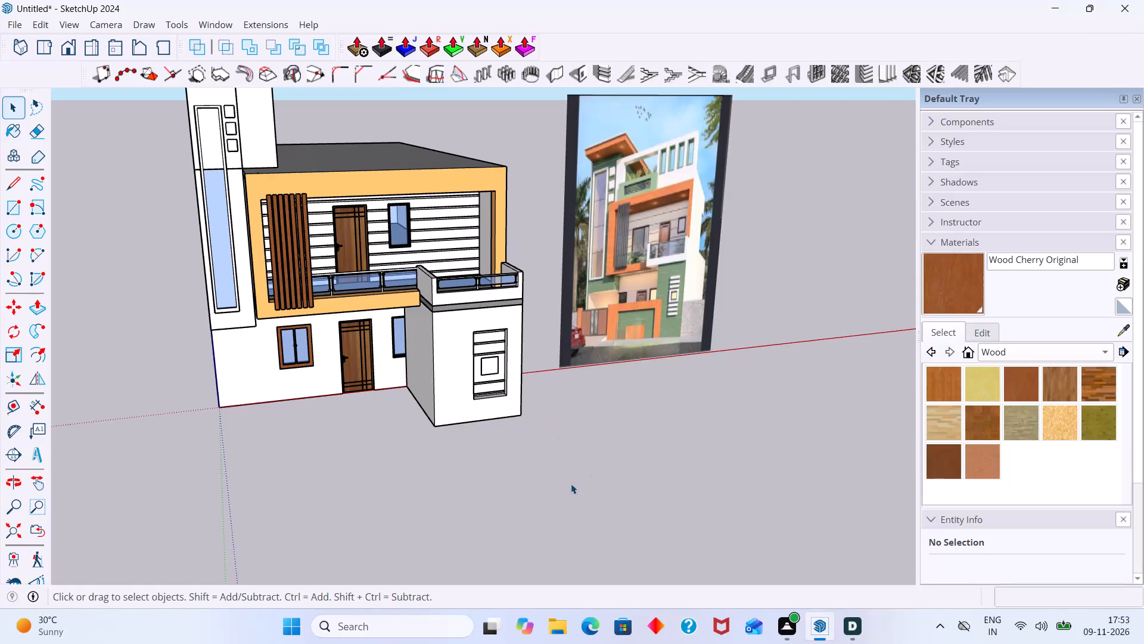
Examine the reference image's ground floor and green grooved walls against the modelled facade.
{"action": "scroll", "coordinate": [478, 426], "scroll_direction": "up", "scroll_amount": 2}
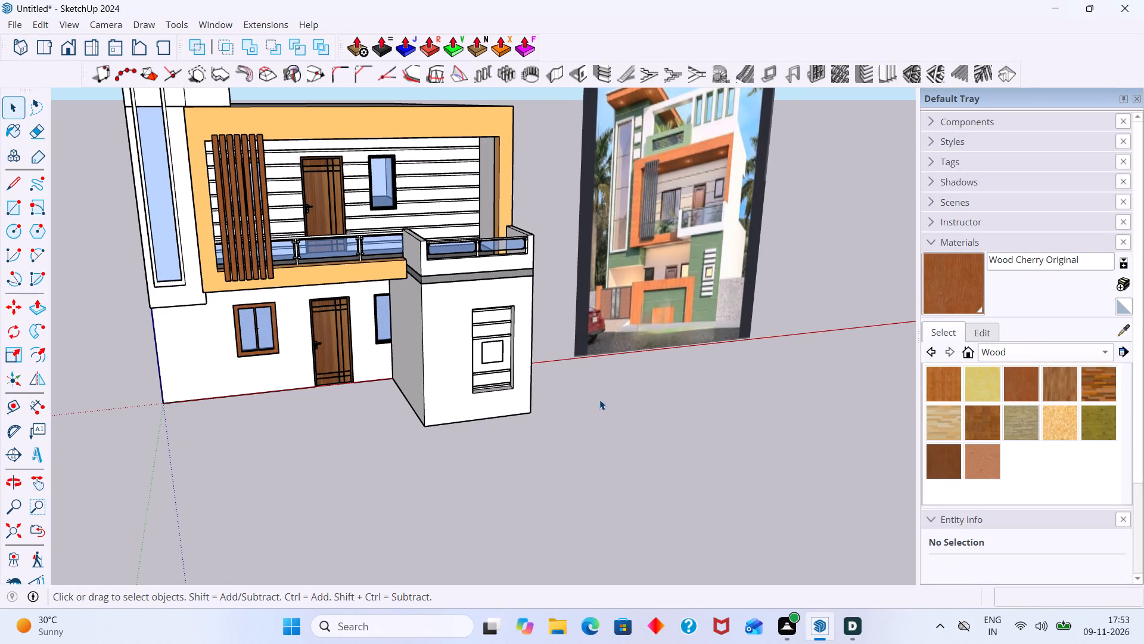
{"action": "scroll", "coordinate": [663, 302], "scroll_direction": "up", "scroll_amount": 8}
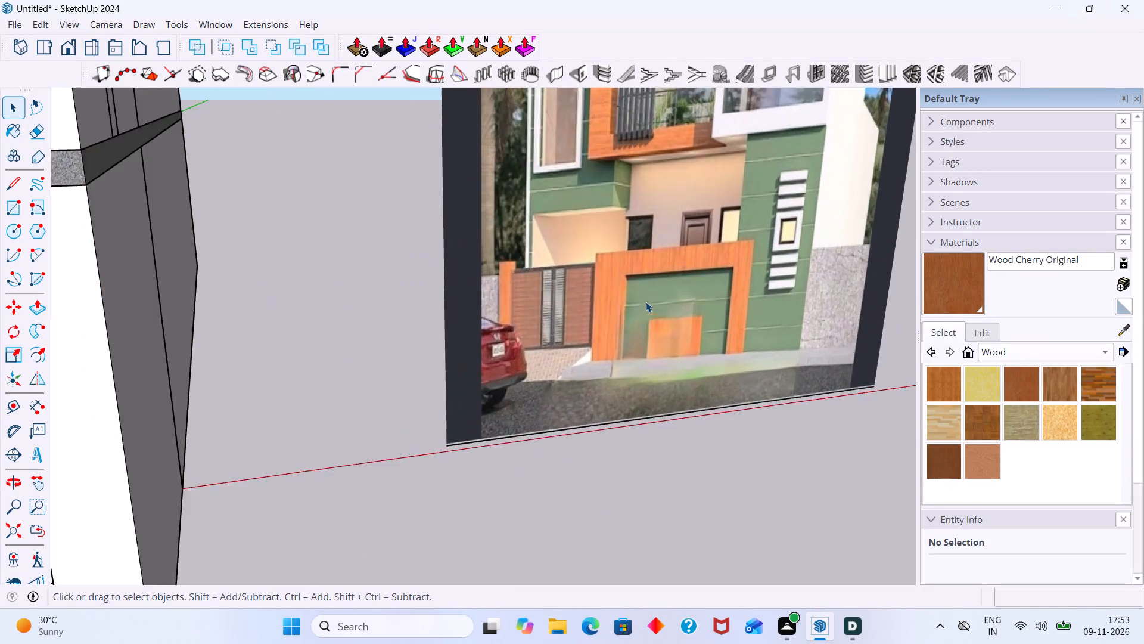
{"action": "scroll", "coordinate": [646, 302], "scroll_direction": "up", "scroll_amount": 4}
{"action": "middle_click_drag", "start_coordinate": [638, 304], "coordinate": [668, 306]}
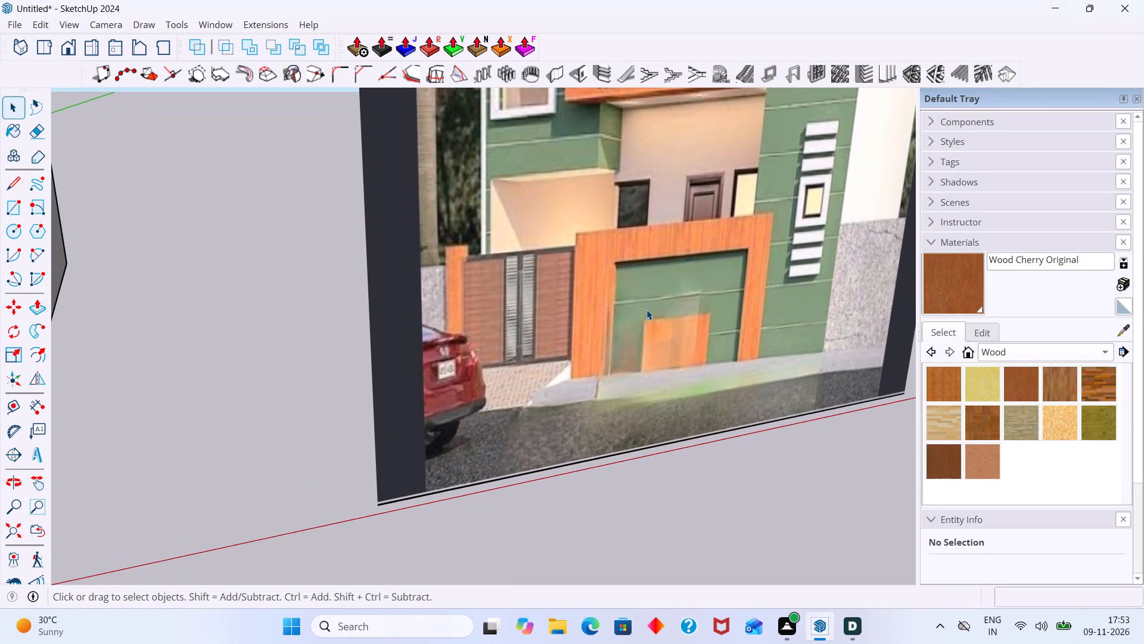
{"action": "scroll", "coordinate": [646, 309], "scroll_direction": "down", "scroll_amount": 4}
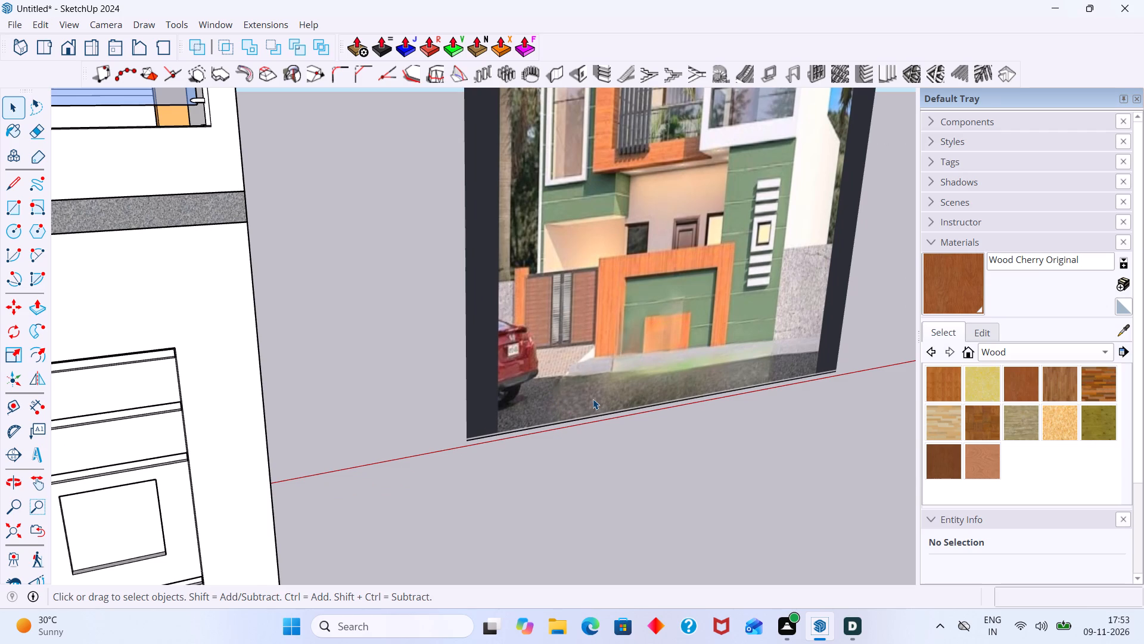
{"action": "scroll", "coordinate": [607, 414], "scroll_direction": "down", "scroll_amount": 8}
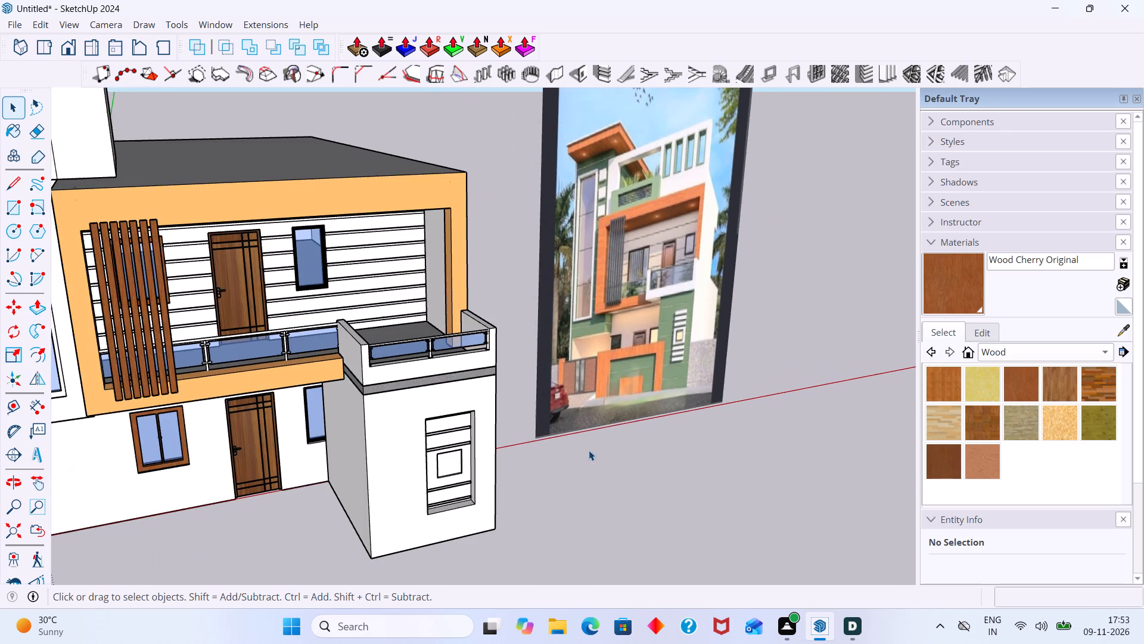
{"action": "scroll", "coordinate": [302, 510], "scroll_direction": "down", "scroll_amount": 3}
{"action": "scroll", "coordinate": [260, 516], "scroll_direction": "up", "scroll_amount": 2}
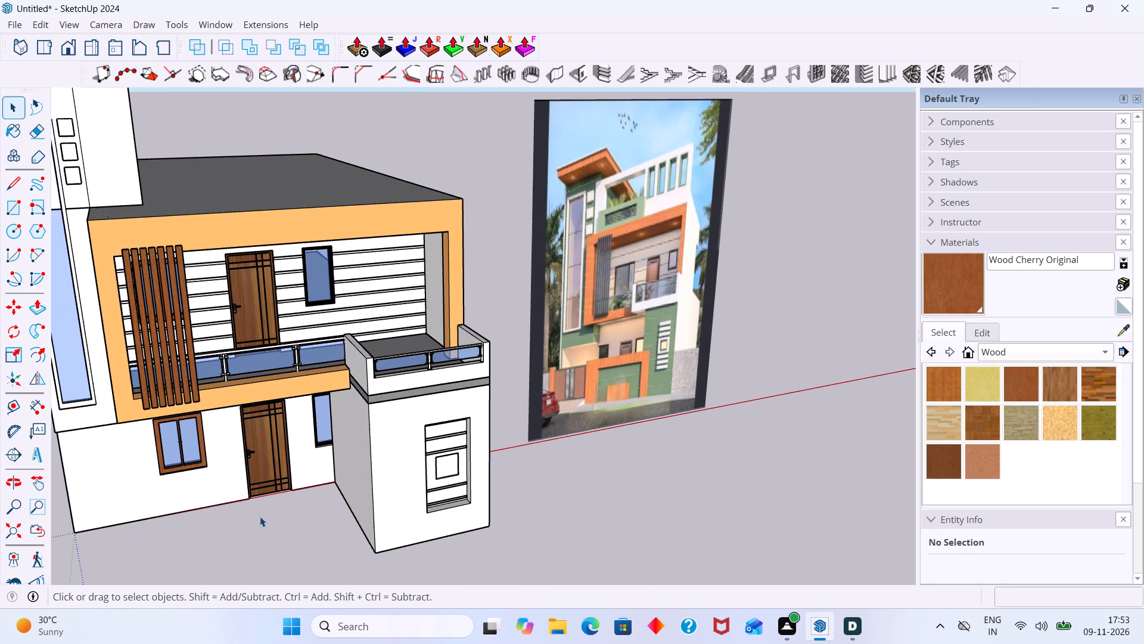
{"action": "middle_click_drag", "start_coordinate": [260, 516], "coordinate": [218, 472]}
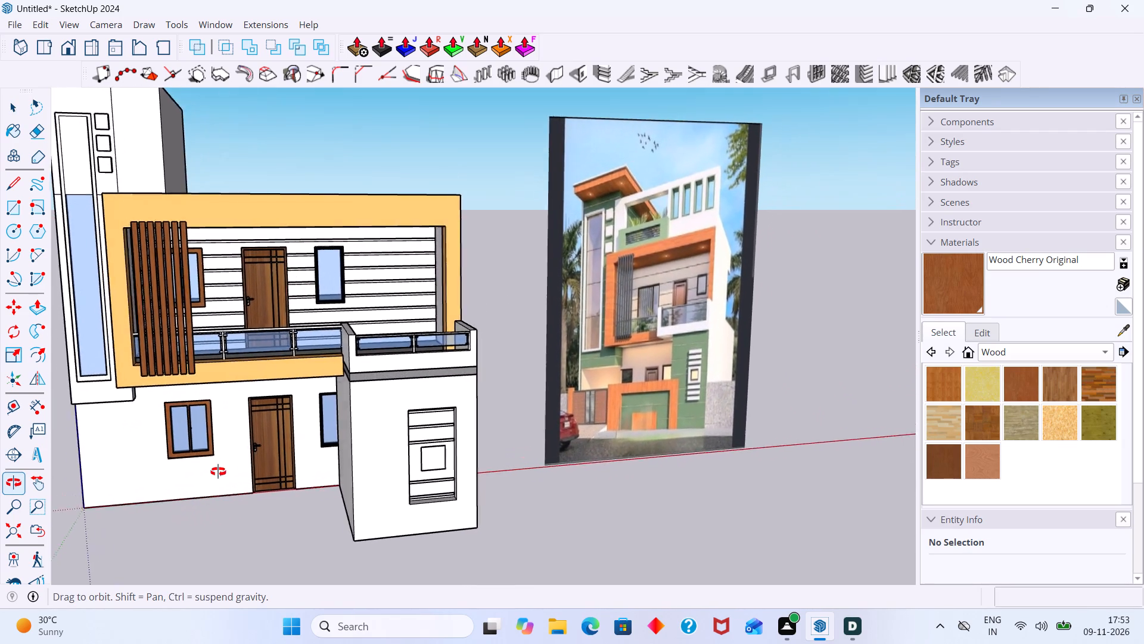
{"action": "middle_click_drag", "start_coordinate": [218, 472], "coordinate": [230, 478]}
{"action": "middle_click_drag", "start_coordinate": [233, 475], "coordinate": [356, 503], "text": "shift"}
{"action": "scroll", "coordinate": [265, 457], "scroll_direction": "up", "scroll_amount": 1}
{"action": "middle_click_drag", "start_coordinate": [265, 457], "coordinate": [288, 482]}
{"action": "middle_click_drag", "start_coordinate": [255, 444], "coordinate": [277, 487]}
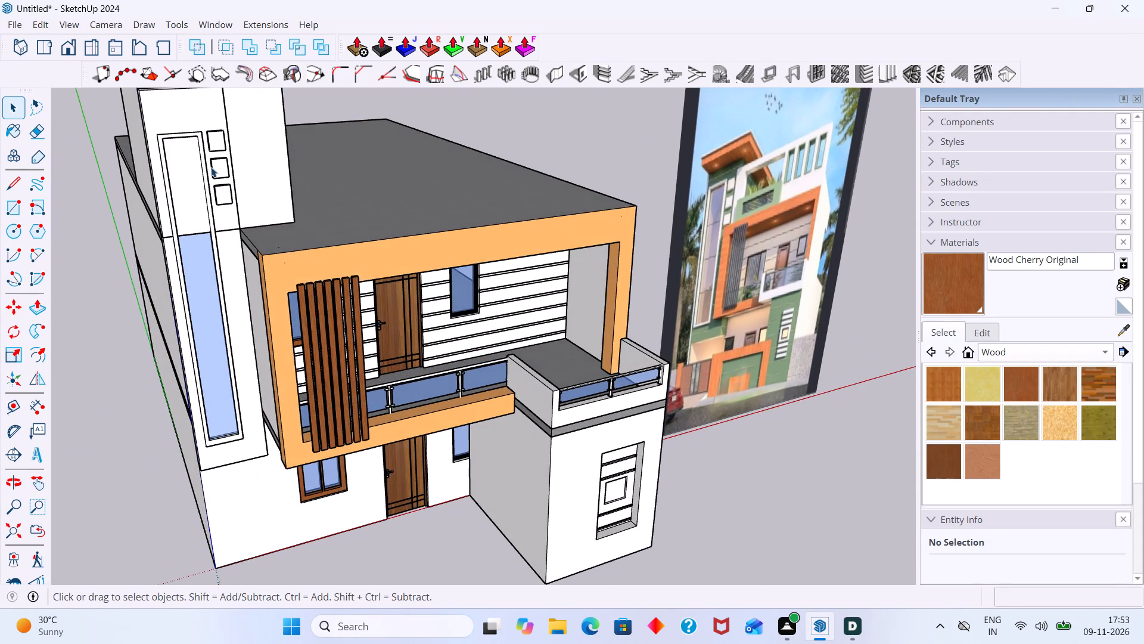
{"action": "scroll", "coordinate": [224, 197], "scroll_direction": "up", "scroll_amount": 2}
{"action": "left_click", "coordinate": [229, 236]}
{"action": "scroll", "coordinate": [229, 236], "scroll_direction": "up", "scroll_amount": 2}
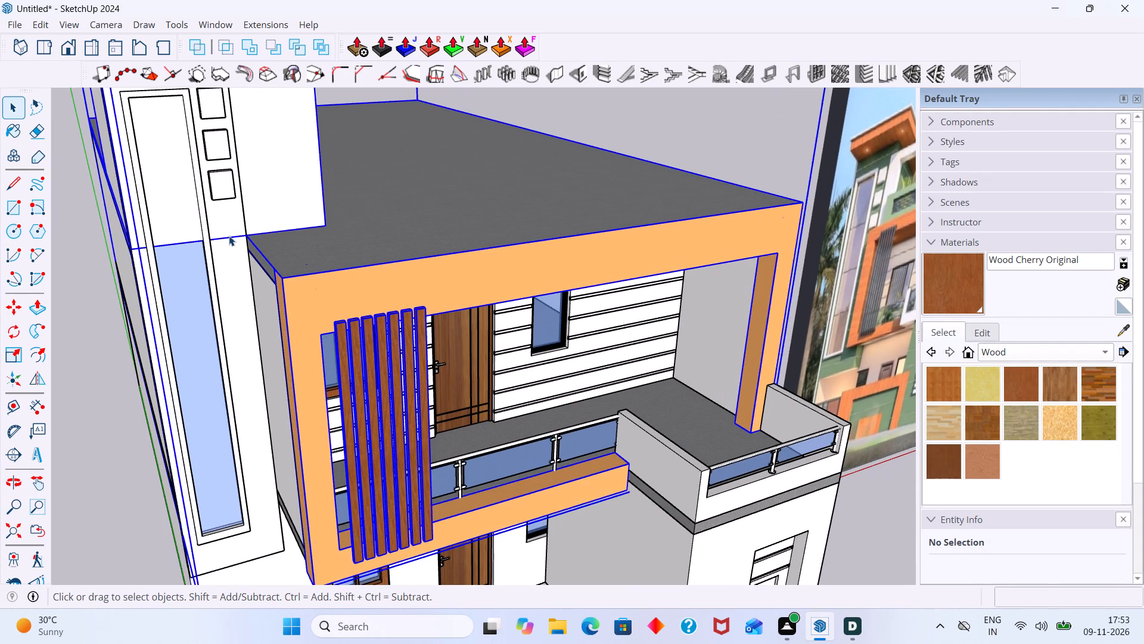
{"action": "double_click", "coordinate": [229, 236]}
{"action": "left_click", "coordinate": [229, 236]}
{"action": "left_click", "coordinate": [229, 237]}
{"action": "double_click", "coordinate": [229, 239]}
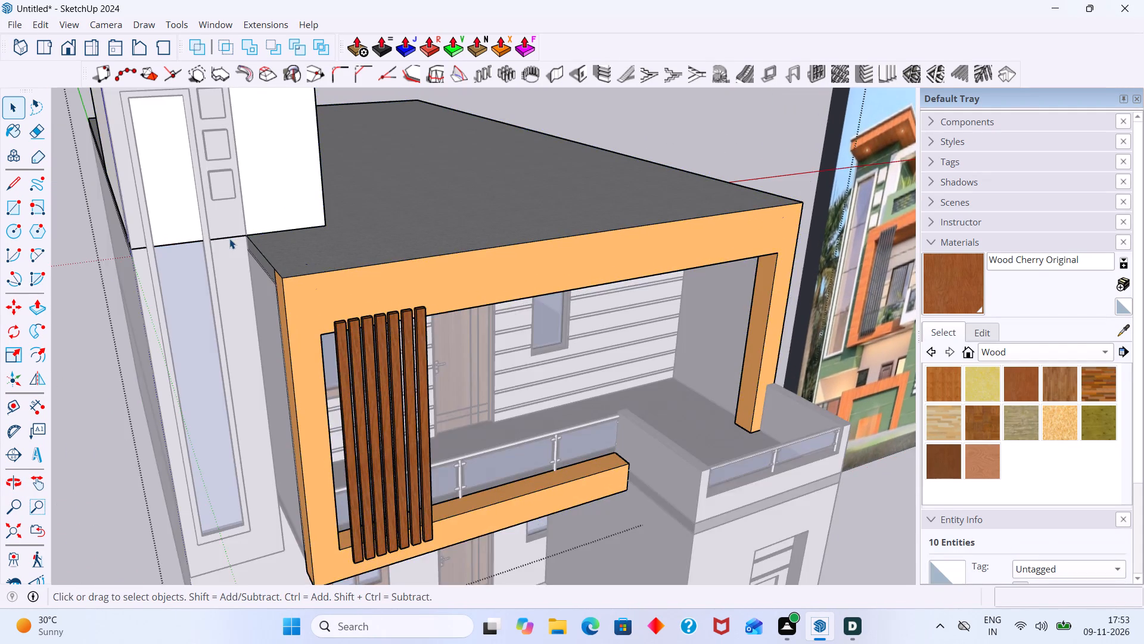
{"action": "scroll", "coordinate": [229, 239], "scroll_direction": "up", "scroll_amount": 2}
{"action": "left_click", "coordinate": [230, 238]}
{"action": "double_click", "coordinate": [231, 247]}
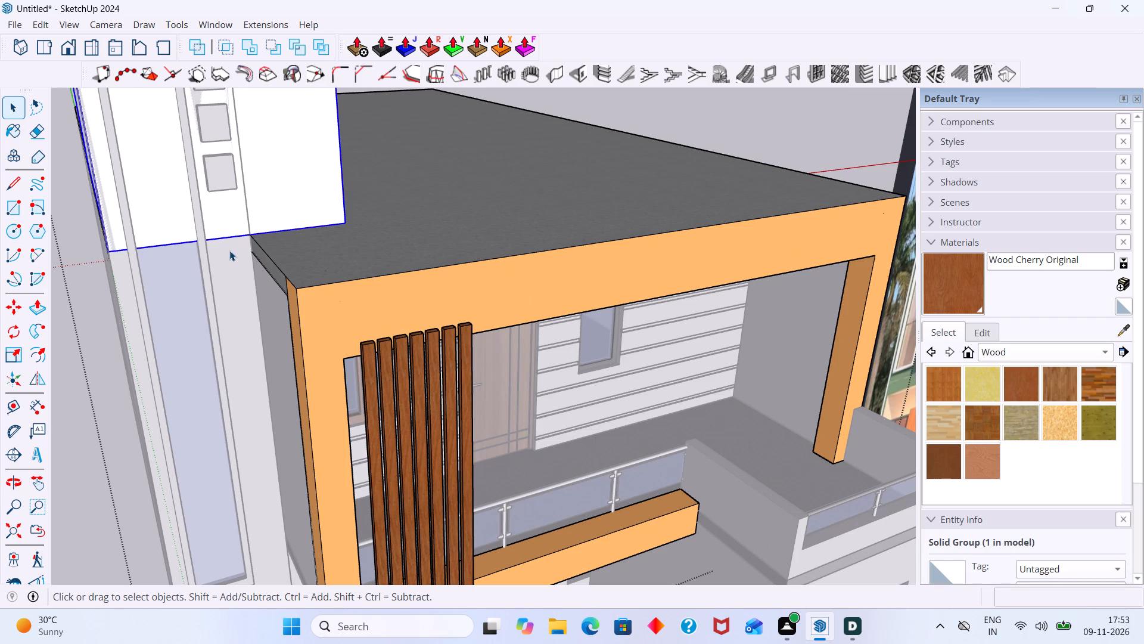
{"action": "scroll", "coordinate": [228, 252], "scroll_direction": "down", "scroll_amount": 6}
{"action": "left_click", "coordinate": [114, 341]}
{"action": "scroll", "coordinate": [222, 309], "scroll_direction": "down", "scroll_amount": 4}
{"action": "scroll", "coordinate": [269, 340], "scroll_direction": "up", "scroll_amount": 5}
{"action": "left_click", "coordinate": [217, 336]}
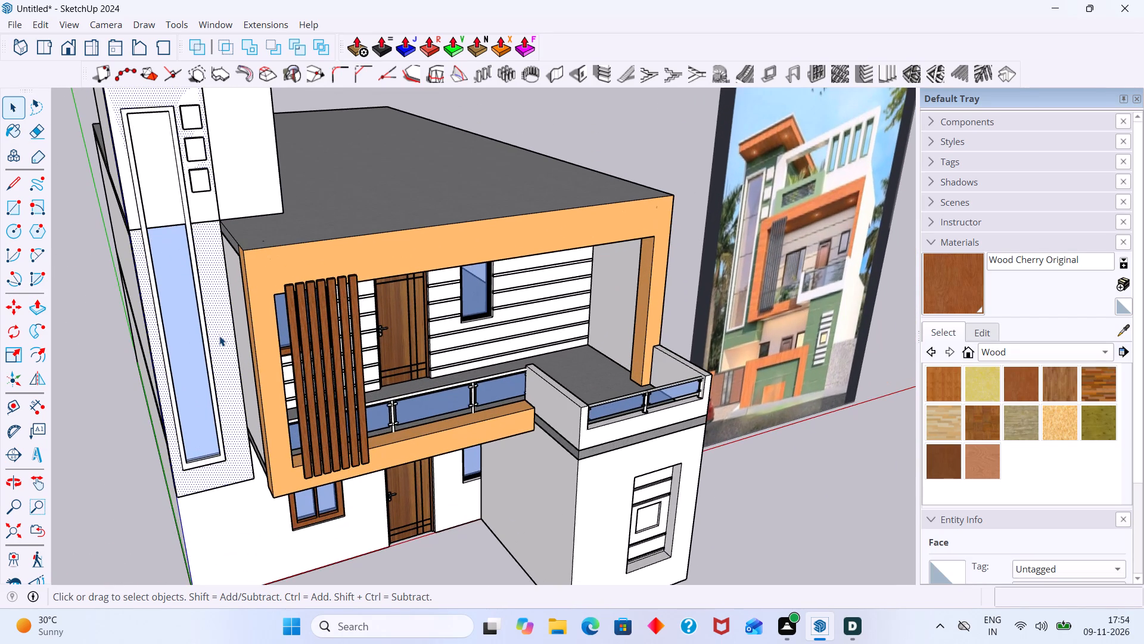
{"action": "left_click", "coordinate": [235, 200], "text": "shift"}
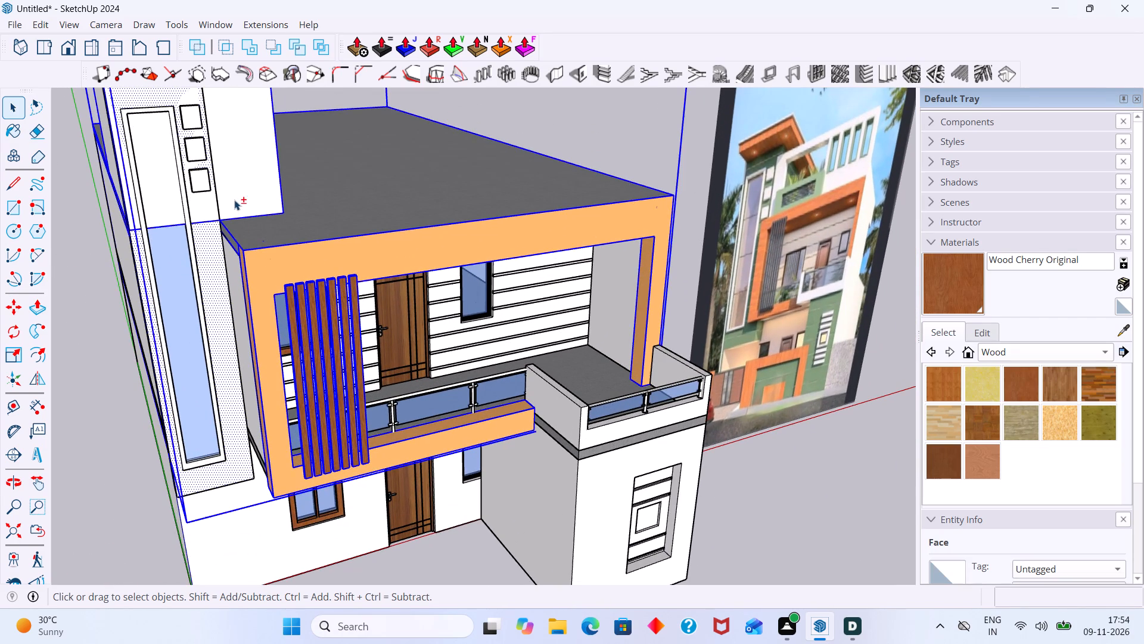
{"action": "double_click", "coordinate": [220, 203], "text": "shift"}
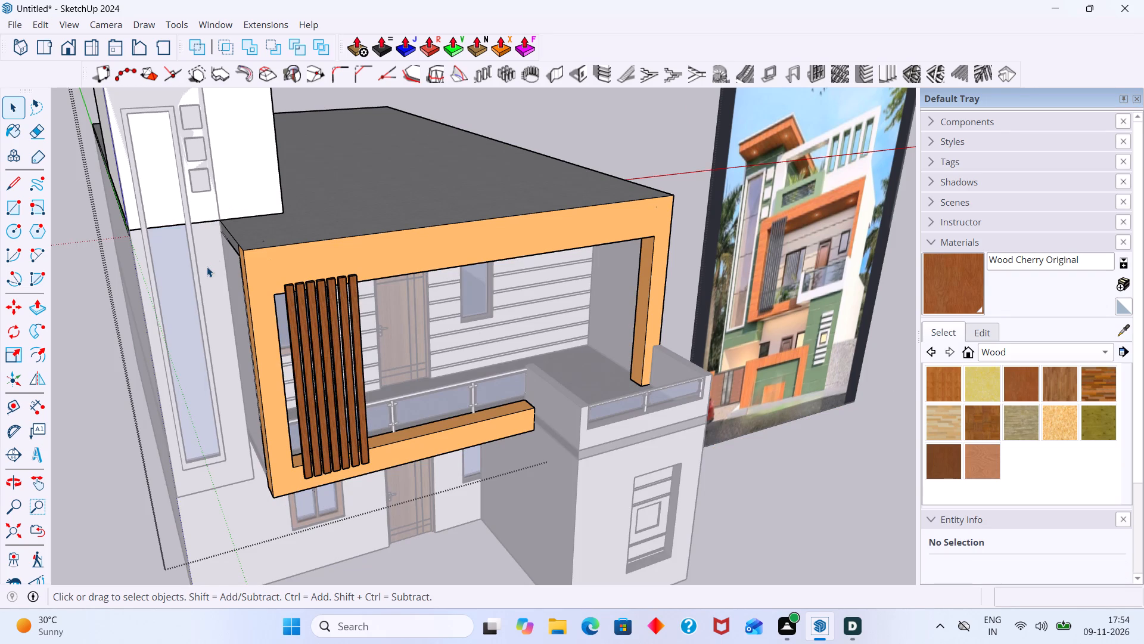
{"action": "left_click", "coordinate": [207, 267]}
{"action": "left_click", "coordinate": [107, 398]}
Cut 10 horizontal grooves 1 15/16" wide, 1" deep and spaced 2' on the tall window tower's front face, starting just above its bottom edge.
{"action": "left_click", "coordinate": [227, 368]}
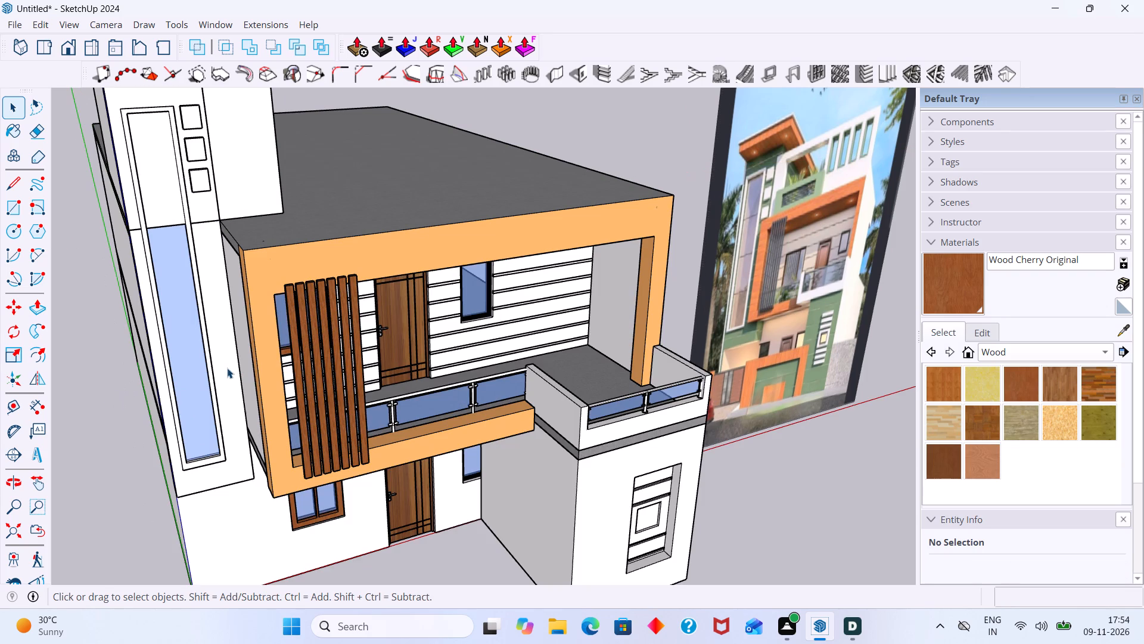
{"action": "scroll", "coordinate": [228, 356], "scroll_direction": "down", "scroll_amount": 4}
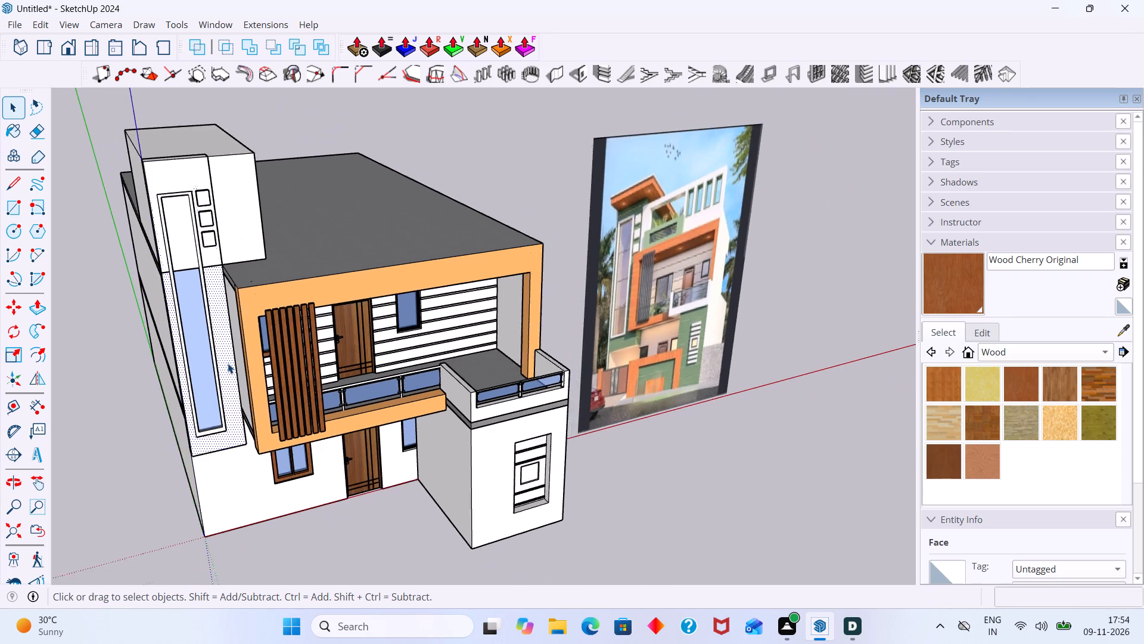
{"action": "scroll", "coordinate": [228, 363], "scroll_direction": "down", "scroll_amount": 2}
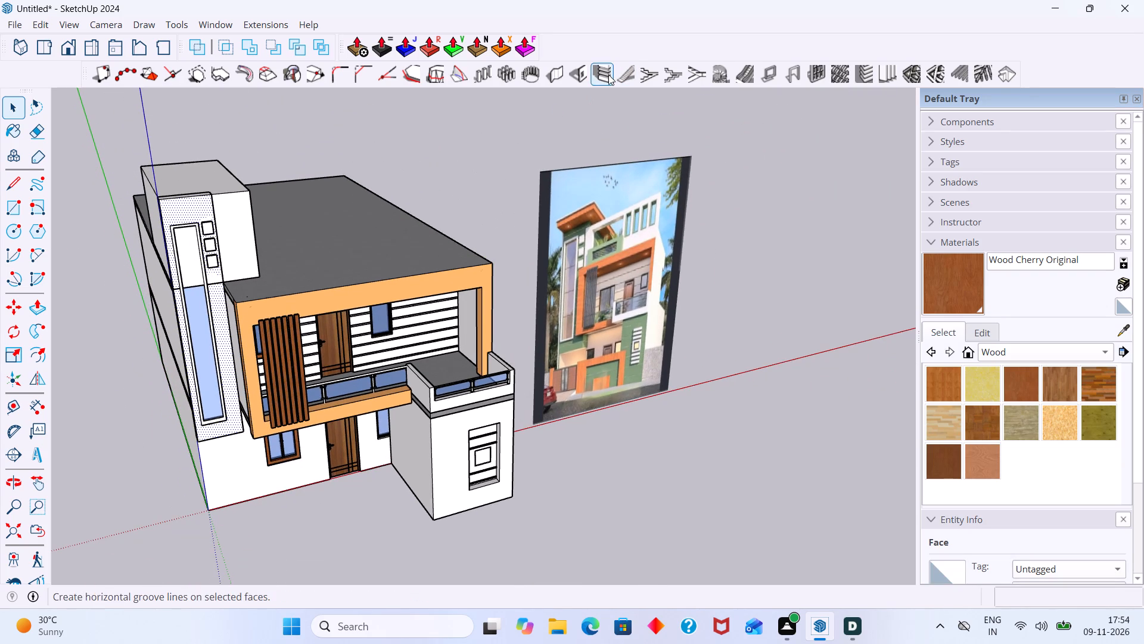
{"action": "left_click", "coordinate": [608, 75]}
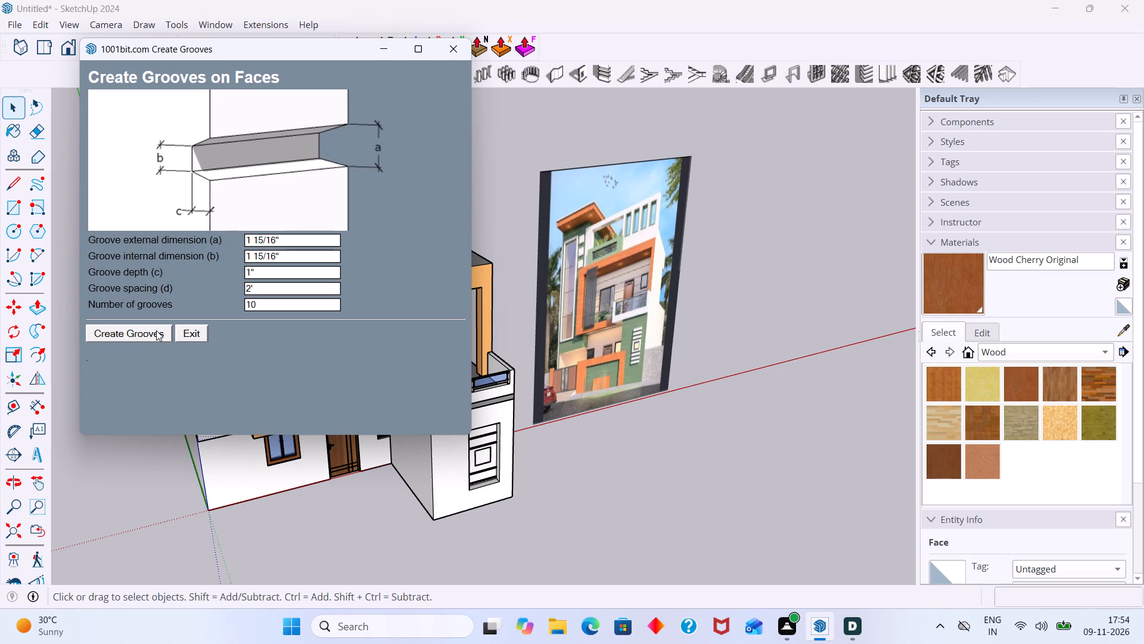
{"action": "left_click", "coordinate": [156, 330]}
{"action": "scroll", "coordinate": [201, 432], "scroll_direction": "up", "scroll_amount": 10}
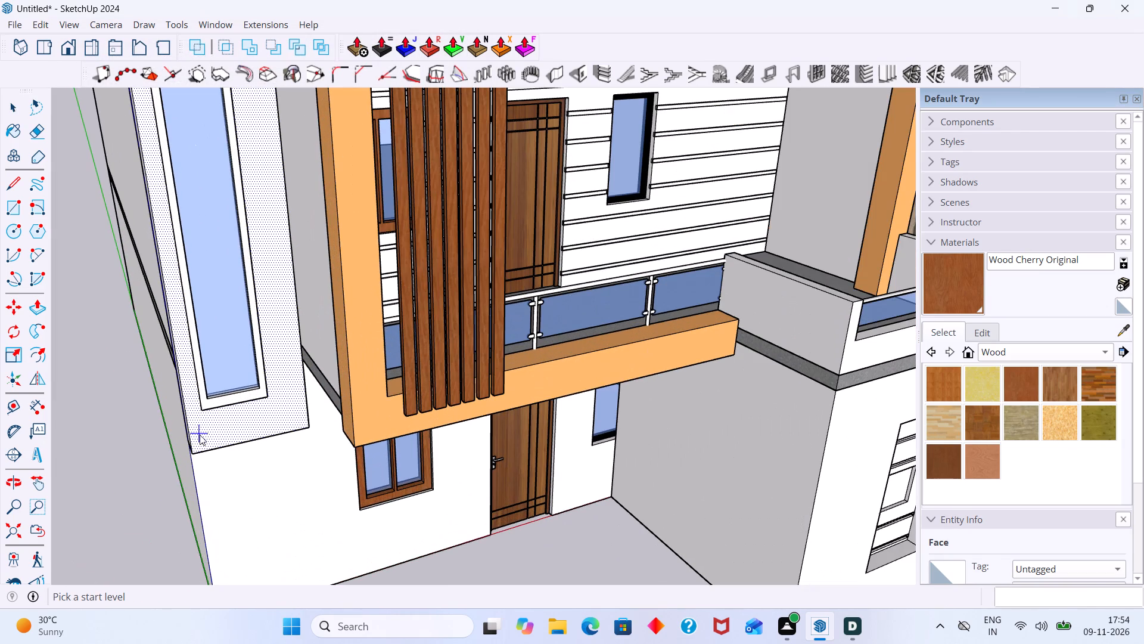
{"action": "double_click", "coordinate": [194, 438]}
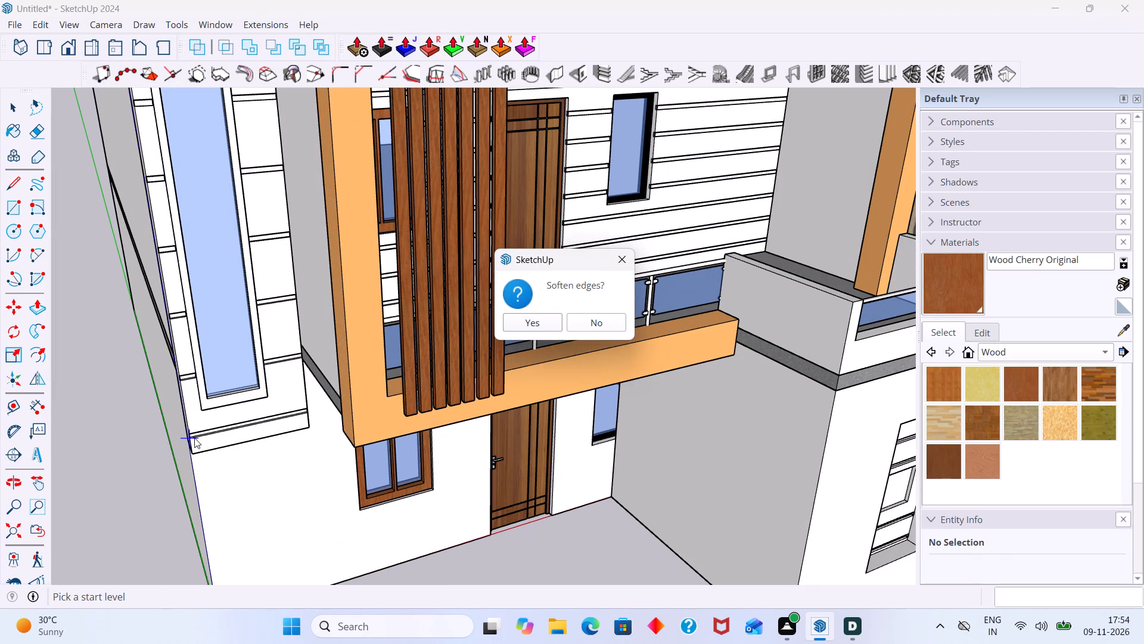
{"action": "key", "text": "space"}
Inspect the grooved window tower up to its top and compare it with the tower in the reference image.
{"action": "scroll", "coordinate": [547, 304], "scroll_direction": "down", "scroll_amount": 5}
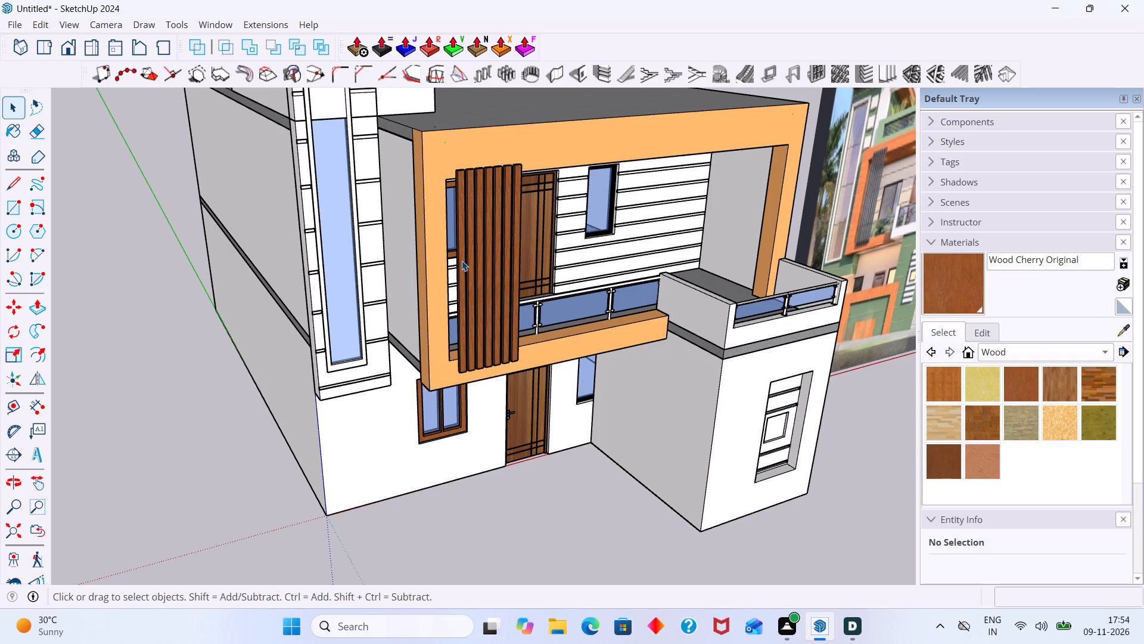
{"action": "scroll", "coordinate": [341, 247], "scroll_direction": "up", "scroll_amount": 1}
{"action": "scroll", "coordinate": [327, 243], "scroll_direction": "down", "scroll_amount": 5}
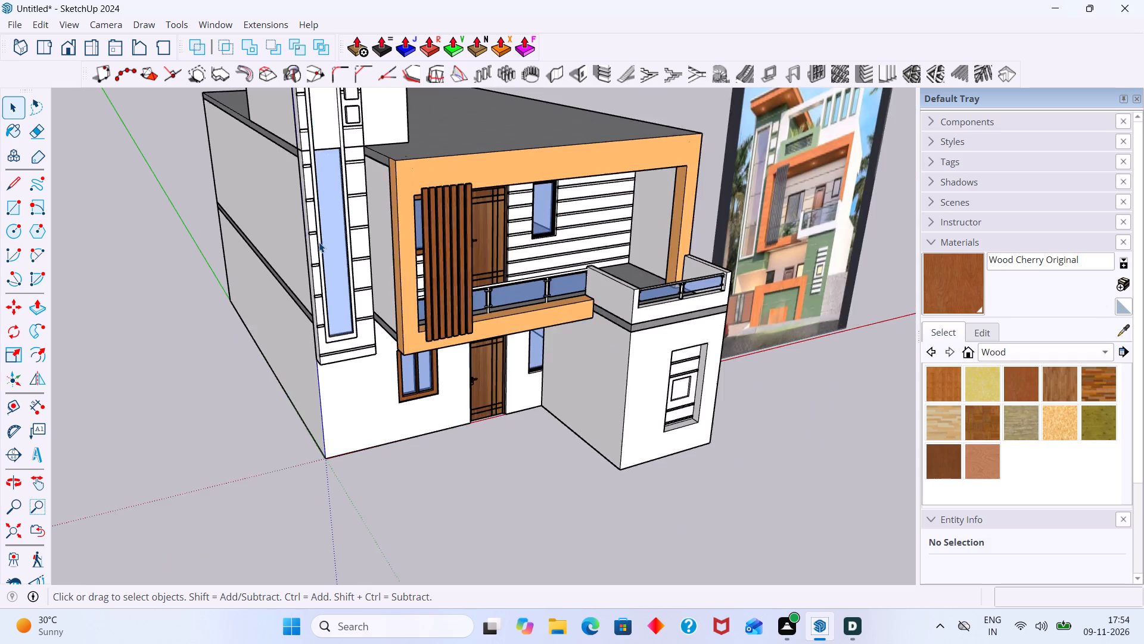
{"action": "scroll", "coordinate": [319, 242], "scroll_direction": "down", "scroll_amount": 2}
{"action": "middle_click_drag", "start_coordinate": [316, 131], "coordinate": [319, 120]}
{"action": "scroll", "coordinate": [319, 131], "scroll_direction": "up", "scroll_amount": 5}
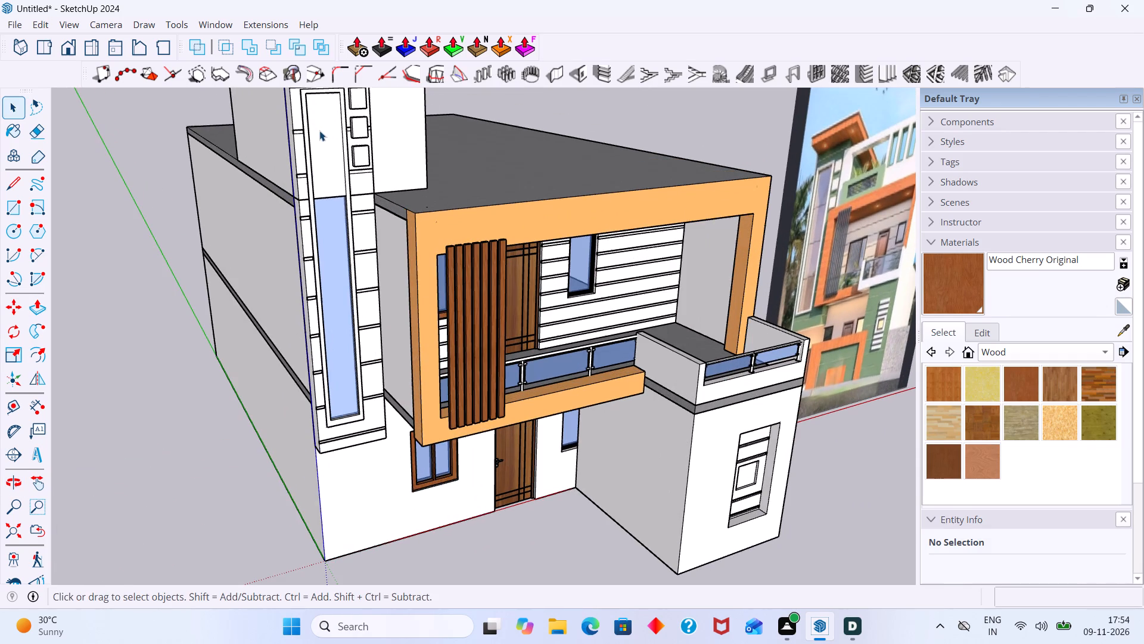
{"action": "middle_click_drag", "start_coordinate": [319, 131], "coordinate": [301, 290], "text": "shift"}
{"action": "scroll", "coordinate": [308, 273], "scroll_direction": "up", "scroll_amount": 4}
{"action": "middle_click_drag", "start_coordinate": [378, 264], "coordinate": [281, 293]}
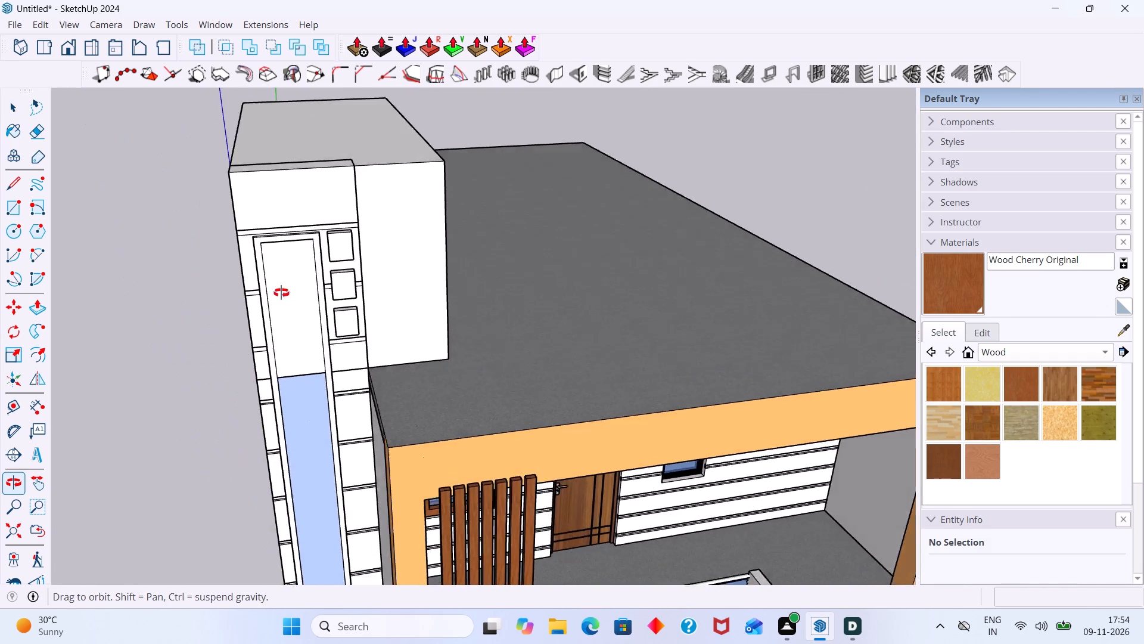
{"action": "middle_click_drag", "start_coordinate": [281, 293], "coordinate": [266, 298]}
{"action": "scroll", "coordinate": [406, 249], "scroll_direction": "down", "scroll_amount": 12}
{"action": "scroll", "coordinate": [730, 323], "scroll_direction": "up", "scroll_amount": 5}
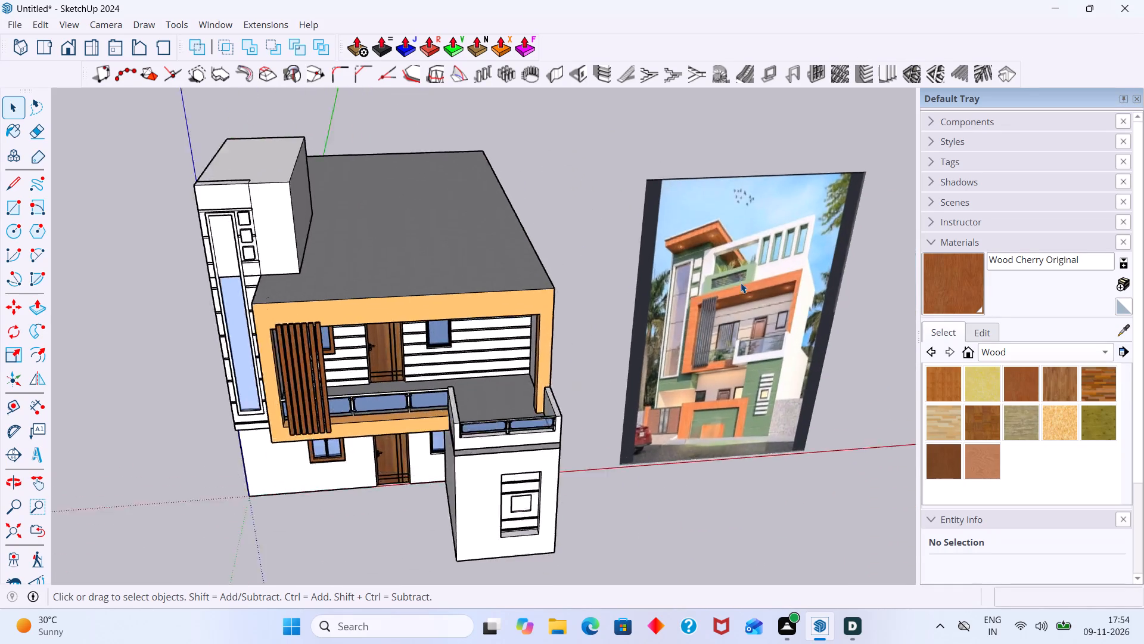
{"action": "scroll", "coordinate": [741, 283], "scroll_direction": "up", "scroll_amount": 13}
{"action": "middle_click_drag", "start_coordinate": [700, 285], "coordinate": [702, 340]}
{"action": "scroll", "coordinate": [688, 335], "scroll_direction": "down", "scroll_amount": 13}
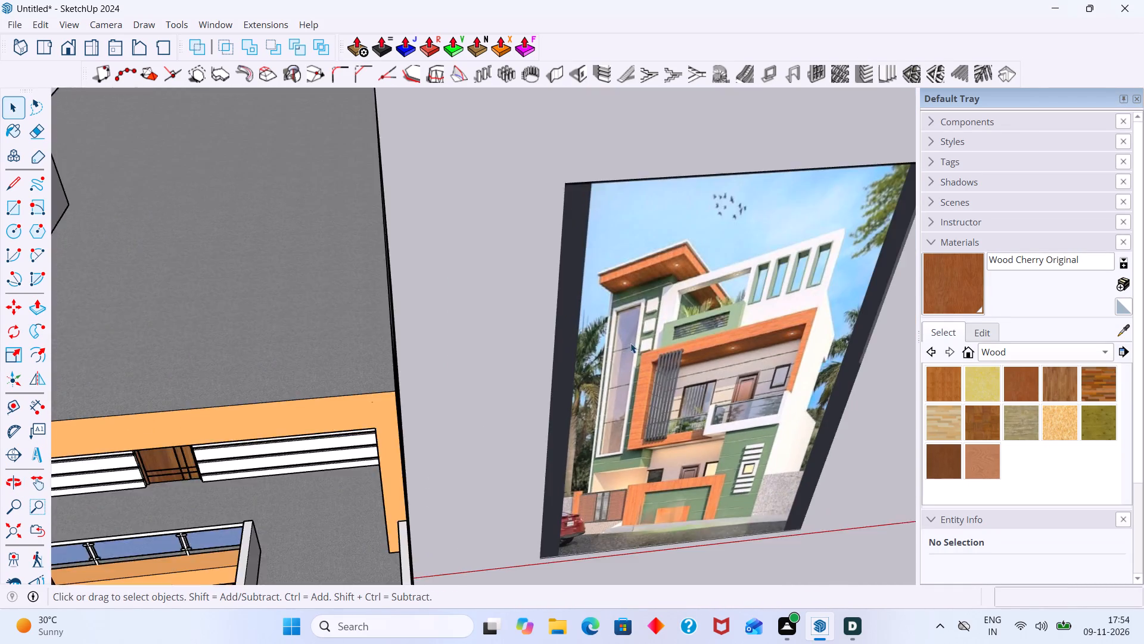
{"action": "middle_click_drag", "start_coordinate": [458, 360], "coordinate": [641, 326]}
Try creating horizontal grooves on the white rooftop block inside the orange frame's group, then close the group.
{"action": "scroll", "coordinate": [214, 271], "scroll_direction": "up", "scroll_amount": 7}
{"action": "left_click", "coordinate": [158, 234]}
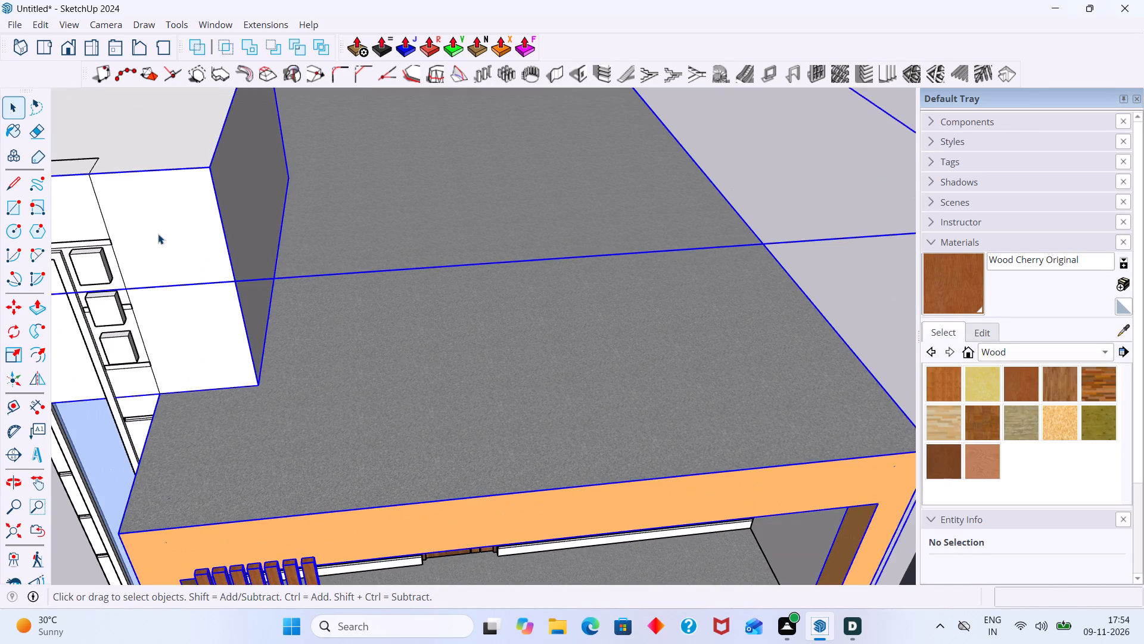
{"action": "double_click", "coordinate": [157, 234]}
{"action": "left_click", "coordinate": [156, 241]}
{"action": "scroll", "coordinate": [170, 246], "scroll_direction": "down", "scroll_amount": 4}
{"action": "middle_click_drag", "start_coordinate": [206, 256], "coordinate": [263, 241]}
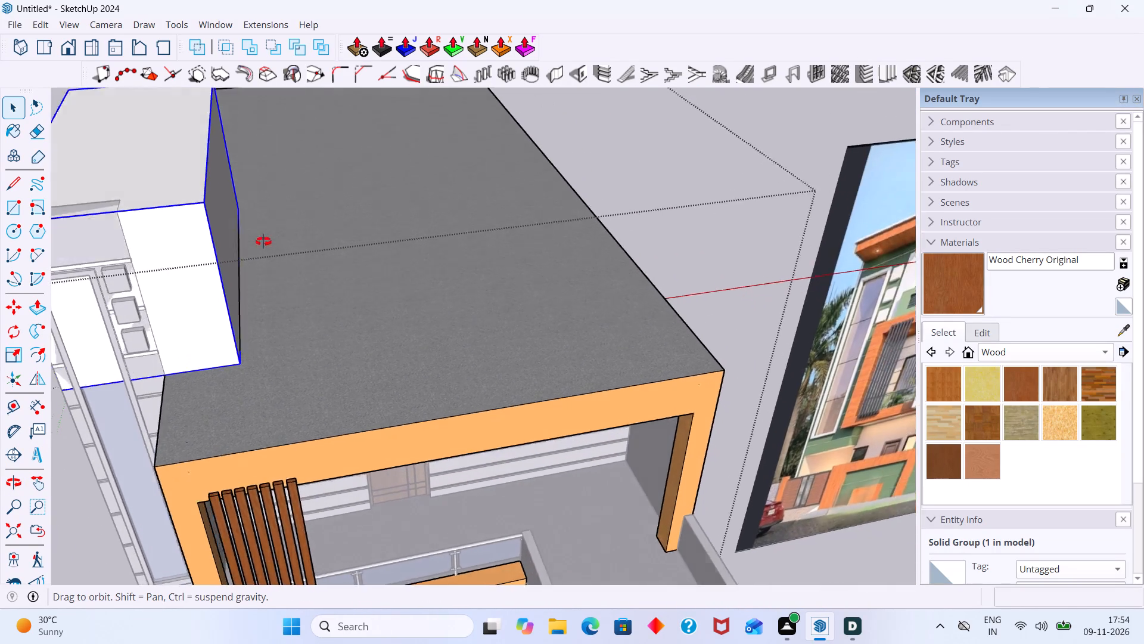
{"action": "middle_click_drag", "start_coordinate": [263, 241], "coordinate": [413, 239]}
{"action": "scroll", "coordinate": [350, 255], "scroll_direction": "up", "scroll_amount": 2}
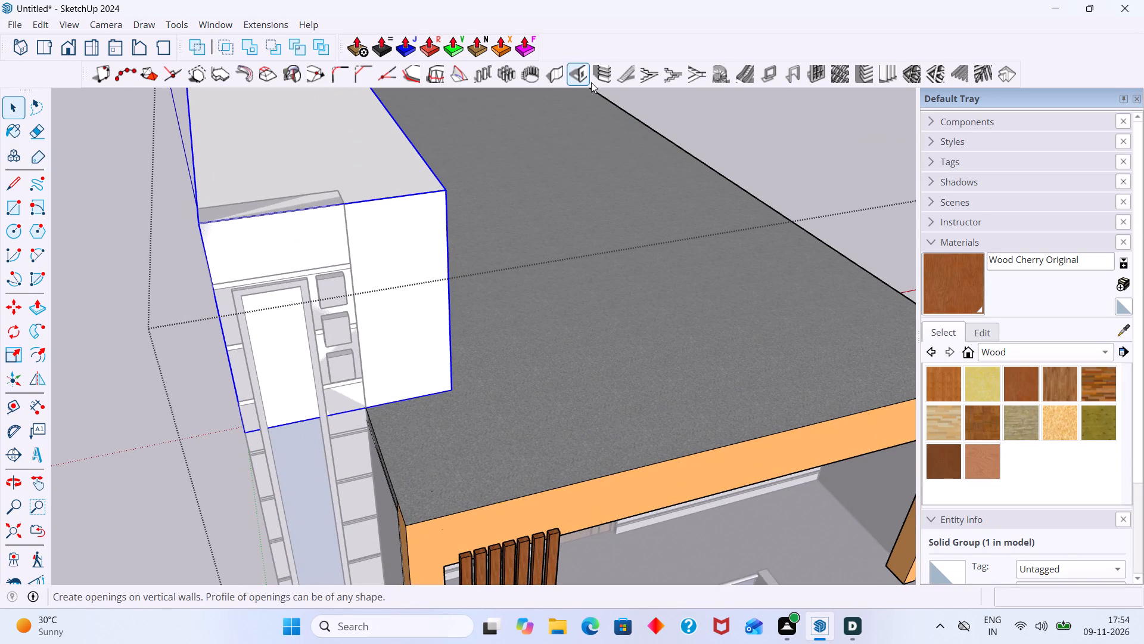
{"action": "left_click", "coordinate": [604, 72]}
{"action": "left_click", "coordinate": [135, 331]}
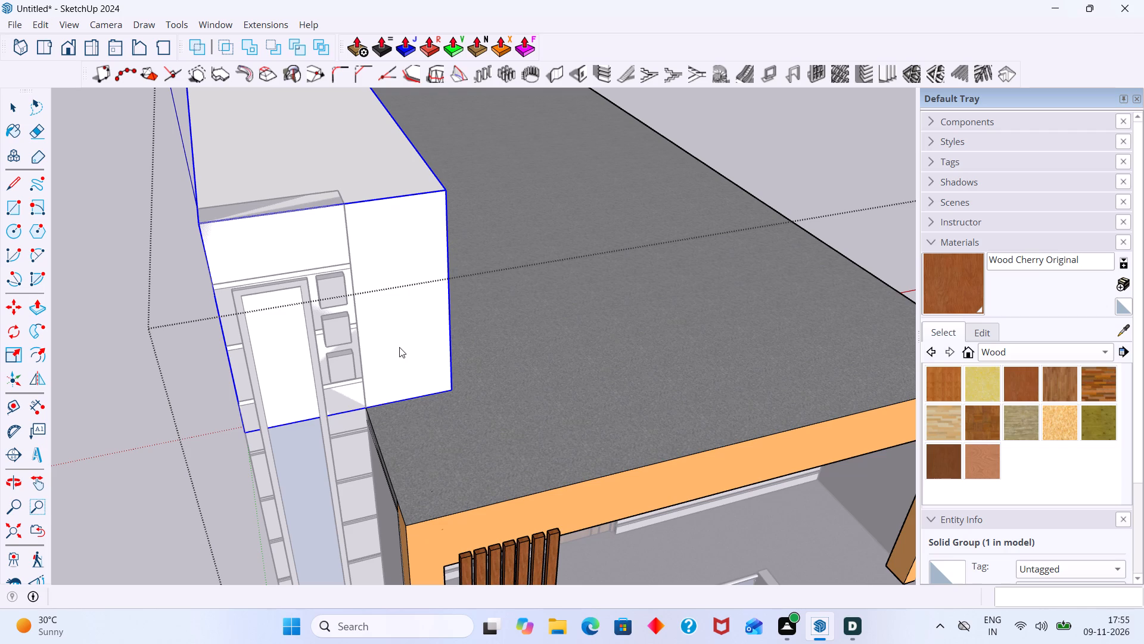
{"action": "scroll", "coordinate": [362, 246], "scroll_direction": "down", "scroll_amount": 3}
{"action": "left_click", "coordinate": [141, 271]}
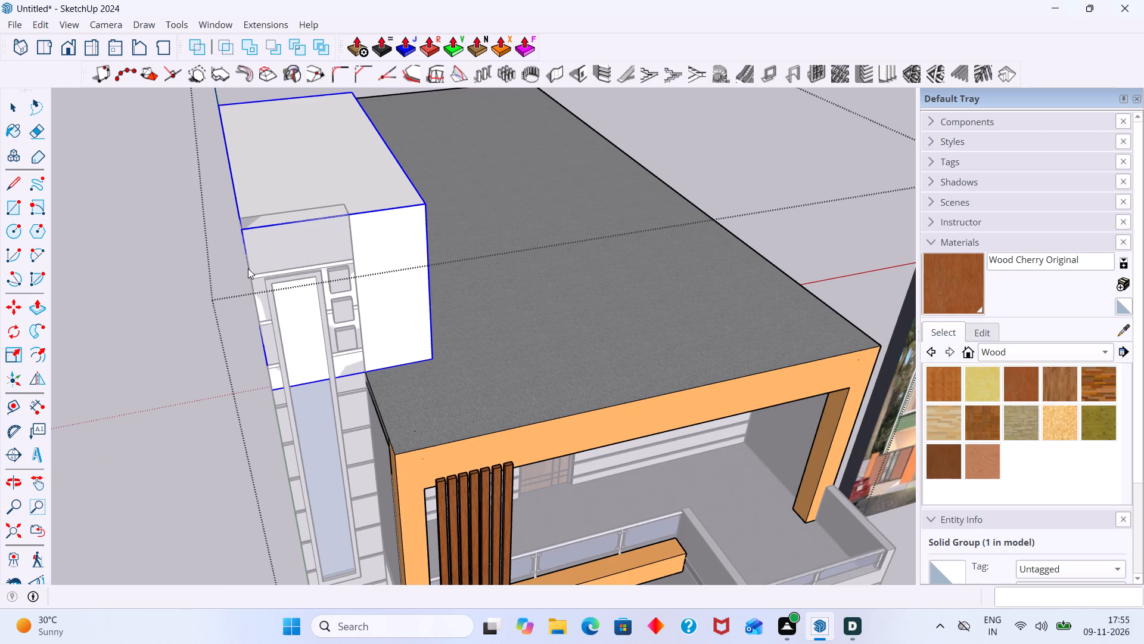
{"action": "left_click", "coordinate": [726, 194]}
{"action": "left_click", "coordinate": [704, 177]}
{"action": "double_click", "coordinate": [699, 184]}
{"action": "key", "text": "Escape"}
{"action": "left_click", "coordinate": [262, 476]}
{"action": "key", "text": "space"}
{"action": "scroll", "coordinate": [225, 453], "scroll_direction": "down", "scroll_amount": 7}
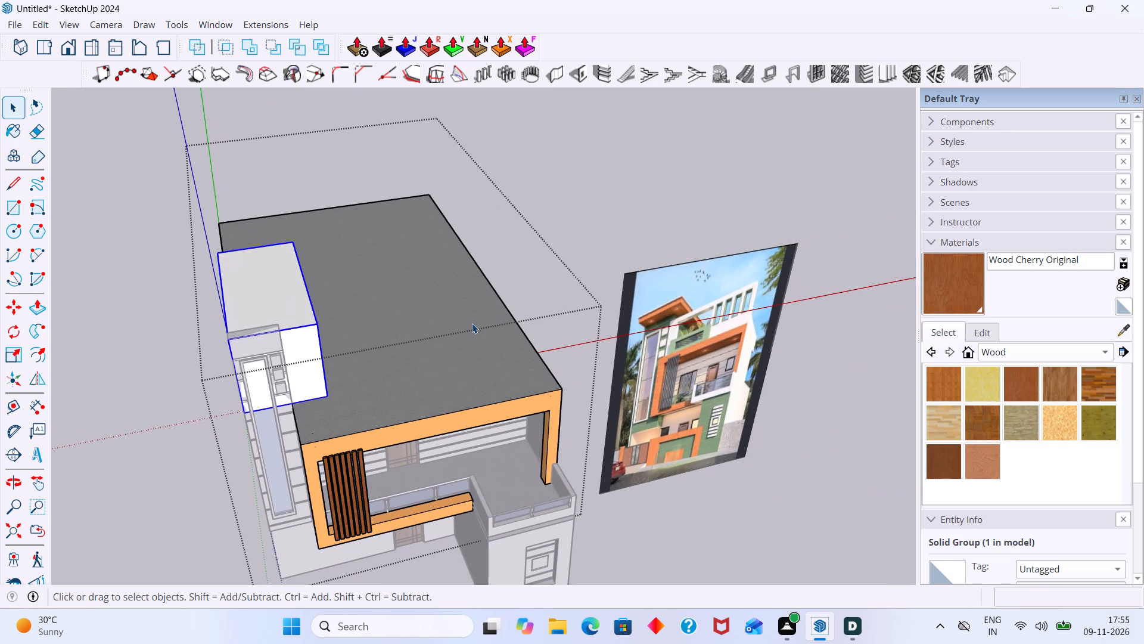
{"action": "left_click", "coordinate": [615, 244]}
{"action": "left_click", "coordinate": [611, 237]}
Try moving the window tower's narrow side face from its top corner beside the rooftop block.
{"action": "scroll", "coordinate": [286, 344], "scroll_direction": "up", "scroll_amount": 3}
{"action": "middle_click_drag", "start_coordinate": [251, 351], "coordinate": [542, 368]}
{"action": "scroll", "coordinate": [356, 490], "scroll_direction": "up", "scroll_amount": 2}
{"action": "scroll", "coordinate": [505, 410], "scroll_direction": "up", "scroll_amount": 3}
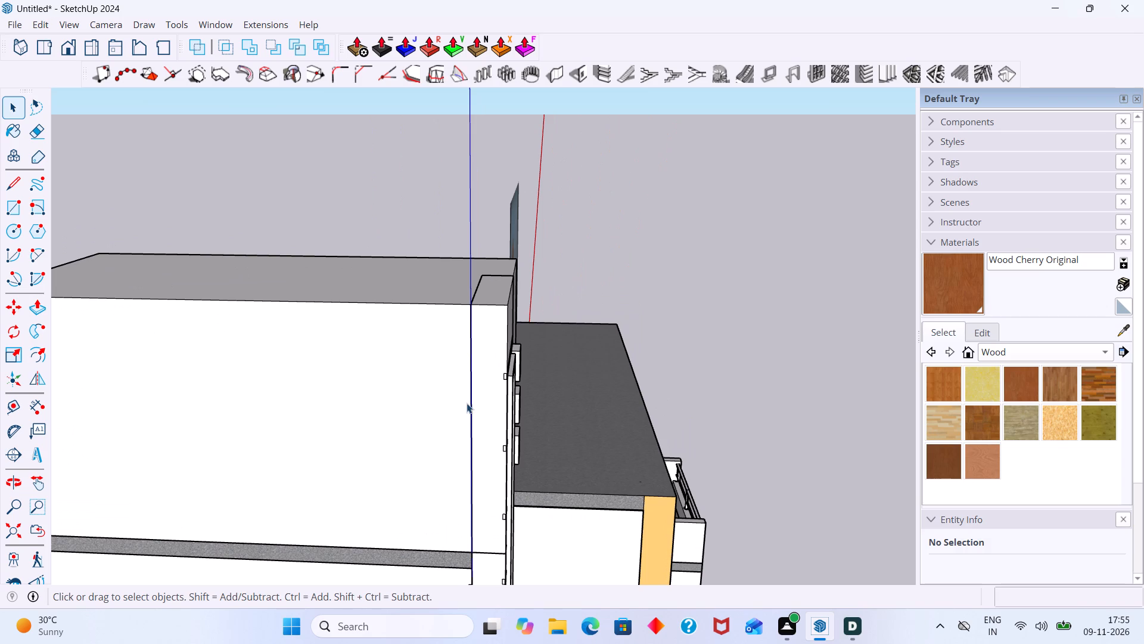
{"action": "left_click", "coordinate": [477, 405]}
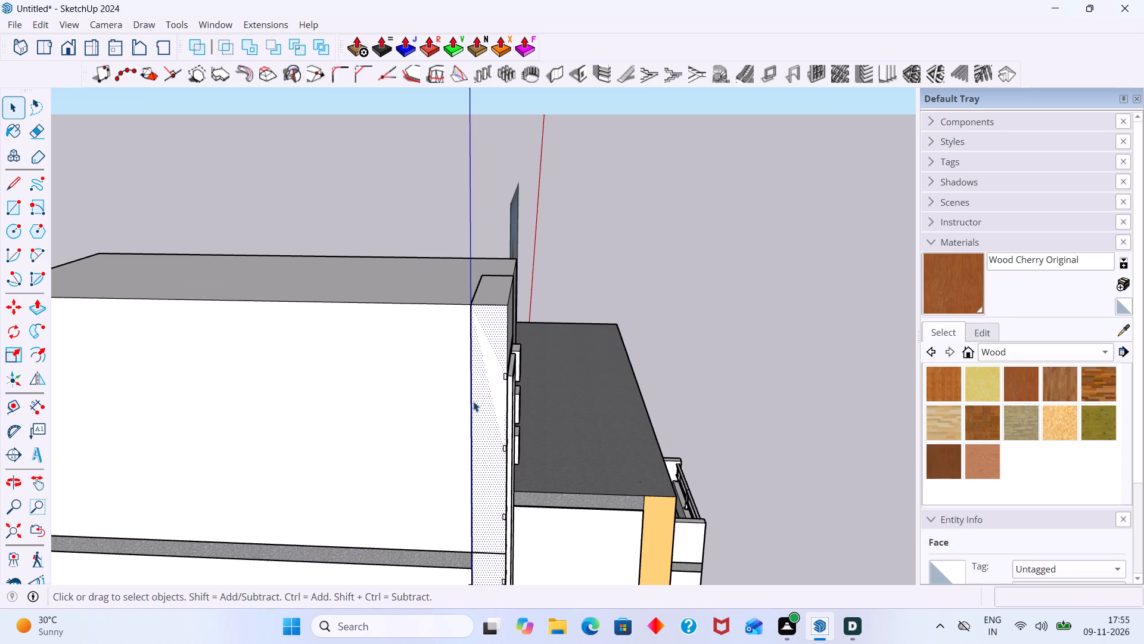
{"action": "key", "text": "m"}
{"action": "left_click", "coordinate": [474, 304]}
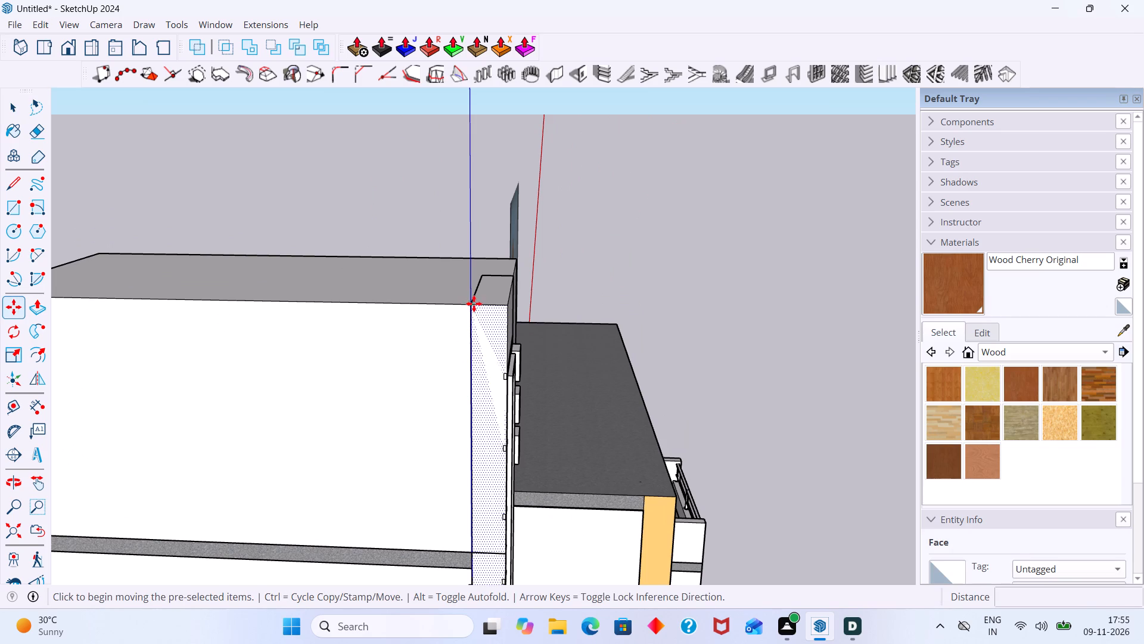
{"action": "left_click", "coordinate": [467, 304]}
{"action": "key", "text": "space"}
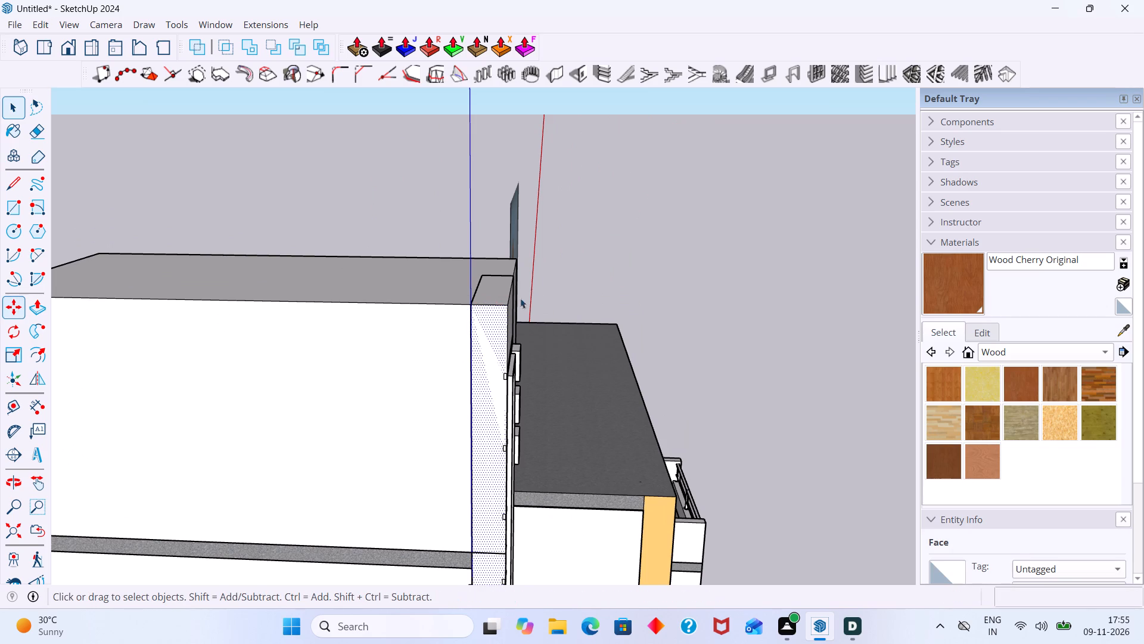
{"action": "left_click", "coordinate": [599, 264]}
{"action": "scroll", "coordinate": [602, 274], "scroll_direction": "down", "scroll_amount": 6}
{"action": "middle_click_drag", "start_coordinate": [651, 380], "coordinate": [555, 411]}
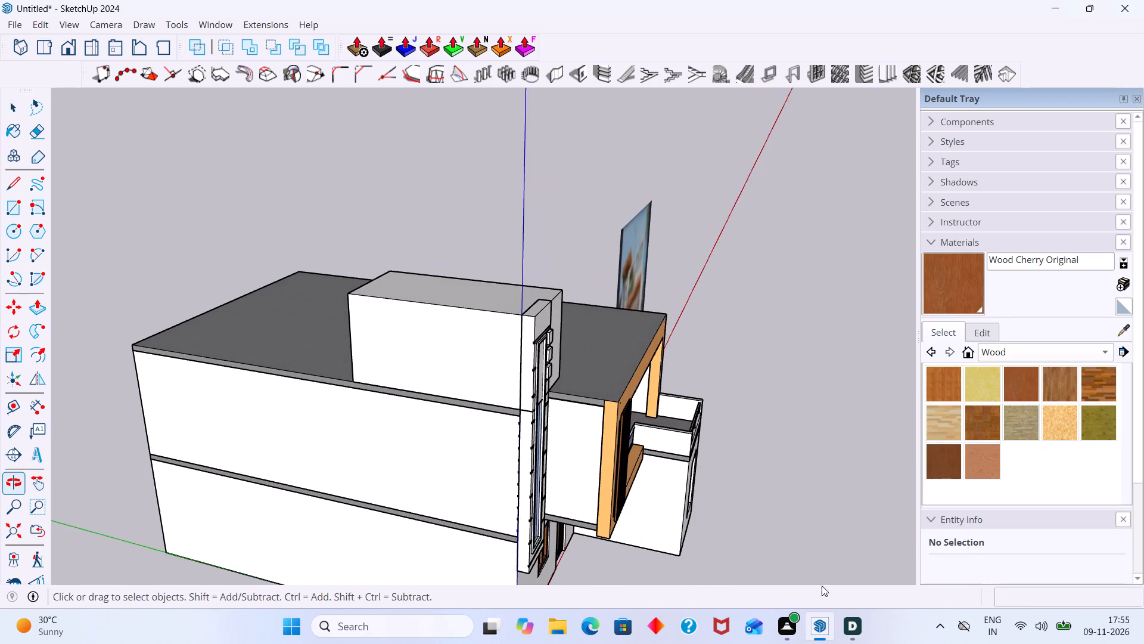
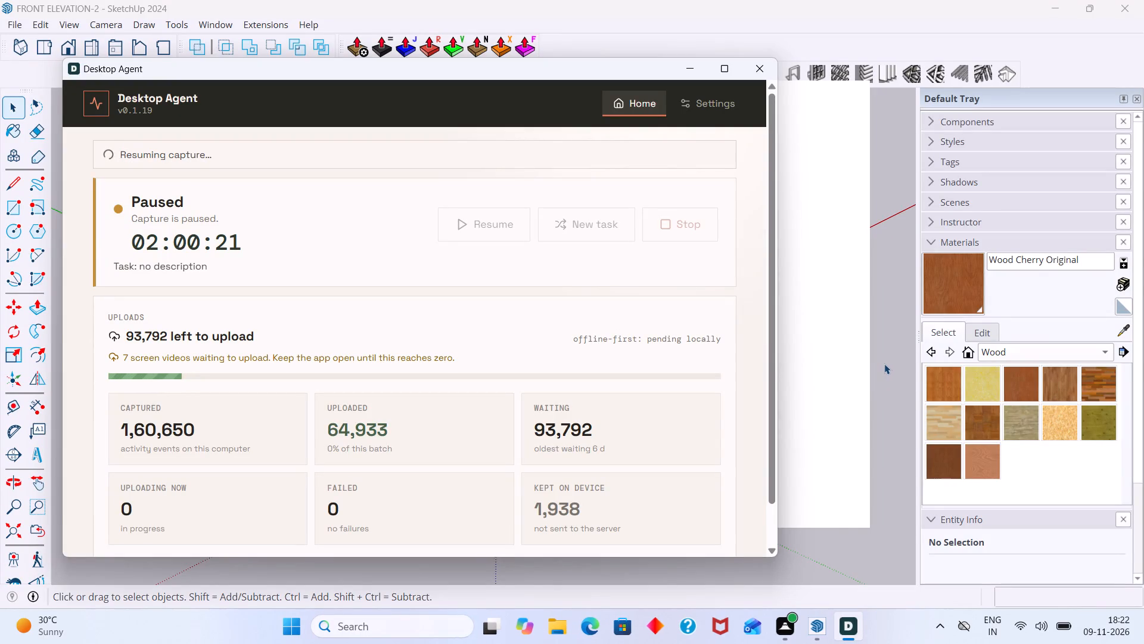
Switch back to SketchUp and compare the facade's ground-floor front with the gate and boundary wall in the reference image.
{"action": "left_click", "coordinate": [883, 346]}
{"action": "middle_click_drag", "start_coordinate": [546, 359], "coordinate": [480, 373]}
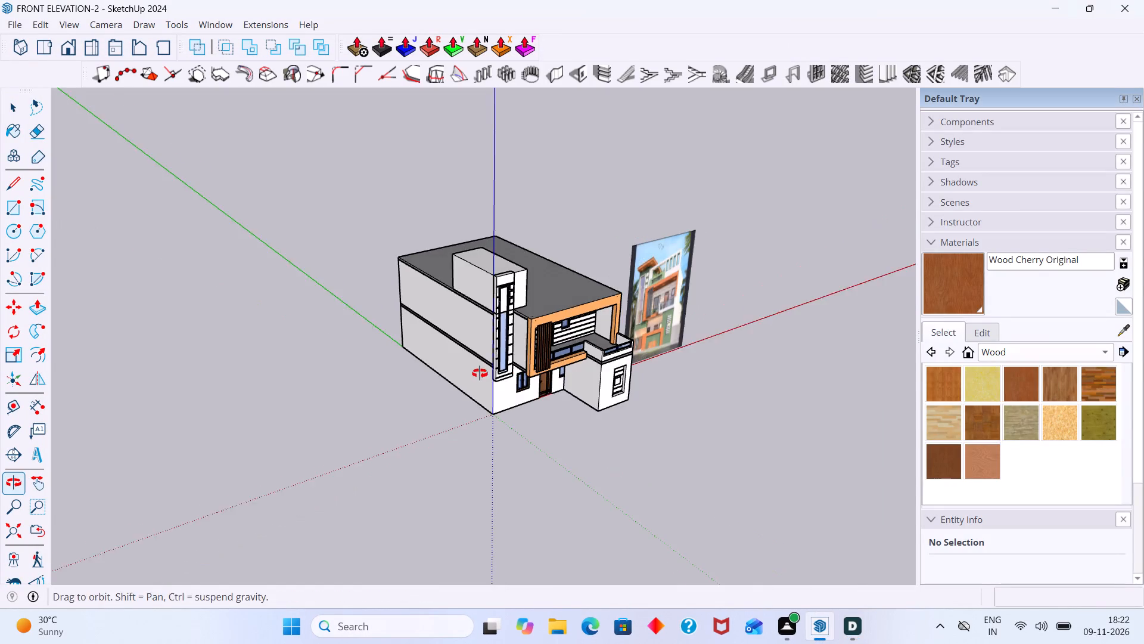
{"action": "middle_click_drag", "start_coordinate": [480, 373], "coordinate": [467, 375]}
{"action": "scroll", "coordinate": [518, 361], "scroll_direction": "up", "scroll_amount": 13}
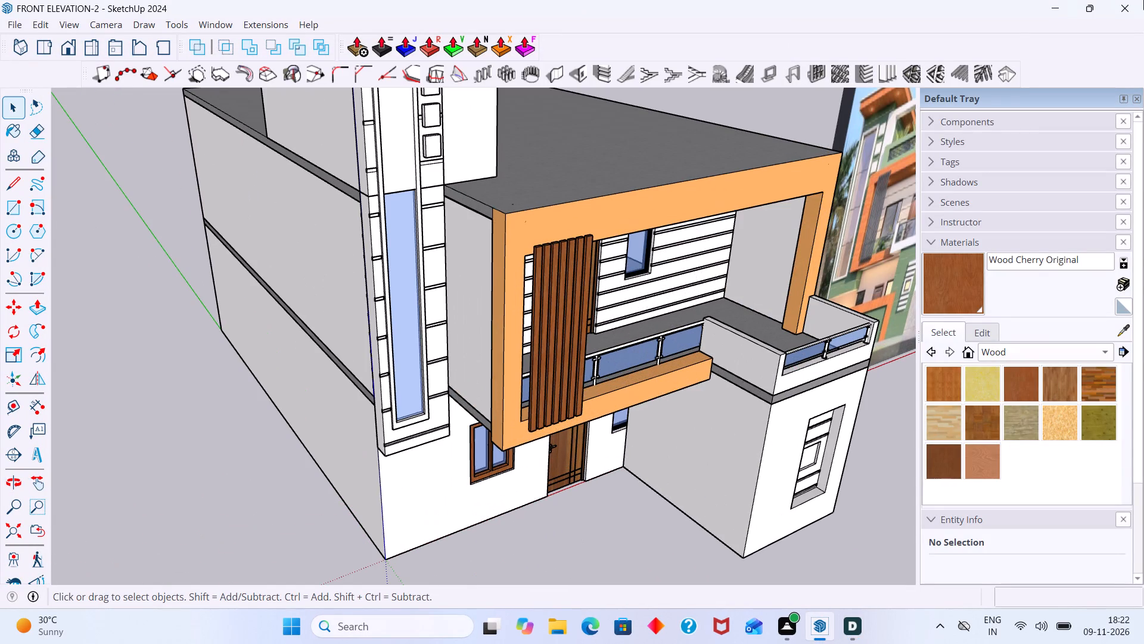
{"action": "scroll", "coordinate": [1015, 41], "scroll_direction": "down", "scroll_amount": 6}
{"action": "scroll", "coordinate": [603, 233], "scroll_direction": "down", "scroll_amount": 6}
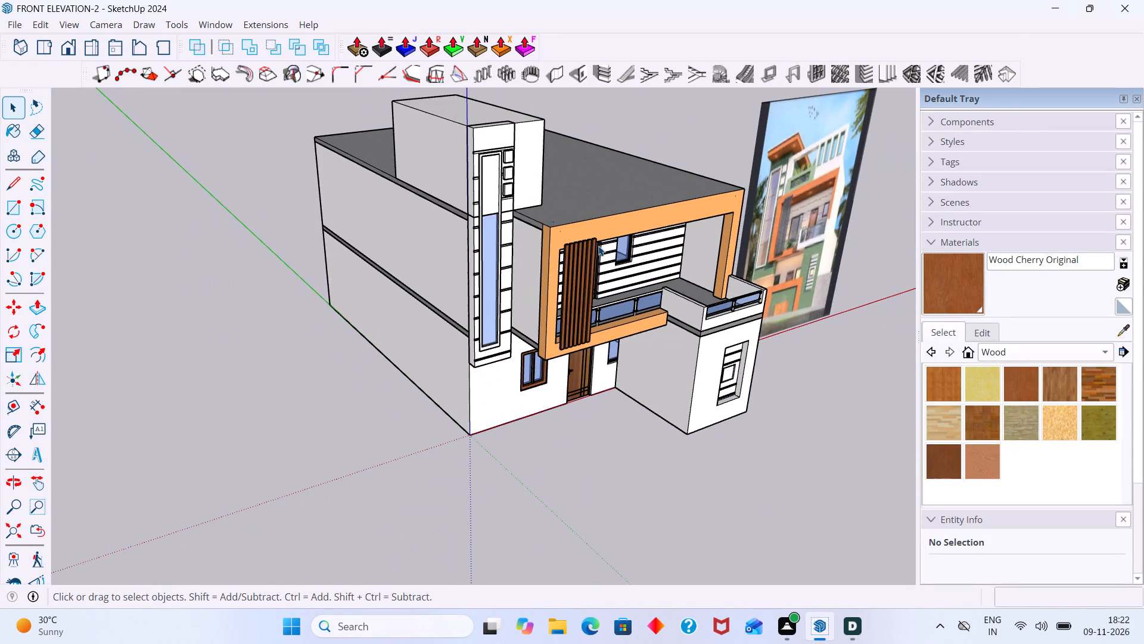
{"action": "middle_click_drag", "start_coordinate": [598, 246], "coordinate": [472, 253], "text": "shift"}
{"action": "scroll", "coordinate": [664, 244], "scroll_direction": "up", "scroll_amount": 11}
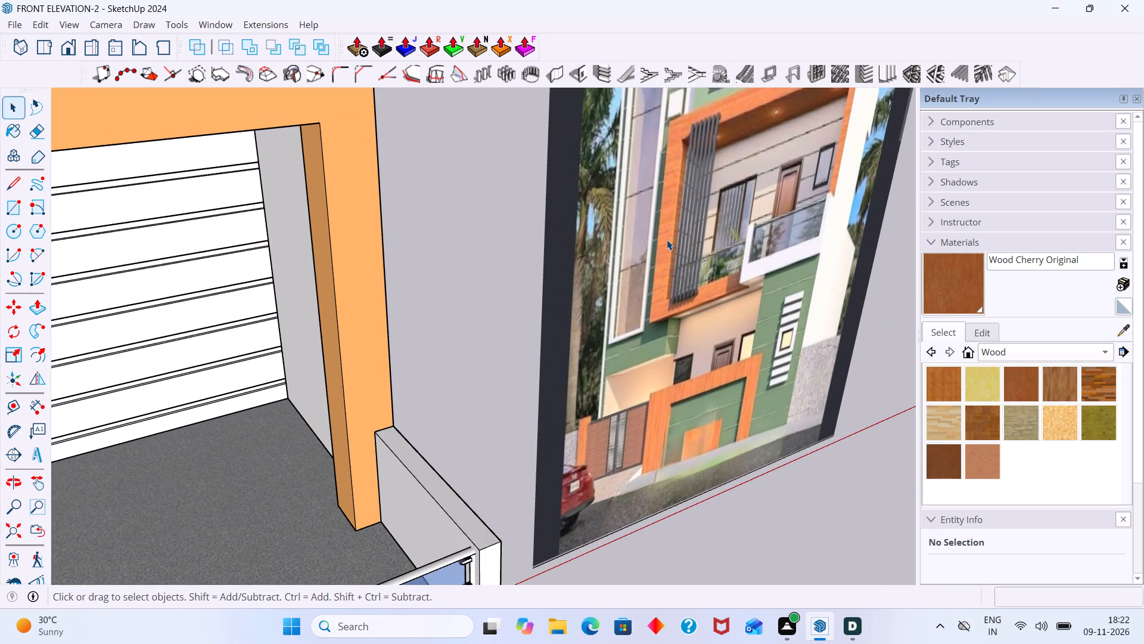
{"action": "middle_click_drag", "start_coordinate": [667, 239], "coordinate": [638, 246]}
{"action": "scroll", "coordinate": [672, 263], "scroll_direction": "down", "scroll_amount": 8}
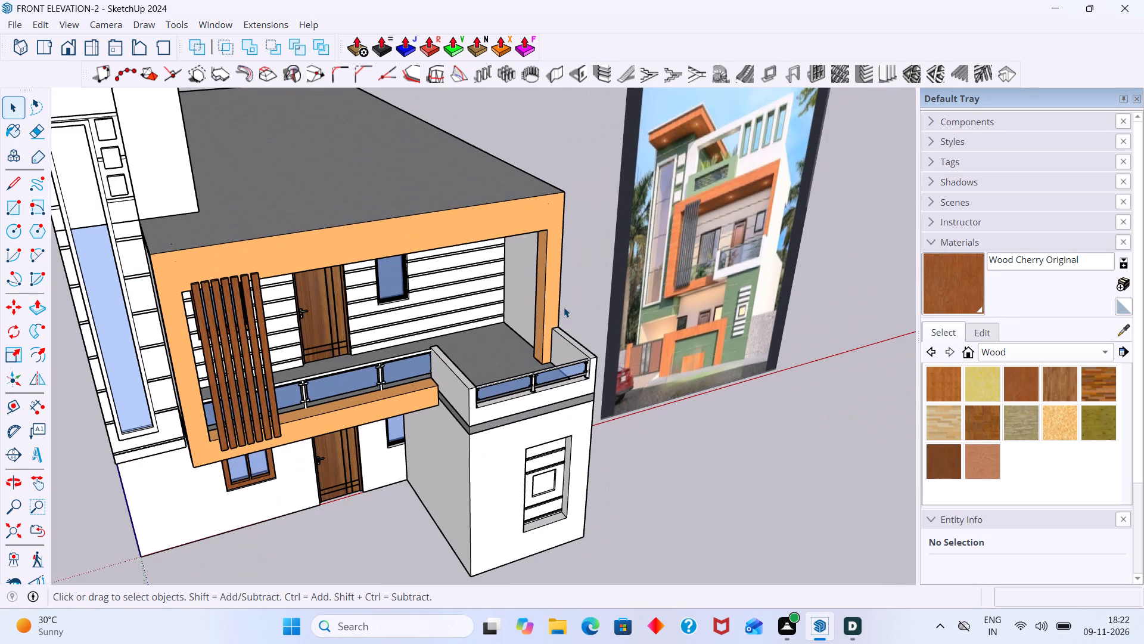
{"action": "middle_click_drag", "start_coordinate": [485, 362], "coordinate": [484, 351]}
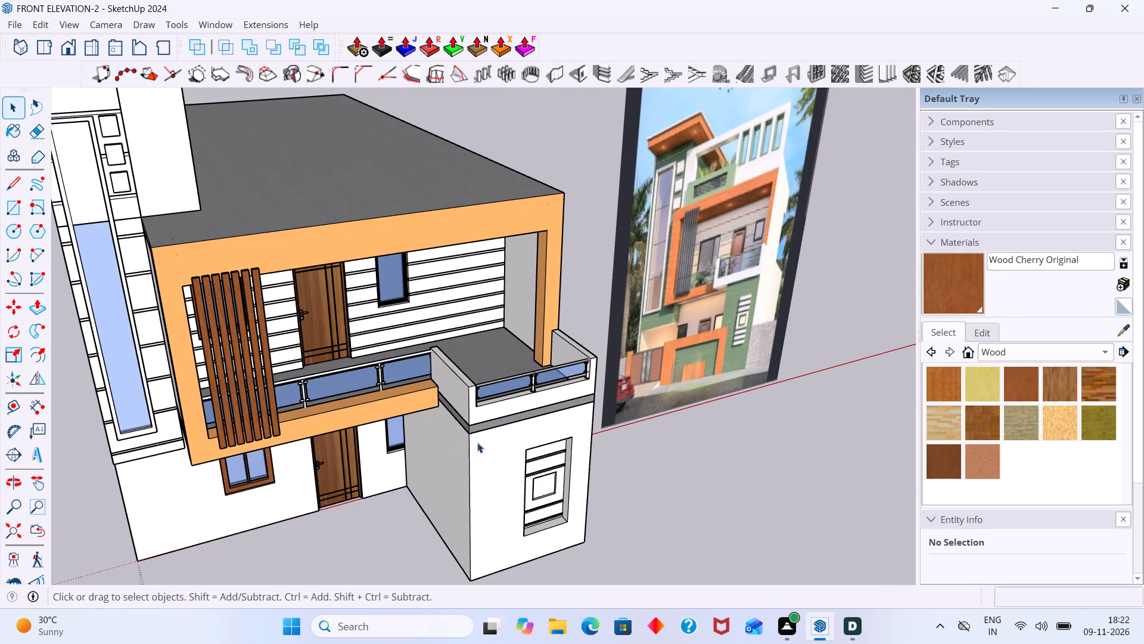
{"action": "scroll", "coordinate": [477, 442], "scroll_direction": "up", "scroll_amount": 1}
{"action": "middle_click_drag", "start_coordinate": [484, 436], "coordinate": [445, 383]}
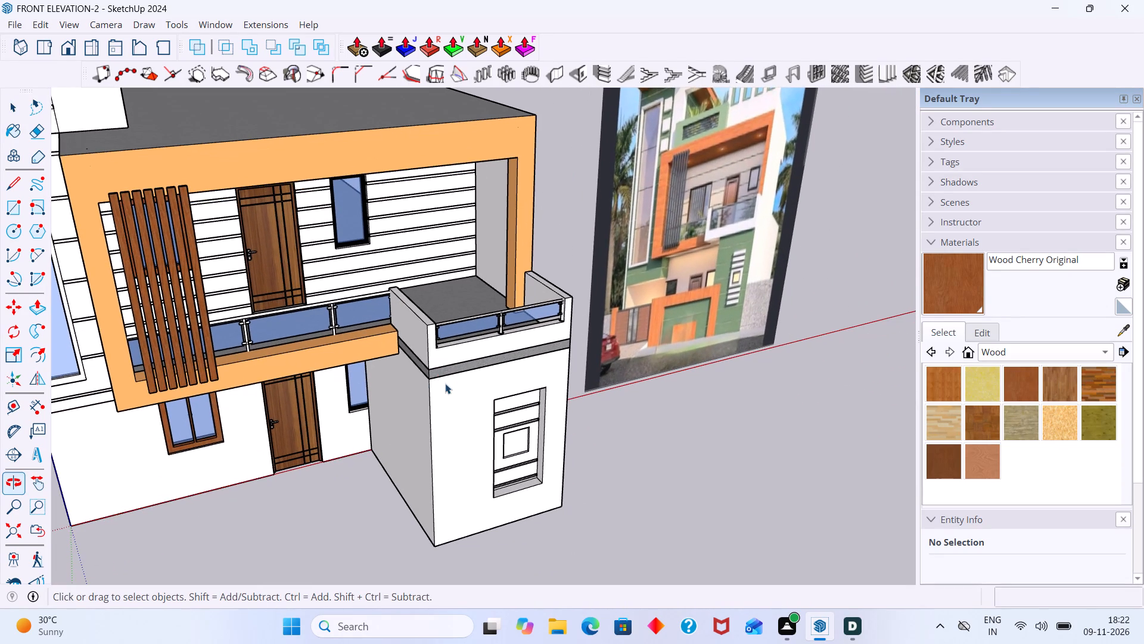
{"action": "scroll", "coordinate": [426, 360], "scroll_direction": "up", "scroll_amount": 3}
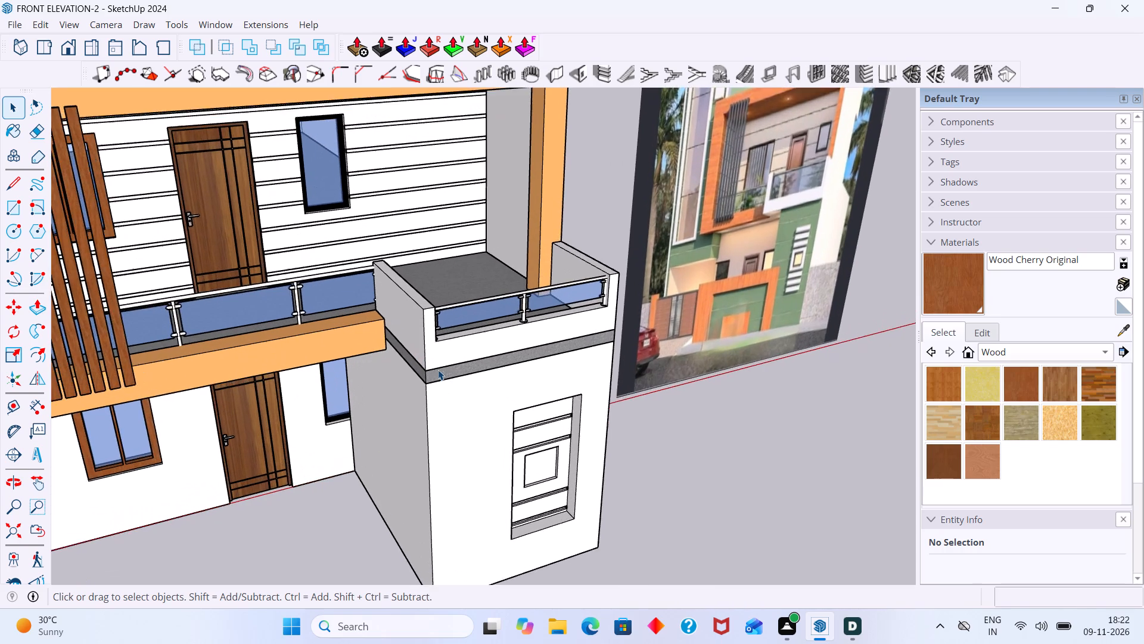
{"action": "scroll", "coordinate": [438, 370], "scroll_direction": "up", "scroll_amount": 2}
{"action": "scroll", "coordinate": [438, 370], "scroll_direction": "down", "scroll_amount": 10}
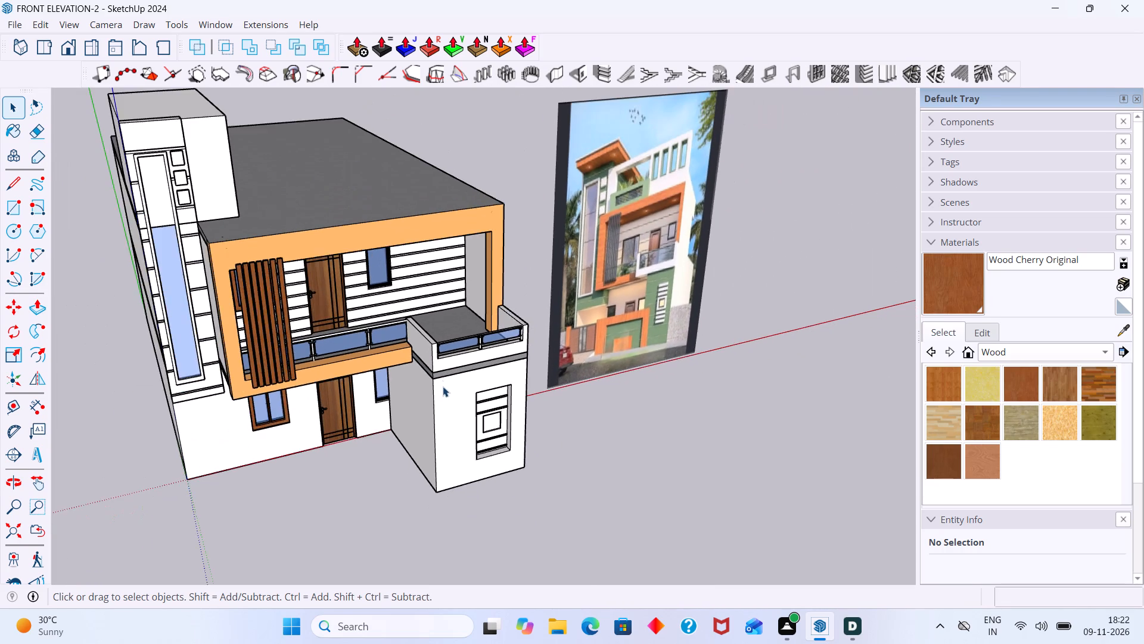
{"action": "scroll", "coordinate": [443, 388], "scroll_direction": "down", "scroll_amount": 2}
{"action": "middle_click_drag", "start_coordinate": [435, 411], "coordinate": [413, 413]}
{"action": "scroll", "coordinate": [456, 414], "scroll_direction": "up", "scroll_amount": 3}
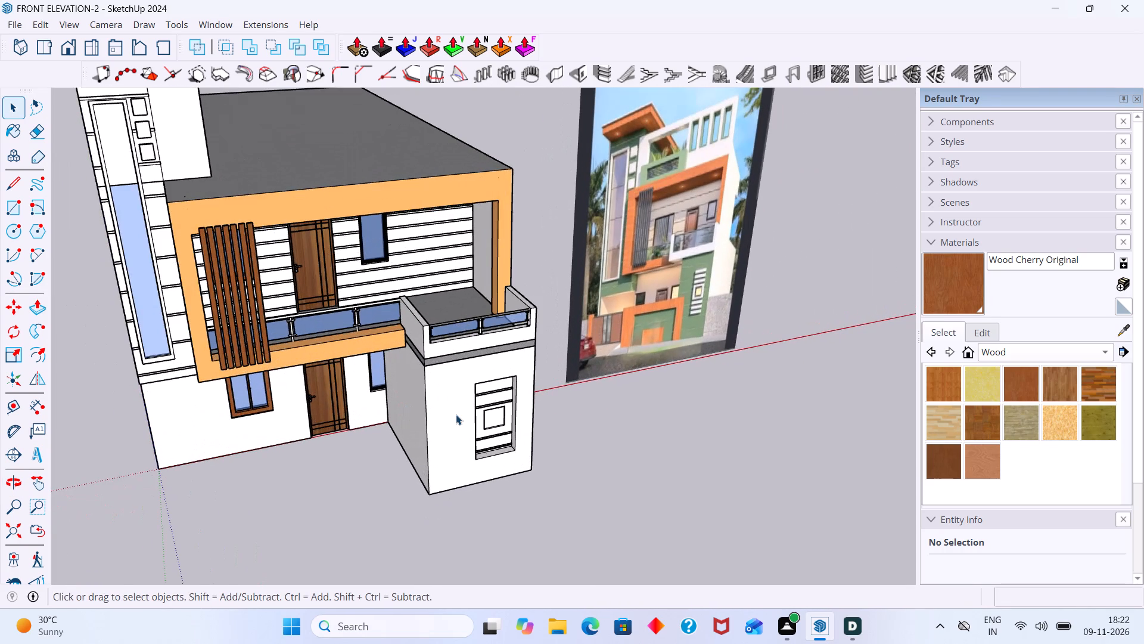
{"action": "scroll", "coordinate": [456, 414], "scroll_direction": "down", "scroll_amount": 2}
{"action": "scroll", "coordinate": [657, 347], "scroll_direction": "up", "scroll_amount": 14}
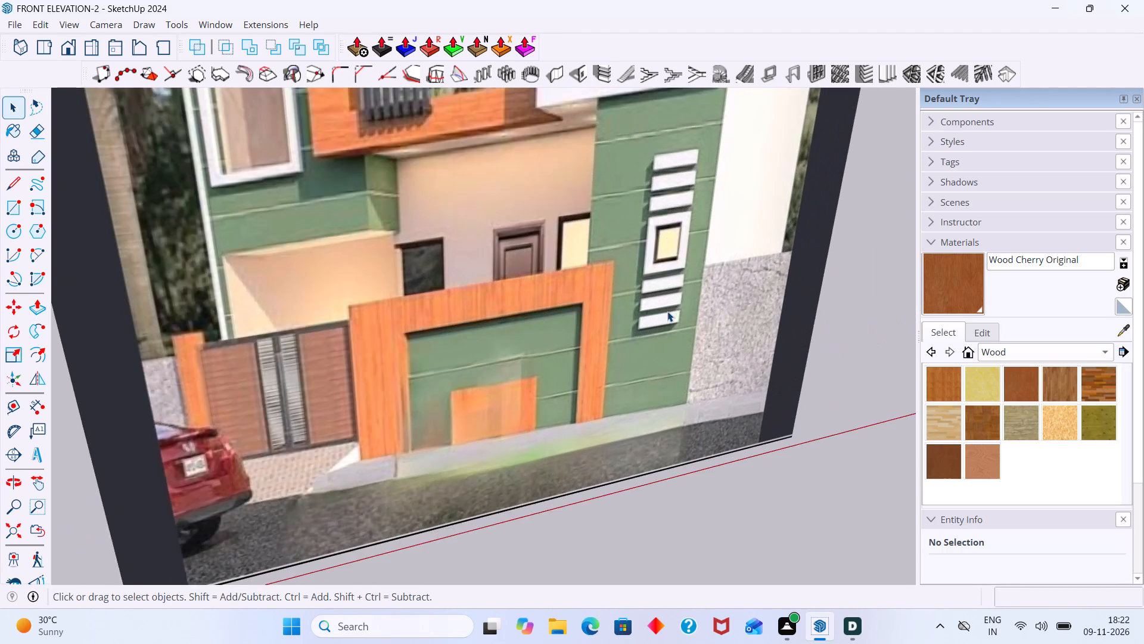
{"action": "scroll", "coordinate": [667, 311], "scroll_direction": "up", "scroll_amount": 2}
{"action": "scroll", "coordinate": [667, 311], "scroll_direction": "down", "scroll_amount": 15}
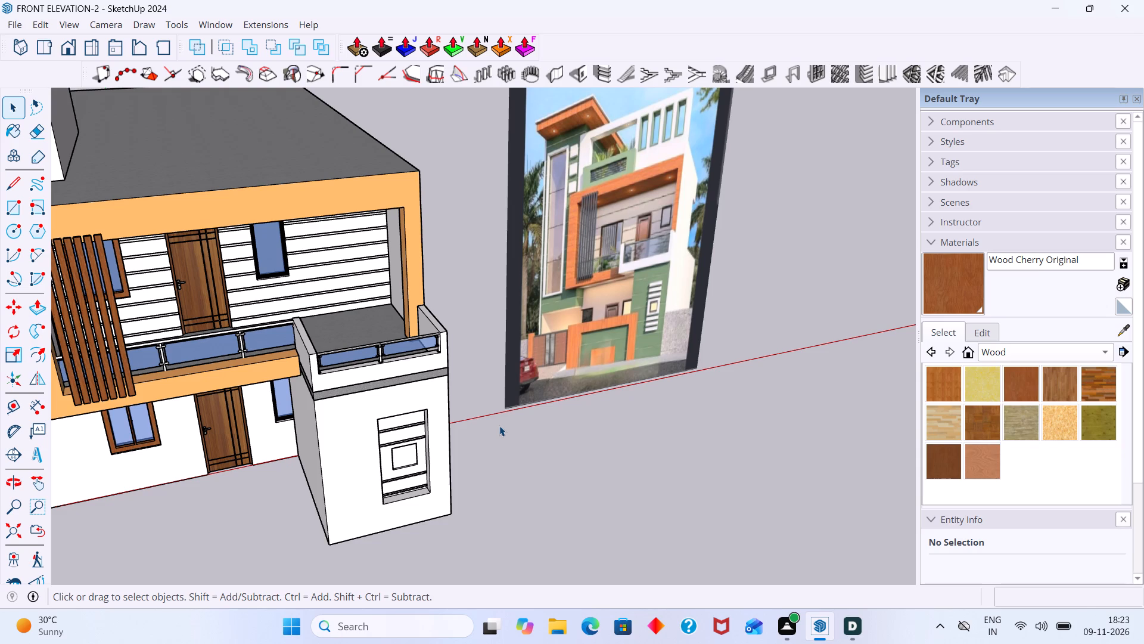
Examine the projecting ground-floor block's front and side walls from several angles, alongside the reference image.
{"action": "middle_click_drag", "start_coordinate": [409, 512], "coordinate": [347, 507]}
{"action": "scroll", "coordinate": [399, 478], "scroll_direction": "up", "scroll_amount": 6}
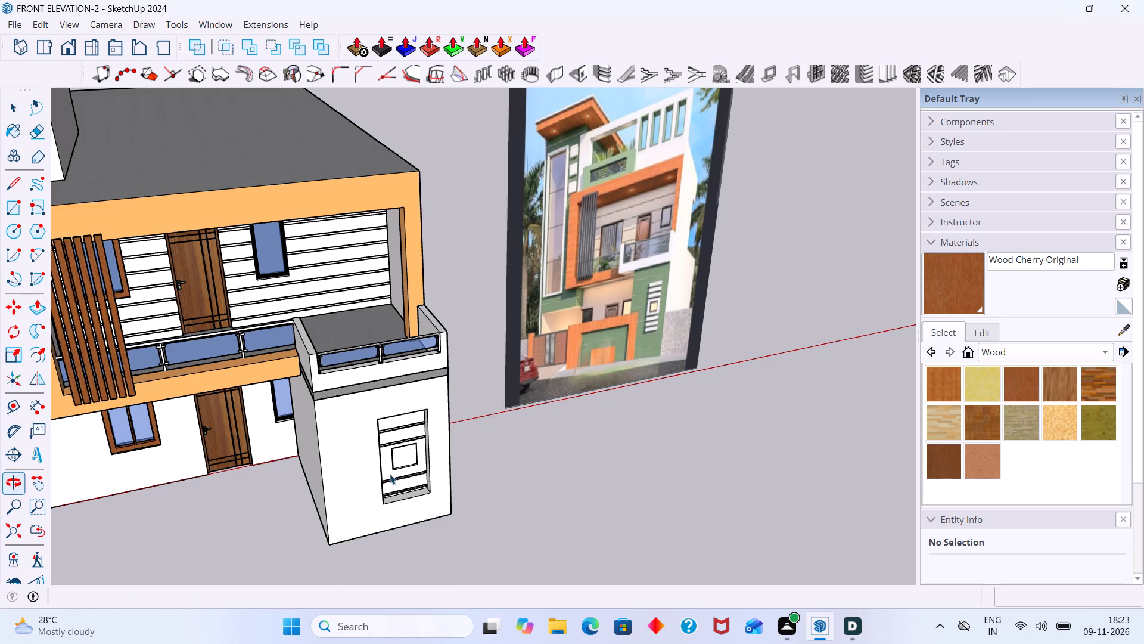
{"action": "scroll", "coordinate": [414, 466], "scroll_direction": "up", "scroll_amount": 6}
{"action": "middle_click_drag", "start_coordinate": [404, 465], "coordinate": [369, 461]}
{"action": "scroll", "coordinate": [369, 457], "scroll_direction": "down", "scroll_amount": 6}
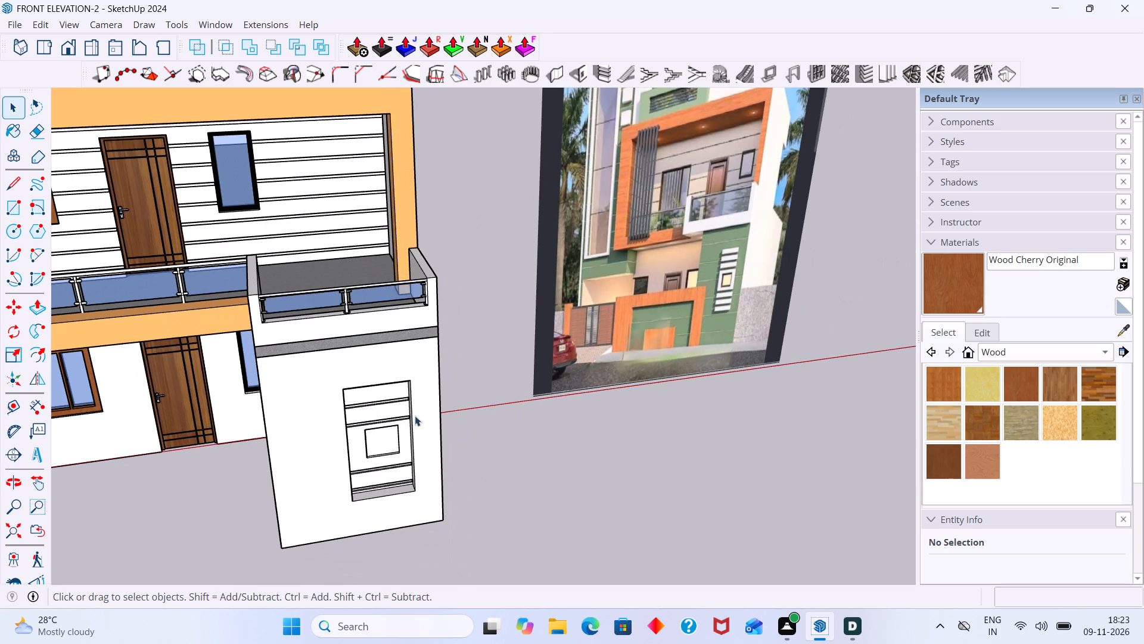
{"action": "middle_click_drag", "start_coordinate": [342, 431], "coordinate": [363, 408]}
{"action": "middle_click_drag", "start_coordinate": [363, 408], "coordinate": [483, 460]}
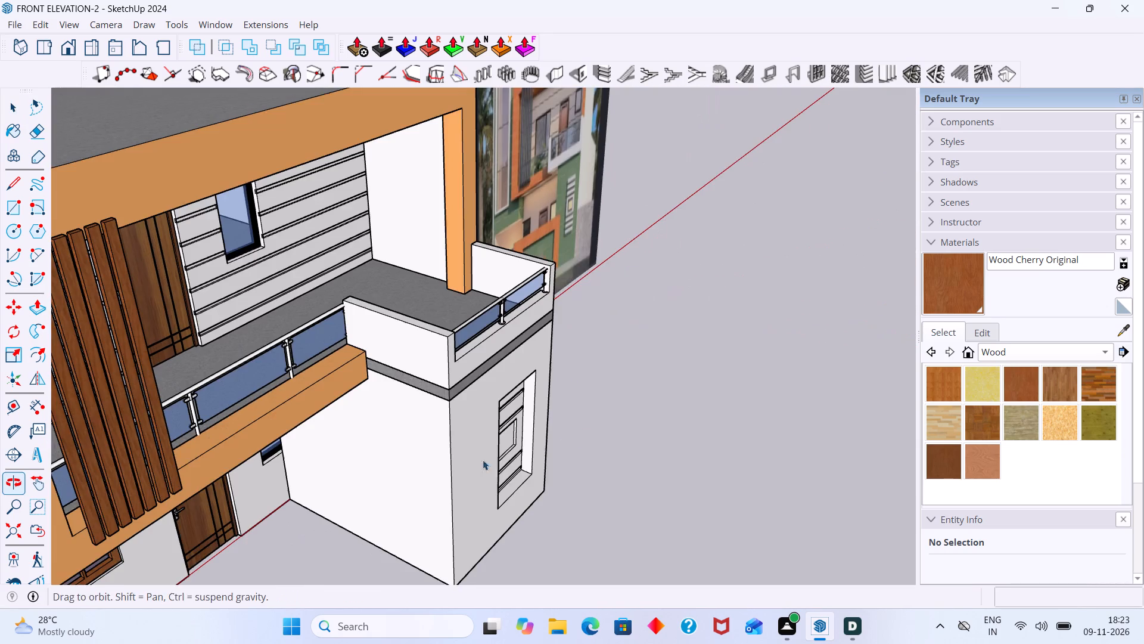
{"action": "middle_click_drag", "start_coordinate": [483, 460], "coordinate": [577, 438]}
{"action": "middle_click_drag", "start_coordinate": [428, 473], "coordinate": [453, 359], "text": "shift"}
{"action": "scroll", "coordinate": [457, 388], "scroll_direction": "up", "scroll_amount": 2}
{"action": "middle_click_drag", "start_coordinate": [457, 391], "coordinate": [492, 393]}
{"action": "scroll", "coordinate": [486, 394], "scroll_direction": "up", "scroll_amount": 2}
{"action": "triple_click", "coordinate": [486, 394]}
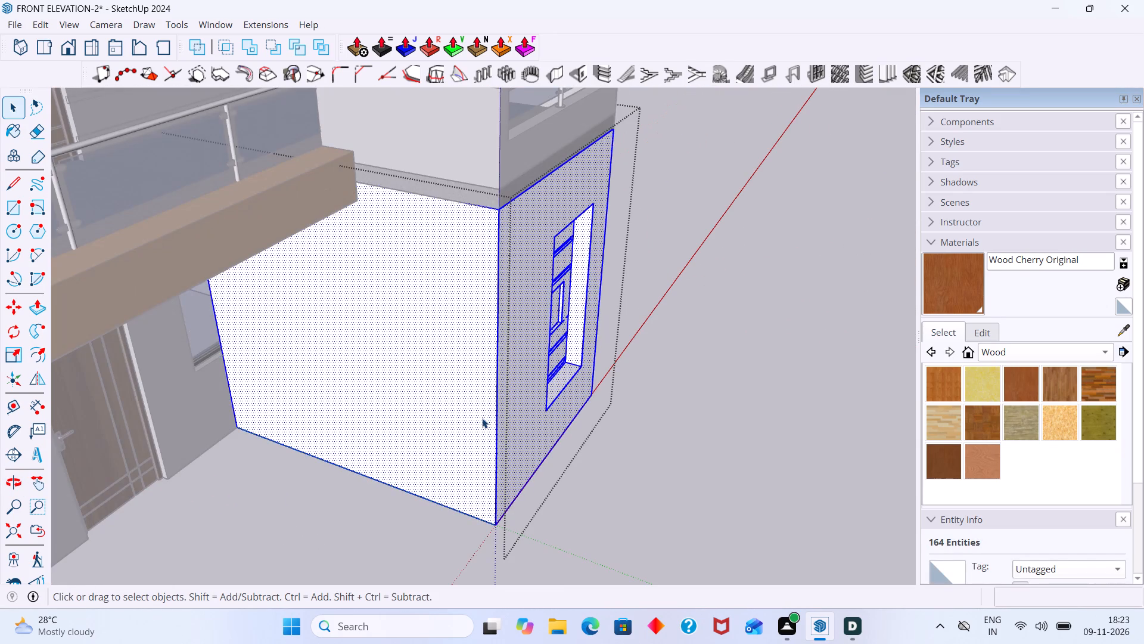
{"action": "scroll", "coordinate": [512, 425], "scroll_direction": "down", "scroll_amount": 3}
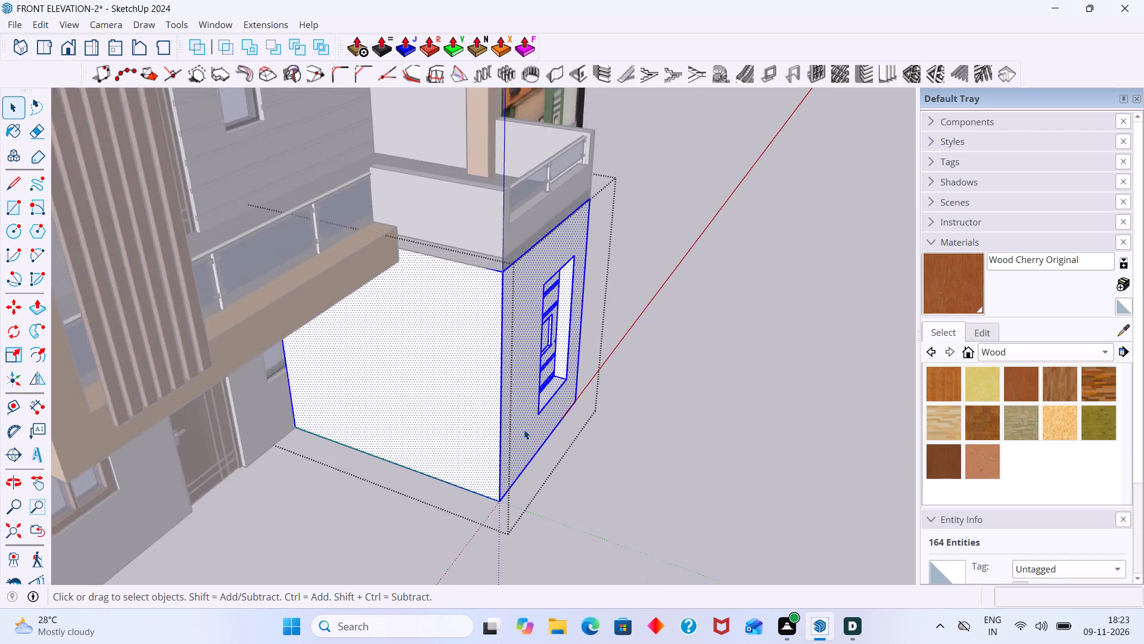
{"action": "scroll", "coordinate": [524, 429], "scroll_direction": "down", "scroll_amount": 6}
{"action": "left_click", "coordinate": [672, 369]}
{"action": "middle_click_drag", "start_coordinate": [667, 369], "coordinate": [517, 362]}
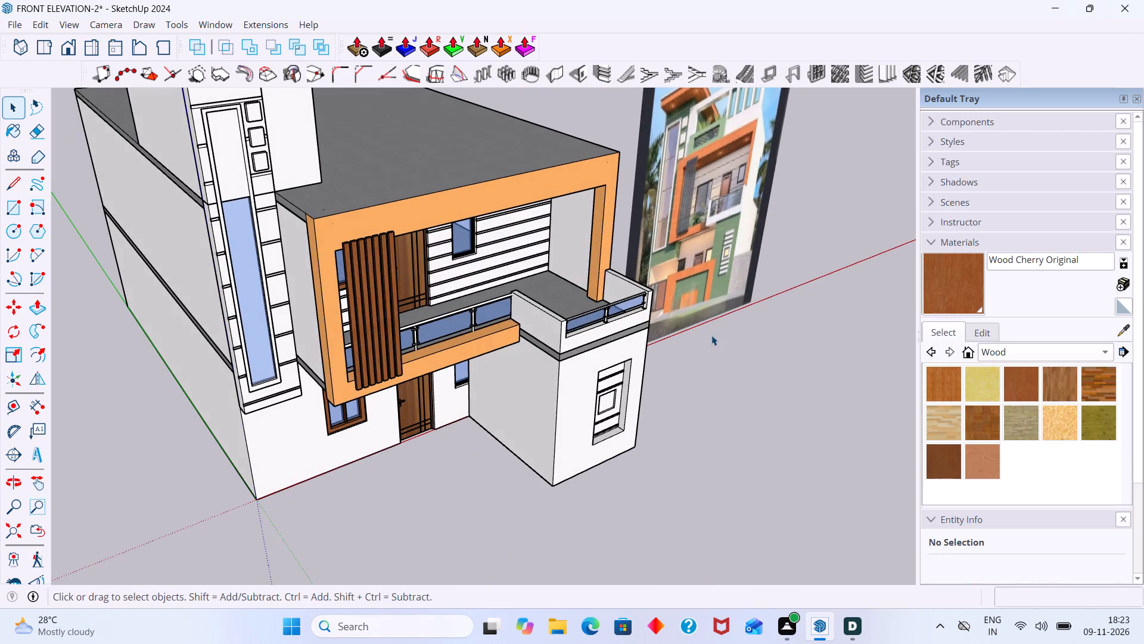
{"action": "scroll", "coordinate": [710, 338], "scroll_direction": "up", "scroll_amount": 6}
{"action": "scroll", "coordinate": [689, 290], "scroll_direction": "up", "scroll_amount": 3}
{"action": "scroll", "coordinate": [686, 299], "scroll_direction": "down", "scroll_amount": 13}
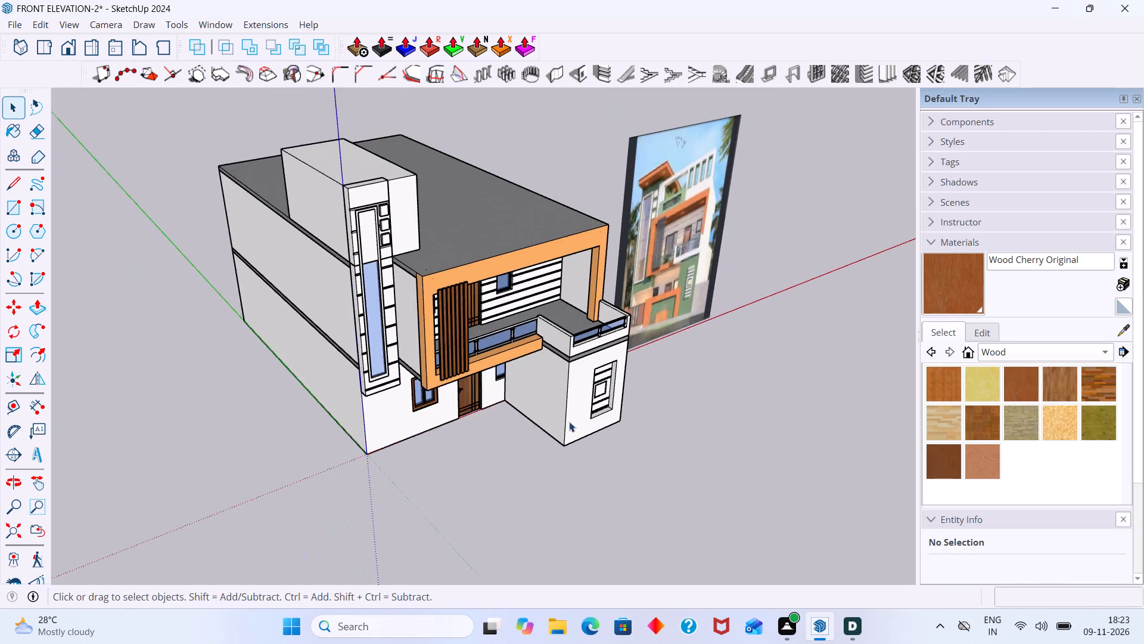
{"action": "middle_click_drag", "start_coordinate": [577, 423], "coordinate": [654, 423]}
{"action": "scroll", "coordinate": [544, 412], "scroll_direction": "up", "scroll_amount": 6}
Open the projecting ground-floor block's group and select its side face on the entrance door's side.
{"action": "left_click", "coordinate": [543, 410]}
{"action": "triple_click", "coordinate": [548, 411]}
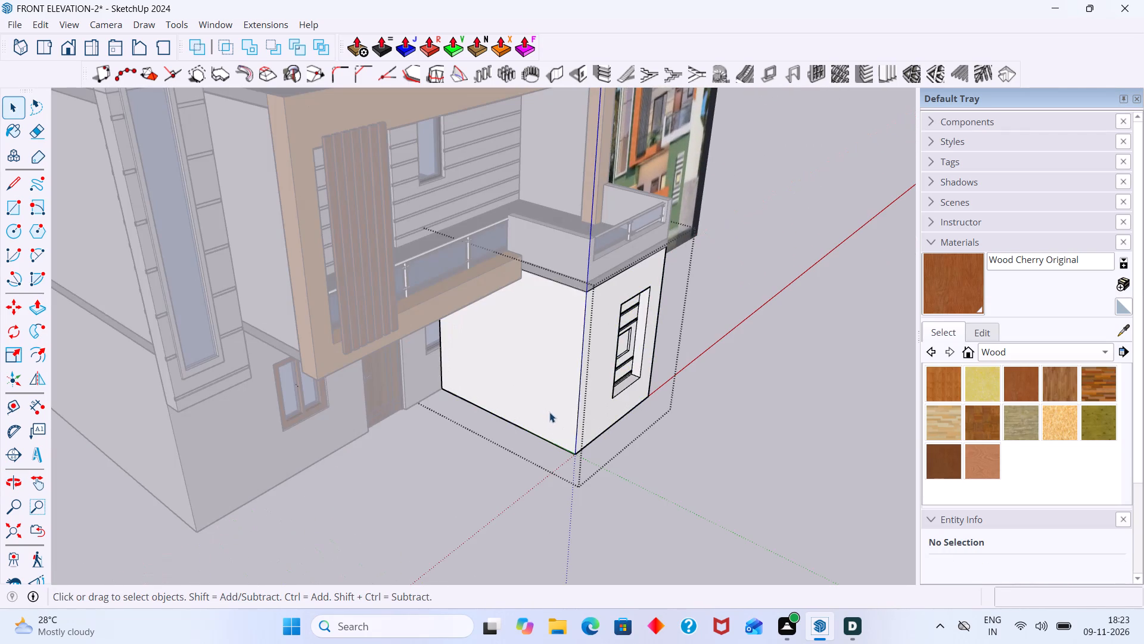
{"action": "left_click", "coordinate": [567, 416]}
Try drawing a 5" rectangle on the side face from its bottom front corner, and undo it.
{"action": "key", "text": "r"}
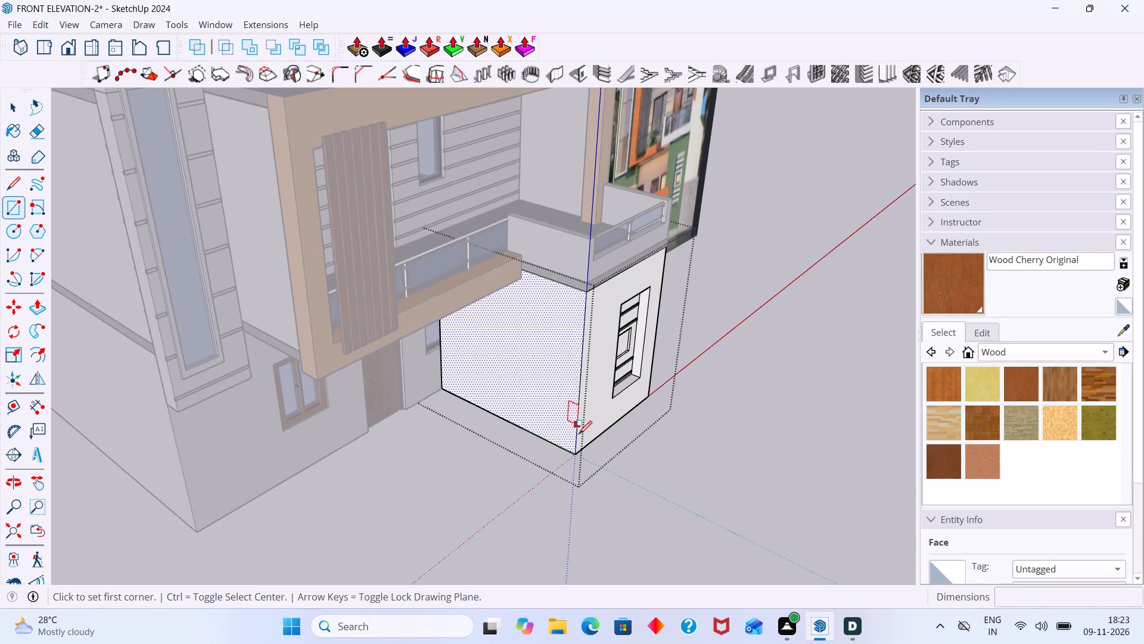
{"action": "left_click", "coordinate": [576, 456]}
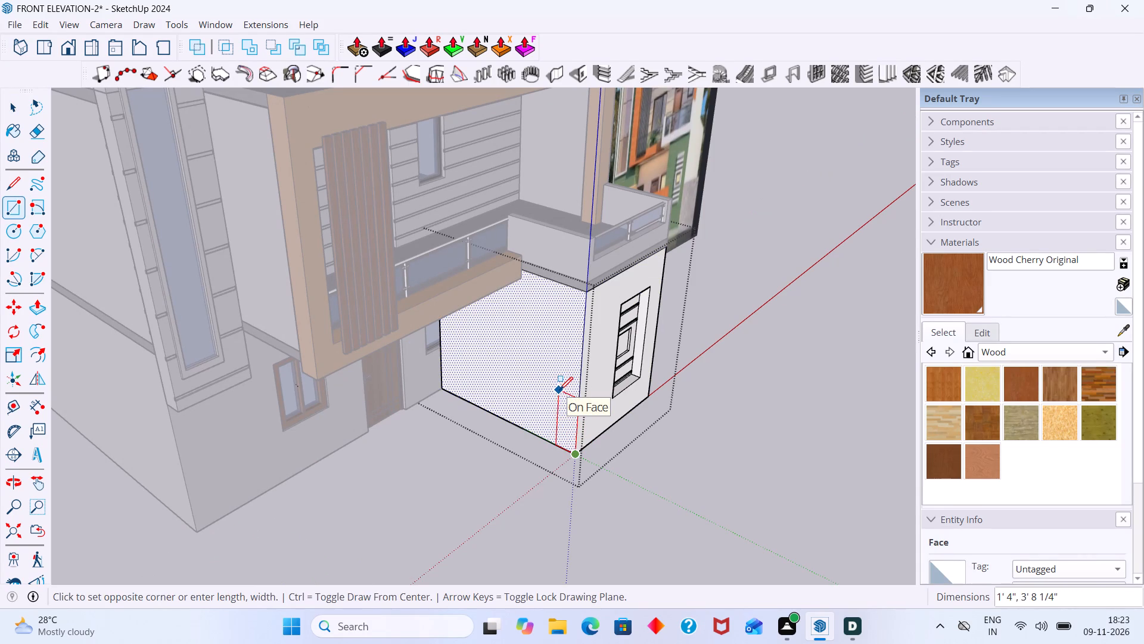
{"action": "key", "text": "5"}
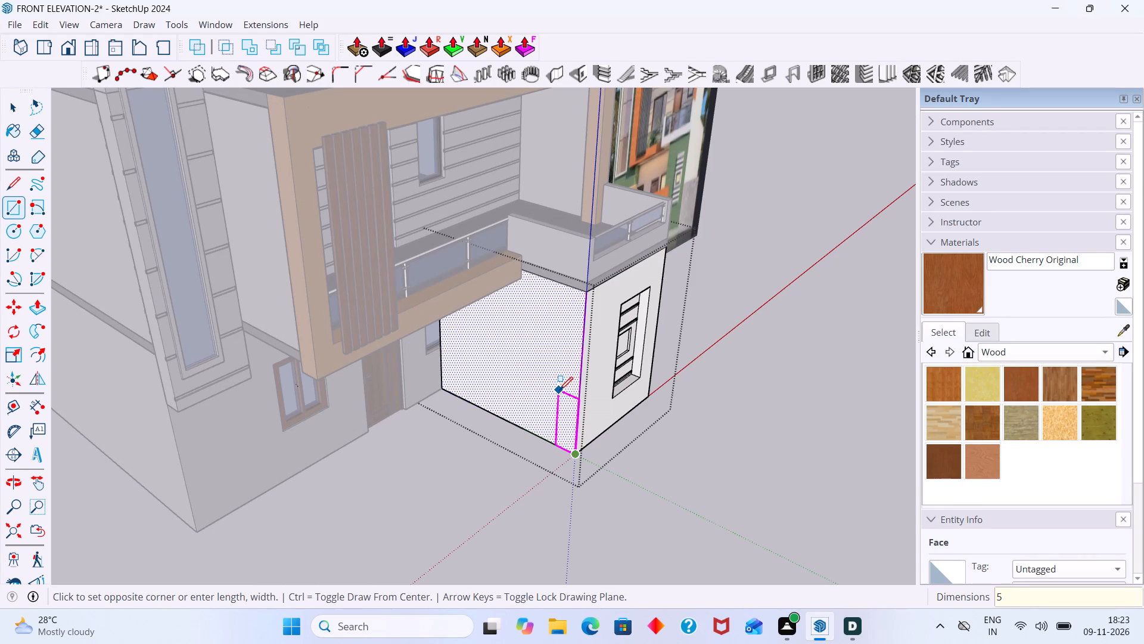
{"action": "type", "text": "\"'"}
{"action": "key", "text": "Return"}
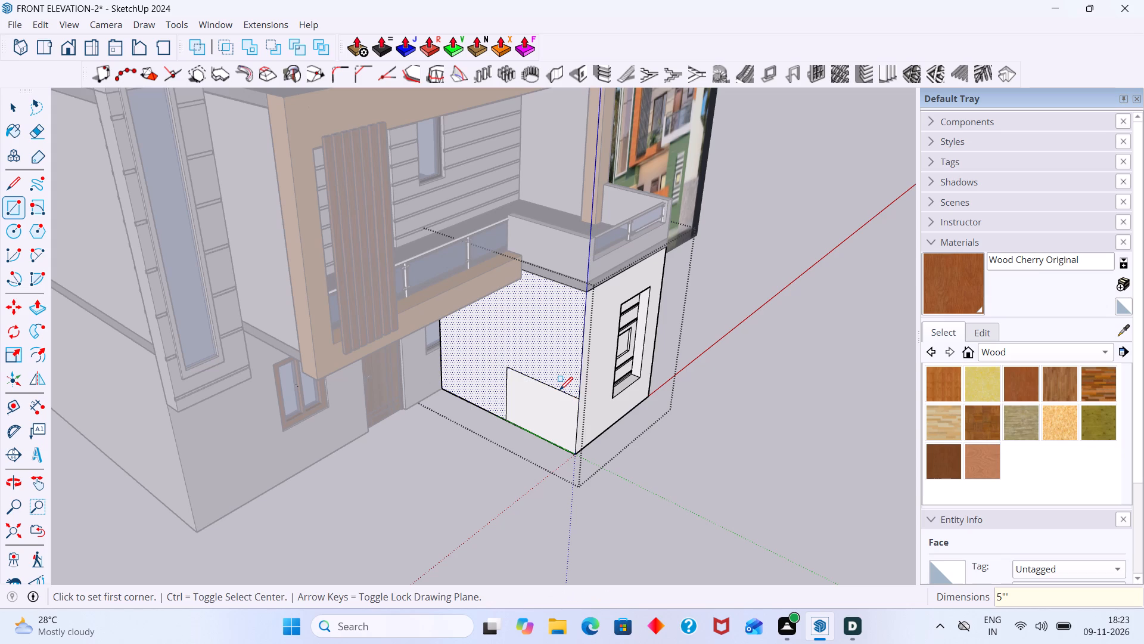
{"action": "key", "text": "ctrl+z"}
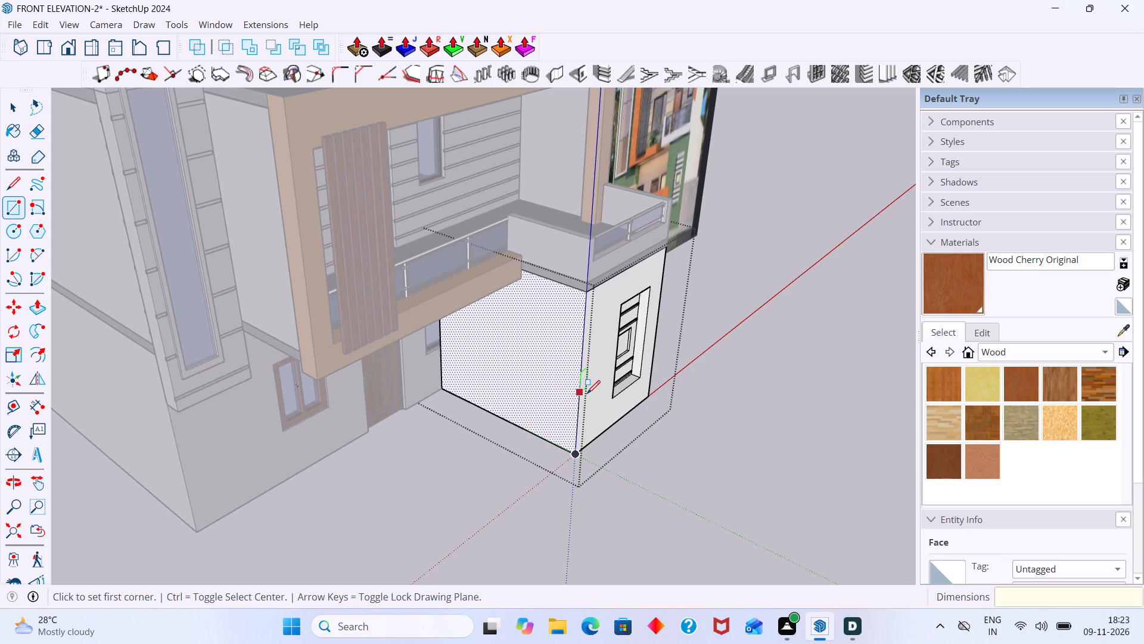
Place a vertical guide on the side face, 5" in from the block's front corner edge.
{"action": "key", "text": "space"}
{"action": "type", "text": "T"}
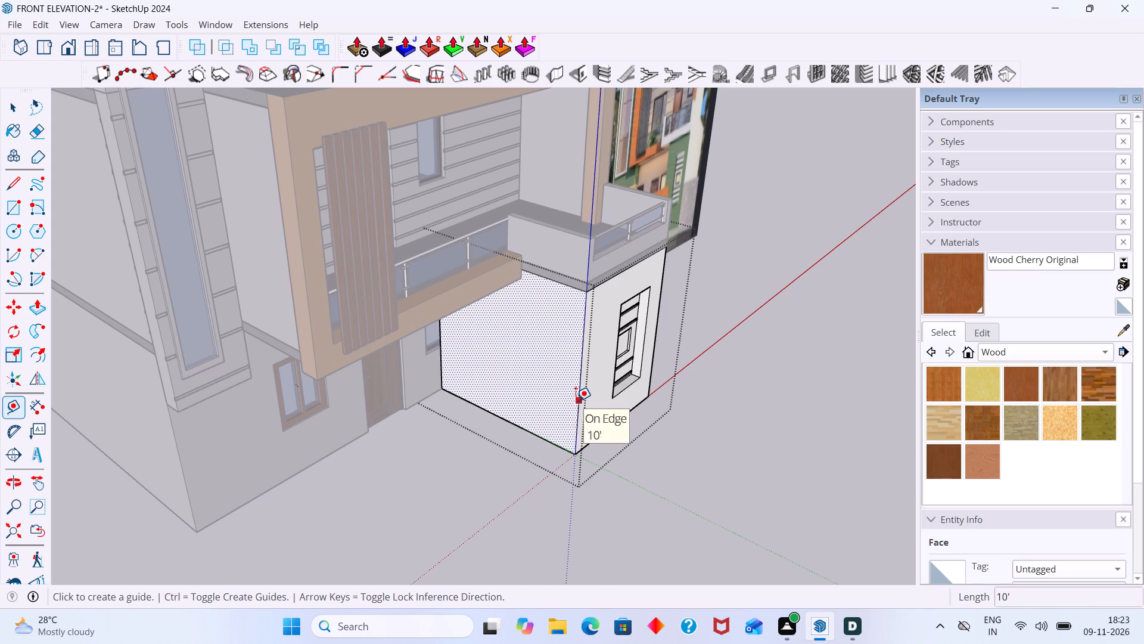
{"action": "left_click", "coordinate": [576, 401]}
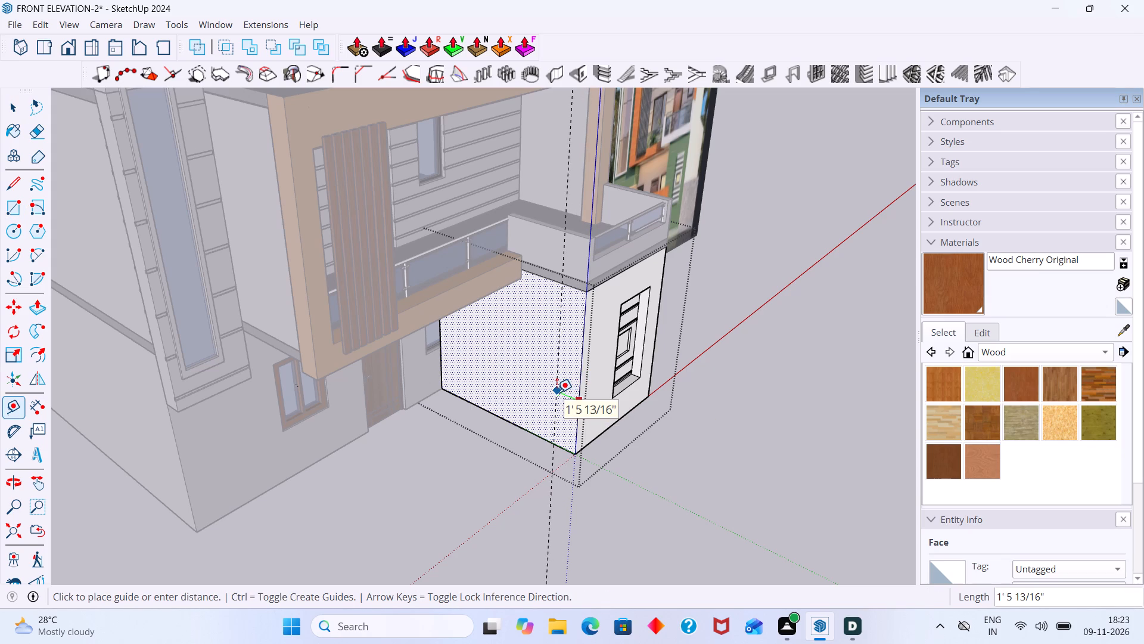
{"action": "key", "text": "Left"}
{"action": "key", "text": "5"}
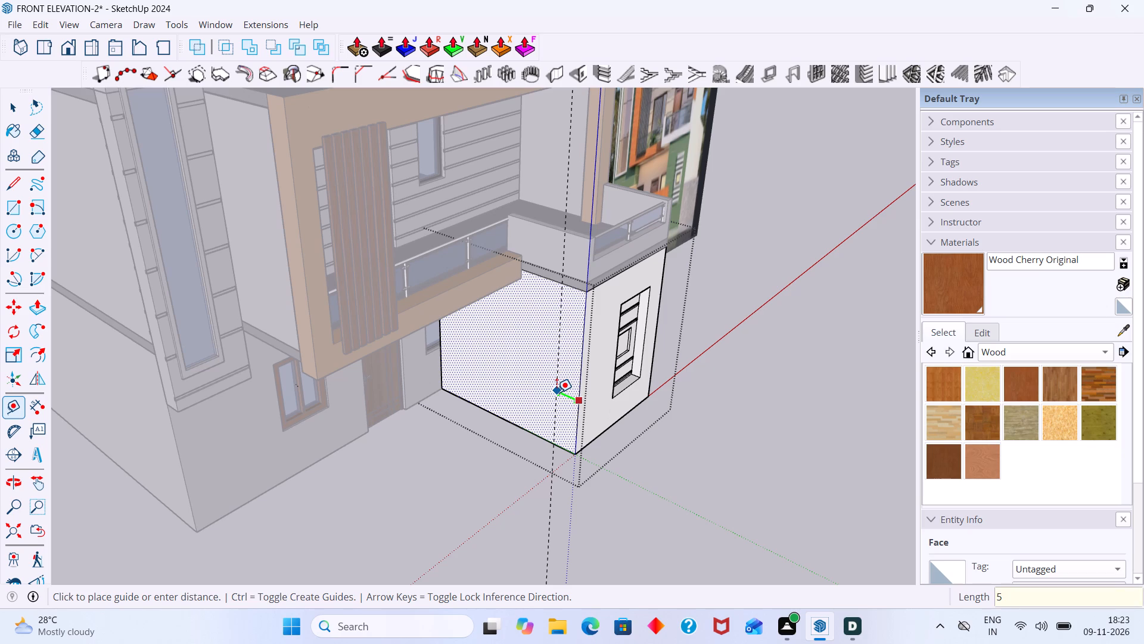
{"action": "key", "text": "shift+quotedbl"}
{"action": "key", "text": "Return"}
{"action": "key", "text": "space"}
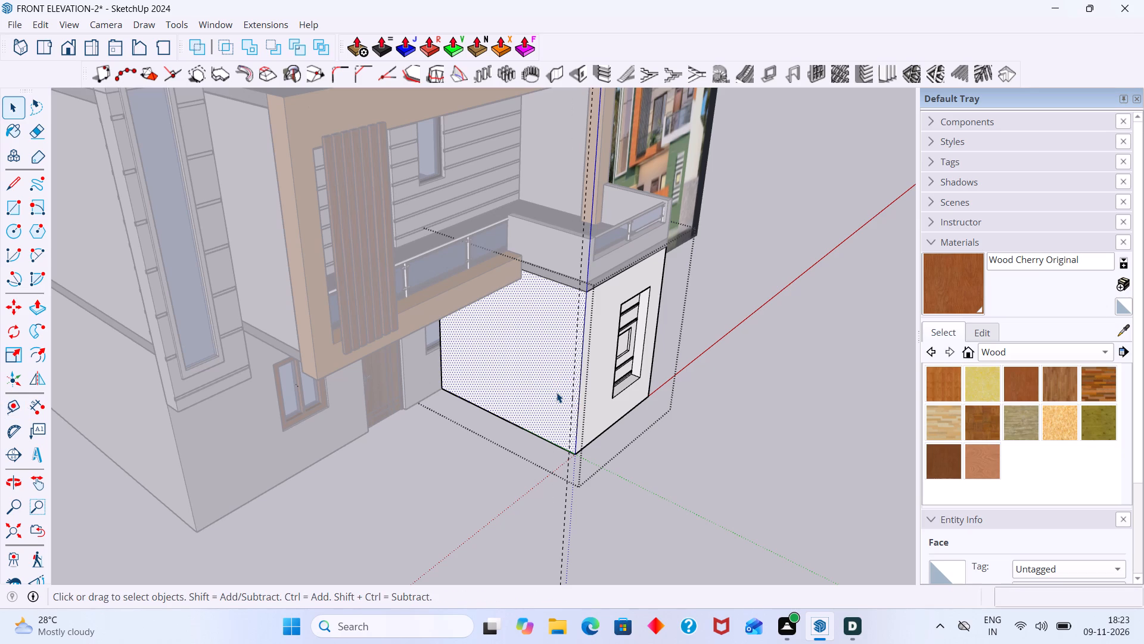
Draw a rectangle 5" wide and about 5' 7 3/4" high from the side face's bottom front corner to the guide.
{"action": "middle_click_drag", "start_coordinate": [643, 373], "coordinate": [702, 361]}
{"action": "scroll", "coordinate": [702, 361], "scroll_direction": "up", "scroll_amount": 1}
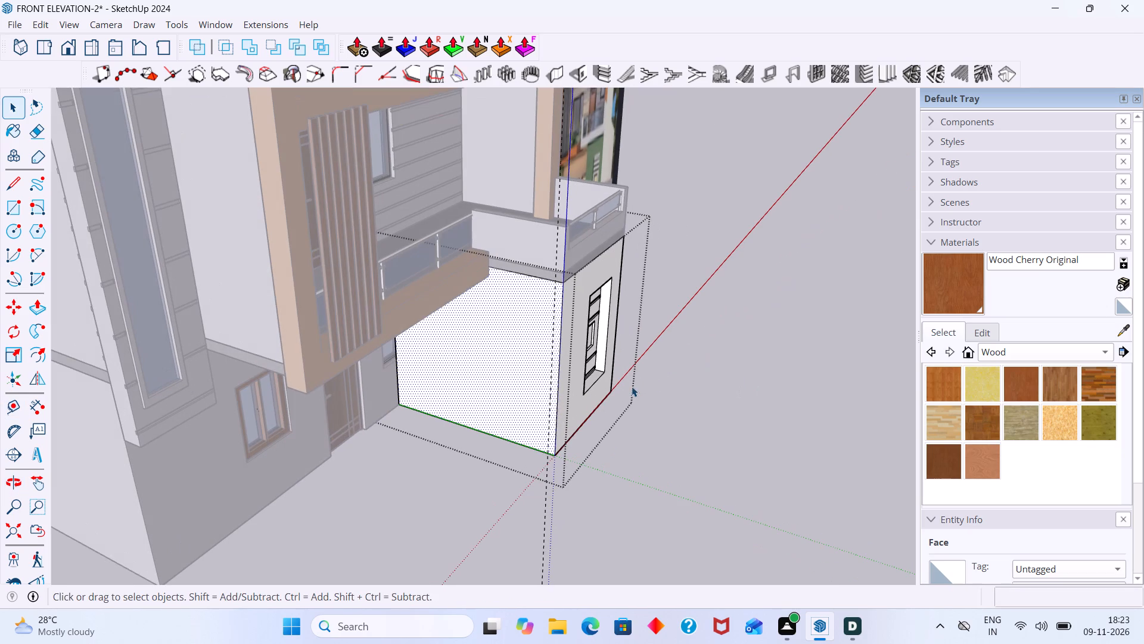
{"action": "key", "text": "r"}
{"action": "scroll", "coordinate": [554, 451], "scroll_direction": "up", "scroll_amount": 4}
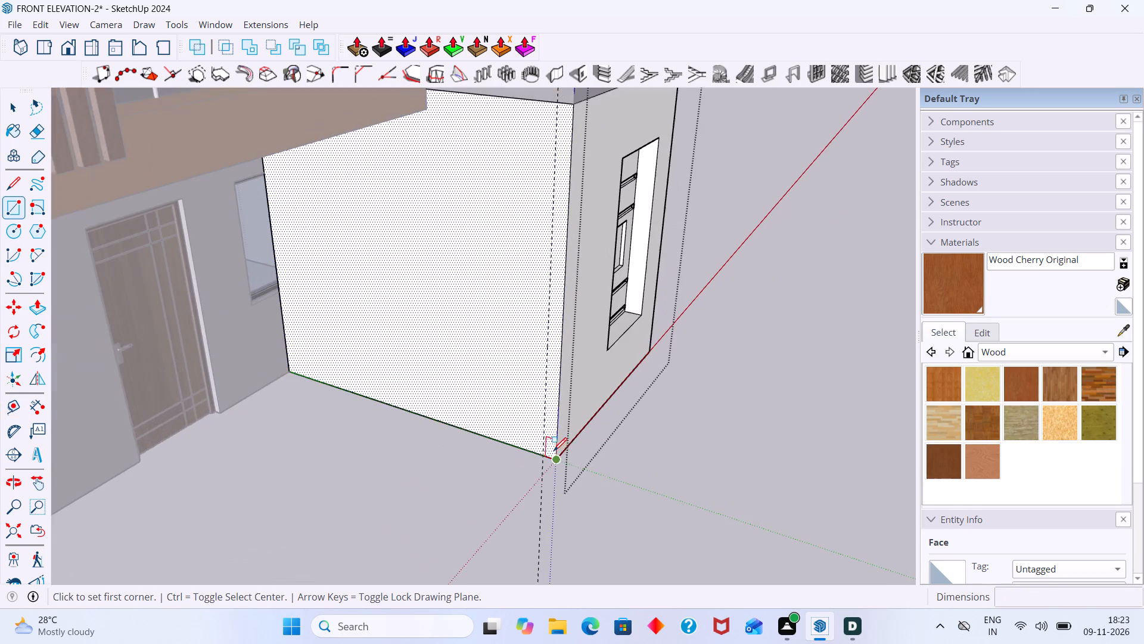
{"action": "scroll", "coordinate": [554, 451], "scroll_direction": "up", "scroll_amount": 4}
{"action": "left_click", "coordinate": [554, 460]}
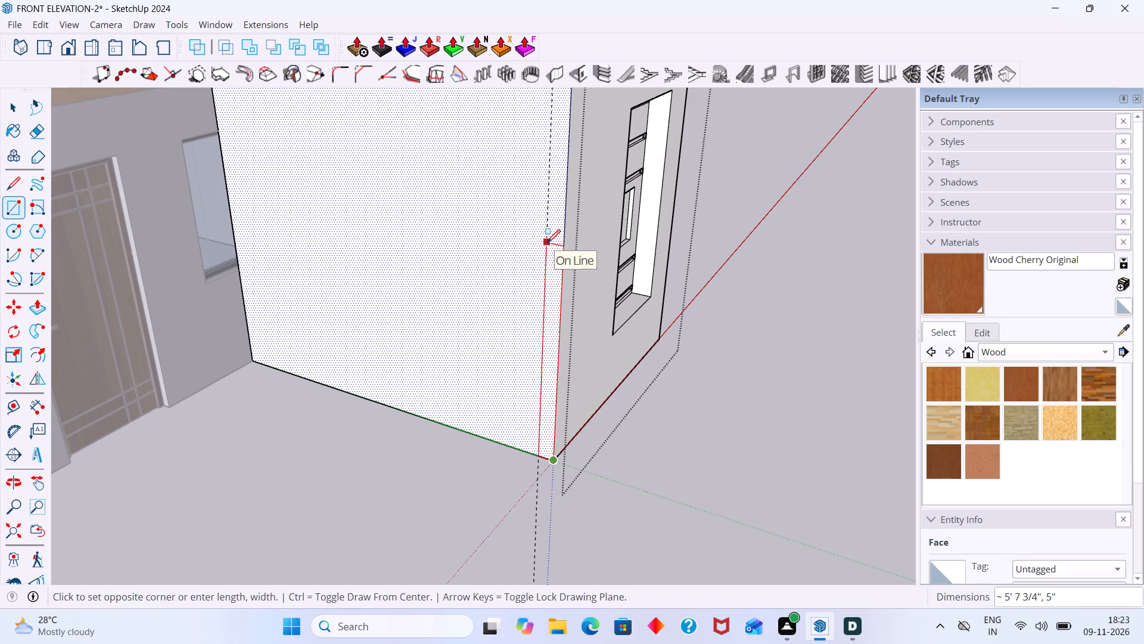
{"action": "left_click", "coordinate": [547, 243]}
Make the narrow rectangle and its edges a group, and open the group with its face selected.
{"action": "key", "text": "space"}
{"action": "double_click", "coordinate": [553, 276]}
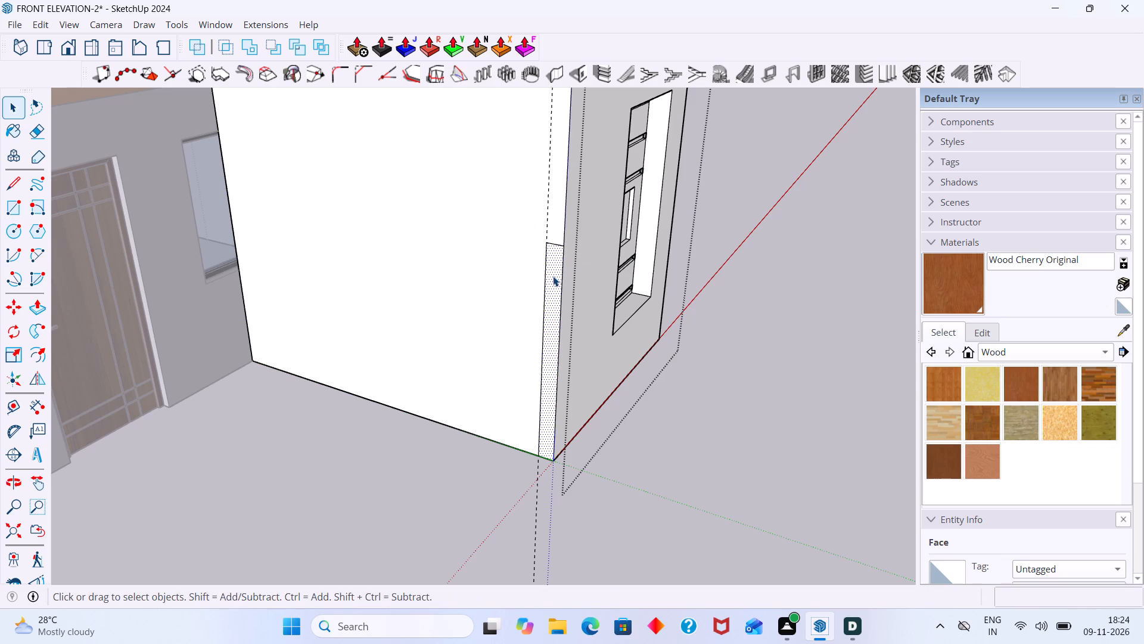
{"action": "right_click", "coordinate": [553, 276]}
{"action": "left_click", "coordinate": [590, 143]}
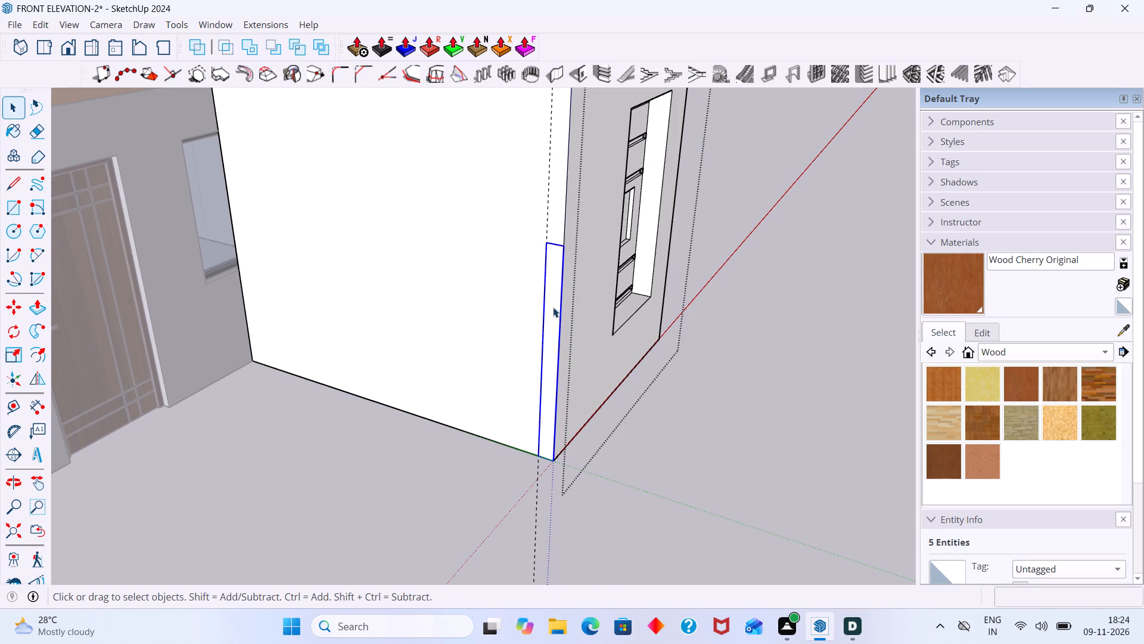
{"action": "double_click", "coordinate": [554, 309]}
{"action": "left_click", "coordinate": [554, 309]}
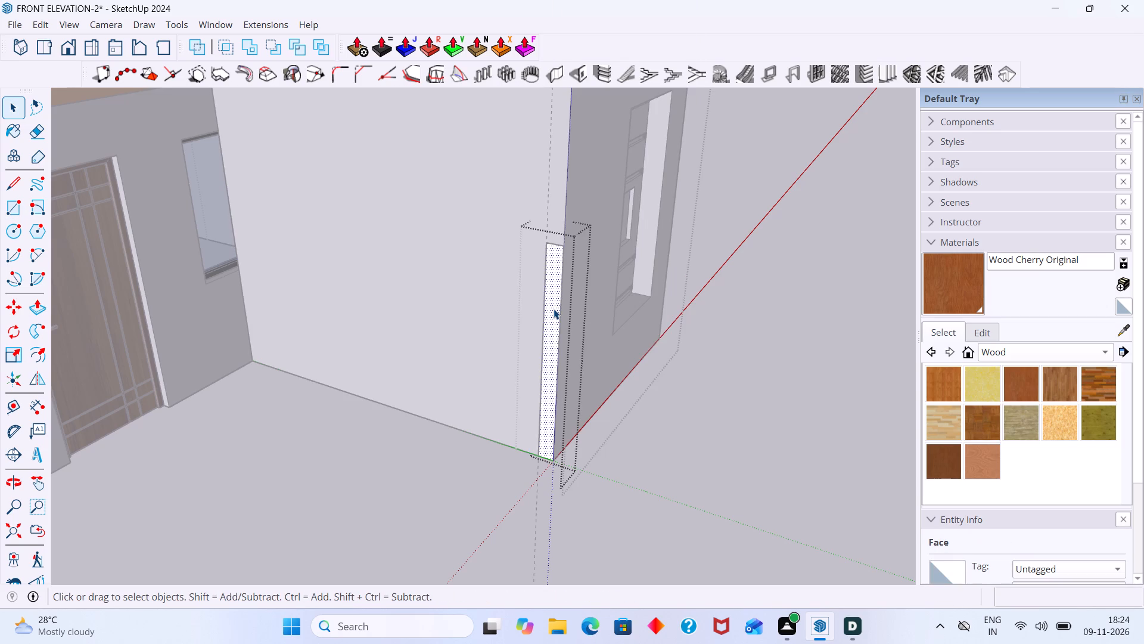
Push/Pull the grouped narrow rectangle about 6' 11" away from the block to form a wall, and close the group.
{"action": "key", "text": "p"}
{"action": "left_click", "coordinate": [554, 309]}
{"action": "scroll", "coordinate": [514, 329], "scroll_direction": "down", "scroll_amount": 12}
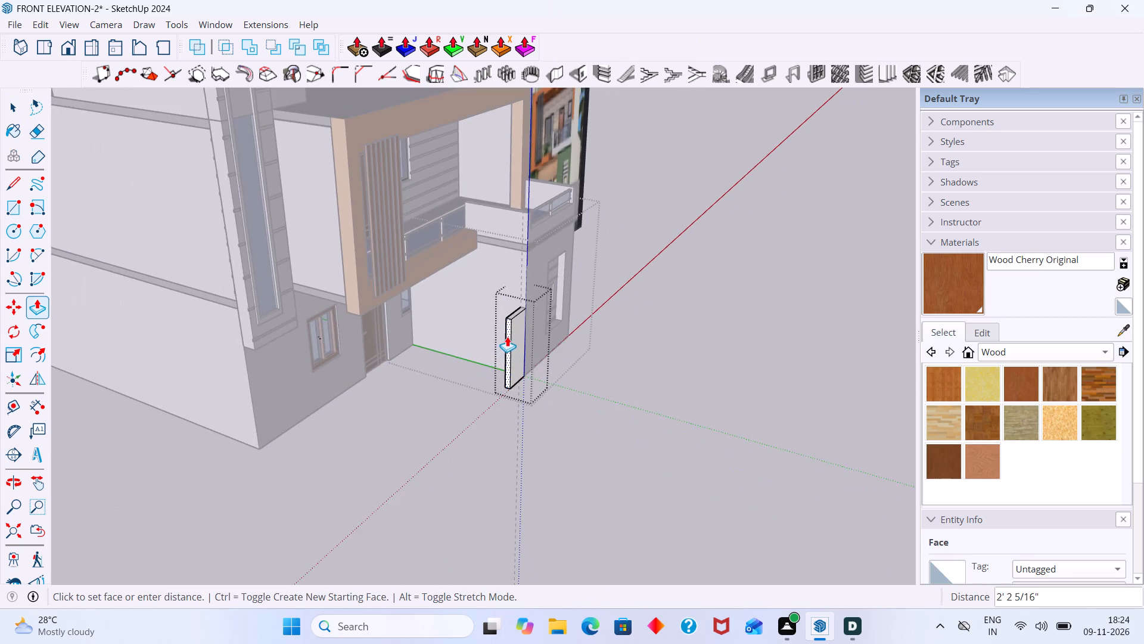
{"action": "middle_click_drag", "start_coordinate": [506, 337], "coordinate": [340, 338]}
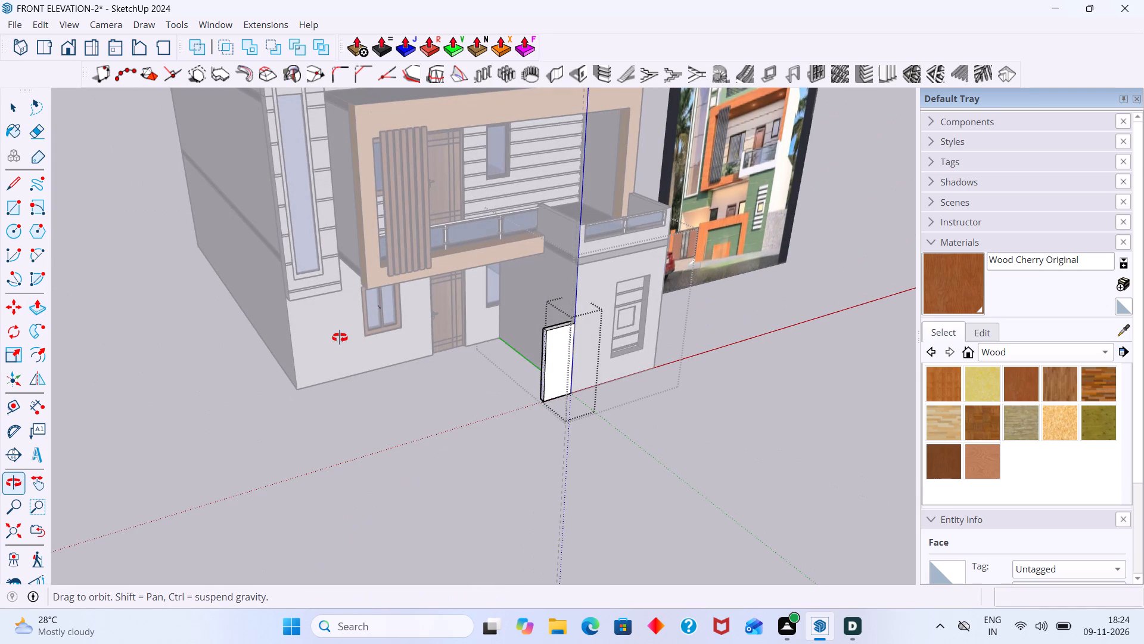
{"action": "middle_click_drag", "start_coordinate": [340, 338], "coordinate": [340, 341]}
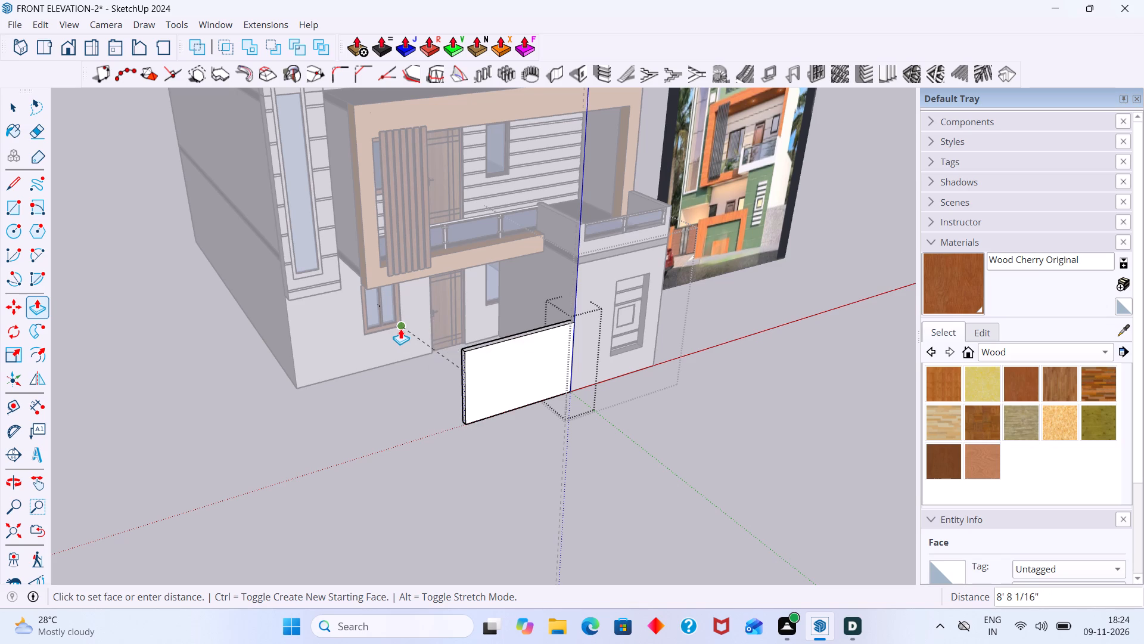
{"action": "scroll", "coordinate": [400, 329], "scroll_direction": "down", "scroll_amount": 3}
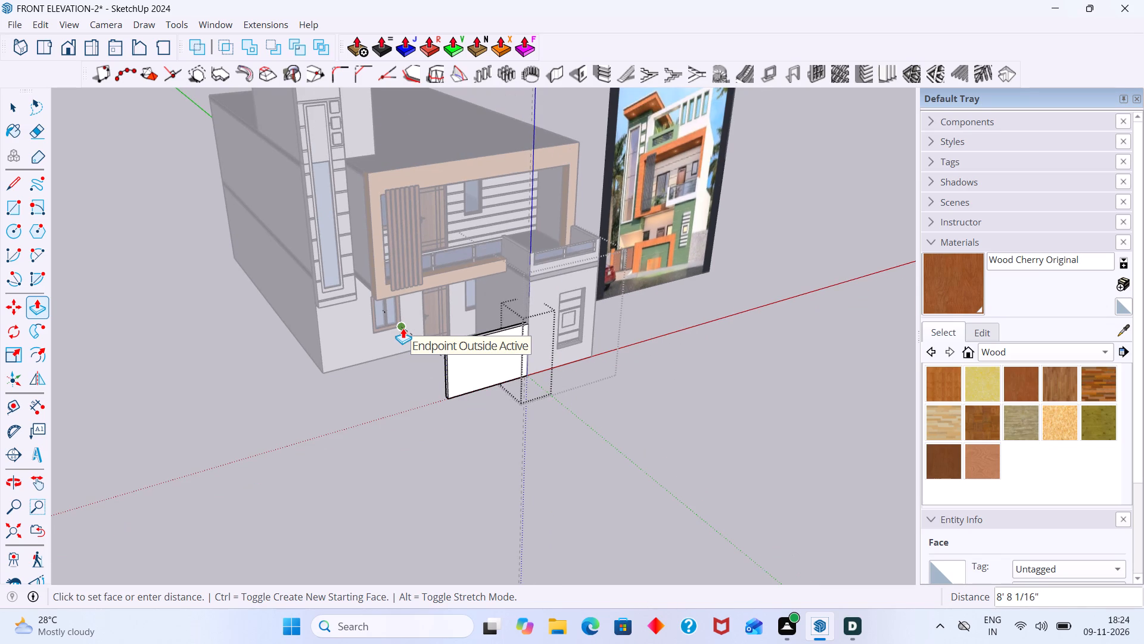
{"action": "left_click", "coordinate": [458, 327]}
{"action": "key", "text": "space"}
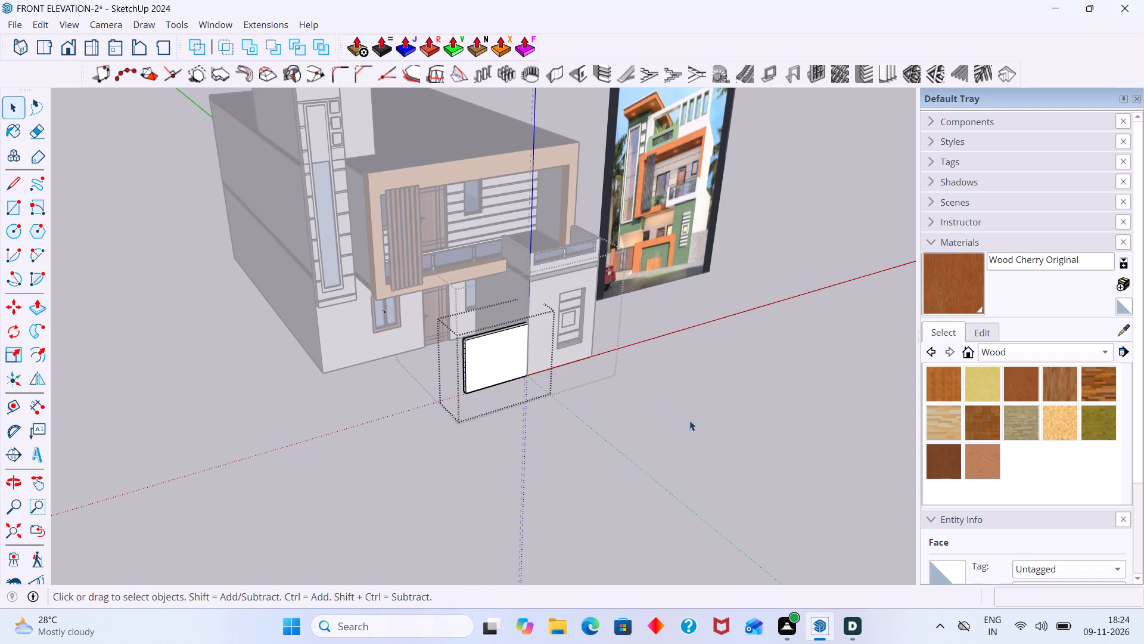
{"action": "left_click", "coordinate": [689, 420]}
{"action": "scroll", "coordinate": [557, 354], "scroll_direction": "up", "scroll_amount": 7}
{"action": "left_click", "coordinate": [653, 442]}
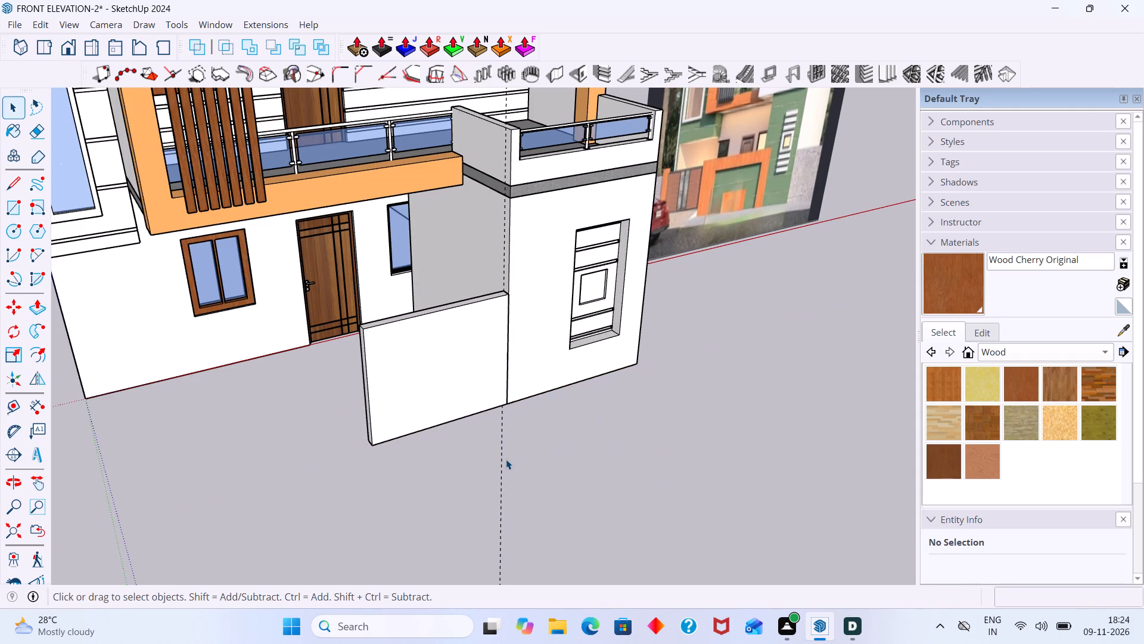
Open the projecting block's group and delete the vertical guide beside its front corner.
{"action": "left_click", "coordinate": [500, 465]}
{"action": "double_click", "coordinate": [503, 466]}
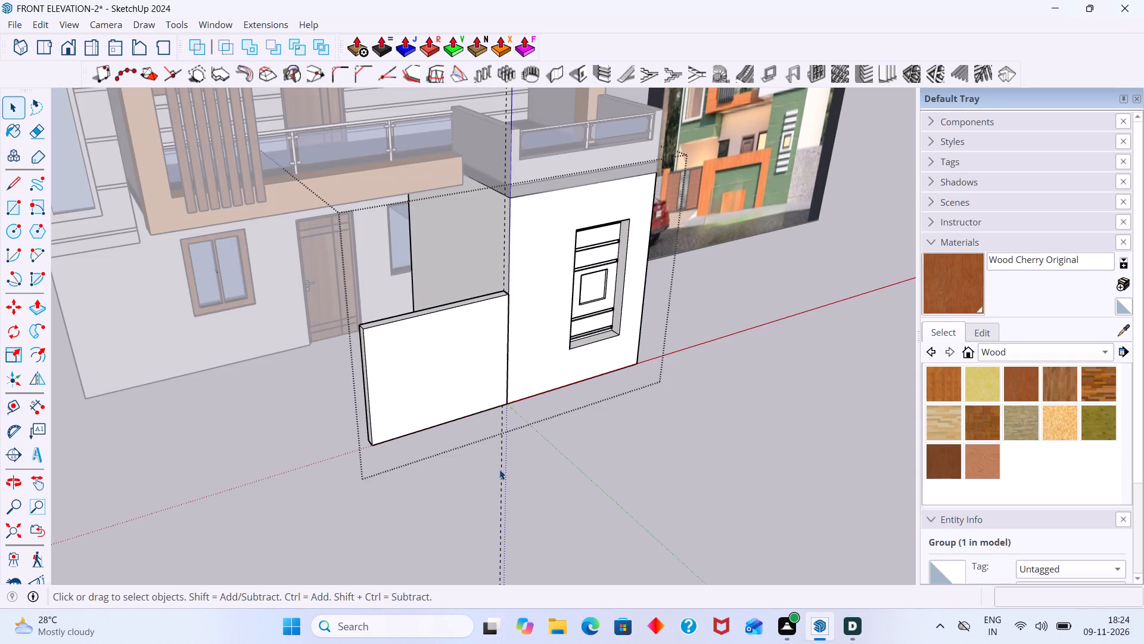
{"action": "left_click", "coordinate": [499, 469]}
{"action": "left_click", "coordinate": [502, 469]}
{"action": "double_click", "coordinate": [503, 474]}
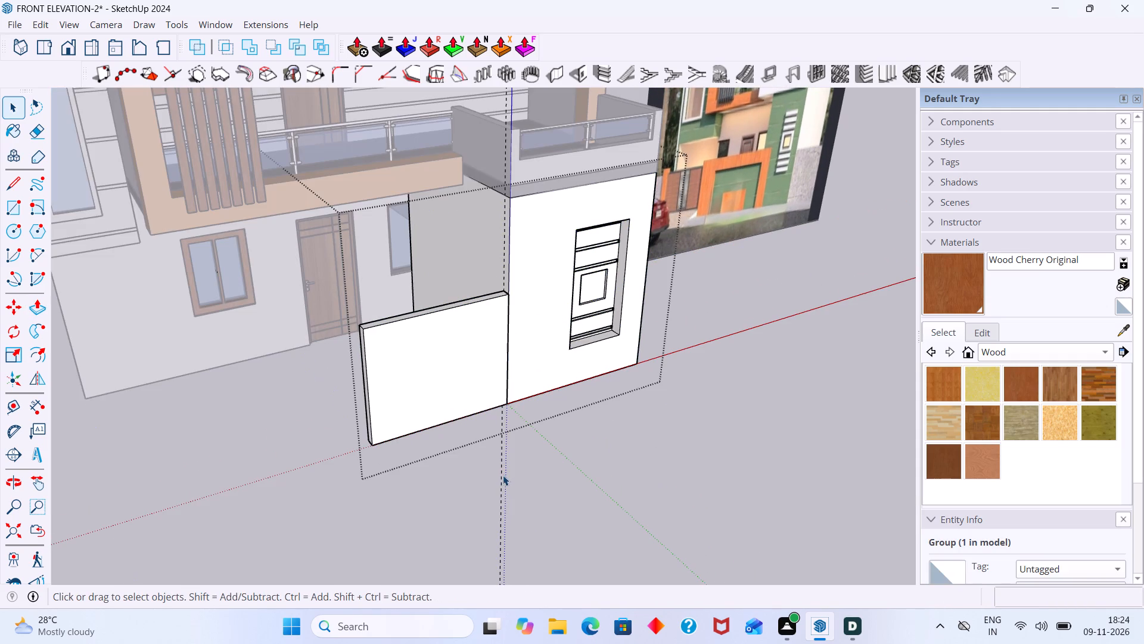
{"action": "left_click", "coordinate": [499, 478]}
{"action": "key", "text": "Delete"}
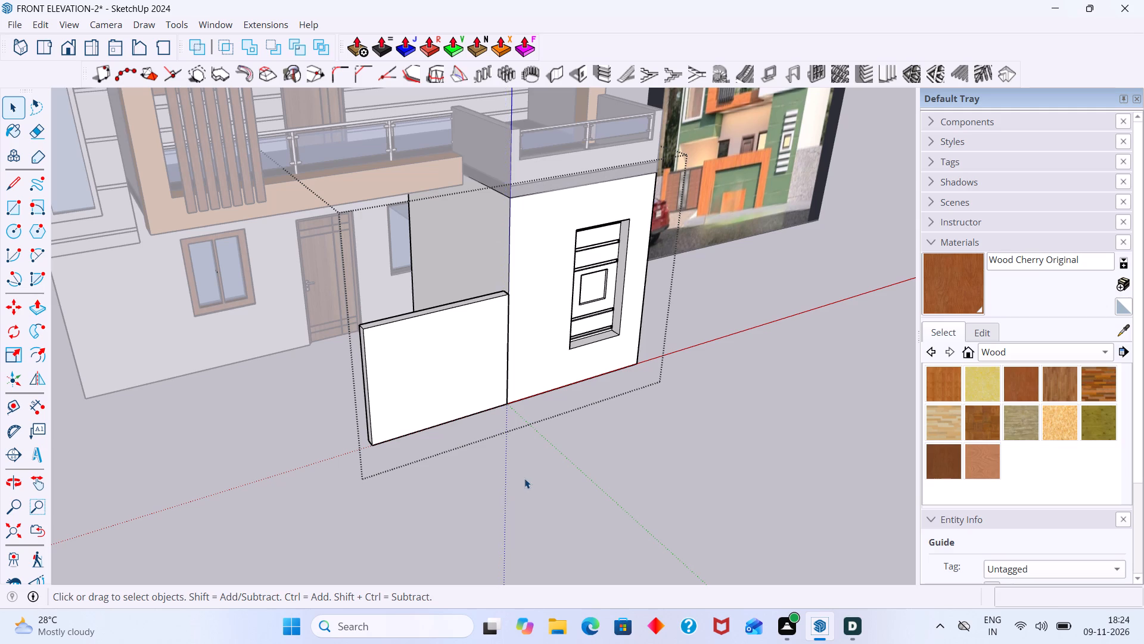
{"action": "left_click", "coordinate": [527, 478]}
Examine the joint between the low wall and the projecting block's front corner, and check it against the reference image.
{"action": "scroll", "coordinate": [524, 442], "scroll_direction": "down", "scroll_amount": 6}
{"action": "middle_click_drag", "start_coordinate": [658, 343], "coordinate": [632, 380]}
{"action": "scroll", "coordinate": [526, 361], "scroll_direction": "up", "scroll_amount": 20}
{"action": "scroll", "coordinate": [526, 361], "scroll_direction": "up", "scroll_amount": 2}
{"action": "middle_click_drag", "start_coordinate": [531, 374], "coordinate": [672, 361]}
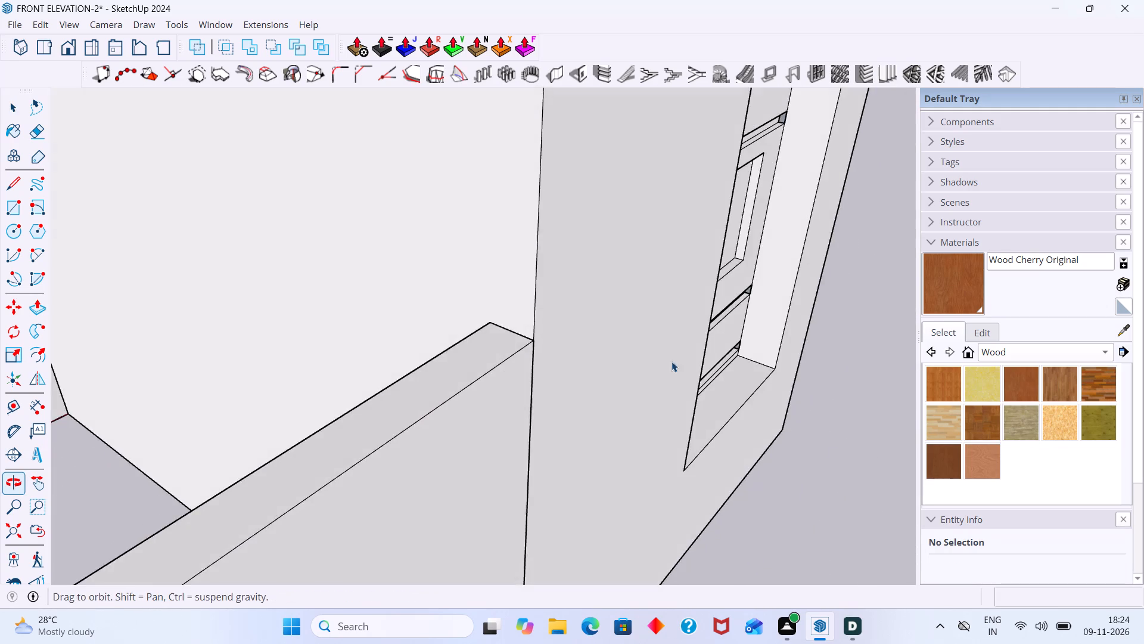
{"action": "middle_click_drag", "start_coordinate": [672, 361], "coordinate": [676, 361]}
{"action": "scroll", "coordinate": [589, 361], "scroll_direction": "up", "scroll_amount": 12}
{"action": "scroll", "coordinate": [491, 344], "scroll_direction": "down", "scroll_amount": 4}
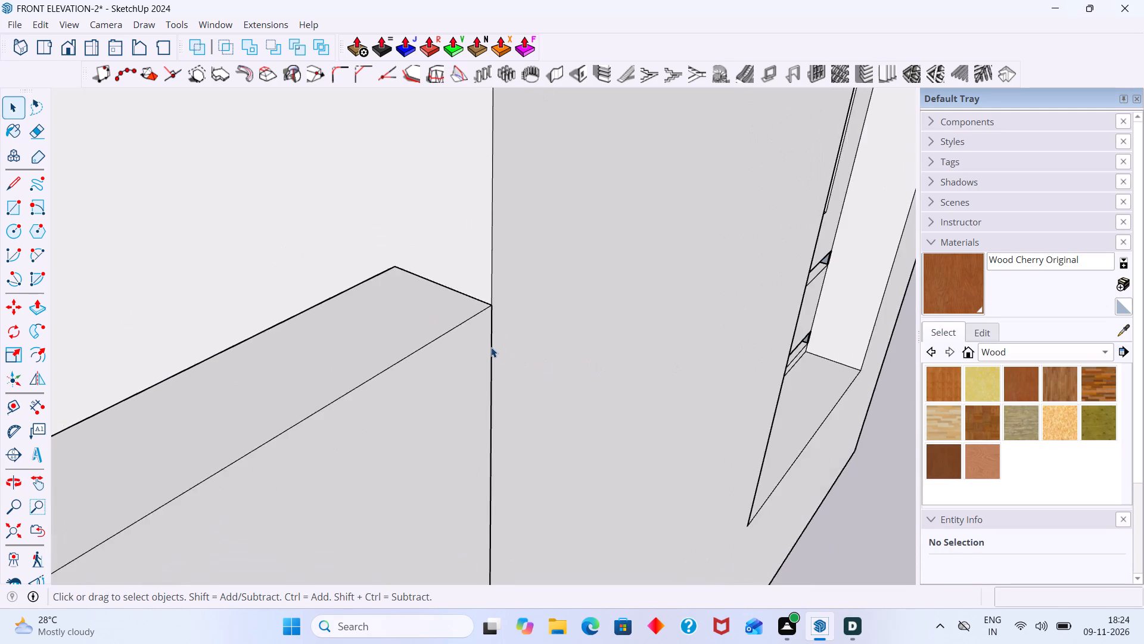
{"action": "scroll", "coordinate": [491, 347], "scroll_direction": "down", "scroll_amount": 20}
{"action": "scroll", "coordinate": [491, 347], "scroll_direction": "down", "scroll_amount": 16}
{"action": "middle_click_drag", "start_coordinate": [711, 322], "coordinate": [677, 316]}
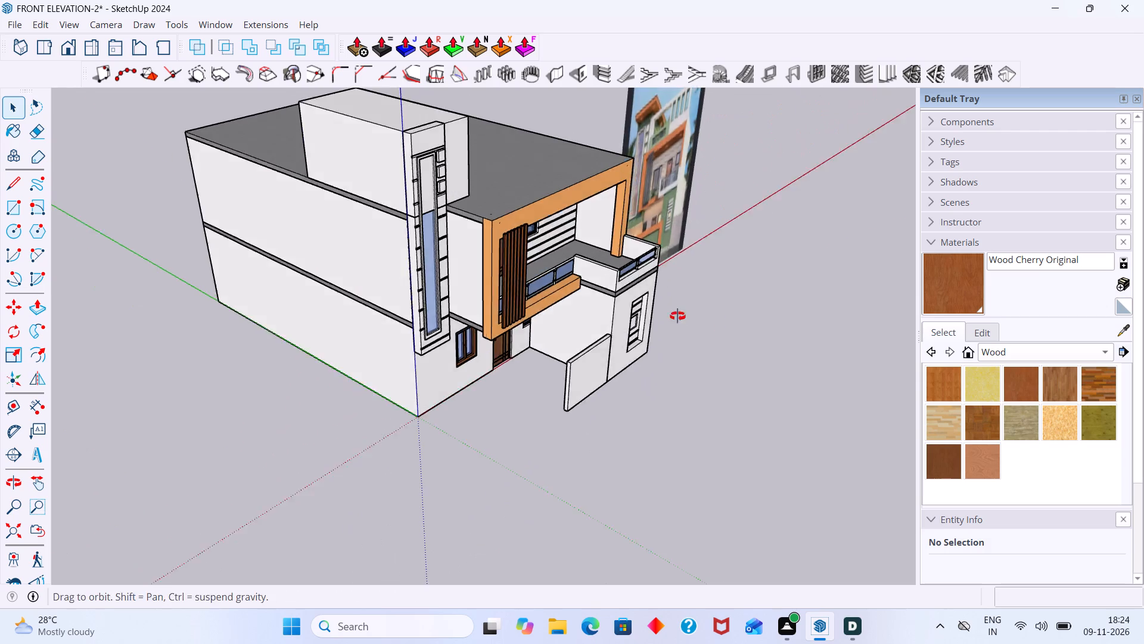
{"action": "middle_click_drag", "start_coordinate": [677, 316], "coordinate": [626, 316]}
{"action": "scroll", "coordinate": [766, 281], "scroll_direction": "up", "scroll_amount": 11}
{"action": "scroll", "coordinate": [702, 260], "scroll_direction": "up", "scroll_amount": 1}
{"action": "scroll", "coordinate": [697, 262], "scroll_direction": "down", "scroll_amount": 7}
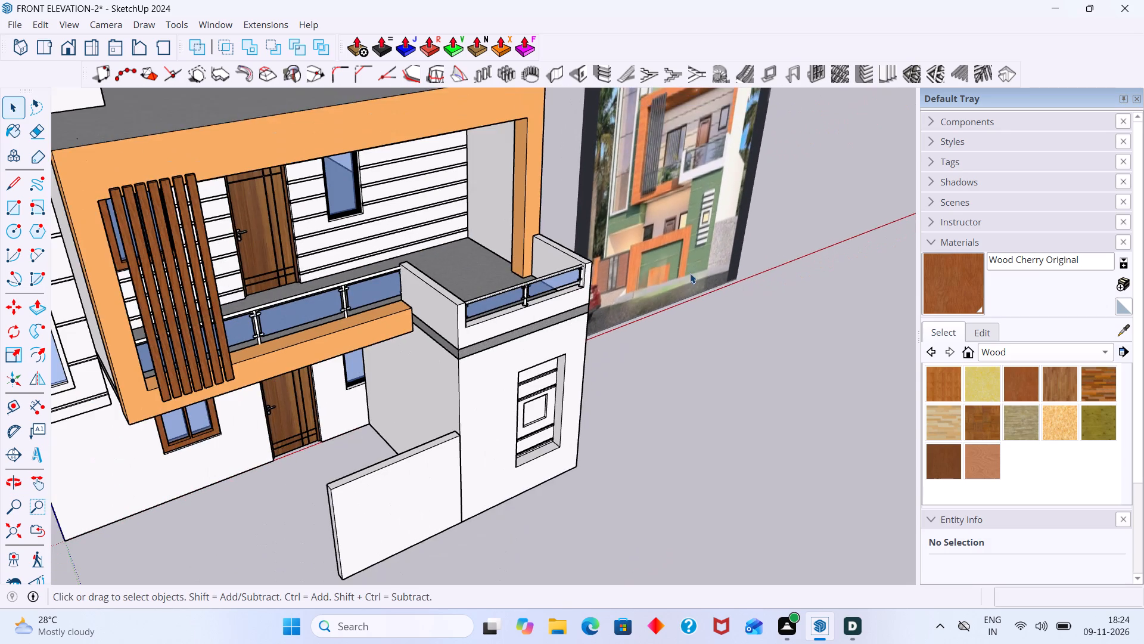
{"action": "middle_click_drag", "start_coordinate": [679, 292], "coordinate": [601, 324]}
{"action": "scroll", "coordinate": [483, 395], "scroll_direction": "up", "scroll_amount": 7}
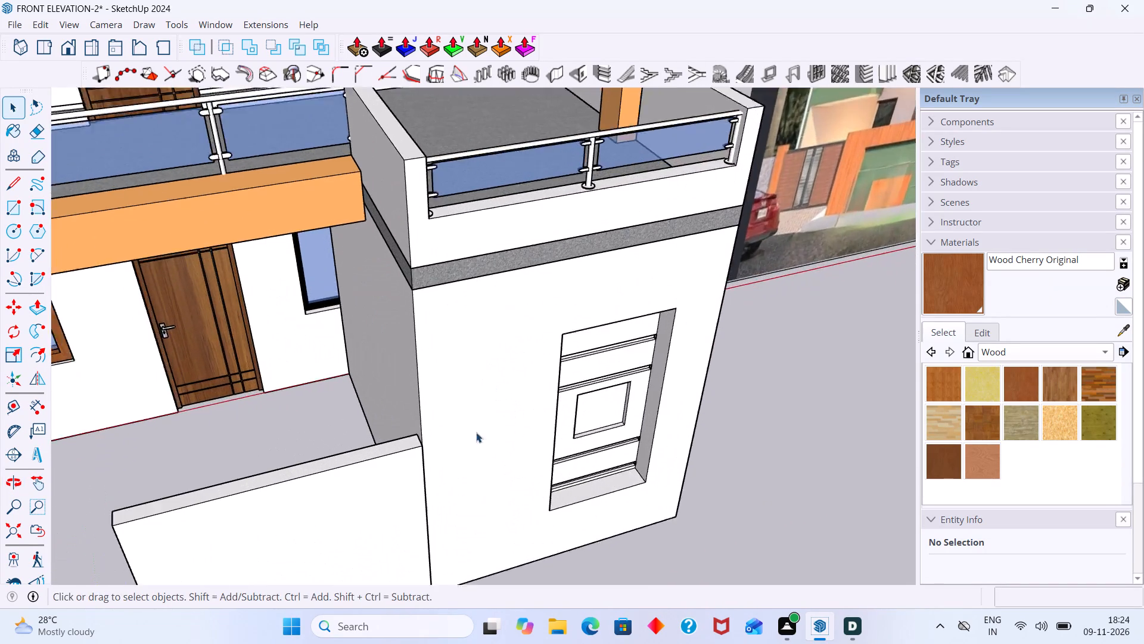
{"action": "scroll", "coordinate": [476, 432], "scroll_direction": "up", "scroll_amount": 5}
{"action": "middle_click_drag", "start_coordinate": [406, 444], "coordinate": [533, 427]}
{"action": "scroll", "coordinate": [560, 426], "scroll_direction": "down", "scroll_amount": 12}
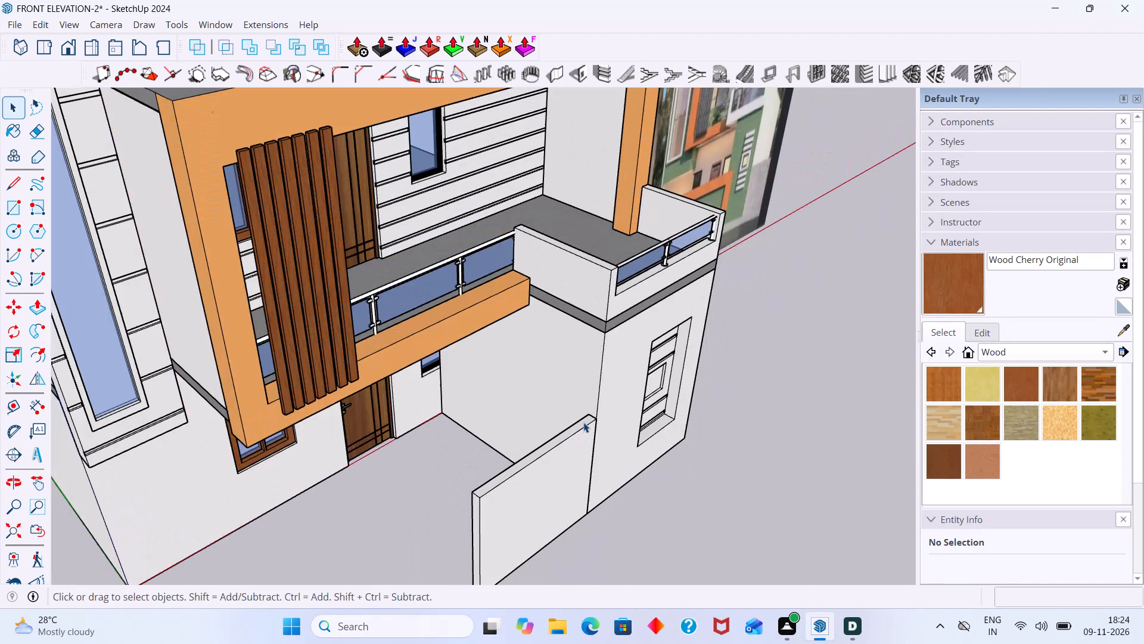
Undo the guide deletion, the wall extrusion and the grouping, back to the plain rectangle on the block's side face.
{"action": "key", "text": "ctrl+z"}
{"action": "key", "text": "ctrl+z"}
{"action": "key", "text": "ctrl+z"}
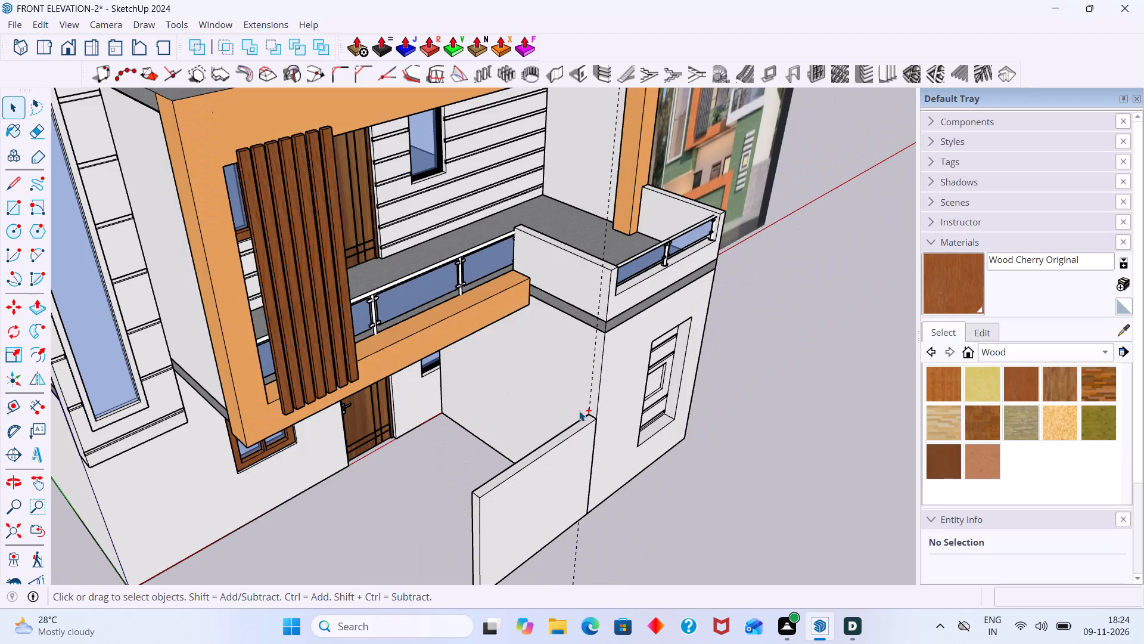
{"action": "key", "text": "ctrl+z"}
{"action": "key", "text": "ctrl+z"}
{"action": "key", "text": "ctrl+z"}
{"action": "key", "text": "ctrl+z"}
{"action": "key", "text": "ctrl+z"}
{"action": "key", "text": "ctrl+z"}
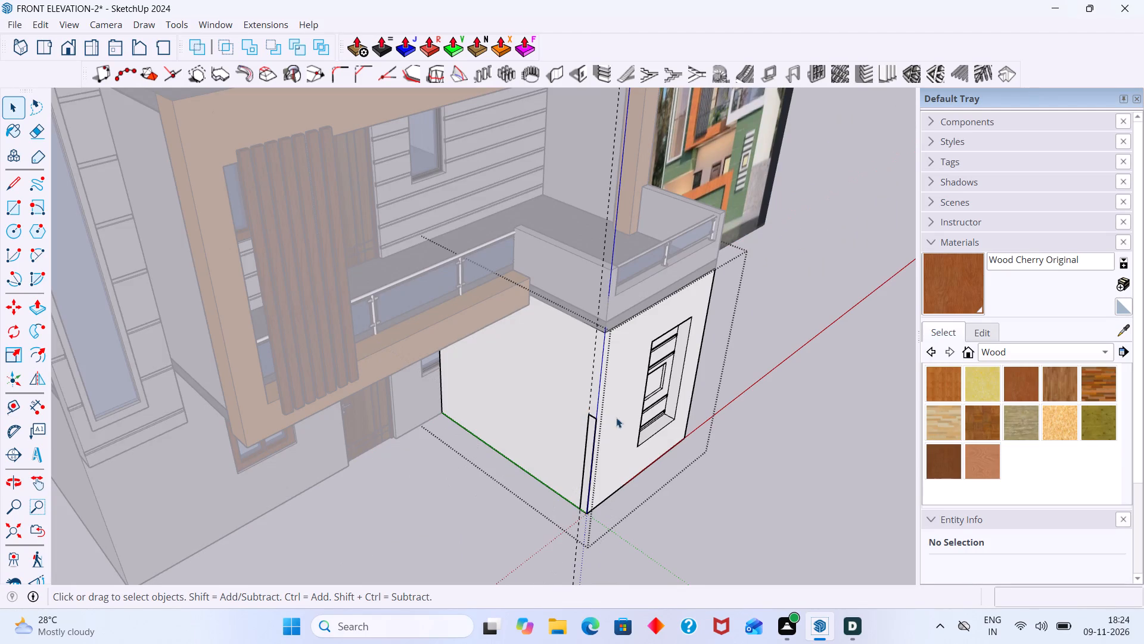
{"action": "left_click", "coordinate": [719, 478]}
{"action": "middle_click_drag", "start_coordinate": [592, 479], "coordinate": [732, 466]}
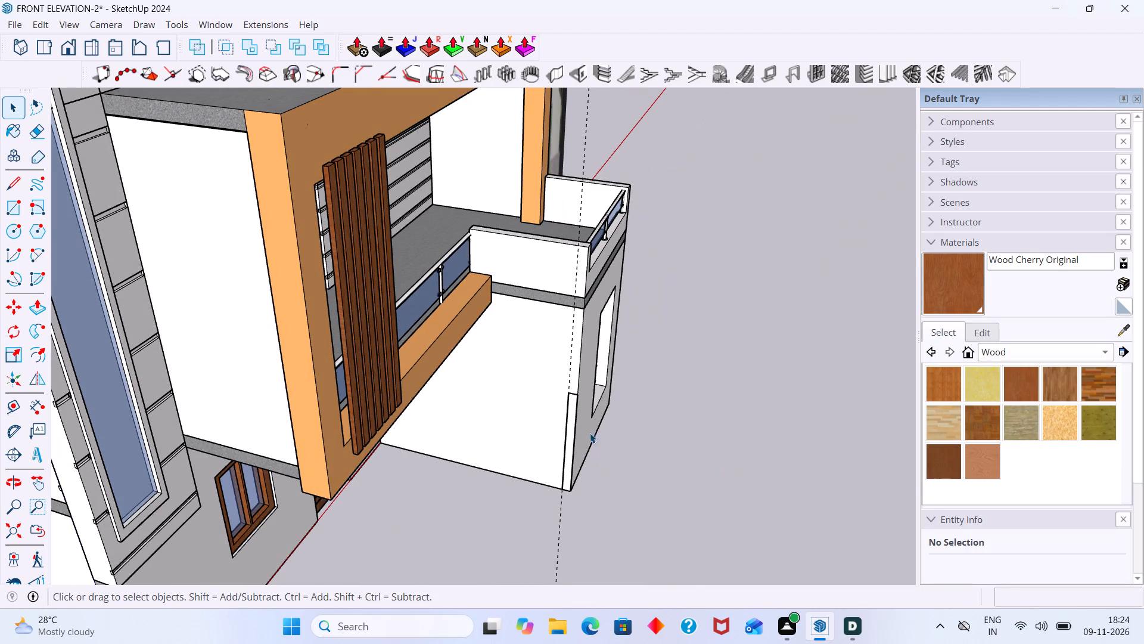
{"action": "scroll", "coordinate": [580, 422], "scroll_direction": "up", "scroll_amount": 9}
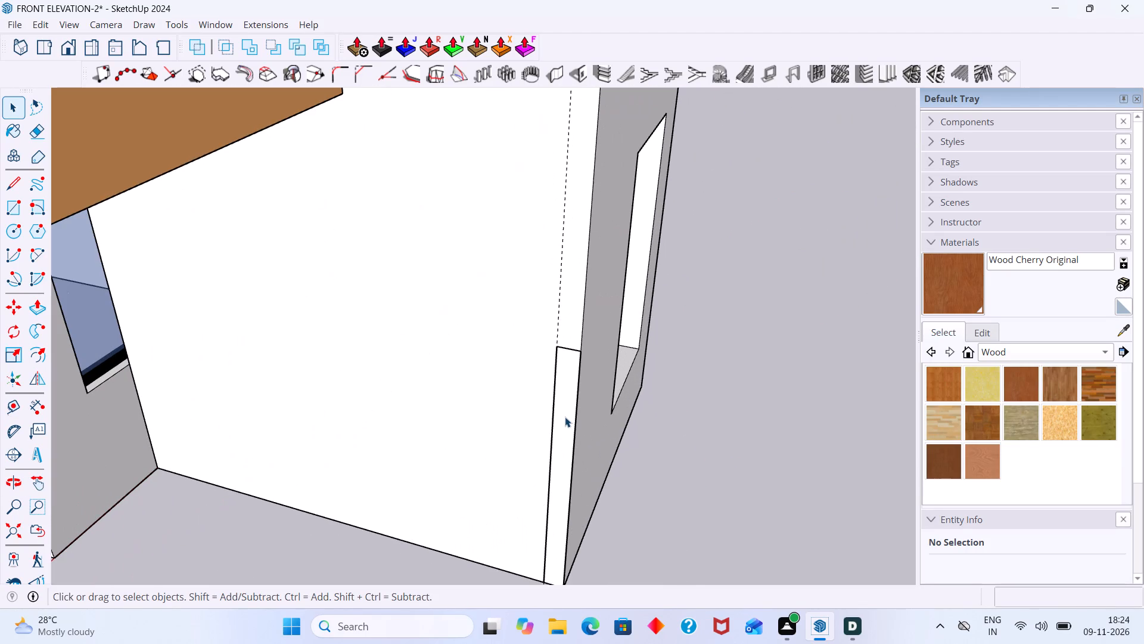
{"action": "key", "text": "ctrl+z"}
{"action": "key", "text": "ctrl+z"}
Push/Pull the ungrouped 5" wide rectangle about 2' 9" outward from the block's side face.
{"action": "left_click", "coordinate": [570, 408]}
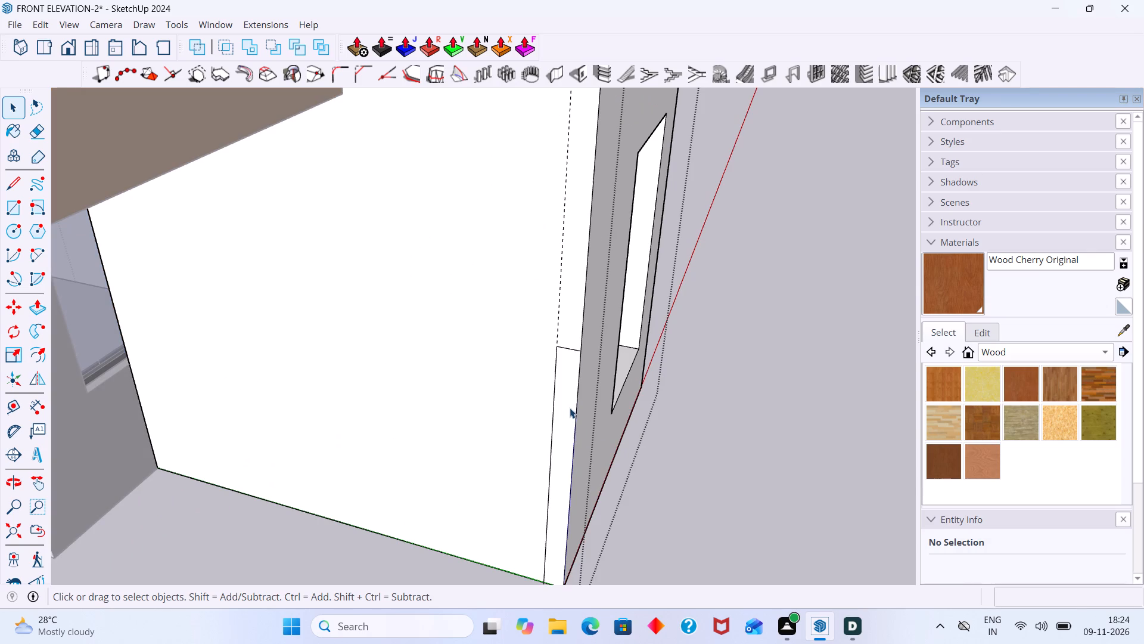
{"action": "key", "text": "p"}
{"action": "left_click", "coordinate": [570, 408]}
{"action": "scroll", "coordinate": [521, 431], "scroll_direction": "down", "scroll_amount": 3}
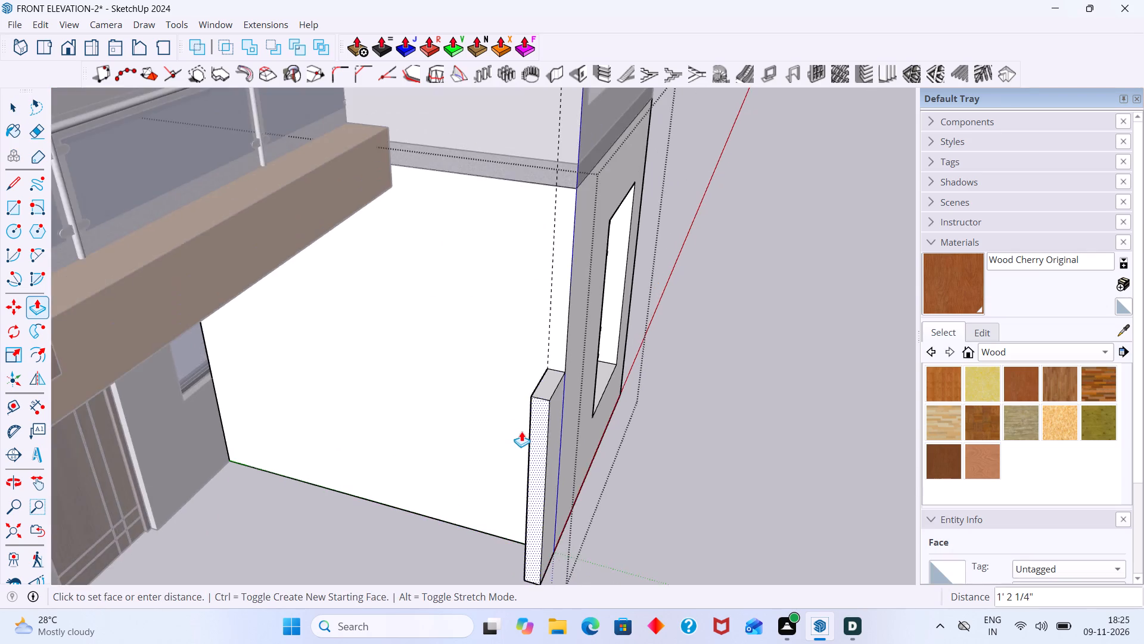
{"action": "middle_click_drag", "start_coordinate": [521, 431], "coordinate": [259, 420]}
{"action": "scroll", "coordinate": [274, 414], "scroll_direction": "down", "scroll_amount": 7}
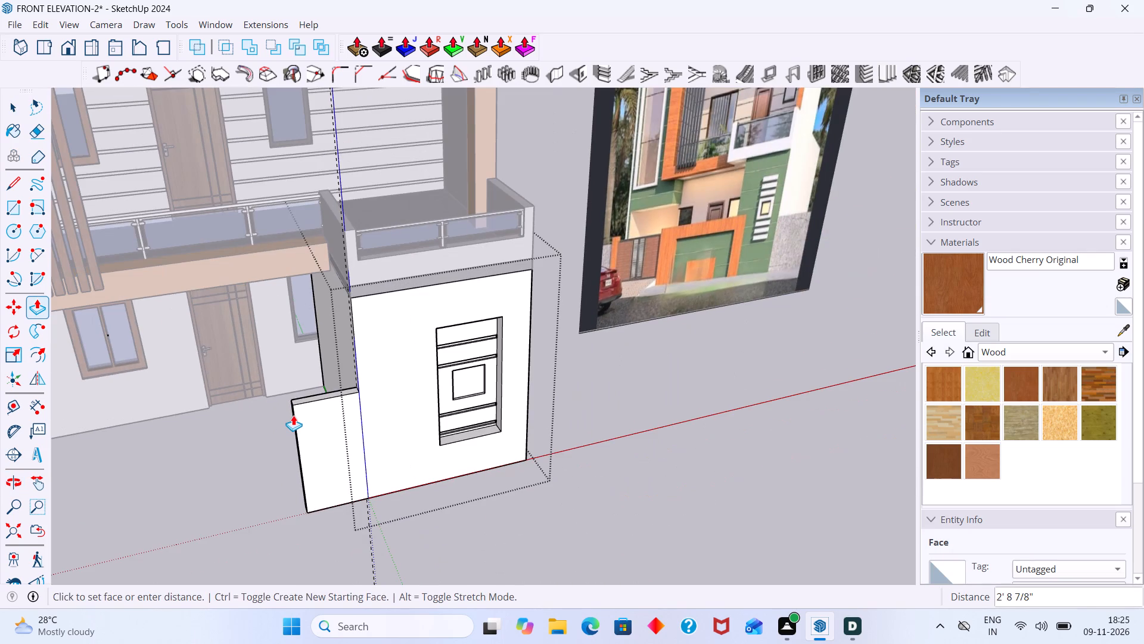
{"action": "left_click", "coordinate": [293, 415]}
Examine the gate and boundary wall at the base of the reference image against the modelled low wall.
{"action": "scroll", "coordinate": [465, 373], "scroll_direction": "down", "scroll_amount": 9}
{"action": "scroll", "coordinate": [760, 265], "scroll_direction": "up", "scroll_amount": 10}
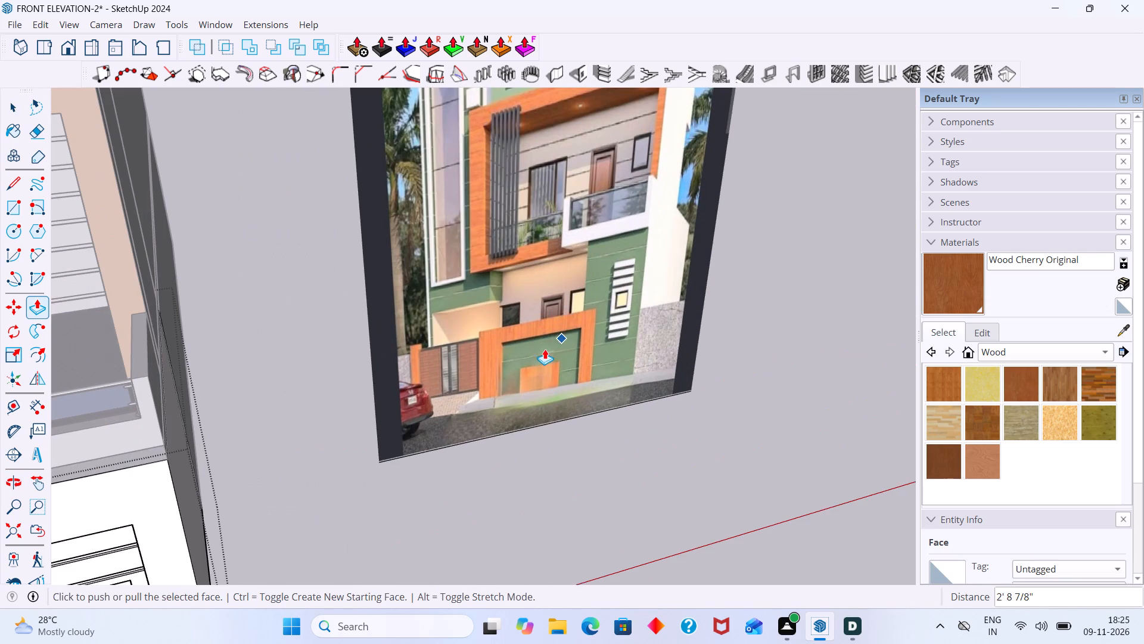
{"action": "middle_click_drag", "start_coordinate": [537, 351], "coordinate": [537, 327]}
{"action": "scroll", "coordinate": [541, 333], "scroll_direction": "up", "scroll_amount": 1}
{"action": "scroll", "coordinate": [530, 327], "scroll_direction": "down", "scroll_amount": 2}
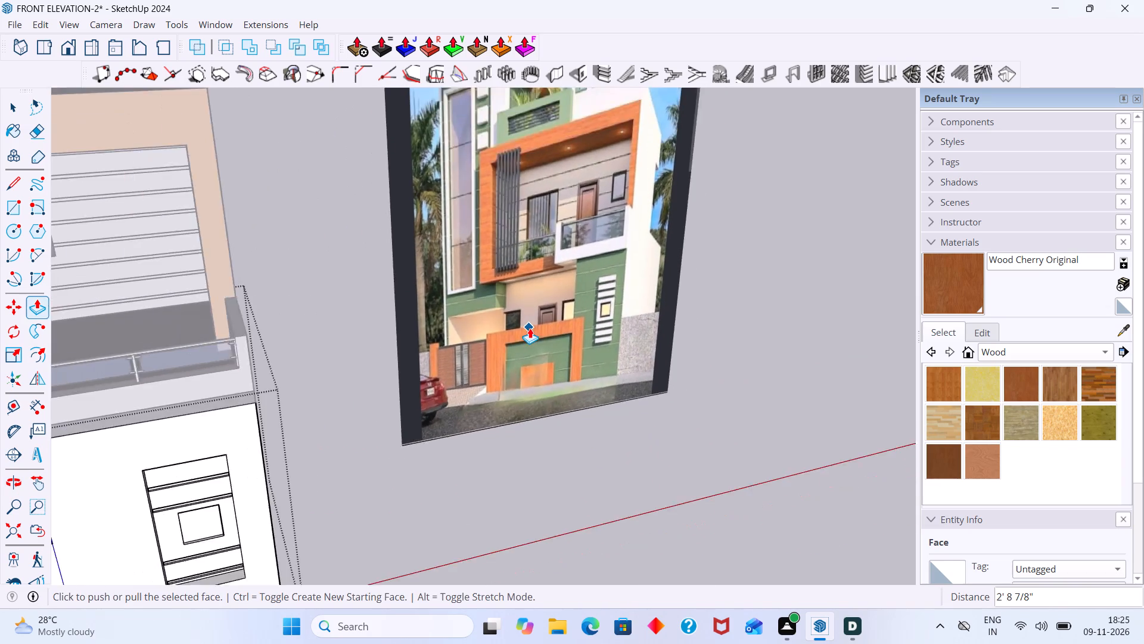
{"action": "scroll", "coordinate": [530, 328], "scroll_direction": "down", "scroll_amount": 4}
{"action": "scroll", "coordinate": [375, 404], "scroll_direction": "down", "scroll_amount": 2}
{"action": "middle_click_drag", "start_coordinate": [375, 404], "coordinate": [446, 378], "text": "shift"}
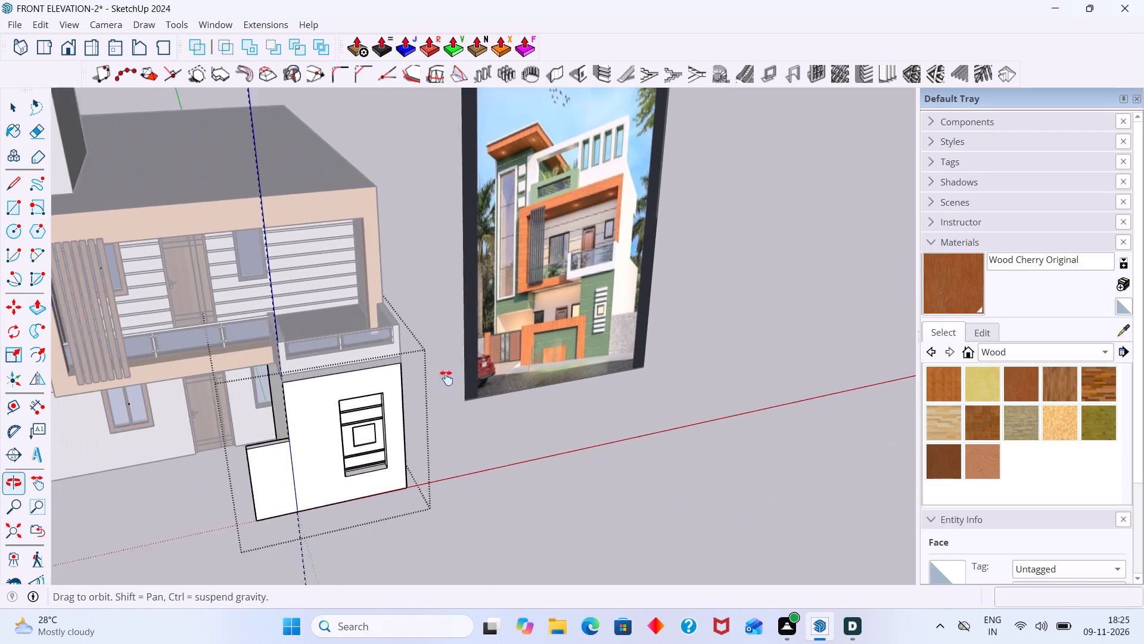
{"action": "middle_click_drag", "start_coordinate": [446, 378], "coordinate": [474, 371], "text": "shift"}
Push/Pull the low wall's end face about 9' further across the front of the house, and close the block's group.
{"action": "scroll", "coordinate": [589, 332], "scroll_direction": "up", "scroll_amount": 3}
{"action": "middle_click_drag", "start_coordinate": [497, 406], "coordinate": [583, 358], "text": "shift"}
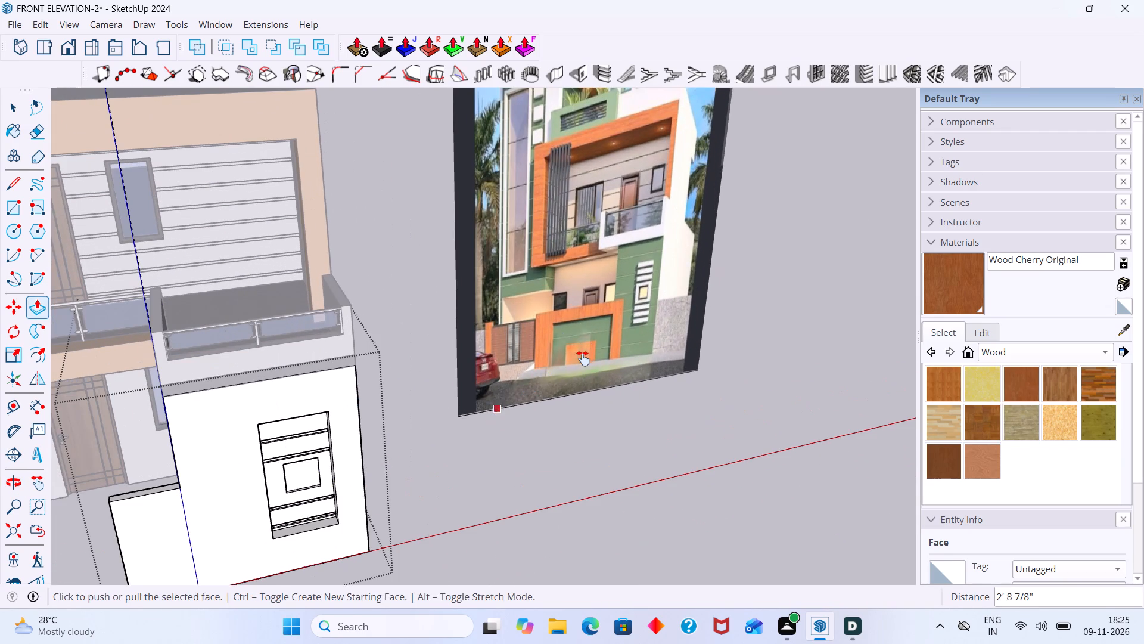
{"action": "middle_click_drag", "start_coordinate": [583, 358], "coordinate": [756, 268], "text": "shift"}
{"action": "scroll", "coordinate": [492, 364], "scroll_direction": "up", "scroll_amount": 9}
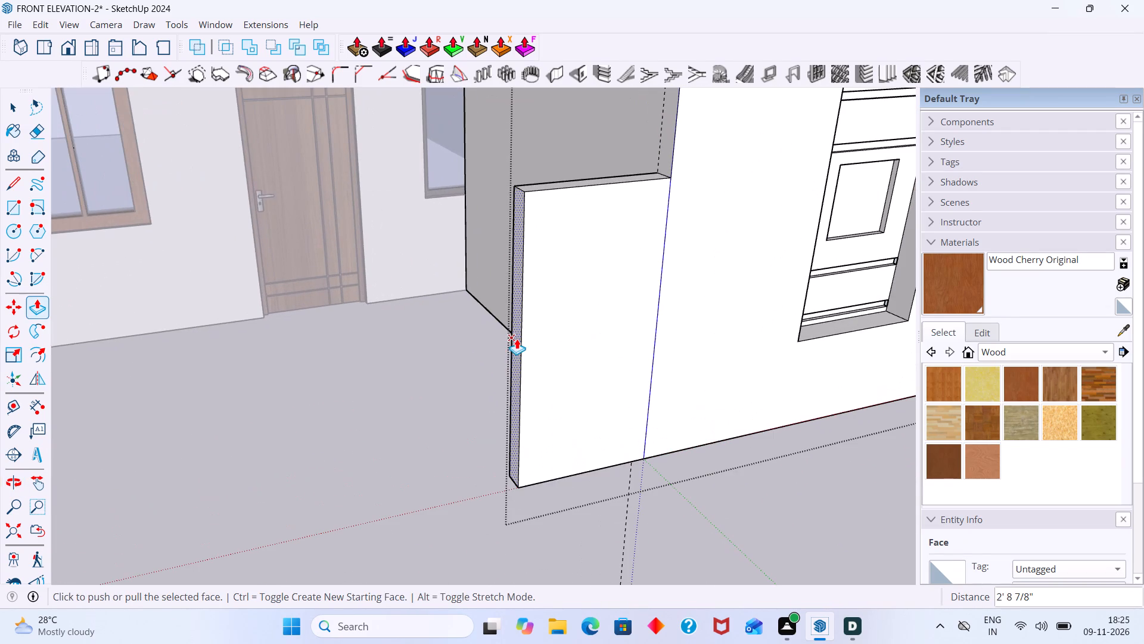
{"action": "left_click", "coordinate": [517, 338]}
{"action": "scroll", "coordinate": [276, 382], "scroll_direction": "down", "scroll_amount": 14}
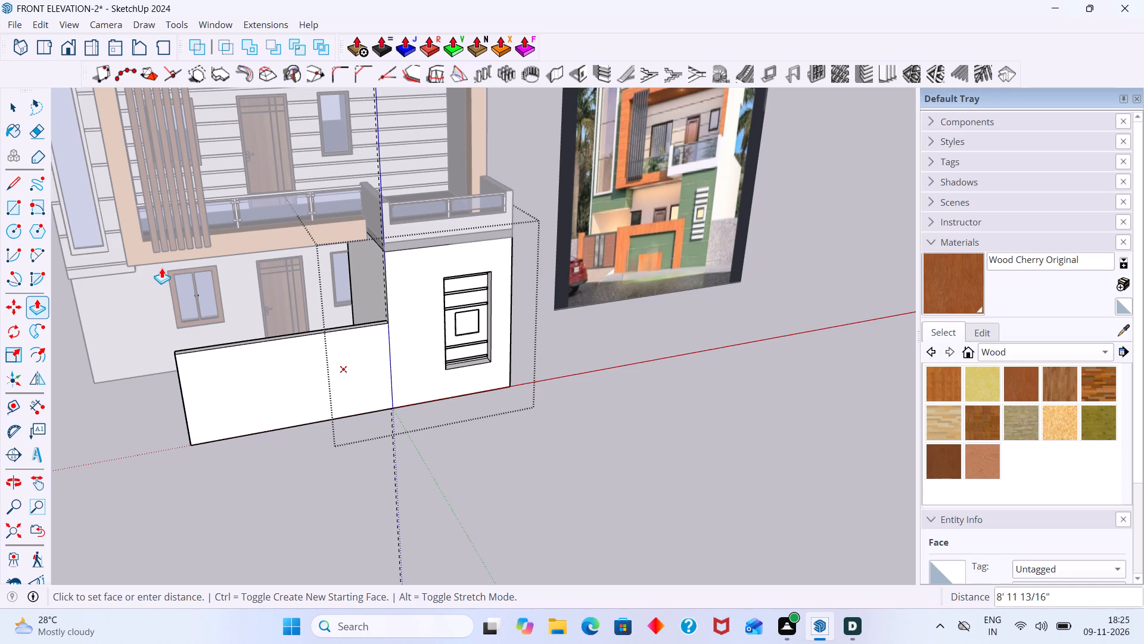
{"action": "left_click", "coordinate": [166, 267]}
{"action": "key", "text": "space"}
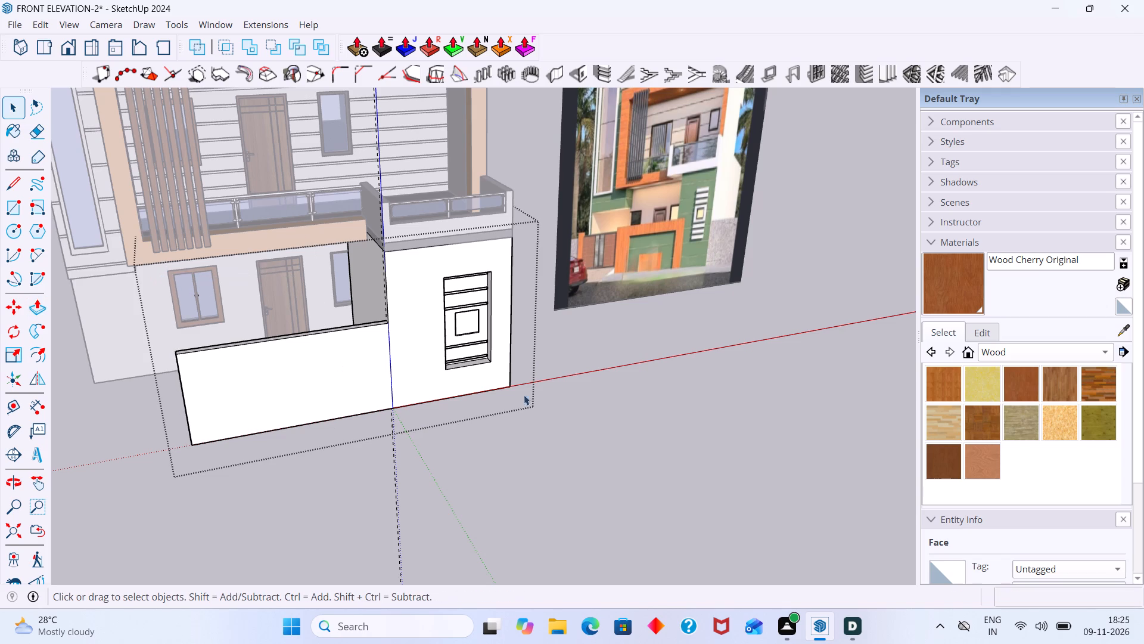
{"action": "left_click", "coordinate": [730, 453]}
Delete the vertical guide at the low wall's junction inside the projecting block's group, and close the group.
{"action": "scroll", "coordinate": [442, 349], "scroll_direction": "up", "scroll_amount": 6}
{"action": "middle_click_drag", "start_coordinate": [428, 360], "coordinate": [534, 361]}
{"action": "scroll", "coordinate": [533, 361], "scroll_direction": "up", "scroll_amount": 1}
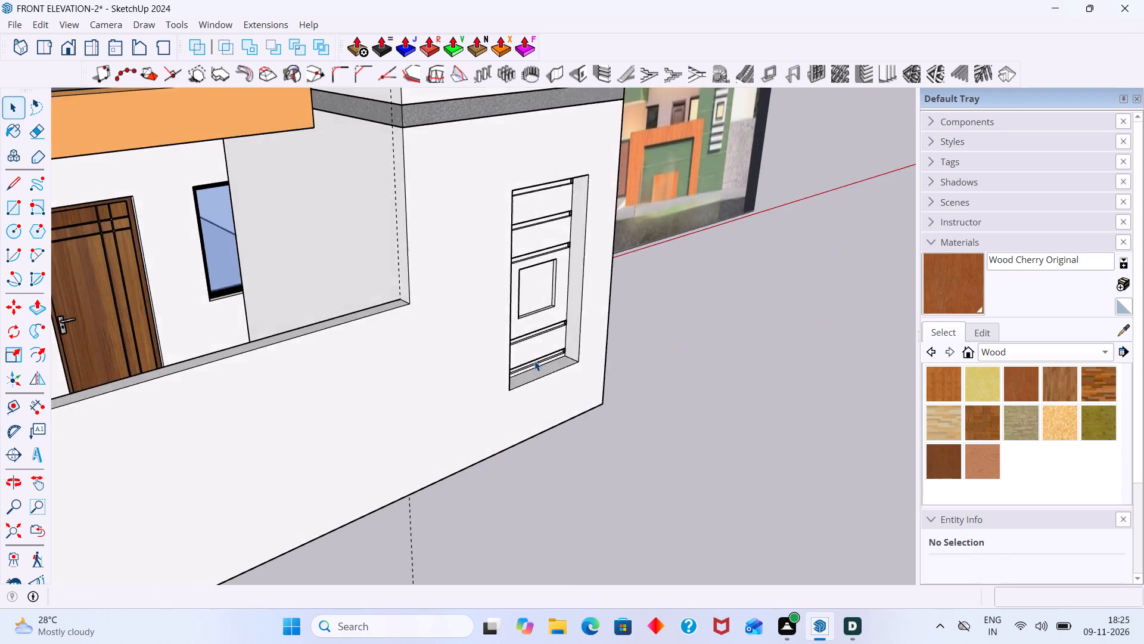
{"action": "scroll", "coordinate": [535, 363], "scroll_direction": "down", "scroll_amount": 9}
{"action": "key", "text": "e"}
{"action": "left_click_drag", "start_coordinate": [486, 467], "coordinate": [472, 476]}
{"action": "left_click", "coordinate": [472, 476]}
{"action": "key", "text": "space"}
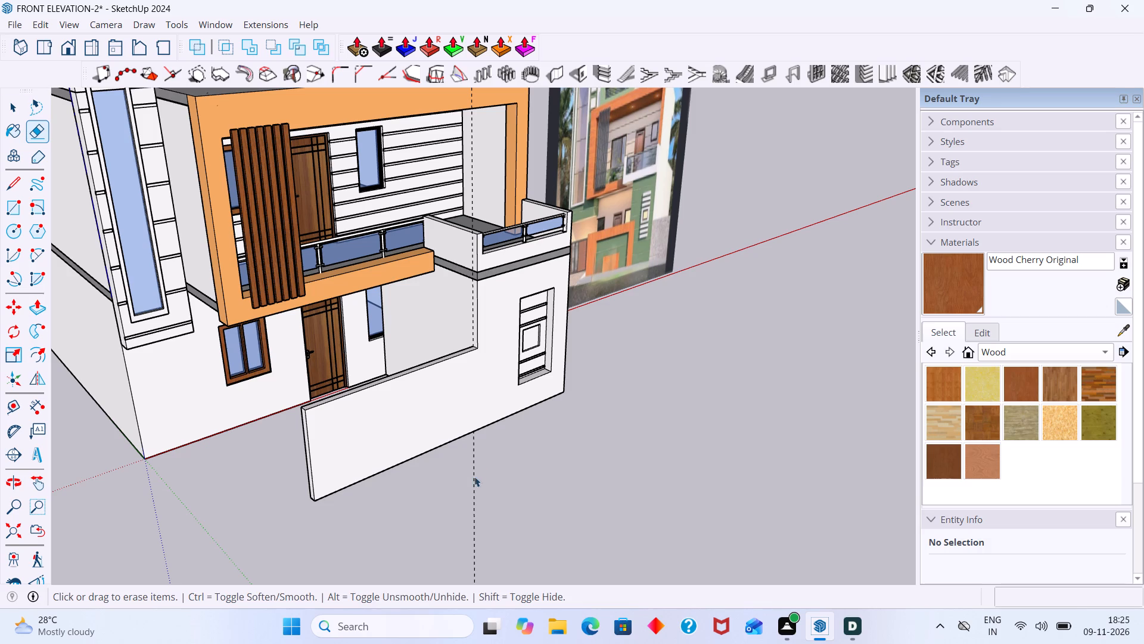
{"action": "double_click", "coordinate": [478, 479]}
{"action": "left_click", "coordinate": [461, 436]}
{"action": "double_click", "coordinate": [471, 446]}
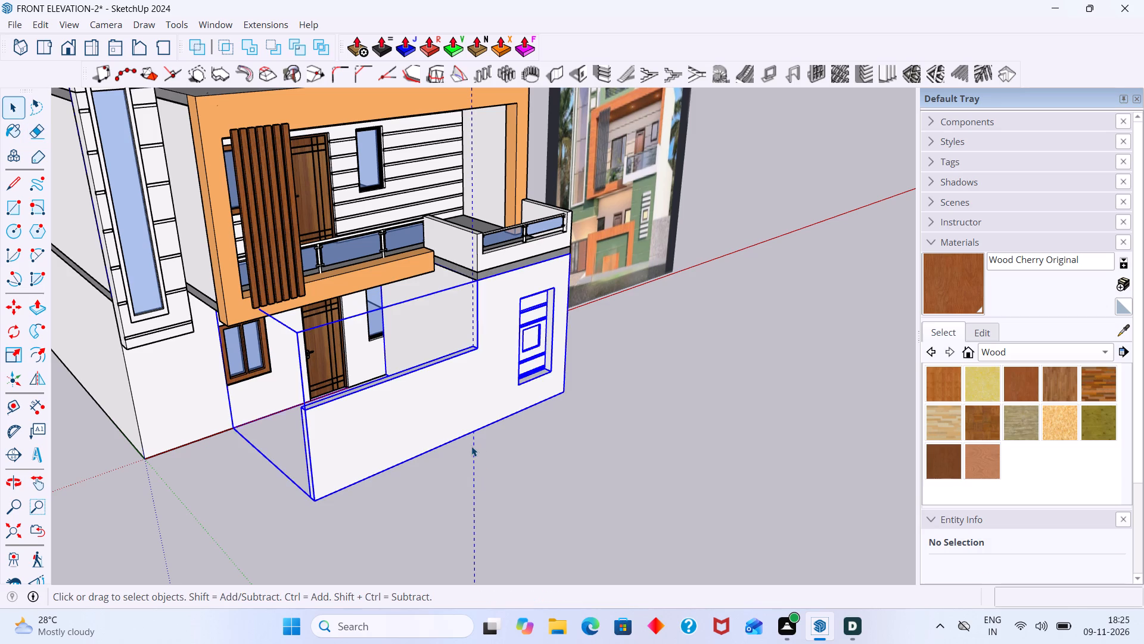
{"action": "left_click", "coordinate": [472, 452]}
{"action": "double_click", "coordinate": [474, 454]}
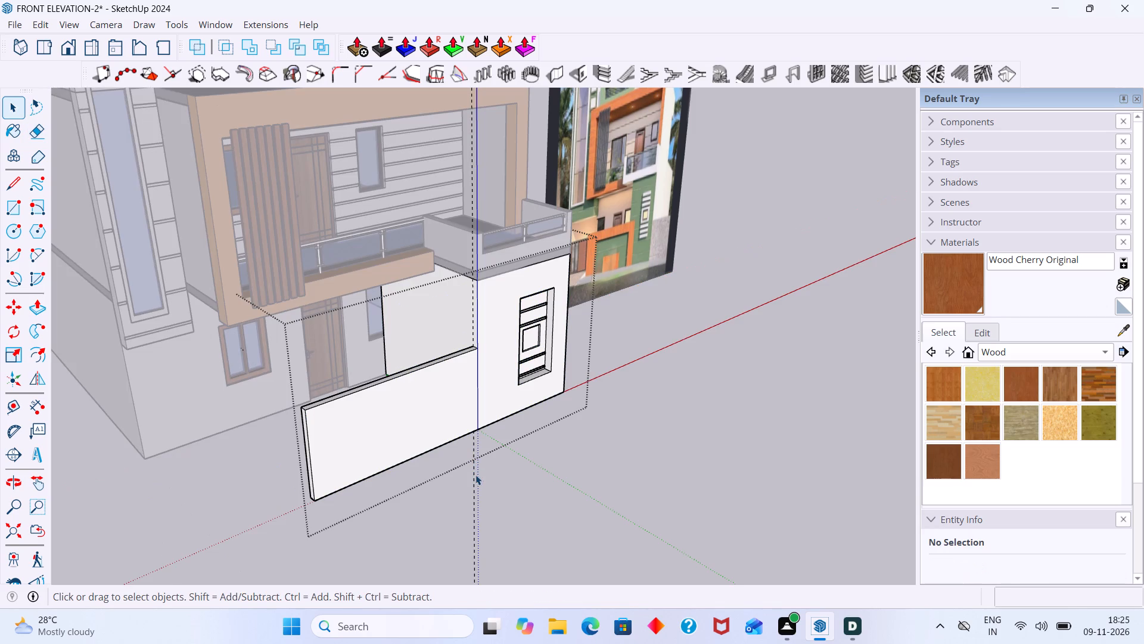
{"action": "left_click", "coordinate": [474, 484]}
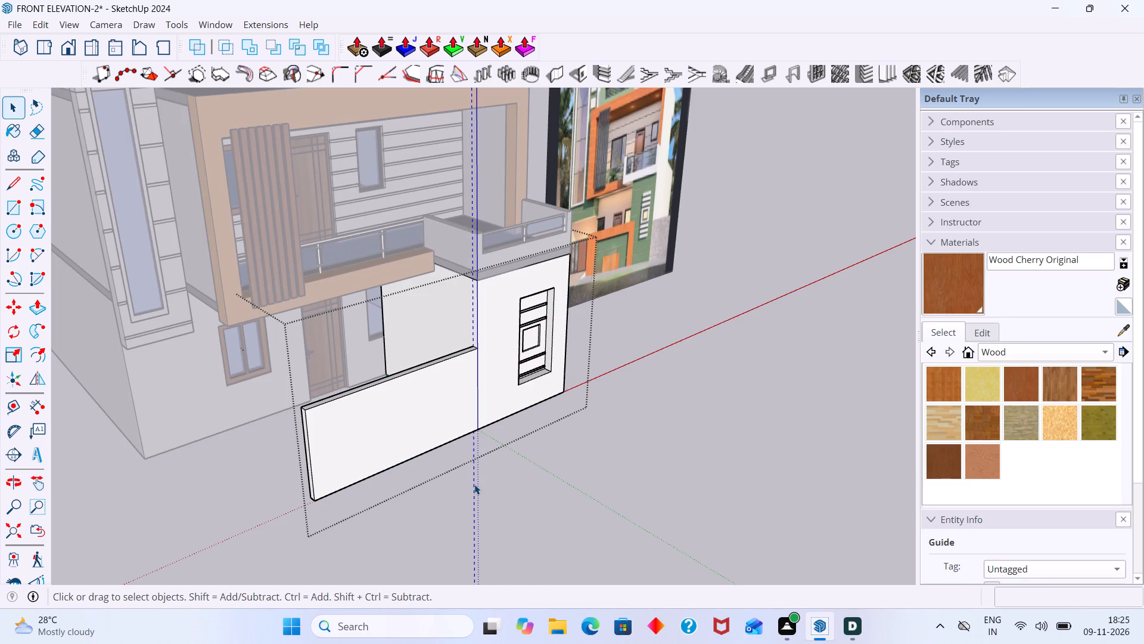
{"action": "key", "text": "Delete"}
{"action": "left_click", "coordinate": [548, 465]}
{"action": "scroll", "coordinate": [545, 452], "scroll_direction": "down", "scroll_amount": 5}
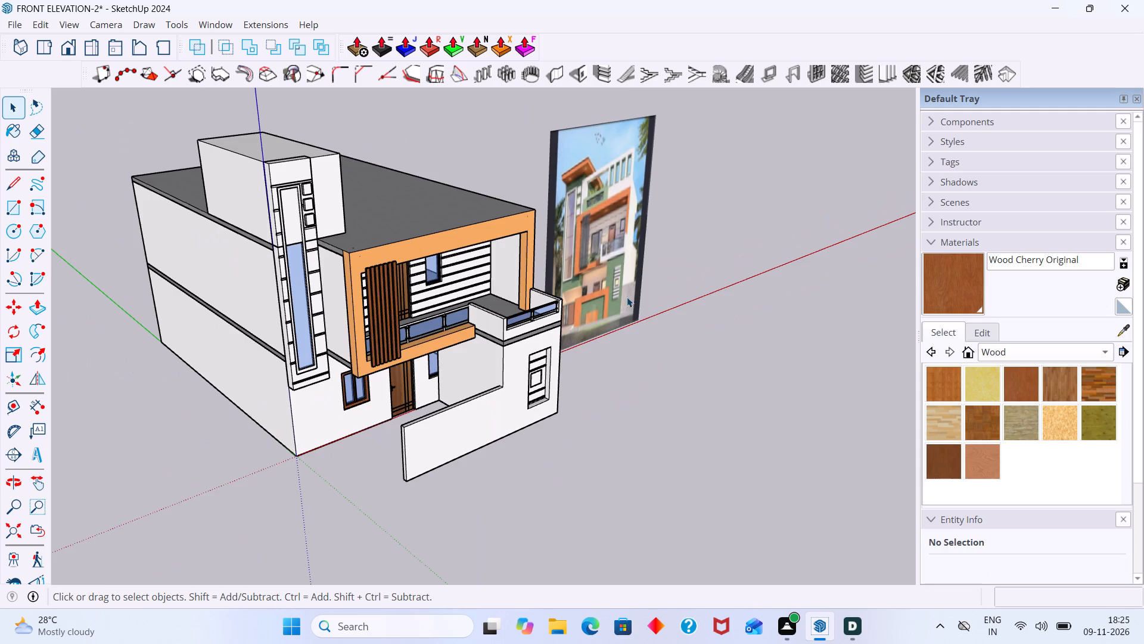
Examine the gate and boundary wall at the base of the reference image against the modelled low wall.
{"action": "scroll", "coordinate": [627, 294], "scroll_direction": "up", "scroll_amount": 12}
{"action": "scroll", "coordinate": [589, 320], "scroll_direction": "down", "scroll_amount": 5}
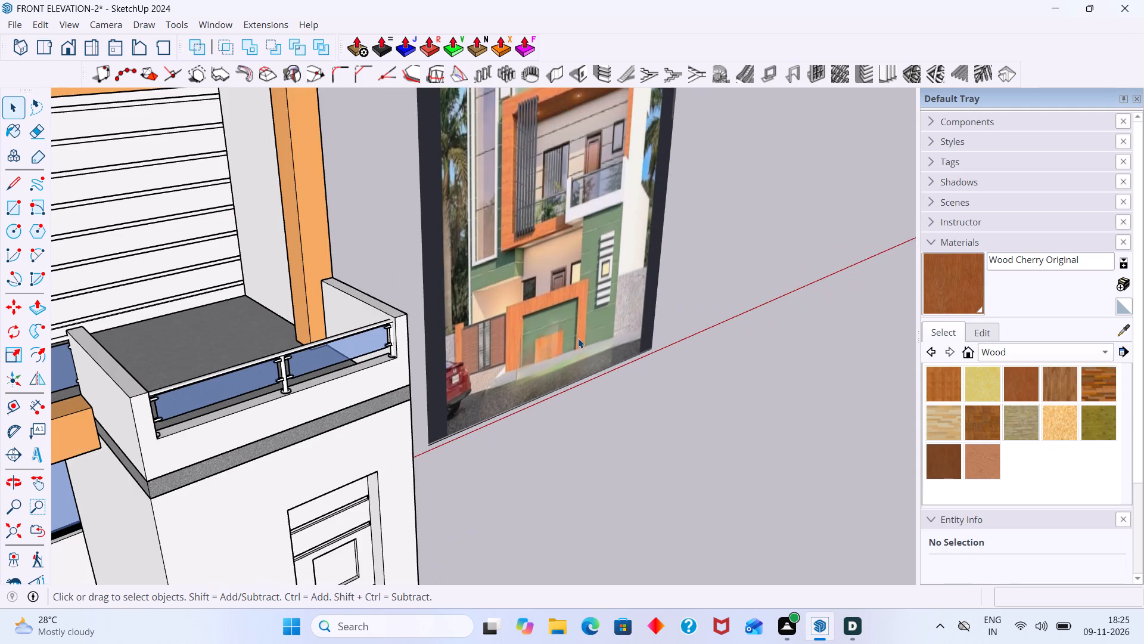
{"action": "middle_click", "coordinate": [578, 338]}
{"action": "scroll", "coordinate": [566, 355], "scroll_direction": "down", "scroll_amount": 3}
{"action": "middle_click_drag", "start_coordinate": [530, 385], "coordinate": [484, 394]}
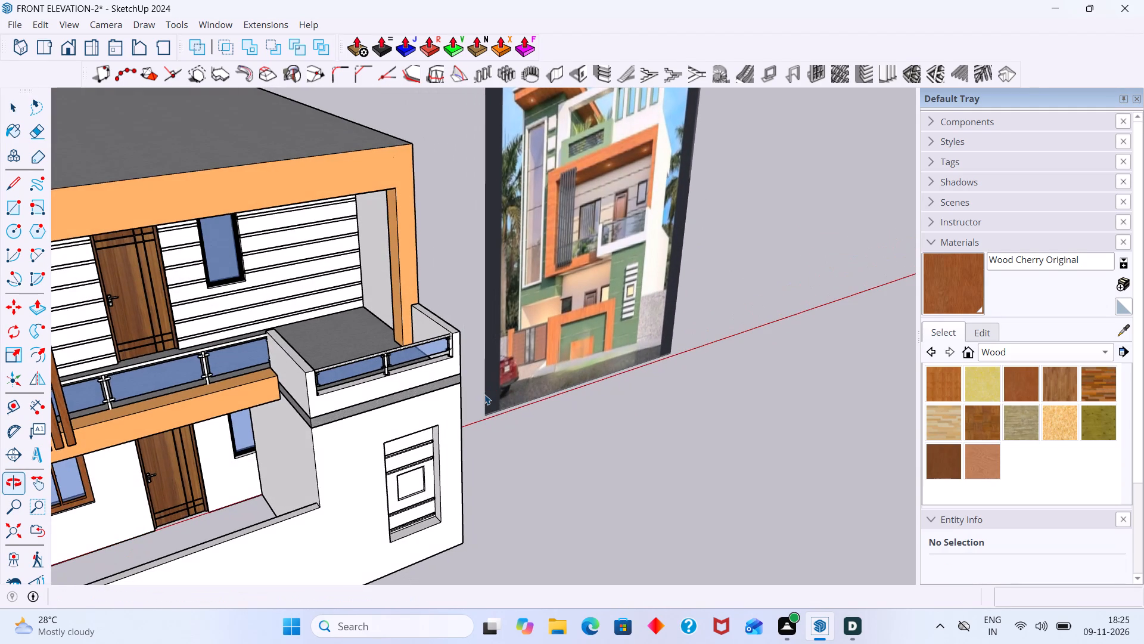
{"action": "middle_click_drag", "start_coordinate": [483, 395], "coordinate": [538, 330], "text": "shift"}
{"action": "scroll", "coordinate": [647, 289], "scroll_direction": "up", "scroll_amount": 5}
{"action": "scroll", "coordinate": [607, 302], "scroll_direction": "down", "scroll_amount": 1}
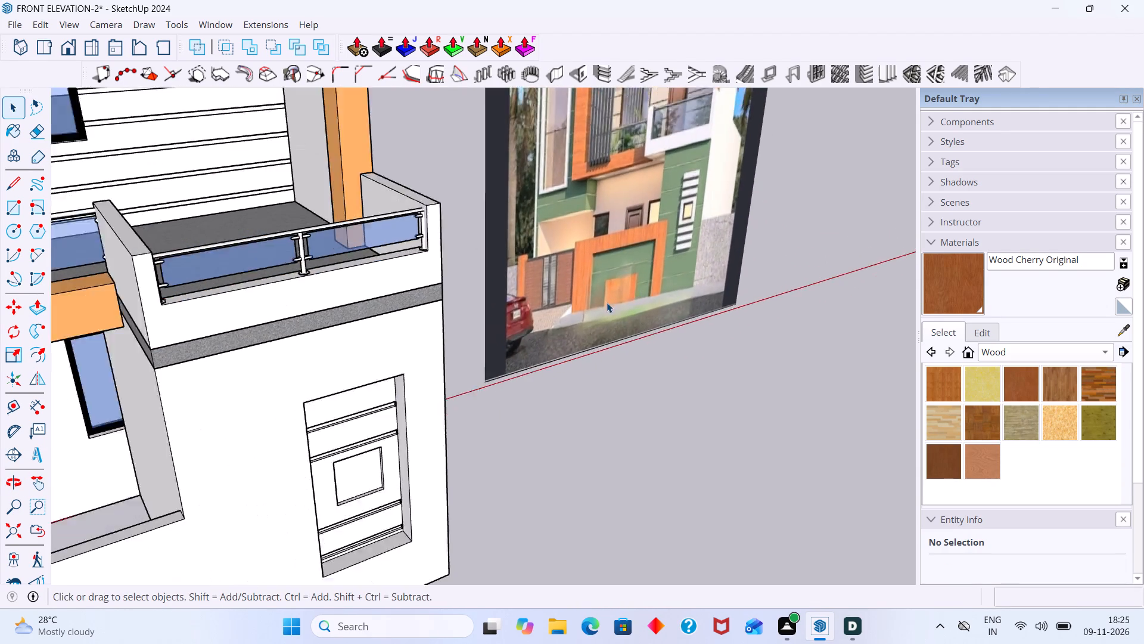
{"action": "scroll", "coordinate": [607, 302], "scroll_direction": "down", "scroll_amount": 9}
{"action": "middle_click_drag", "start_coordinate": [477, 401], "coordinate": [425, 410]}
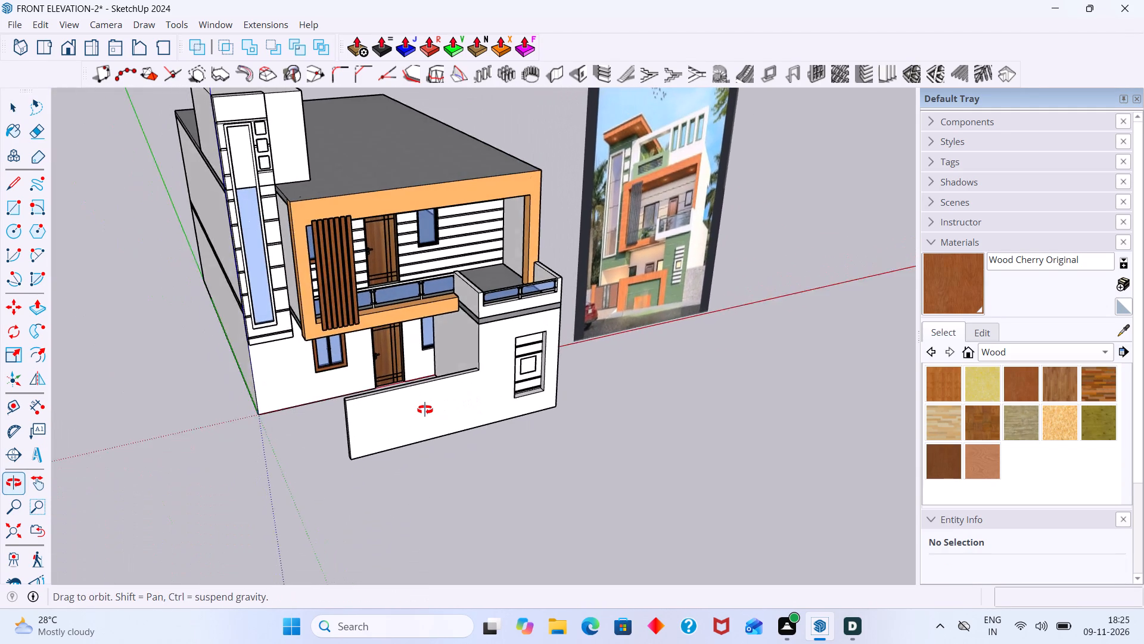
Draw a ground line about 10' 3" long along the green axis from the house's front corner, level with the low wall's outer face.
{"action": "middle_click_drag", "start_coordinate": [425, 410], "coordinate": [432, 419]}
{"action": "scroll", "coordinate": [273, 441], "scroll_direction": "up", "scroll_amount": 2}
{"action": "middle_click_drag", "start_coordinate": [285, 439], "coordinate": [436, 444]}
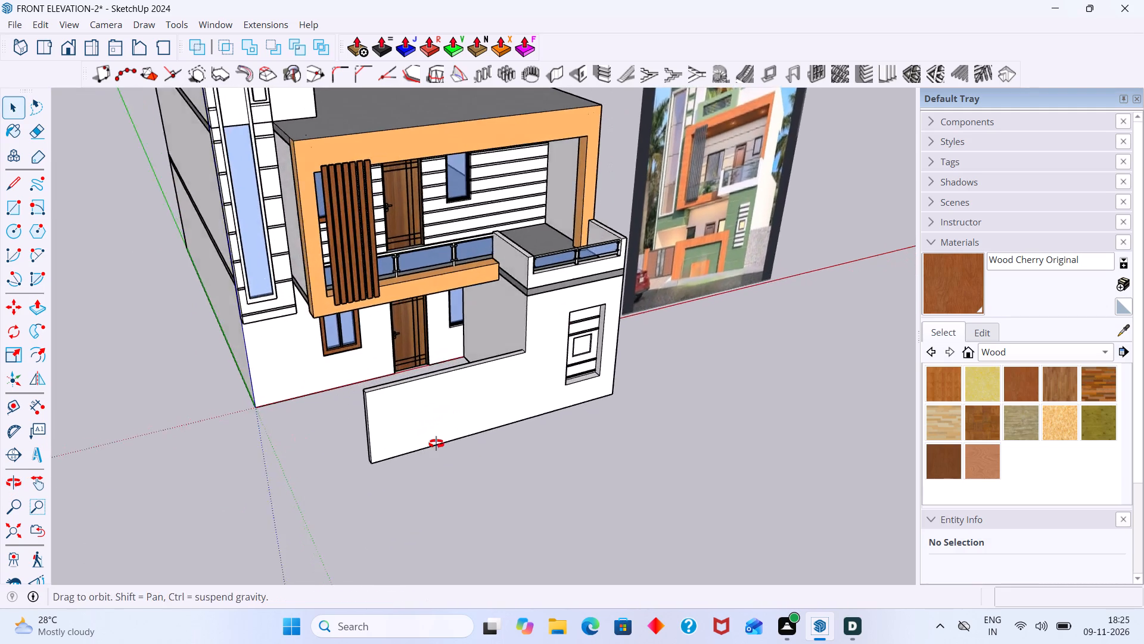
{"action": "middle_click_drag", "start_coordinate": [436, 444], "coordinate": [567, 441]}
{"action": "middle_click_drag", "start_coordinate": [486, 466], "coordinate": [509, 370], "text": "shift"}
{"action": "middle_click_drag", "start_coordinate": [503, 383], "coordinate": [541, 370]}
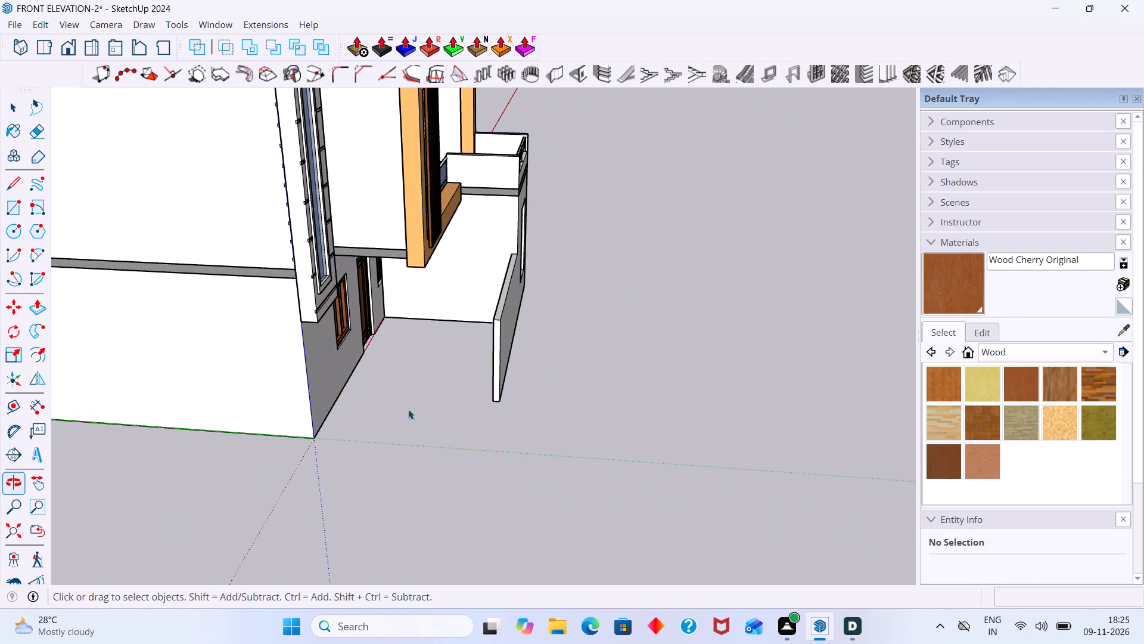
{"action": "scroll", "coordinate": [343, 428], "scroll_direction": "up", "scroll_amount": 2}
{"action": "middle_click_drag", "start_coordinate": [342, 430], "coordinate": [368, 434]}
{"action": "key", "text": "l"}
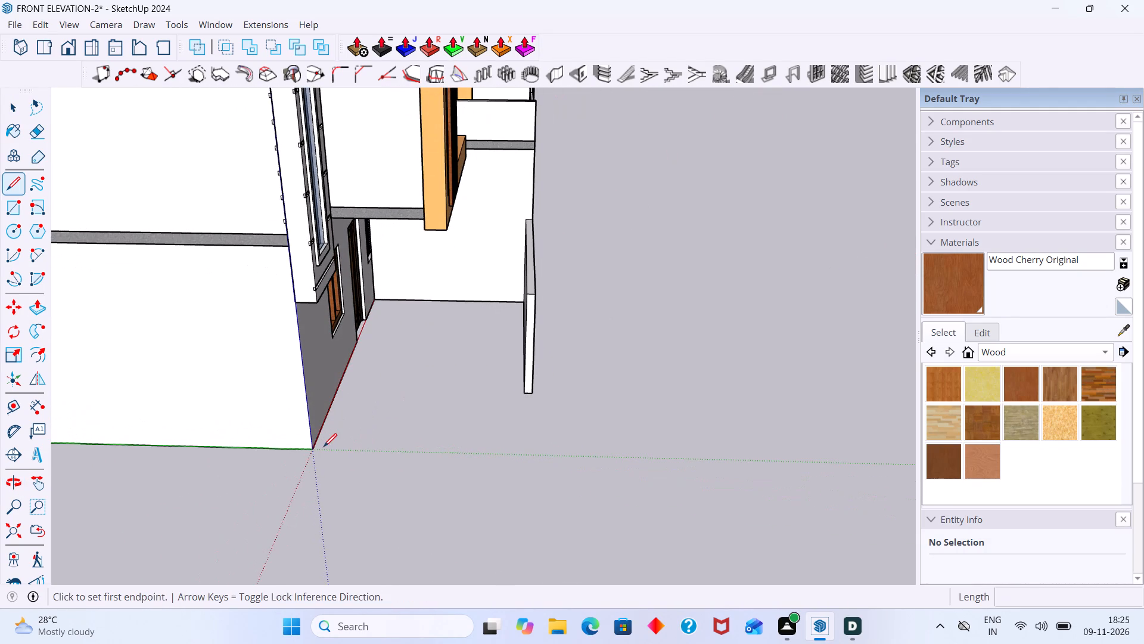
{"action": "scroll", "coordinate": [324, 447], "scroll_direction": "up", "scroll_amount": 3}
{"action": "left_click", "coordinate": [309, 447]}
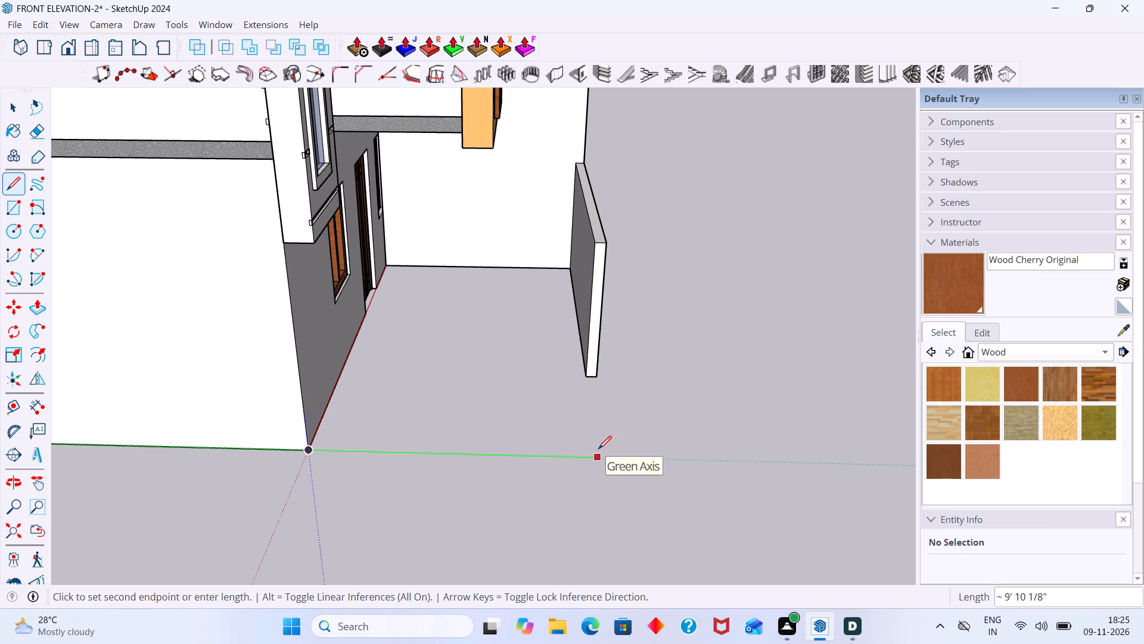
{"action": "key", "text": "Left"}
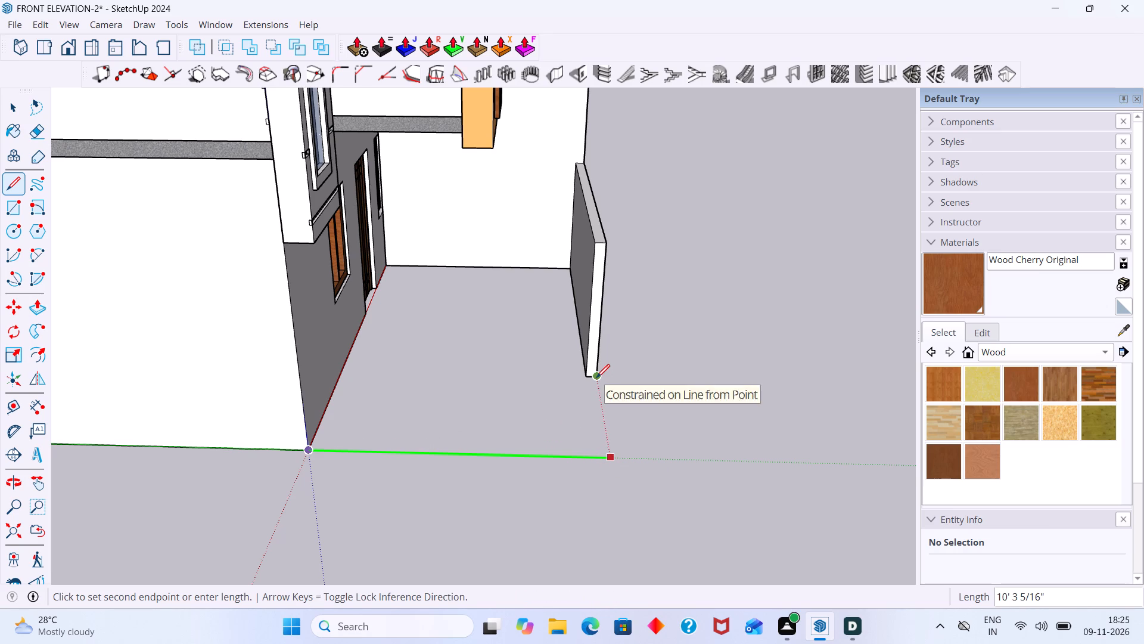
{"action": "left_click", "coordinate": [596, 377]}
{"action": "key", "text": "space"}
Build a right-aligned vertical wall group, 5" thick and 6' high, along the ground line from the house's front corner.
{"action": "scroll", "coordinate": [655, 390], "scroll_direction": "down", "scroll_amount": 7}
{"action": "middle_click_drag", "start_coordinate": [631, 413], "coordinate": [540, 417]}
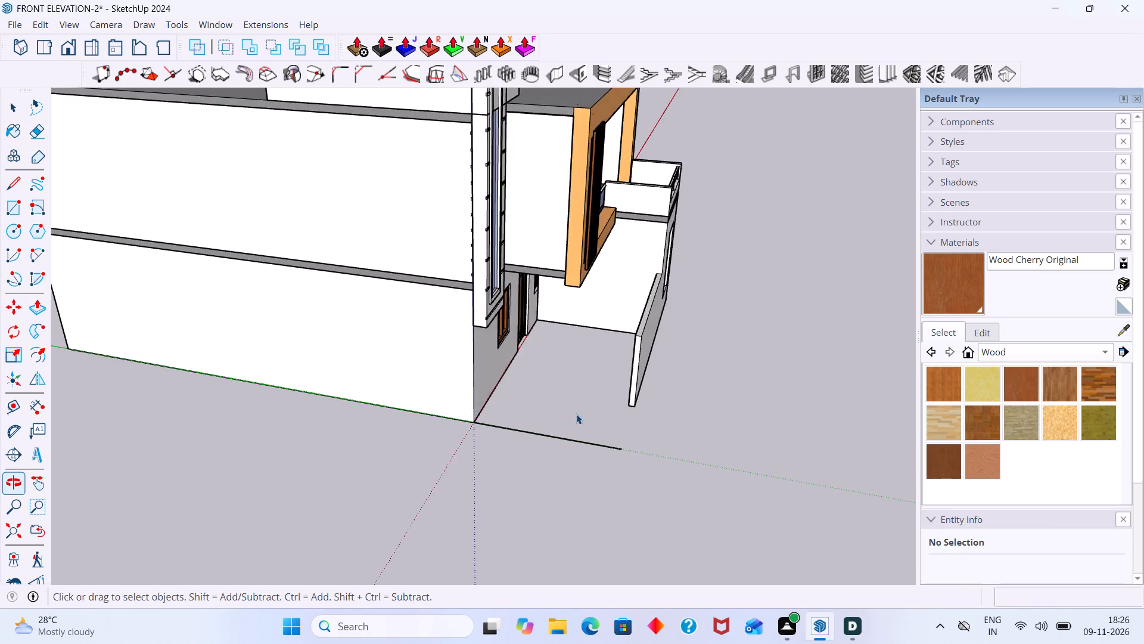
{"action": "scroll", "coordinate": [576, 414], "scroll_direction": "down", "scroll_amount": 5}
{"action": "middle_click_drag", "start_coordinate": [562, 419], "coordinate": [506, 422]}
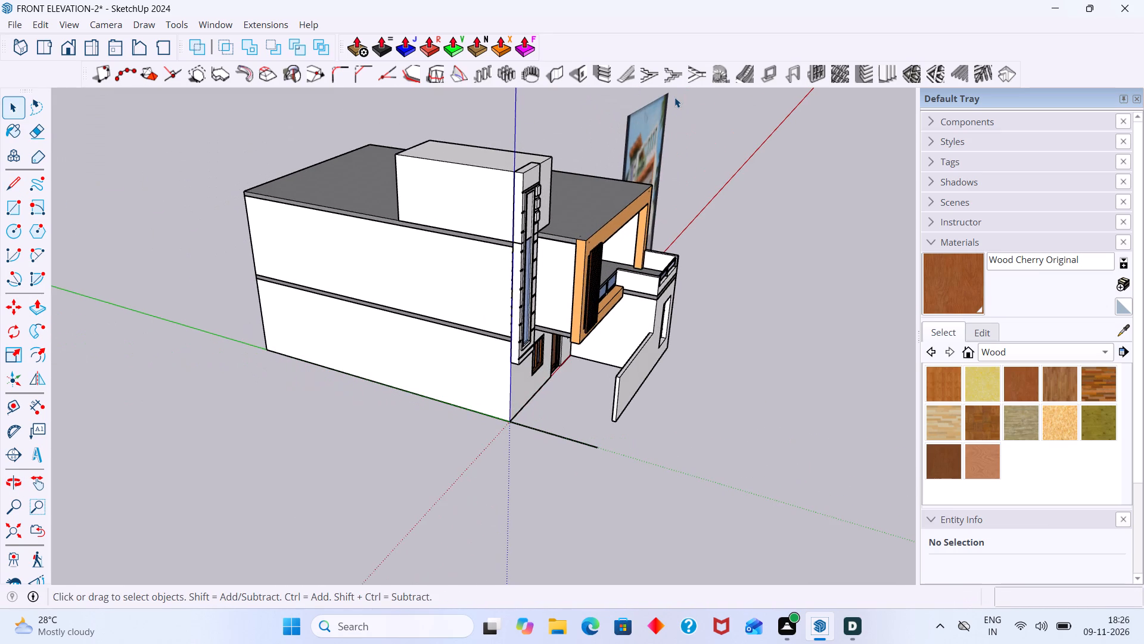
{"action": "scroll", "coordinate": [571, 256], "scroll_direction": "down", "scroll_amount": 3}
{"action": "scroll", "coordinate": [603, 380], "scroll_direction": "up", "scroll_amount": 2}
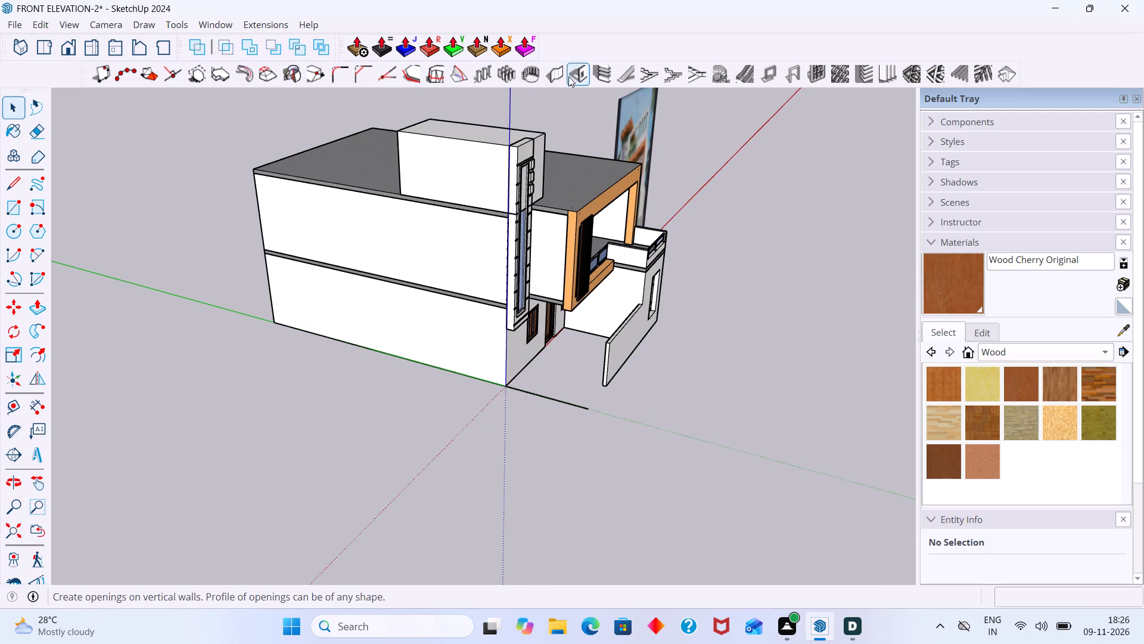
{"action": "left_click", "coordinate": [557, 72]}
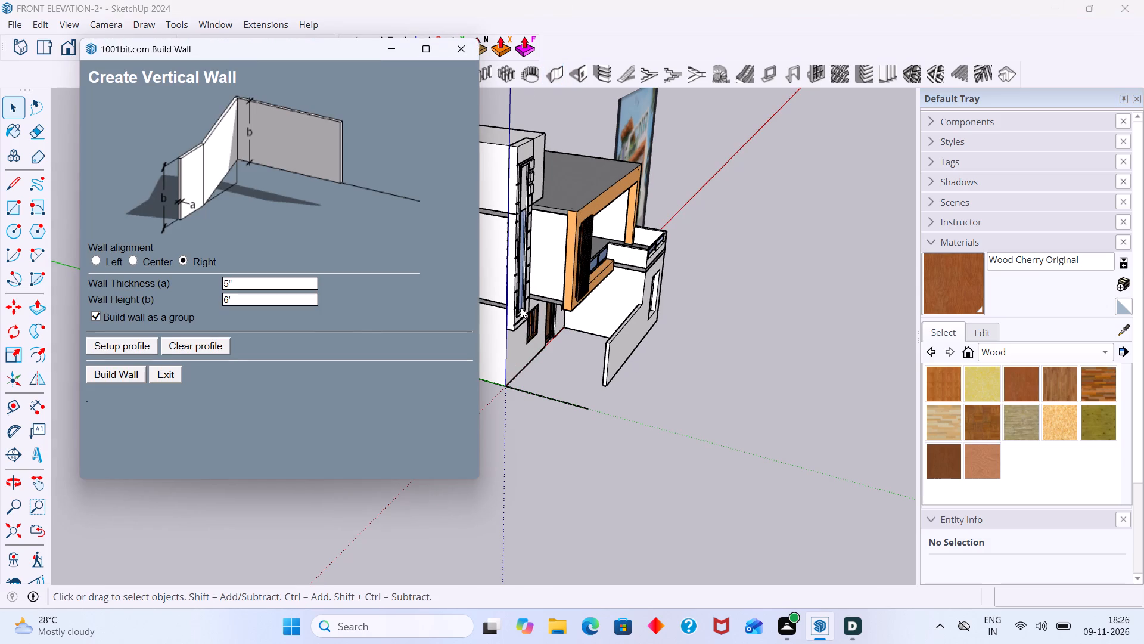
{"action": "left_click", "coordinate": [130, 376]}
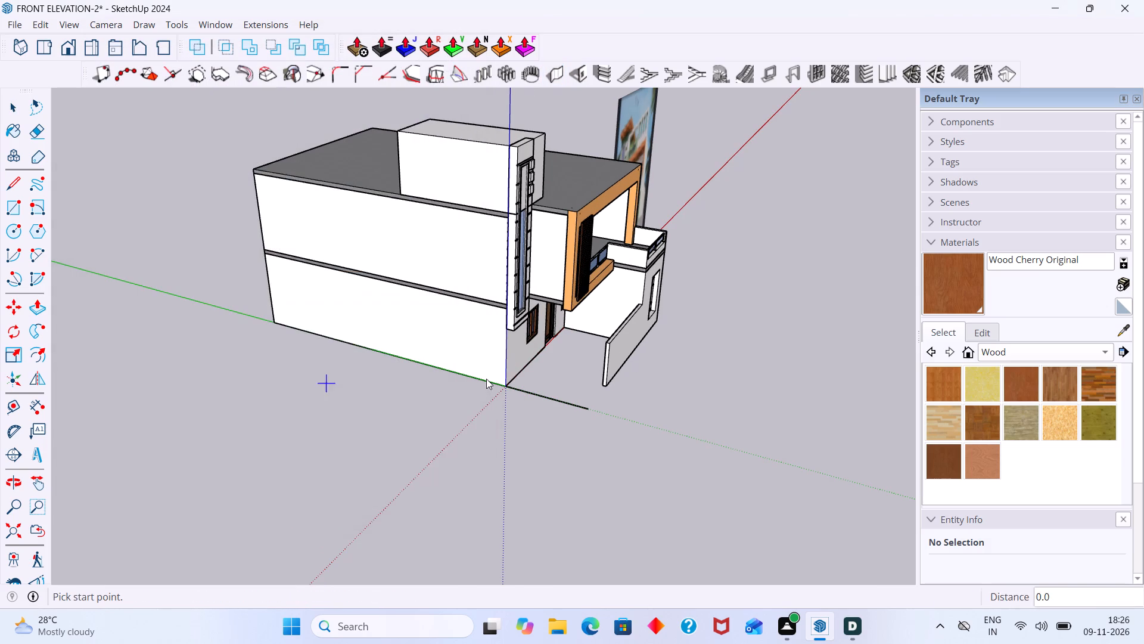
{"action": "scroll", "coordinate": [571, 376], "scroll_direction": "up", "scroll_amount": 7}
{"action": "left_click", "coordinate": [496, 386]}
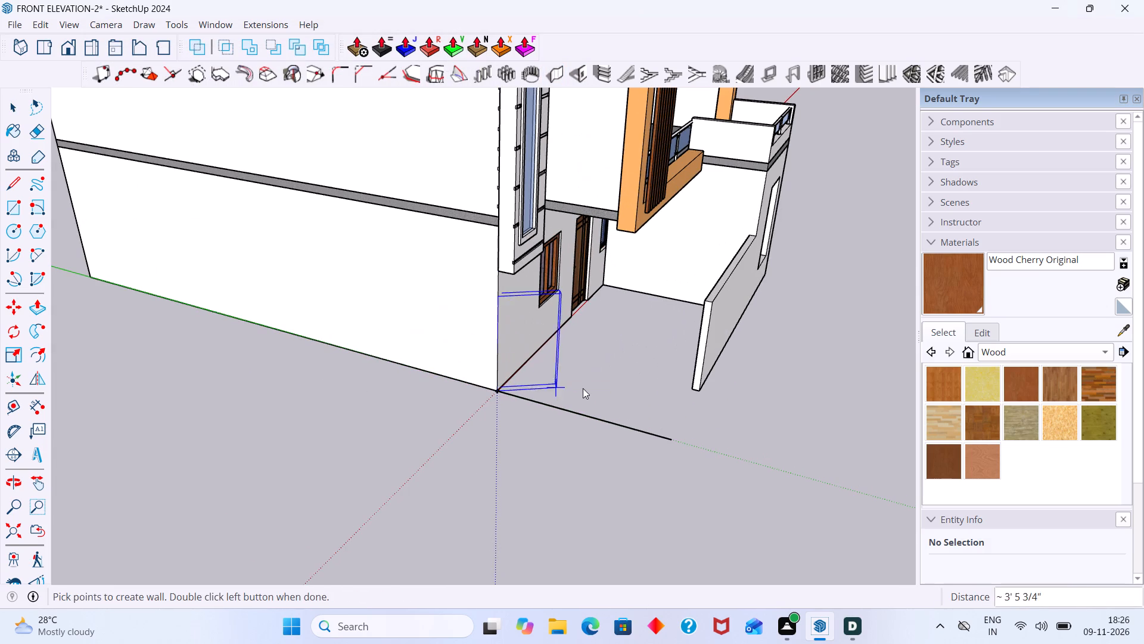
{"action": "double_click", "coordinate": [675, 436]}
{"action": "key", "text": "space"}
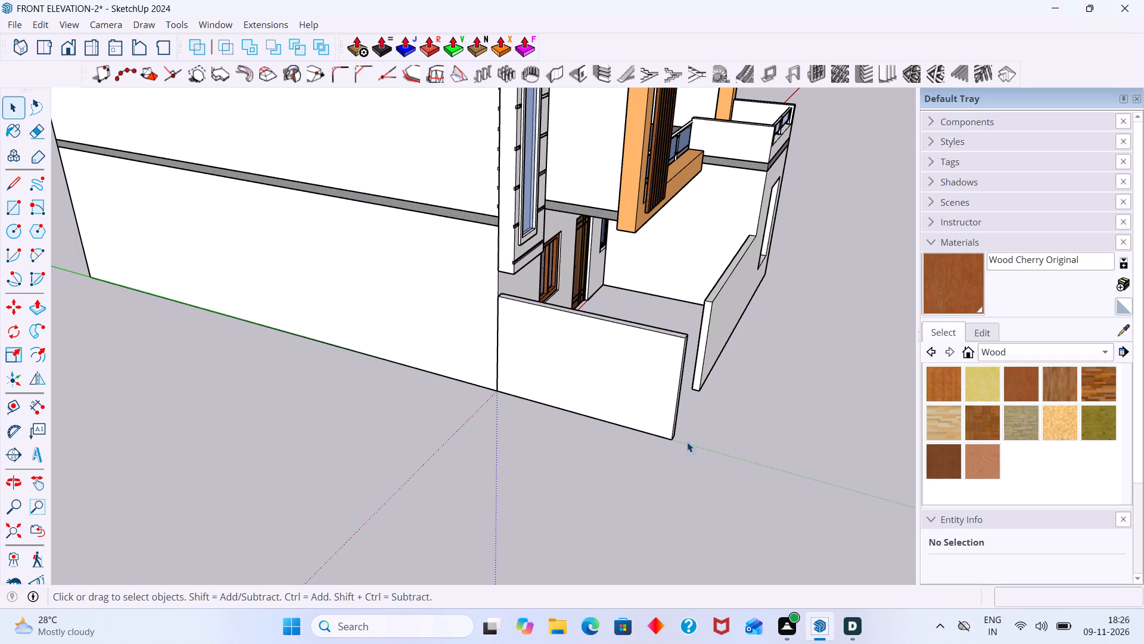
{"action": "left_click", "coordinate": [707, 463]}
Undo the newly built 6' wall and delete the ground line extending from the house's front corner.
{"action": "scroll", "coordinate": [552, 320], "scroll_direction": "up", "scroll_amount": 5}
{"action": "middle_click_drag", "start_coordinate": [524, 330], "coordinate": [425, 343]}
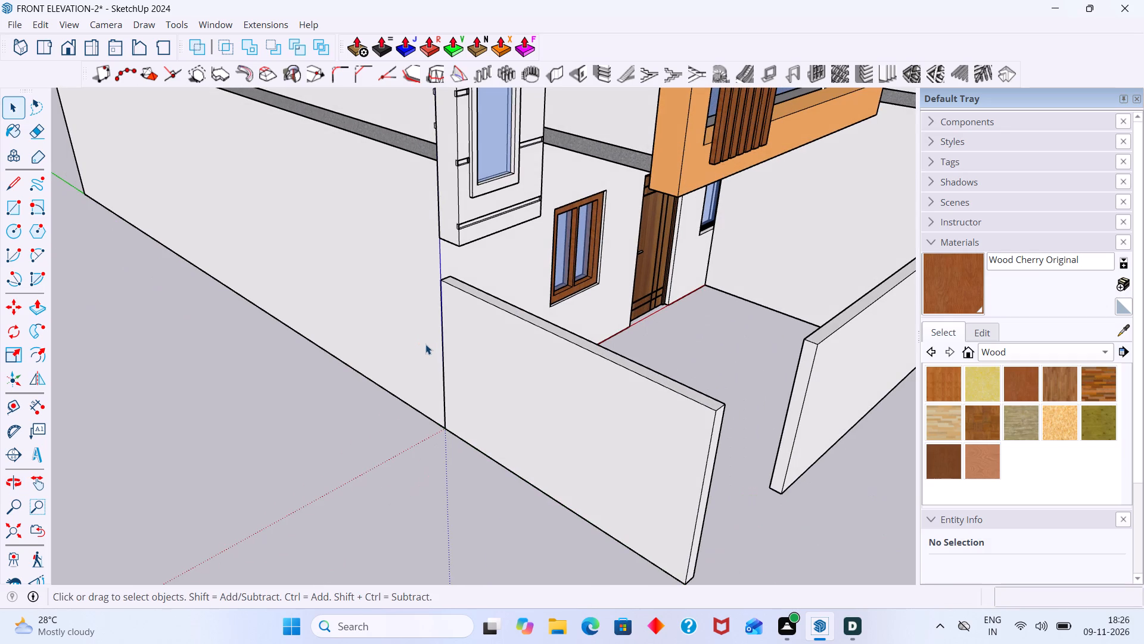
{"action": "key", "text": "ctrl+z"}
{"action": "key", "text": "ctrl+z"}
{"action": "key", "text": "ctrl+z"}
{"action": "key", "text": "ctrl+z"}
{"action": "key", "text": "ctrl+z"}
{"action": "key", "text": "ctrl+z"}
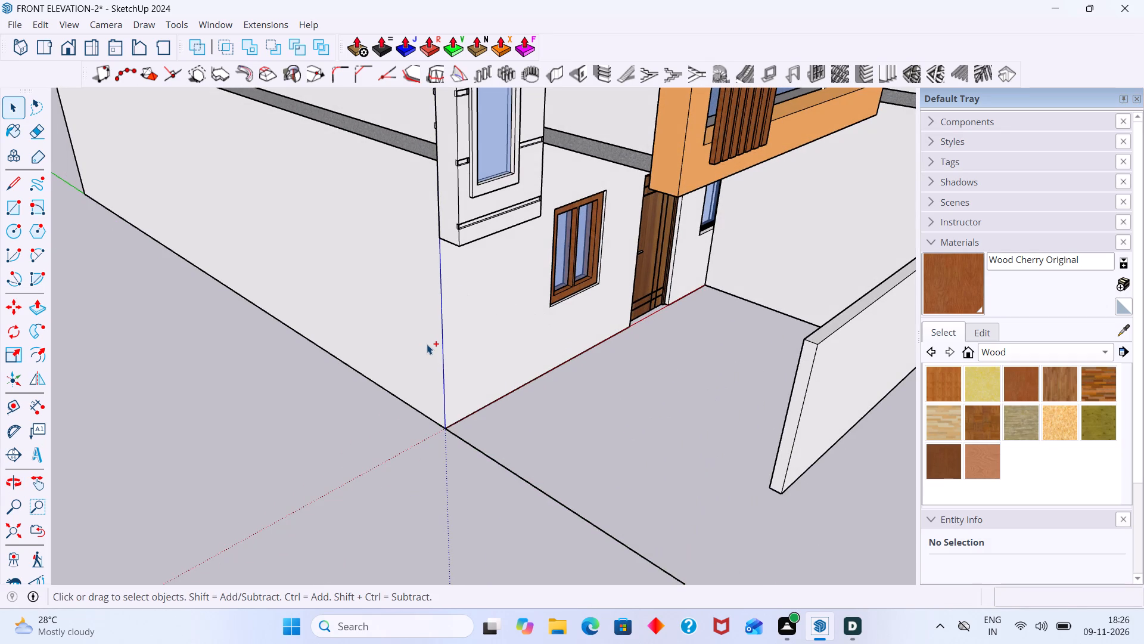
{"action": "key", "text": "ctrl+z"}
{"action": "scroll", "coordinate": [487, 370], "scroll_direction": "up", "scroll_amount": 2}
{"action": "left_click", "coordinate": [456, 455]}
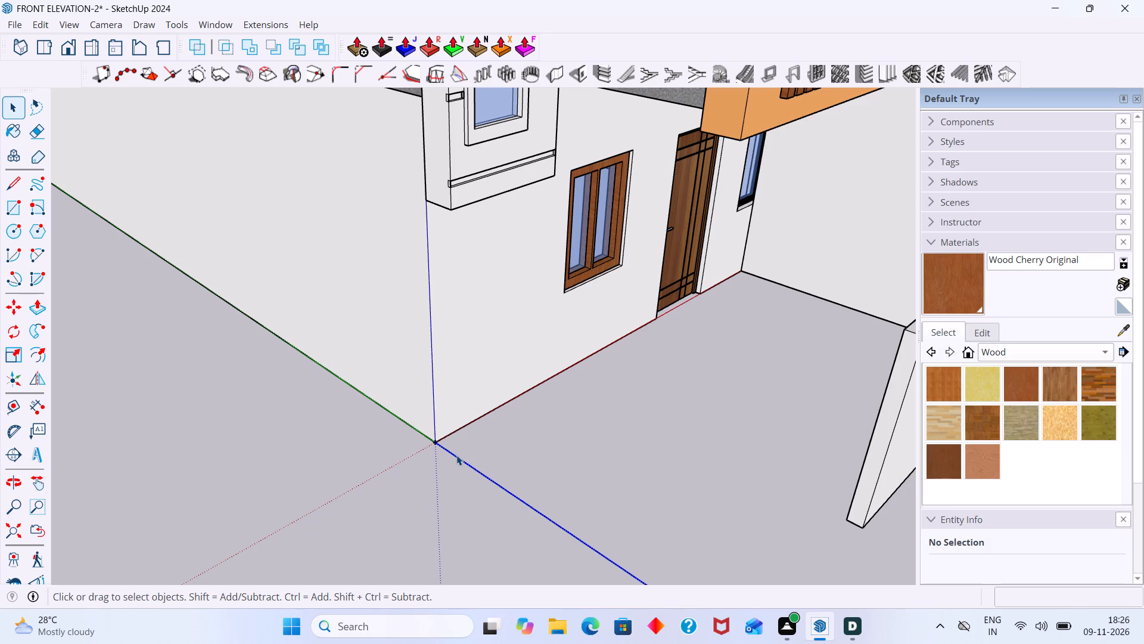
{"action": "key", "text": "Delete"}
Inside the ground-floor group, draw a rectangle 5" wide and about 4' 10" high on the front face at the house's front corner.
{"action": "double_click", "coordinate": [440, 392]}
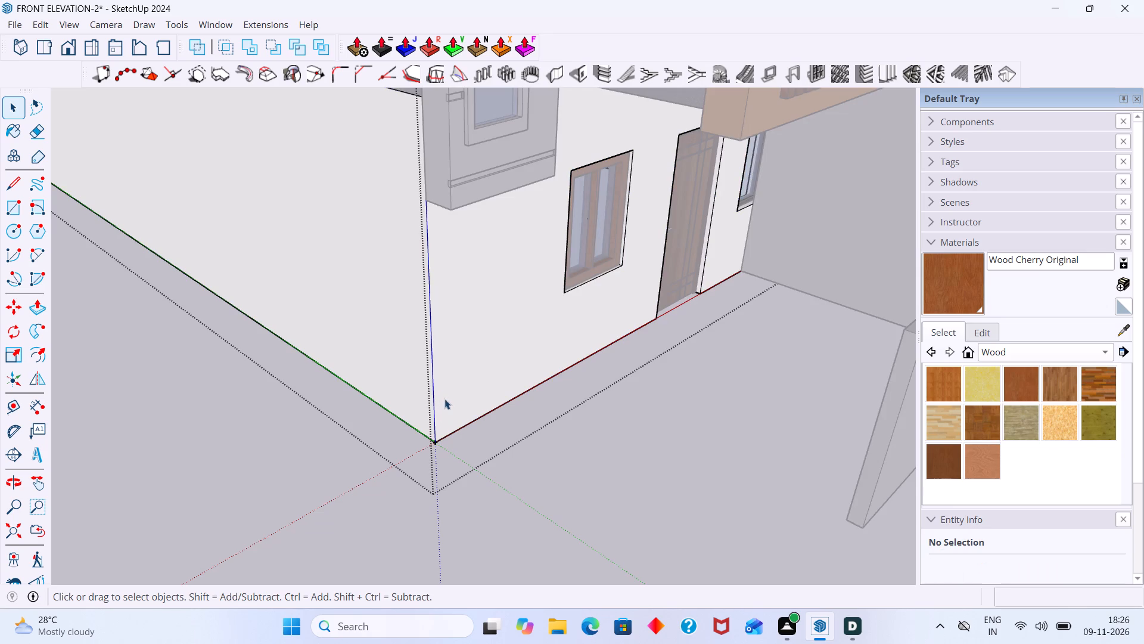
{"action": "left_click", "coordinate": [446, 400]}
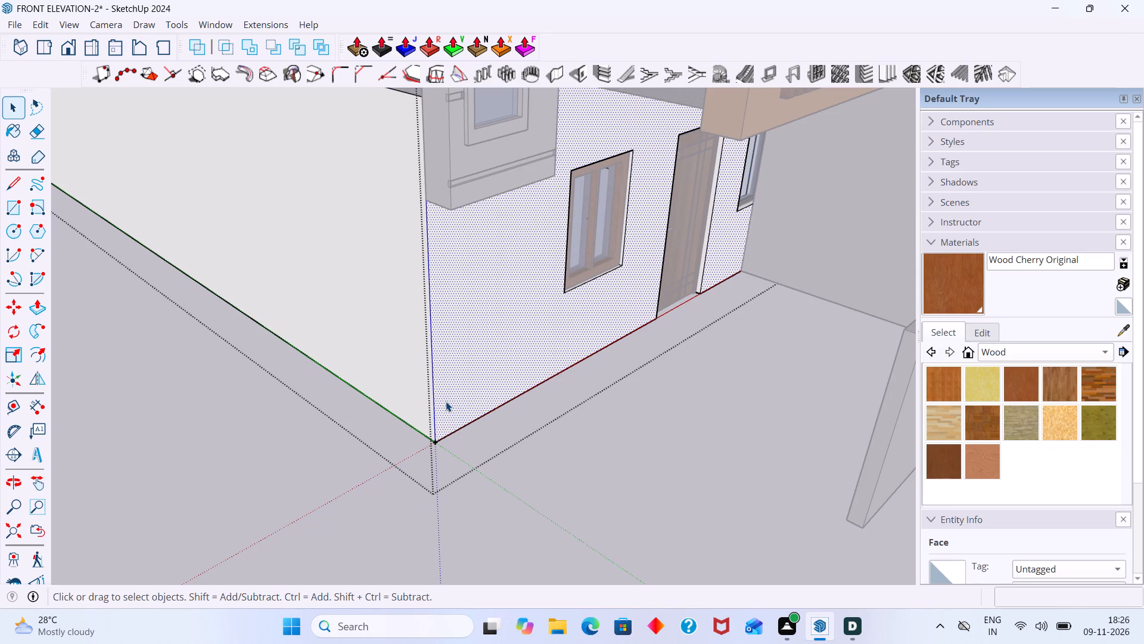
{"action": "key", "text": "r"}
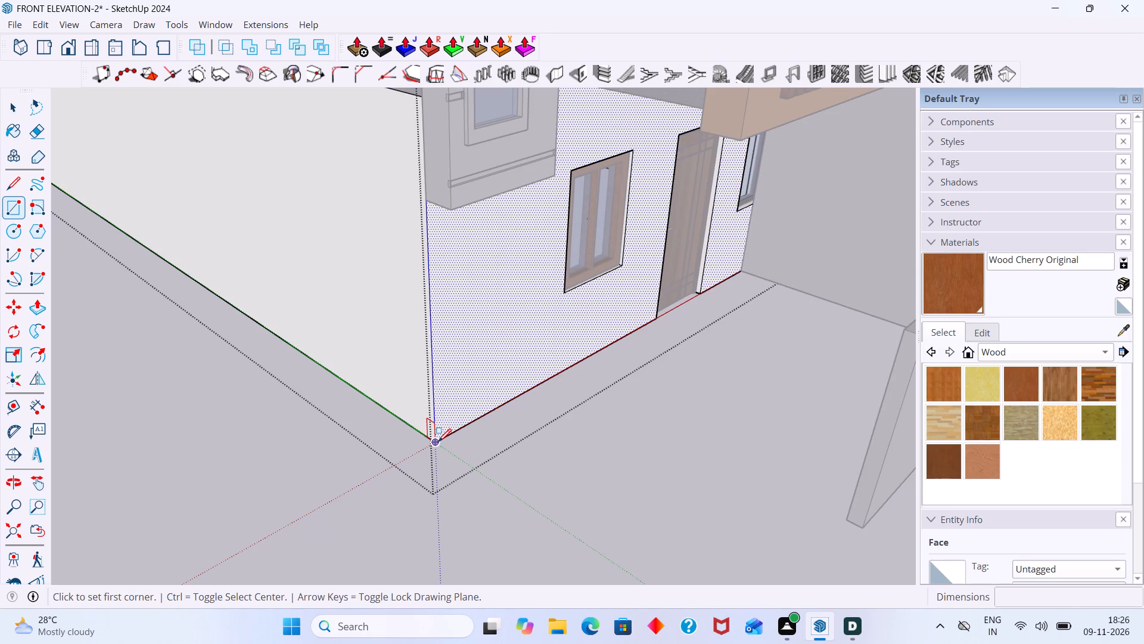
{"action": "left_click", "coordinate": [438, 442]}
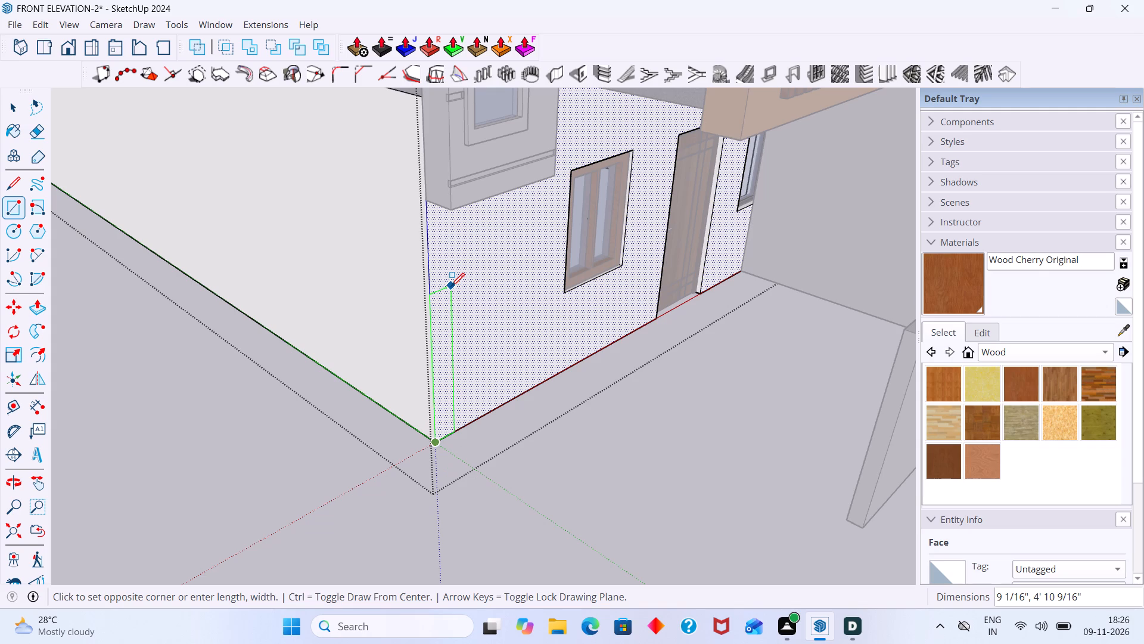
{"action": "key", "text": "5"}
{"action": "key", "text": "shift+quotedbl"}
{"action": "key", "text": "Return"}
Push/Pull the 5" wide rectangle forward until level with the low front wall's outer face, and close the ground-floor group.
{"action": "key", "text": "p"}
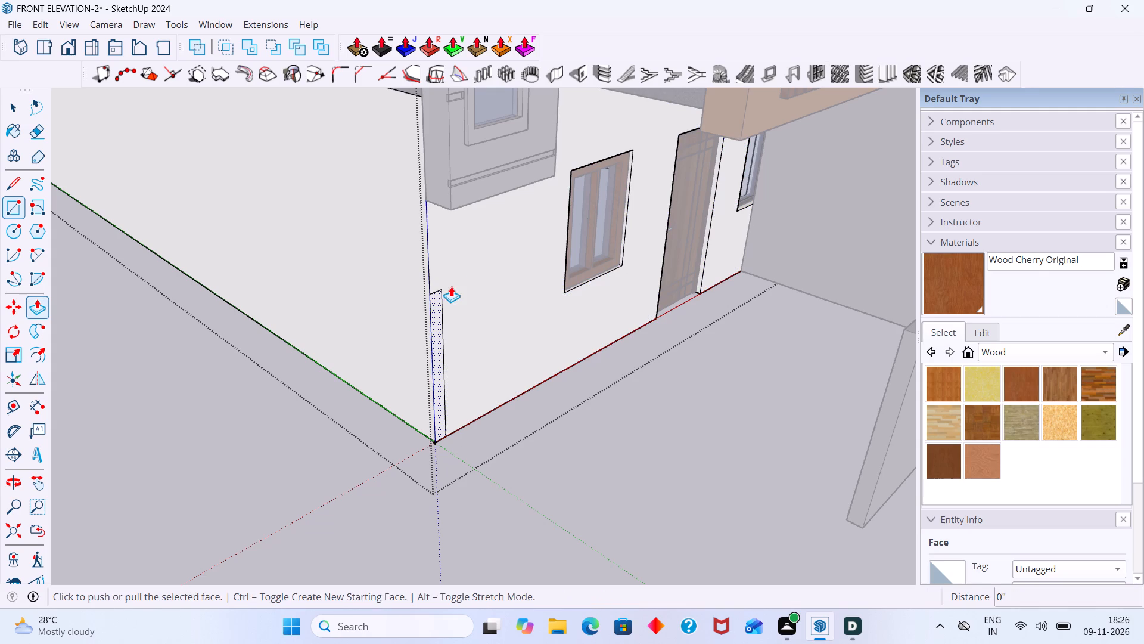
{"action": "left_click", "coordinate": [439, 319]}
{"action": "scroll", "coordinate": [565, 407], "scroll_direction": "down", "scroll_amount": 4}
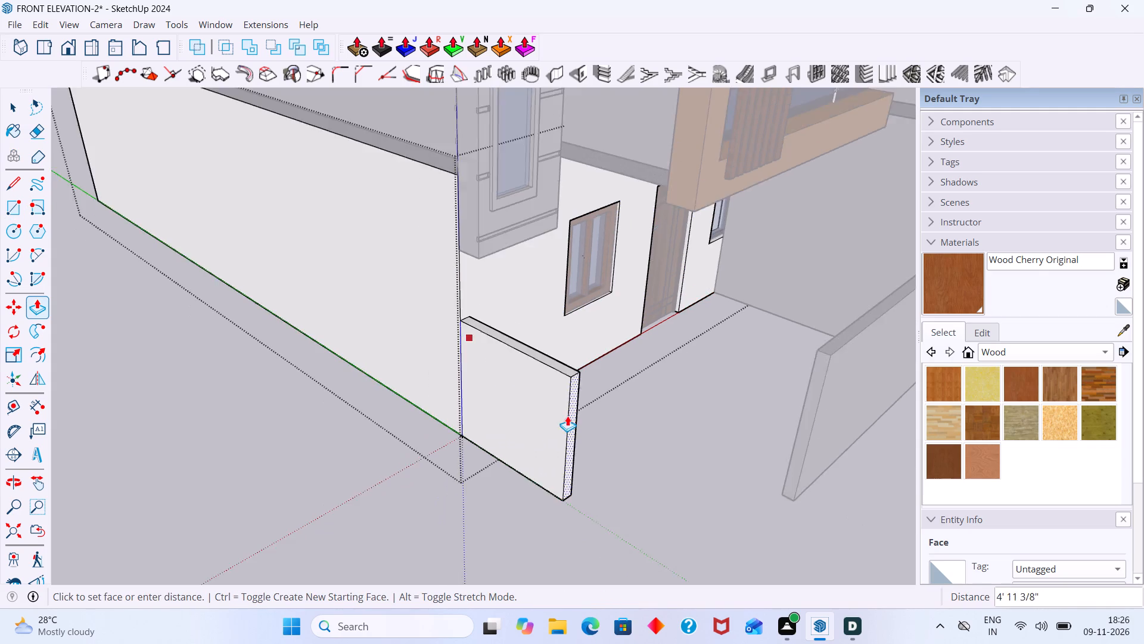
{"action": "scroll", "coordinate": [567, 416], "scroll_direction": "down", "scroll_amount": 4}
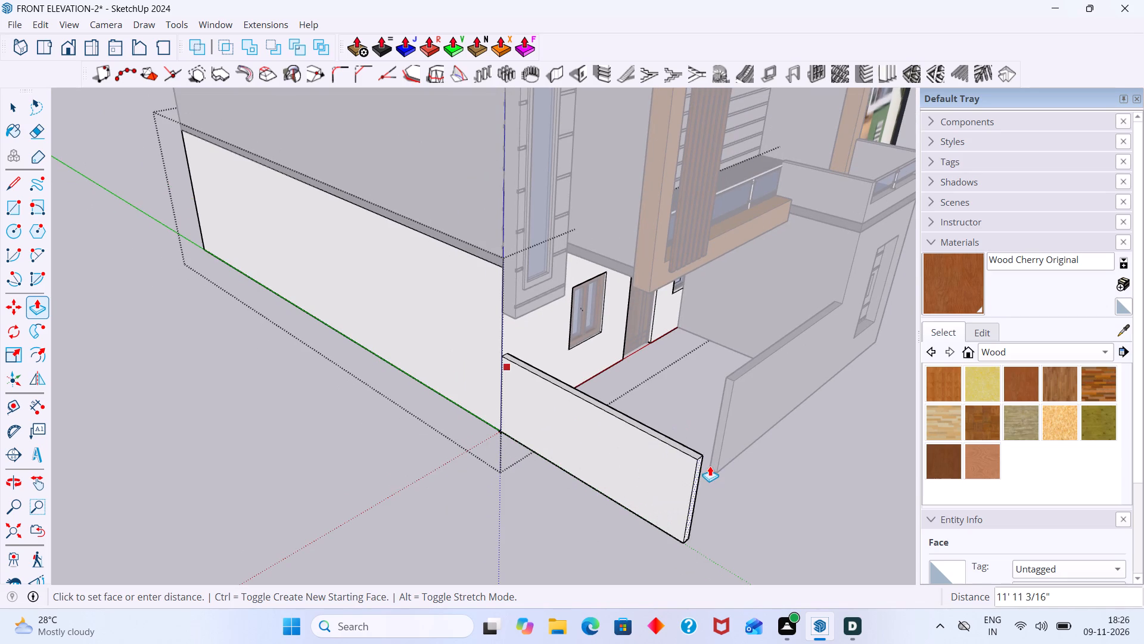
{"action": "left_click", "coordinate": [714, 472]}
{"action": "key", "text": "space"}
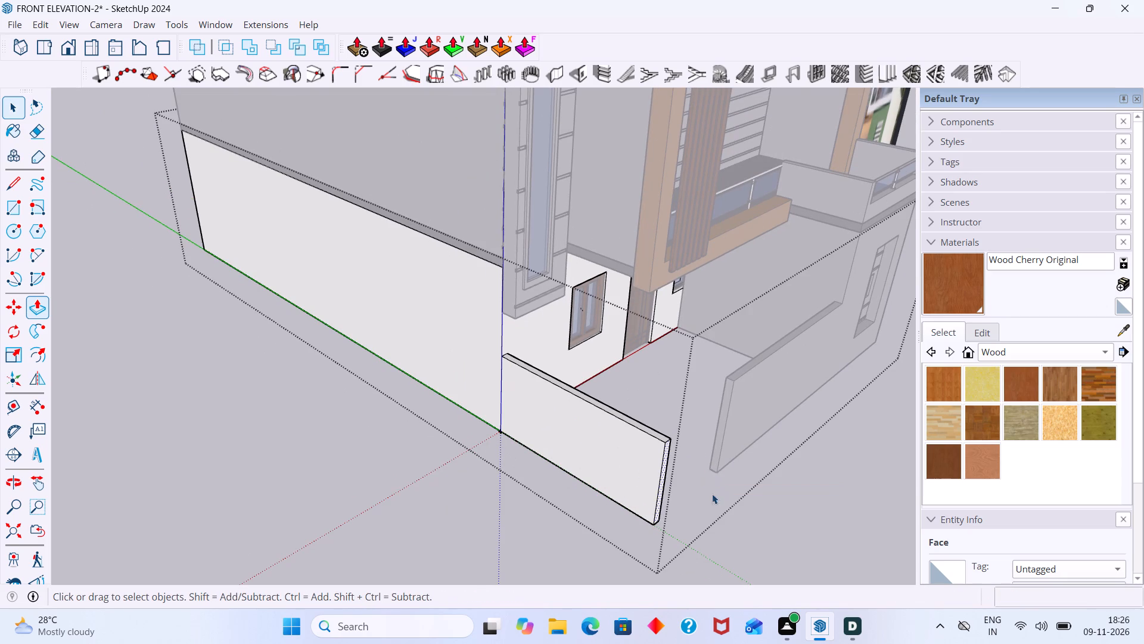
{"action": "left_click", "coordinate": [733, 561]}
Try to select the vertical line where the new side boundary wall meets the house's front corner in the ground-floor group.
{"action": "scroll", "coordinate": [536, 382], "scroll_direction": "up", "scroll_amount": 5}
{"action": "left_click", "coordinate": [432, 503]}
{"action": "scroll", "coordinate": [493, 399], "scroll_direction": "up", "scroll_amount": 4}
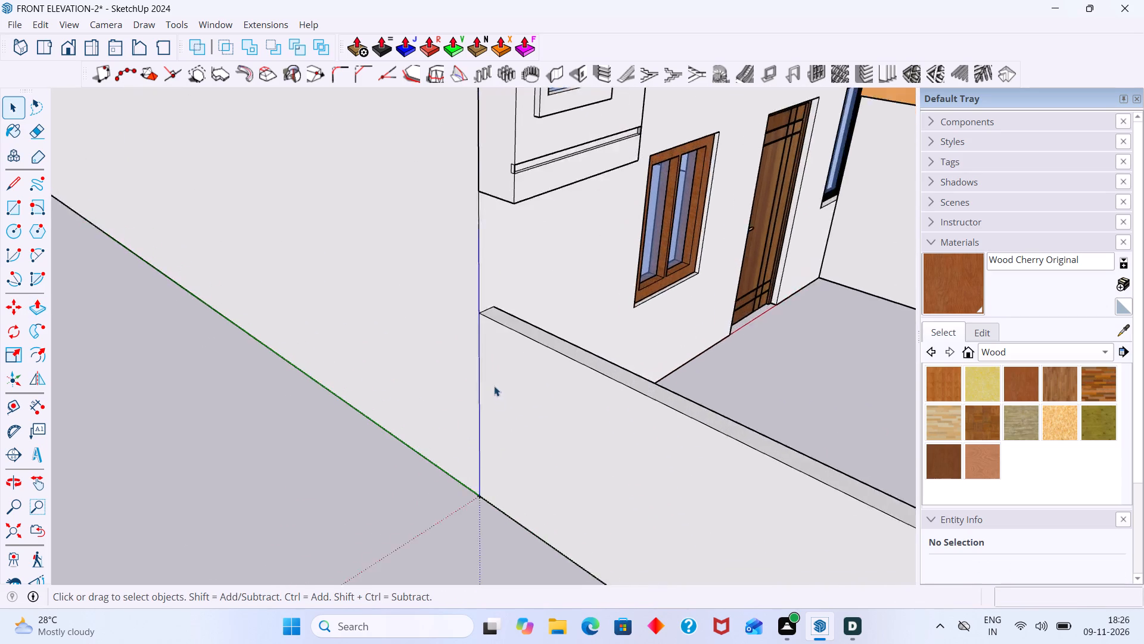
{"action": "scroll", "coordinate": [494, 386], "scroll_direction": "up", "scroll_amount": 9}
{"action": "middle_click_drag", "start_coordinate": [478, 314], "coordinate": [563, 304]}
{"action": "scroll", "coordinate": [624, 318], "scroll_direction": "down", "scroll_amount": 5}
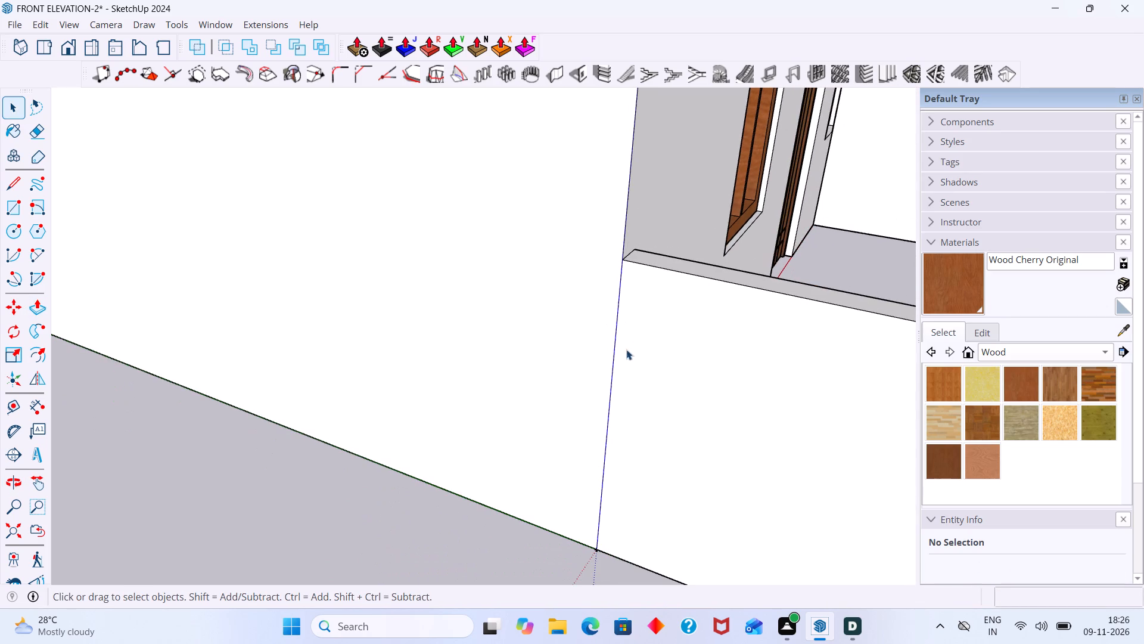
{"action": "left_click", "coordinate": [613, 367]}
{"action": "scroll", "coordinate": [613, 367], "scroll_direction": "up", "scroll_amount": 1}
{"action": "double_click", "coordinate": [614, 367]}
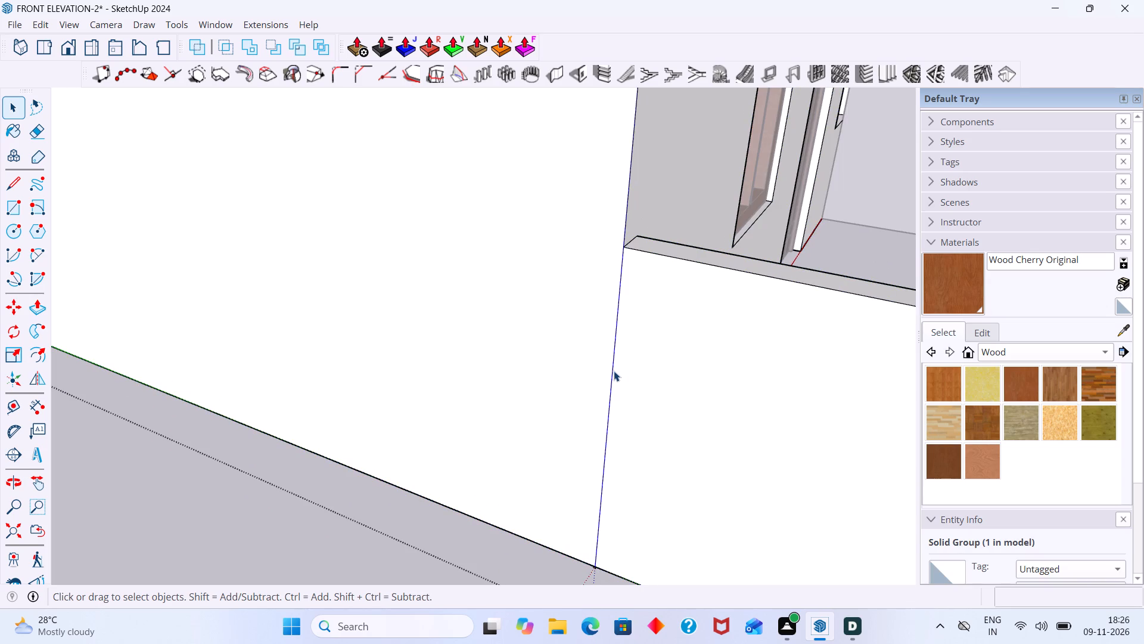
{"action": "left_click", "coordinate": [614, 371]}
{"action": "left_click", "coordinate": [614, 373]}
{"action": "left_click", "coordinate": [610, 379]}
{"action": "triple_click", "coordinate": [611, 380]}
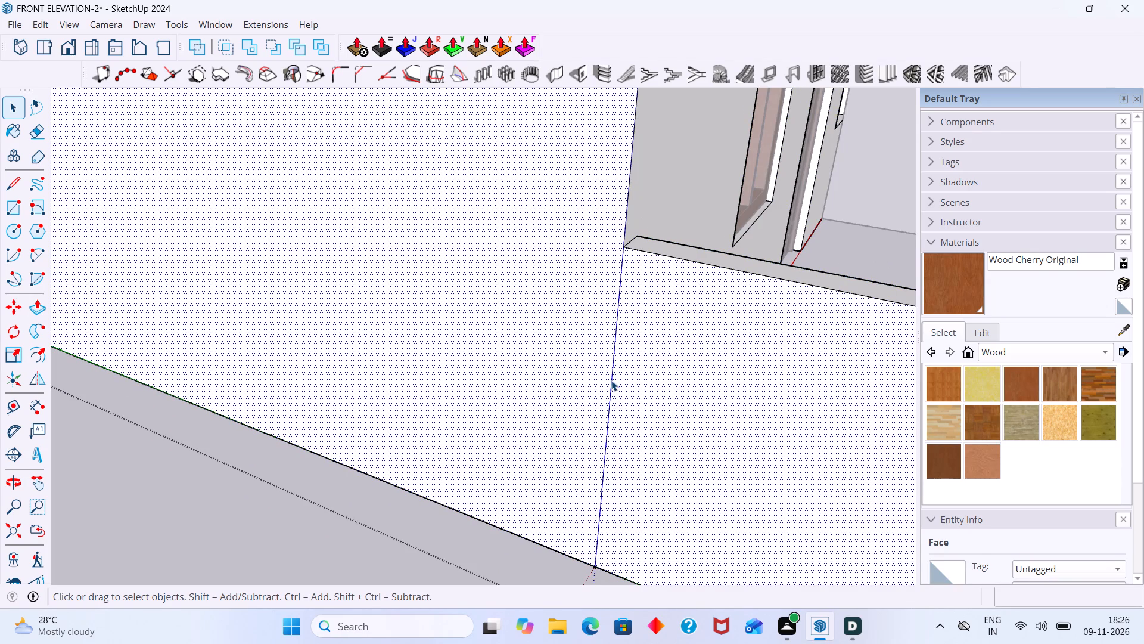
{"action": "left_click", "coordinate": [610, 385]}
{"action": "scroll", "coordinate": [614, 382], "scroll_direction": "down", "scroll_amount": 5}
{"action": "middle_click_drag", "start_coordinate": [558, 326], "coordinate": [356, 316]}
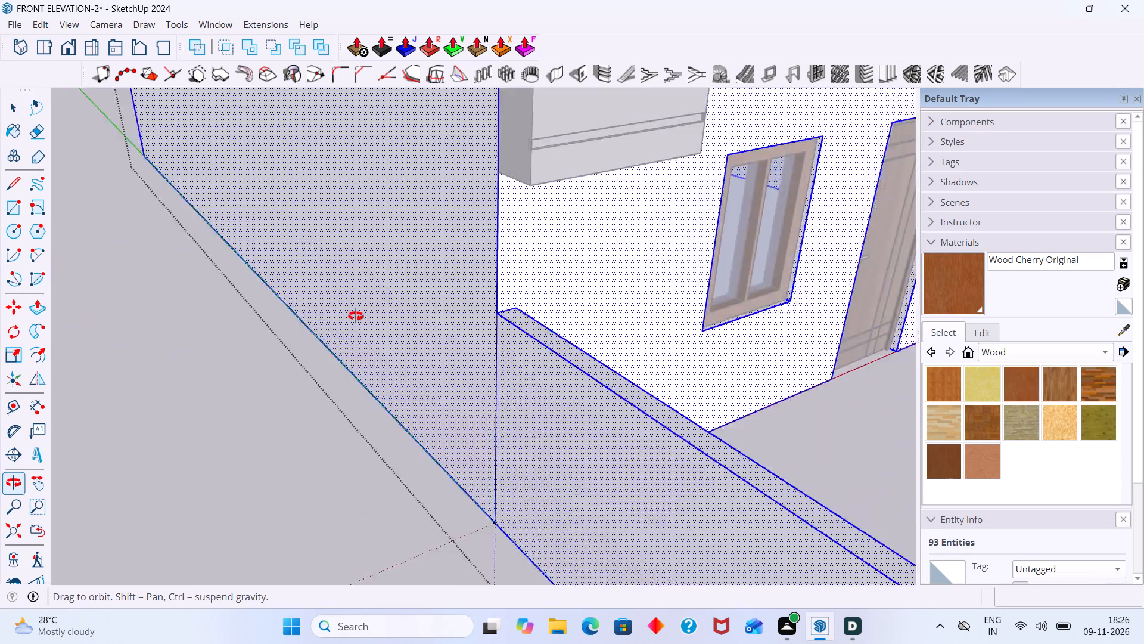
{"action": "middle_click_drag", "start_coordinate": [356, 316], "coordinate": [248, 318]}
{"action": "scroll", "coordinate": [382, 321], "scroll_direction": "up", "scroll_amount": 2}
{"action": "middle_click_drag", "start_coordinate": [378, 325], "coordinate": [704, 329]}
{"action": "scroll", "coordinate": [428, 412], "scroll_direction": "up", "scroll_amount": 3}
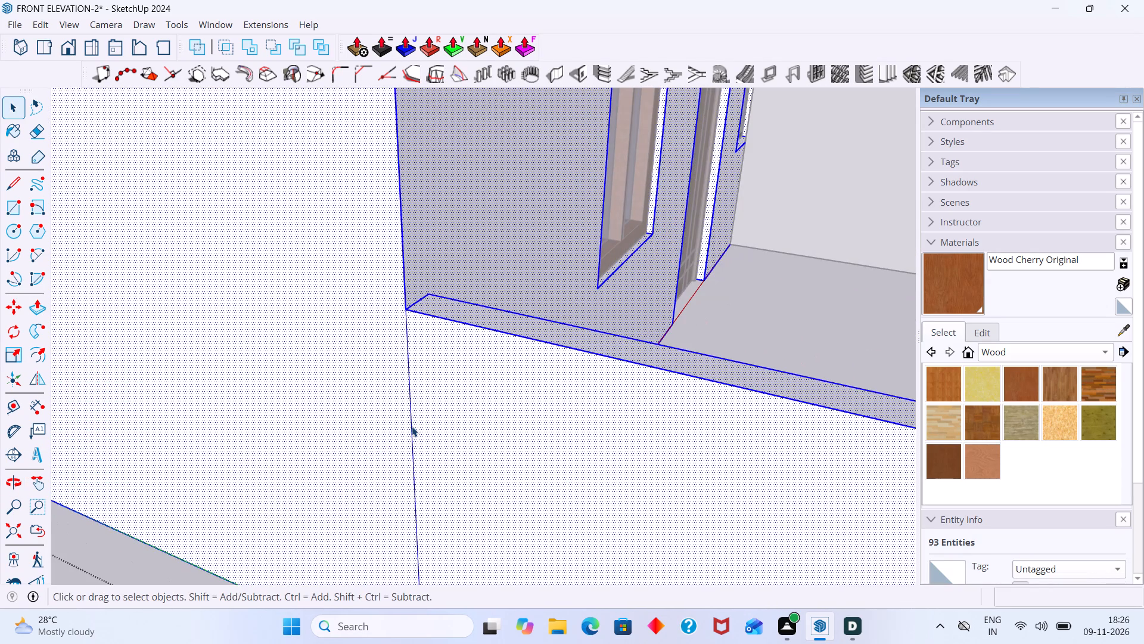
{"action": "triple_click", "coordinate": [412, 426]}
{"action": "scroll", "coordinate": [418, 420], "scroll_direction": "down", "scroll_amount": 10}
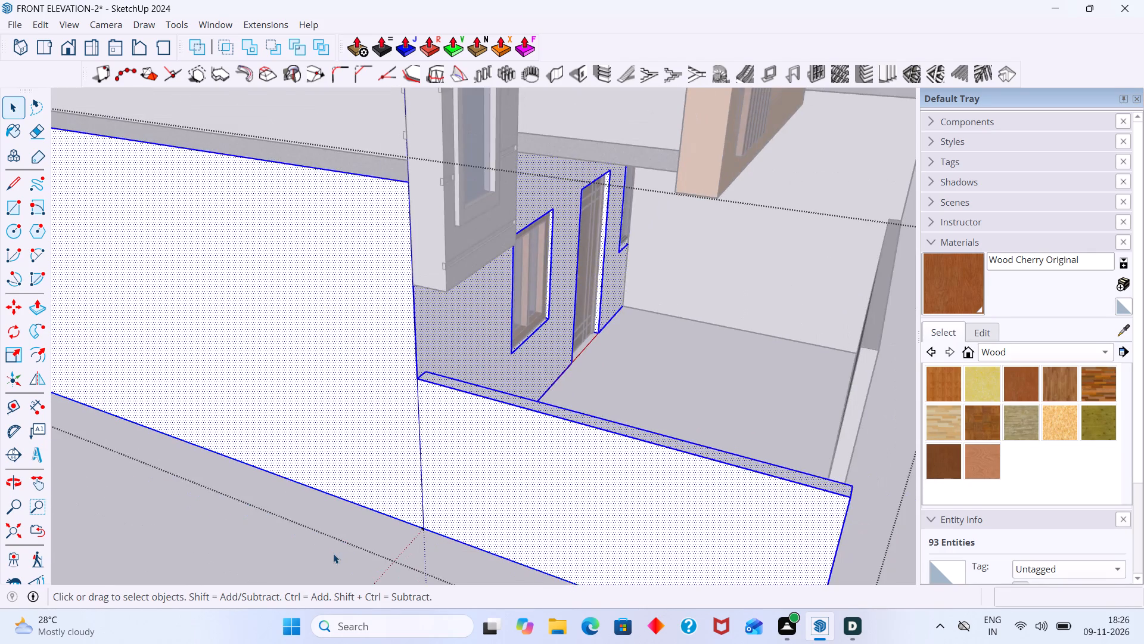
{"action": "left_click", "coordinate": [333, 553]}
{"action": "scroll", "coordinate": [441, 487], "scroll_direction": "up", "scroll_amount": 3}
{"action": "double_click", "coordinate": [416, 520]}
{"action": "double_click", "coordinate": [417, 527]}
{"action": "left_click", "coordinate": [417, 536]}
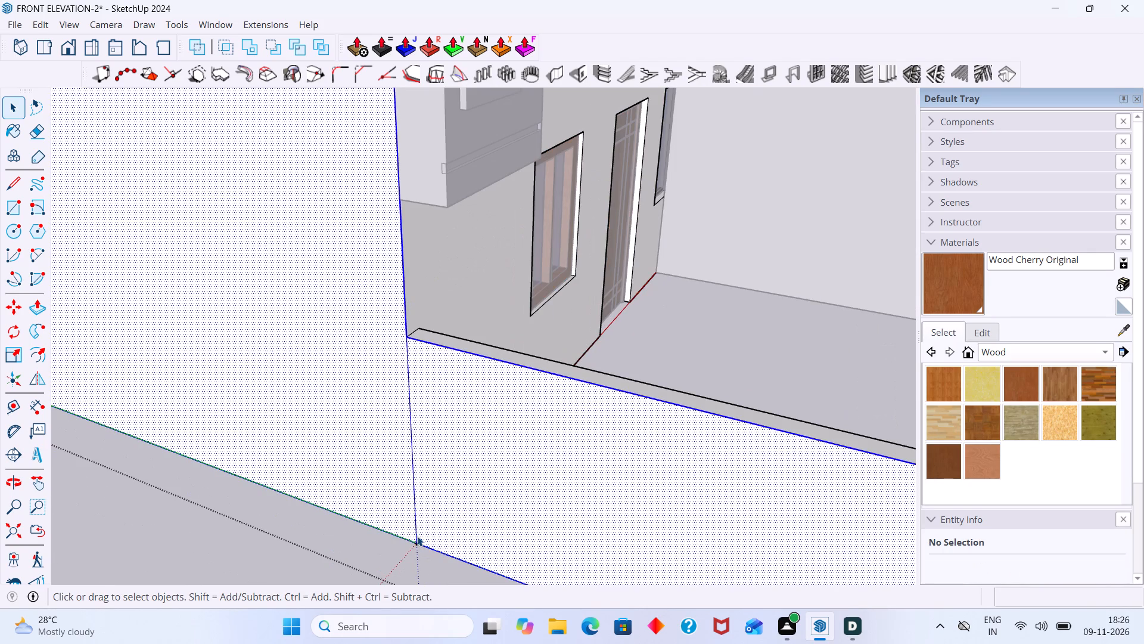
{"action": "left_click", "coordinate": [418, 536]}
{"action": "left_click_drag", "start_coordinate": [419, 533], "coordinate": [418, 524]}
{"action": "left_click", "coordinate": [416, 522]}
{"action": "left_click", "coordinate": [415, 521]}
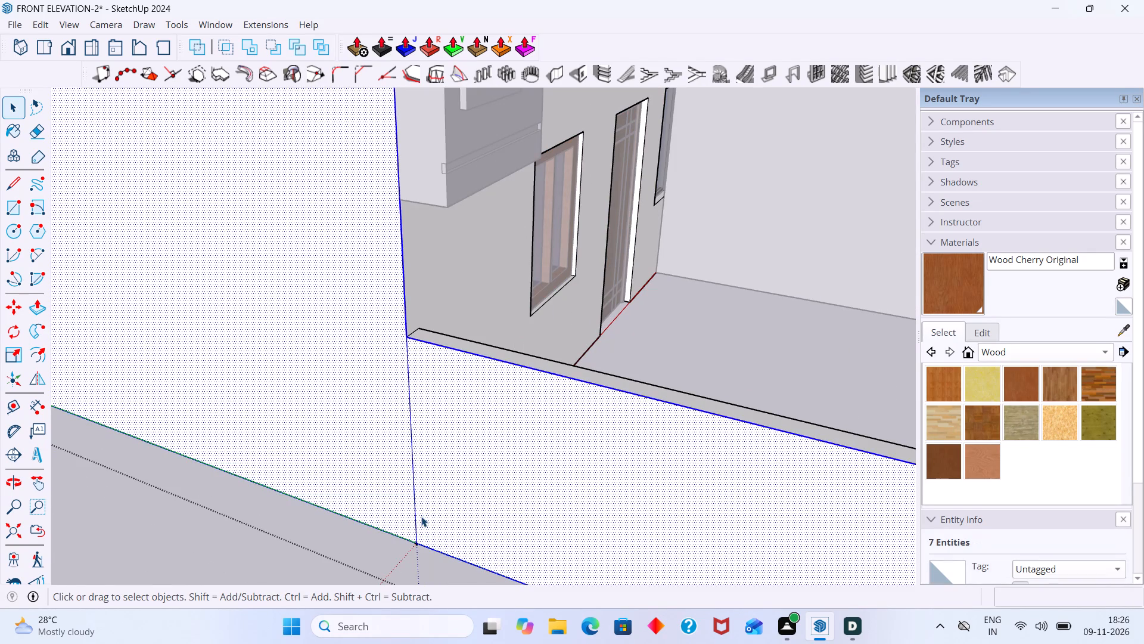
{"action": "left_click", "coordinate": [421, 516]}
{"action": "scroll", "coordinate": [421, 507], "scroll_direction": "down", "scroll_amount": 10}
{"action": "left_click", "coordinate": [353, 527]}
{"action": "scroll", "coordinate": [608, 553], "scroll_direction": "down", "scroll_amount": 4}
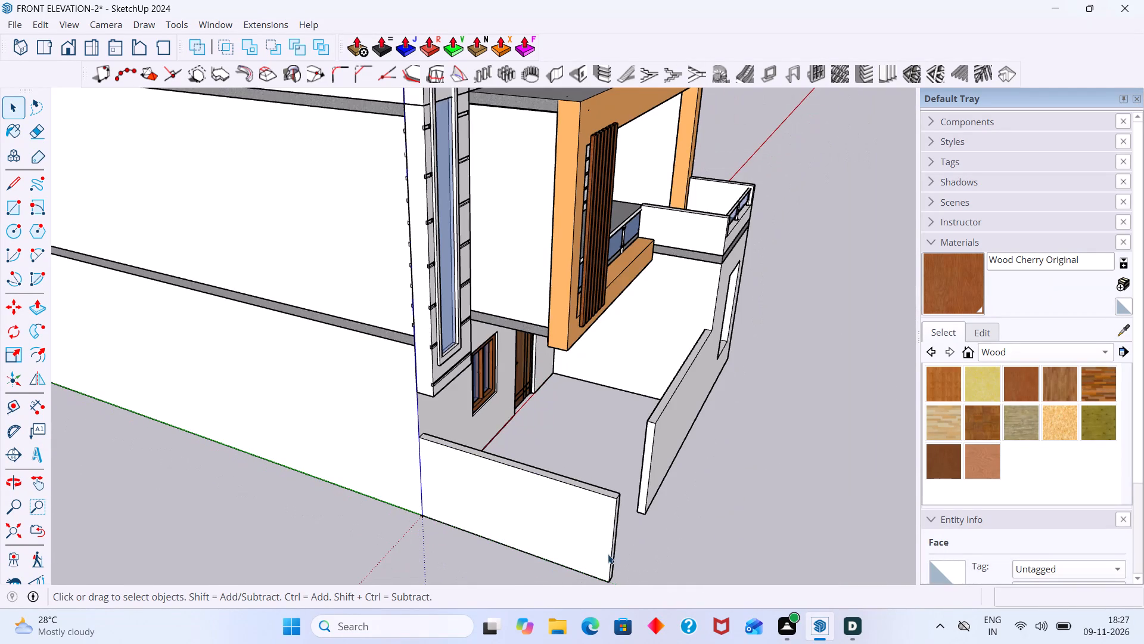
Examine the boundary walls around the forecourt and compare the entrance area with the reference image.
{"action": "middle_click_drag", "start_coordinate": [569, 479], "coordinate": [380, 448]}
{"action": "scroll", "coordinate": [468, 465], "scroll_direction": "up", "scroll_amount": 11}
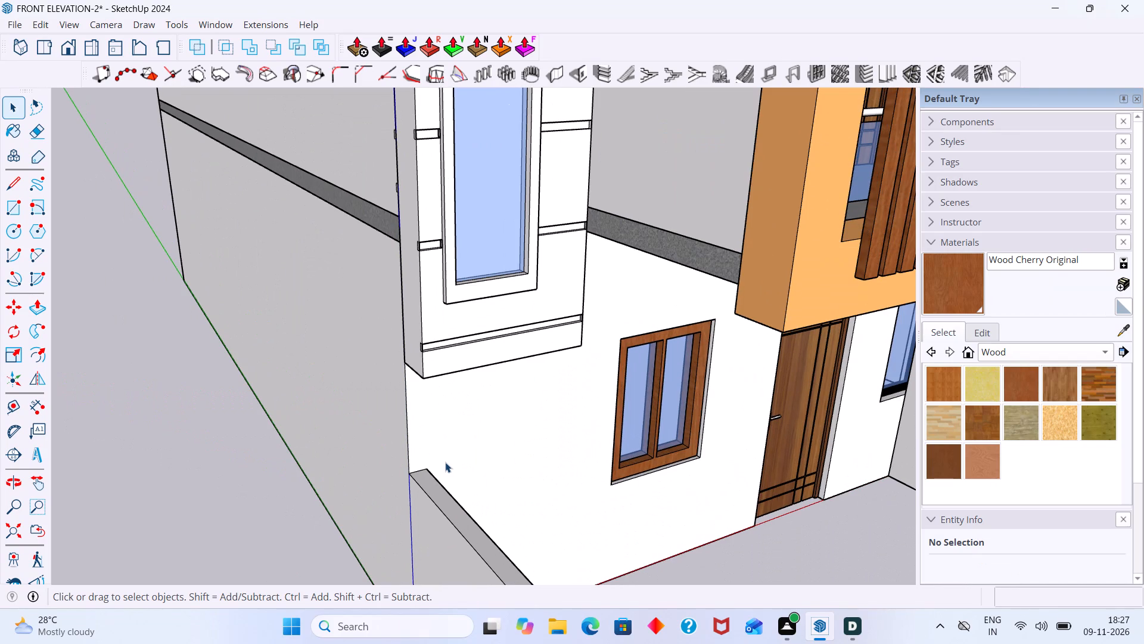
{"action": "middle_click_drag", "start_coordinate": [445, 472], "coordinate": [435, 318], "text": "shift"}
{"action": "middle_click_drag", "start_coordinate": [442, 376], "coordinate": [399, 349]}
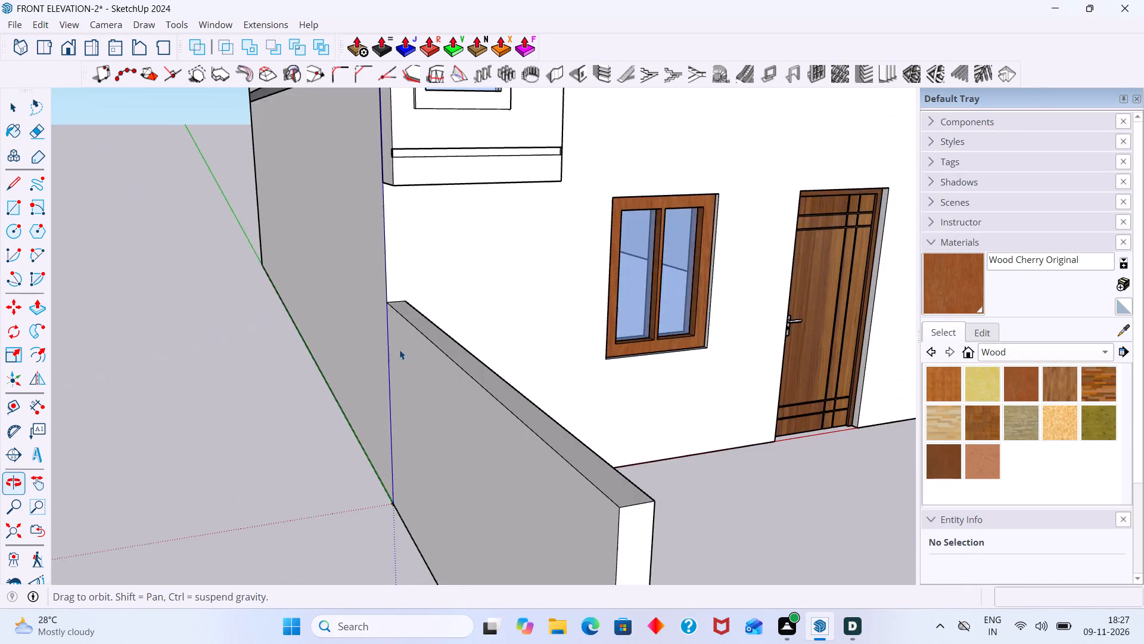
{"action": "middle_click_drag", "start_coordinate": [399, 349], "coordinate": [397, 347]}
{"action": "scroll", "coordinate": [404, 367], "scroll_direction": "down", "scroll_amount": 14}
{"action": "scroll", "coordinate": [462, 311], "scroll_direction": "up", "scroll_amount": 5}
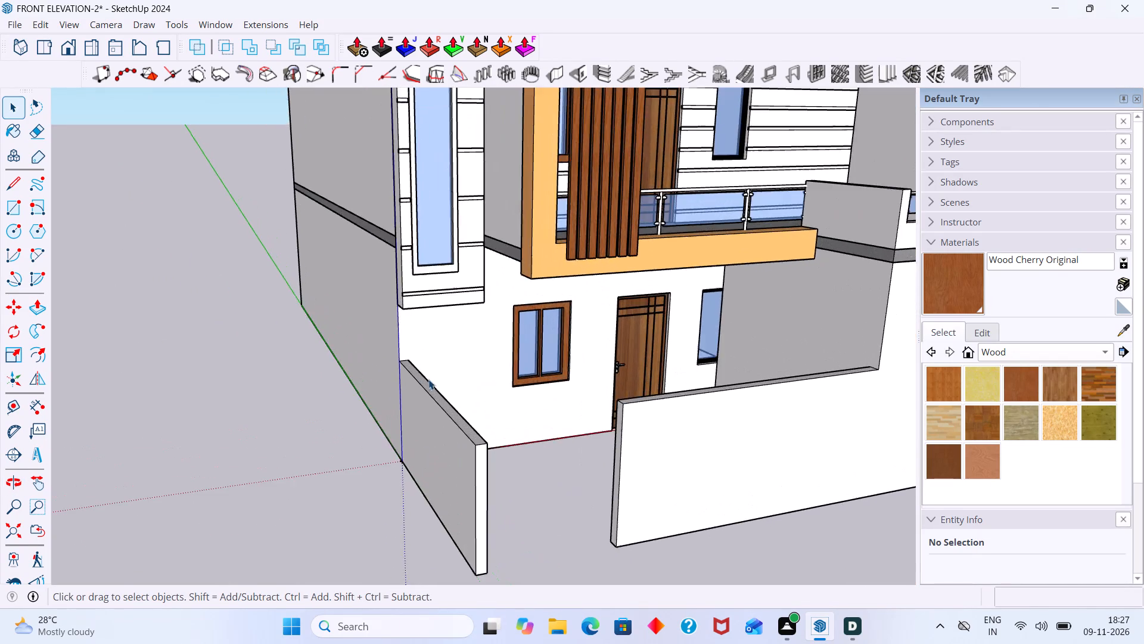
{"action": "scroll", "coordinate": [428, 379], "scroll_direction": "up", "scroll_amount": 2}
{"action": "scroll", "coordinate": [438, 395], "scroll_direction": "down", "scroll_amount": 10}
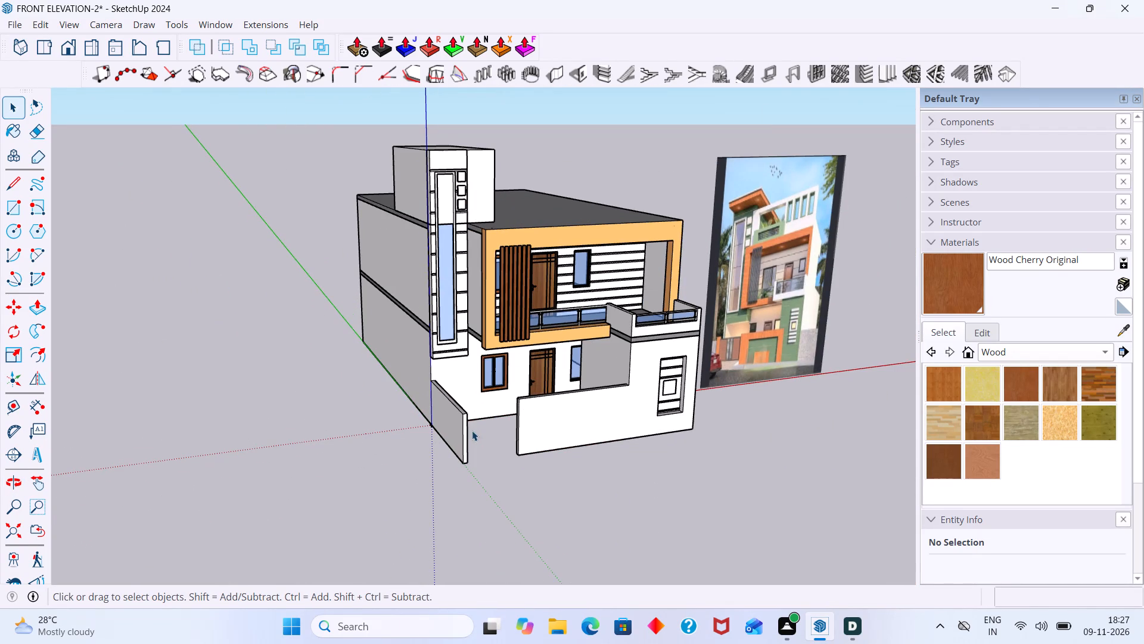
{"action": "scroll", "coordinate": [475, 341], "scroll_direction": "down", "scroll_amount": 2}
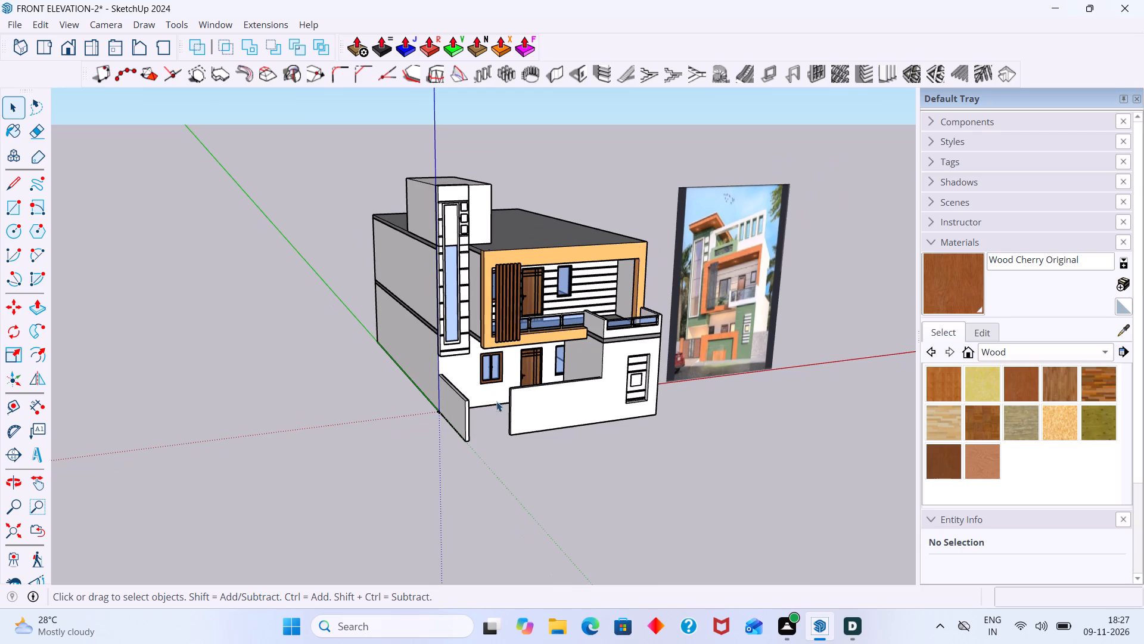
{"action": "scroll", "coordinate": [737, 327], "scroll_direction": "up", "scroll_amount": 4}
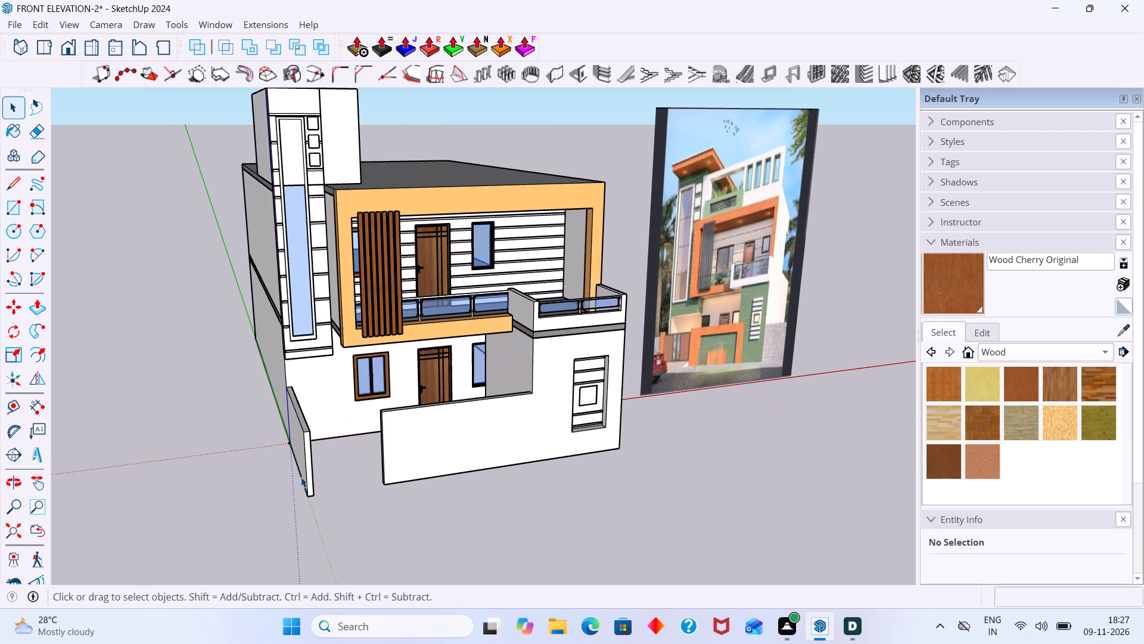
{"action": "scroll", "coordinate": [678, 351], "scroll_direction": "up", "scroll_amount": 8}
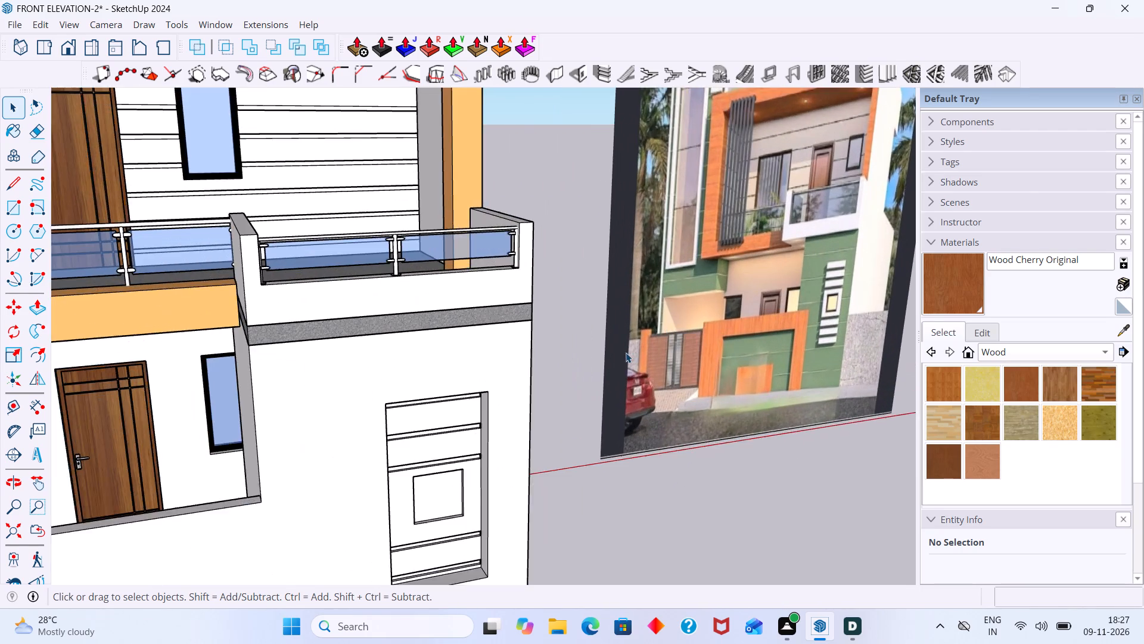
{"action": "scroll", "coordinate": [626, 352], "scroll_direction": "up", "scroll_amount": 4}
{"action": "scroll", "coordinate": [652, 327], "scroll_direction": "down", "scroll_amount": 11}
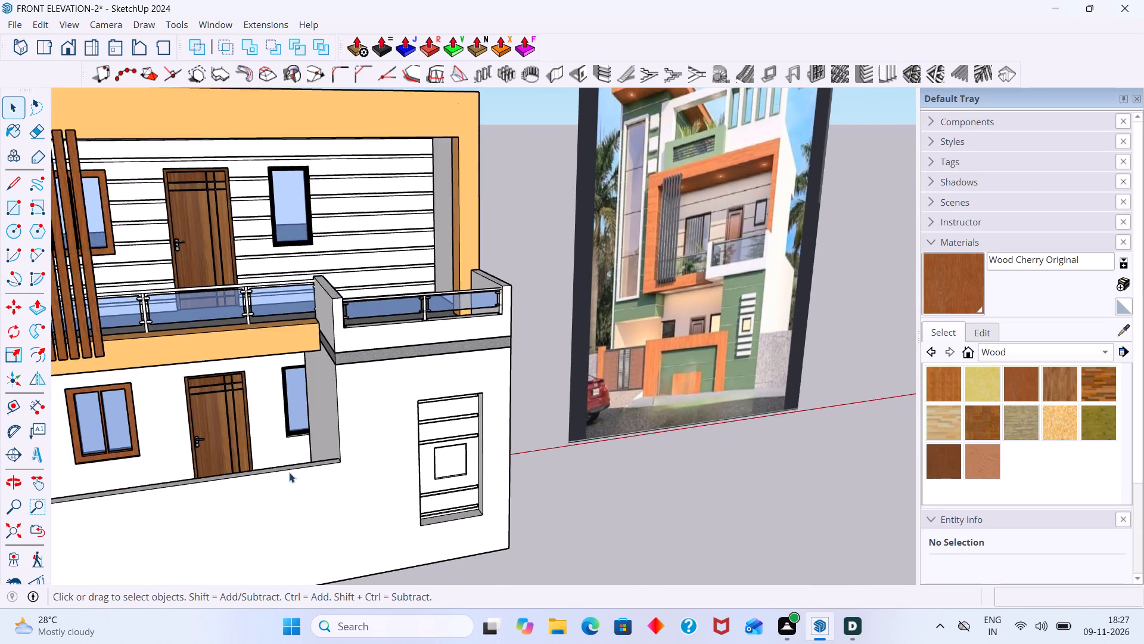
{"action": "scroll", "coordinate": [289, 472], "scroll_direction": "down", "scroll_amount": 8}
{"action": "middle_click_drag", "start_coordinate": [128, 515], "coordinate": [253, 515]}
{"action": "scroll", "coordinate": [253, 515], "scroll_direction": "down", "scroll_amount": 3}
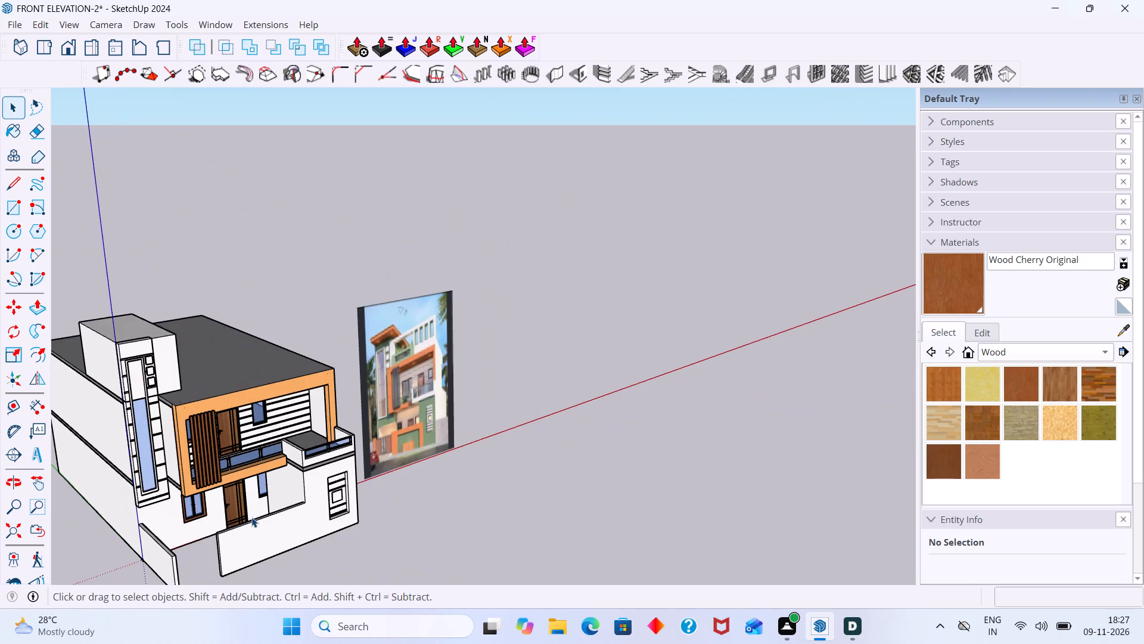
{"action": "middle_click_drag", "start_coordinate": [251, 515], "coordinate": [384, 406], "text": "shift"}
{"action": "scroll", "coordinate": [325, 442], "scroll_direction": "up", "scroll_amount": 12}
Inside the ground-floor group, Push/Pull the side wall's front end face back about 10 5/16" as a new face, dividing off an end strip.
{"action": "left_click", "coordinate": [328, 445]}
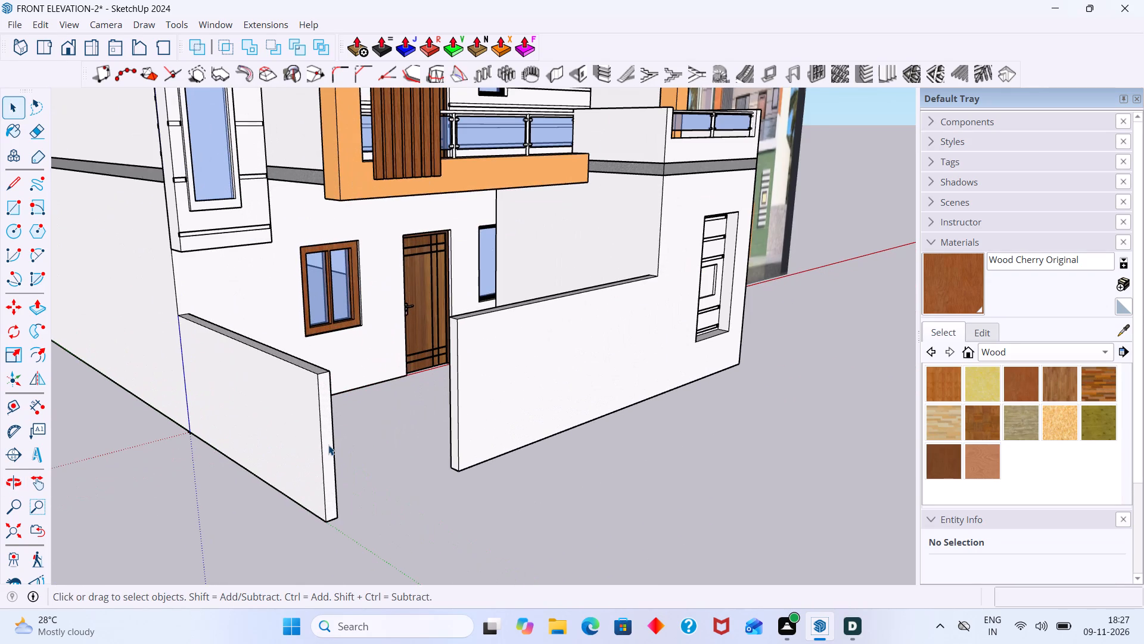
{"action": "scroll", "coordinate": [328, 445], "scroll_direction": "up", "scroll_amount": 2}
{"action": "double_click", "coordinate": [331, 442]}
{"action": "left_click", "coordinate": [331, 445]}
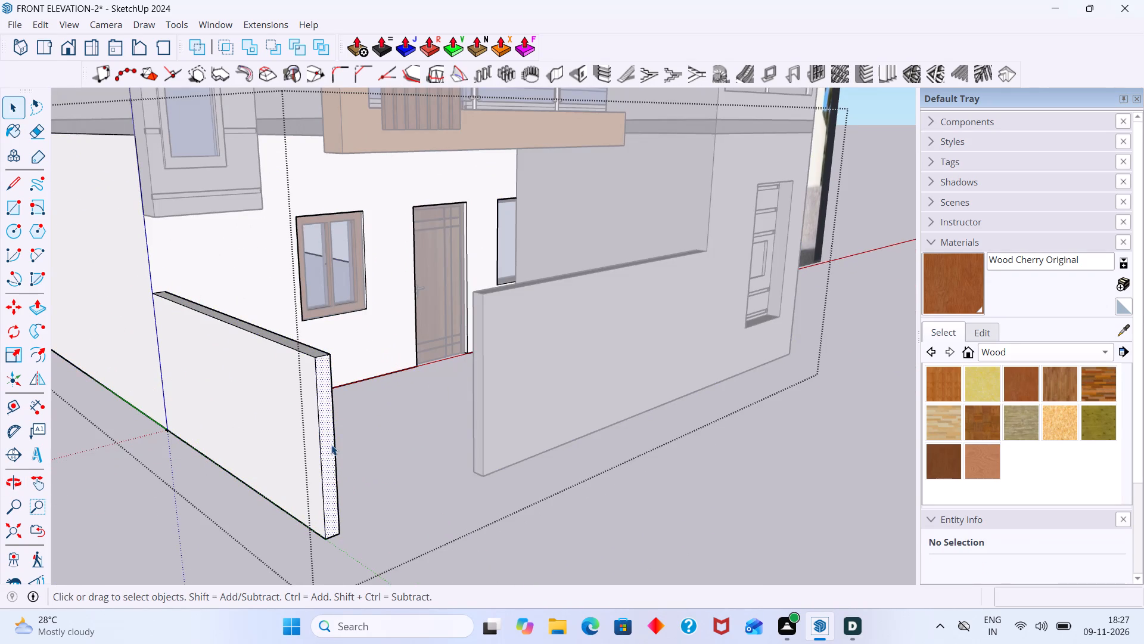
{"action": "key", "text": "p"}
{"action": "left_click", "coordinate": [331, 445]}
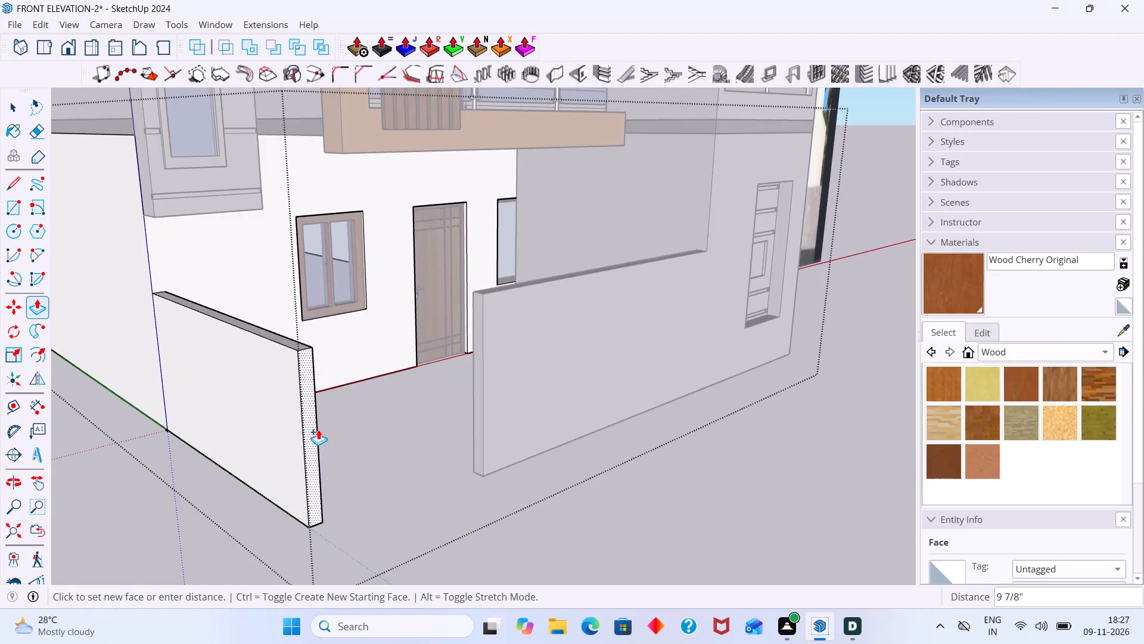
{"action": "middle_click_drag", "start_coordinate": [318, 429], "coordinate": [394, 469]}
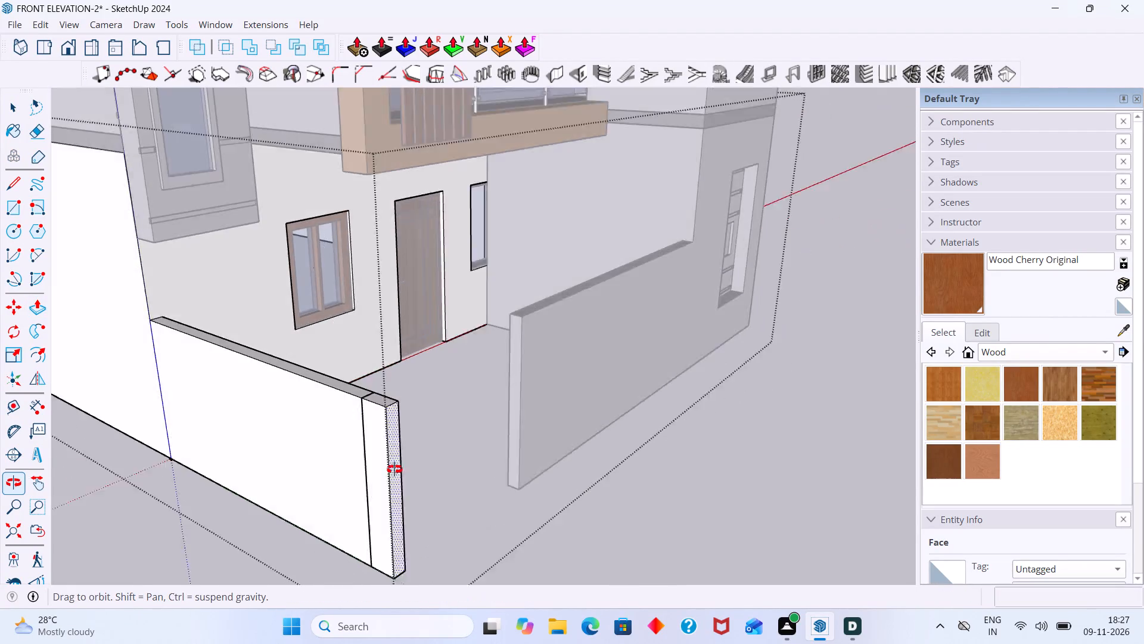
{"action": "middle_click_drag", "start_coordinate": [394, 469], "coordinate": [409, 476]}
{"action": "scroll", "coordinate": [409, 476], "scroll_direction": "up", "scroll_amount": 1}
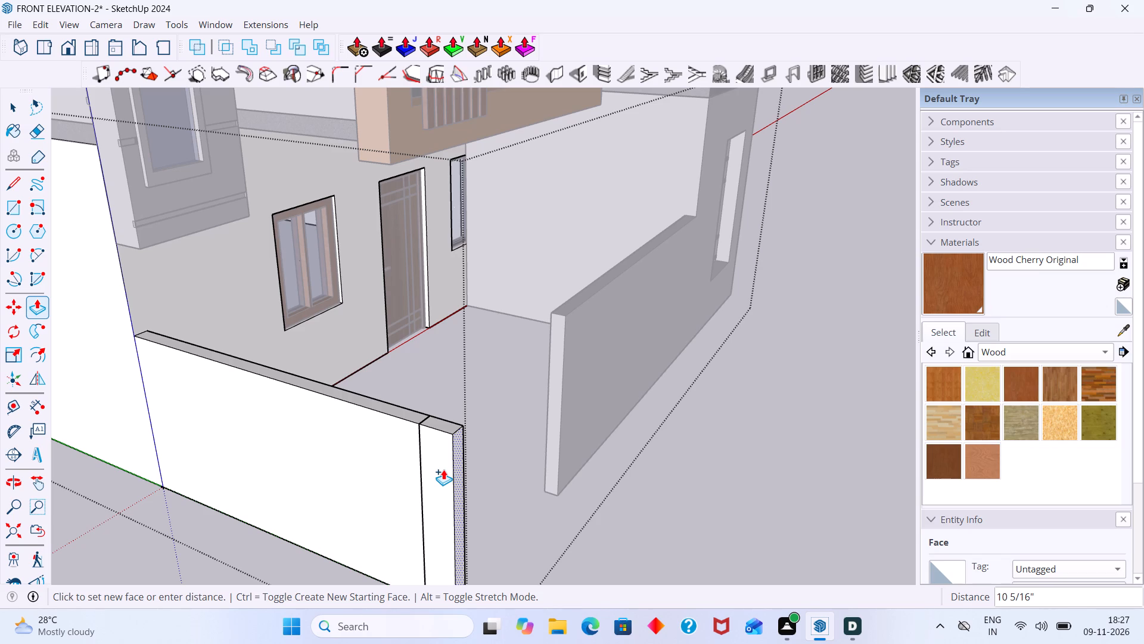
{"action": "left_click", "coordinate": [443, 469]}
{"action": "key", "text": "space"}
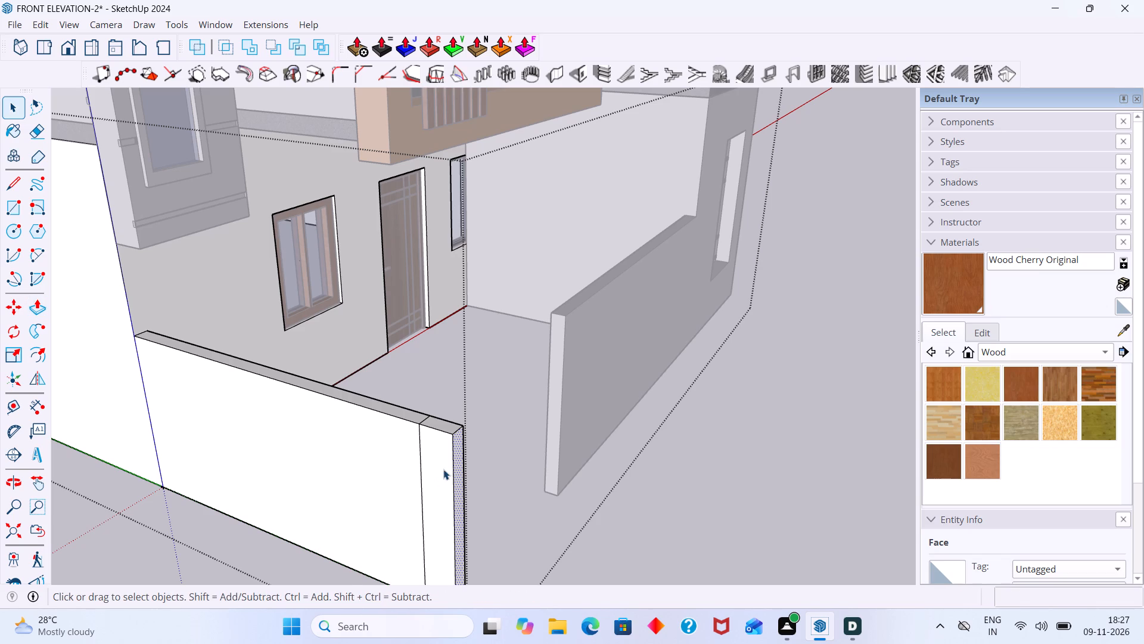
{"action": "scroll", "coordinate": [450, 476], "scroll_direction": "down", "scroll_amount": 6}
{"action": "left_click", "coordinate": [558, 524]}
Reopen the ground-floor group and Push/Pull the outer face of the side wall's end strip outward 1".
{"action": "middle_click_drag", "start_coordinate": [492, 512], "coordinate": [414, 497]}
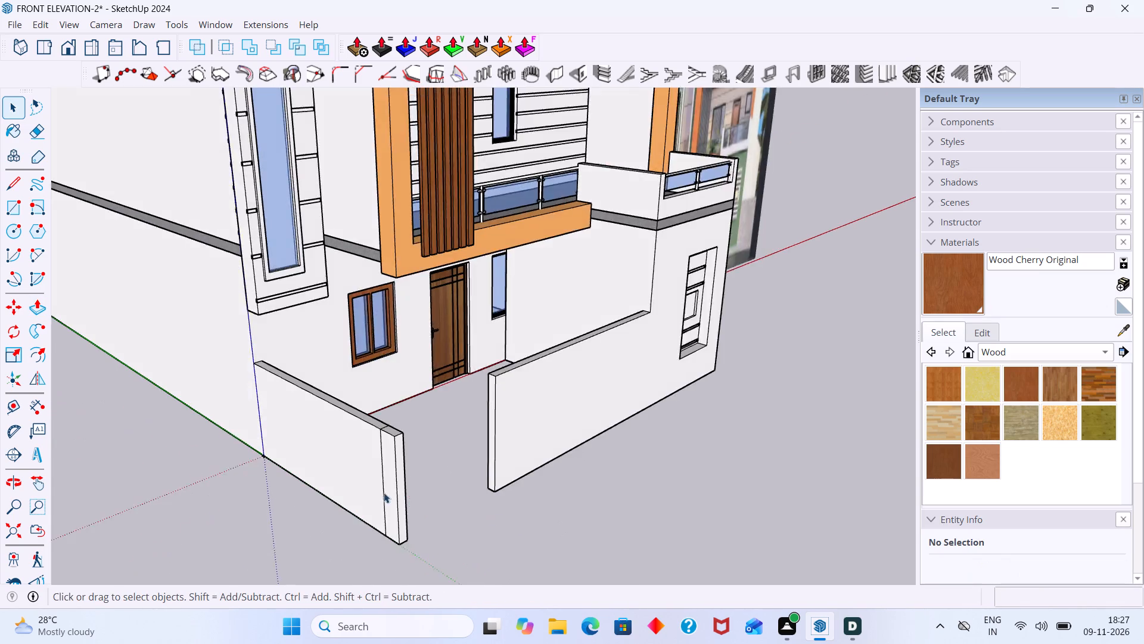
{"action": "scroll", "coordinate": [384, 493], "scroll_direction": "up", "scroll_amount": 6}
{"action": "left_click", "coordinate": [386, 473]}
{"action": "double_click", "coordinate": [392, 473]}
{"action": "left_click", "coordinate": [397, 476]}
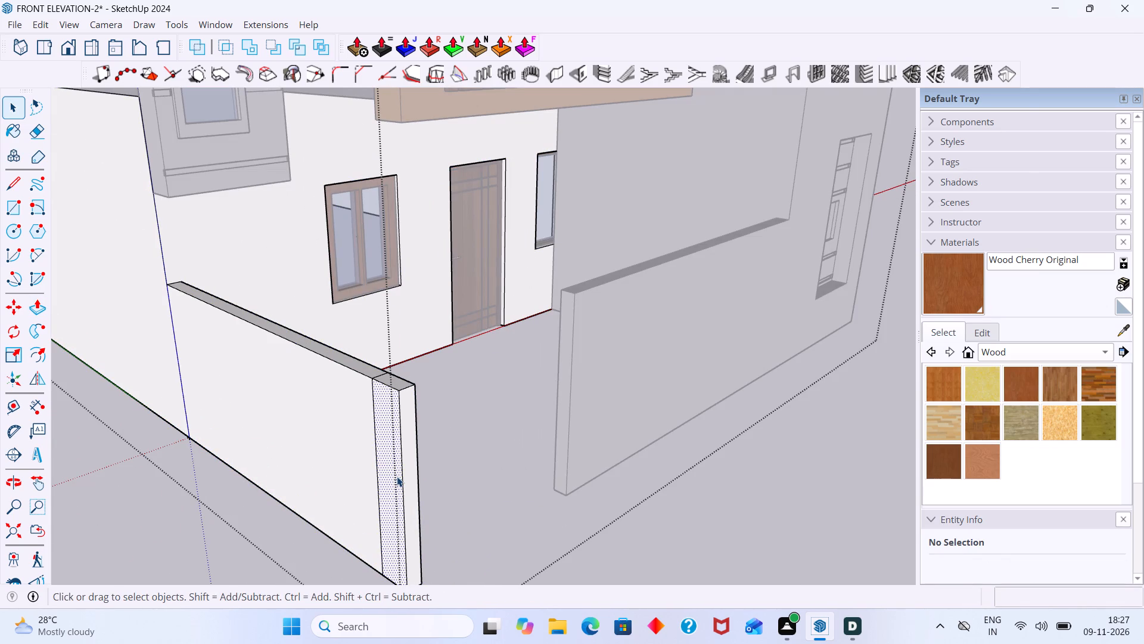
{"action": "key", "text": "p"}
{"action": "left_click", "coordinate": [398, 476]}
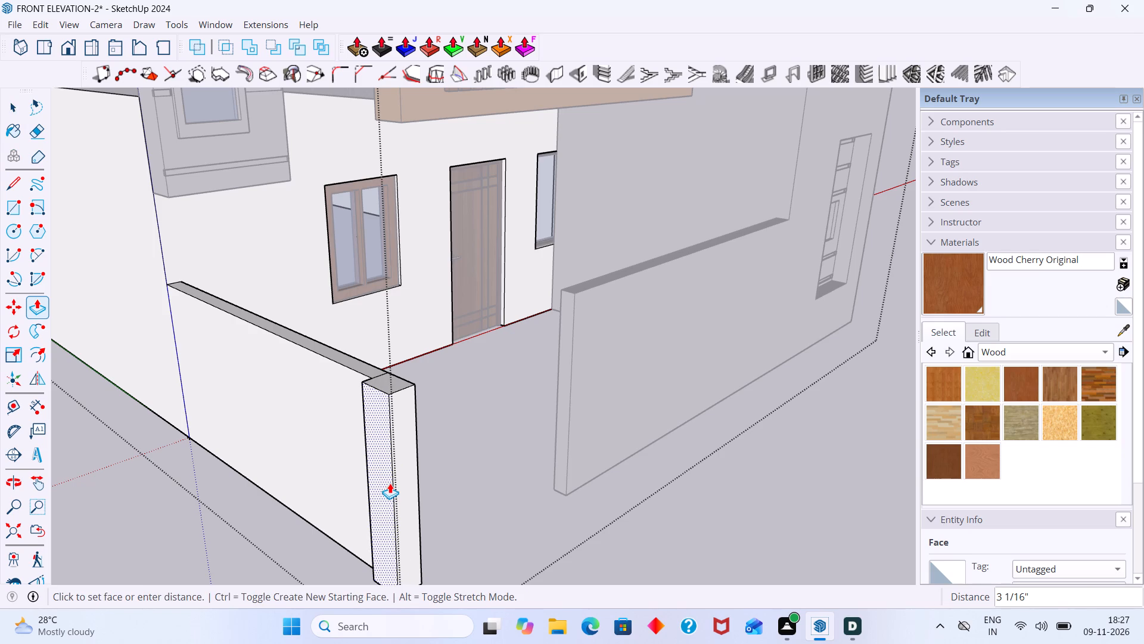
{"action": "key", "text": "1"}
{"action": "key", "text": "shift+quotedbl"}
{"action": "key", "text": "Return"}
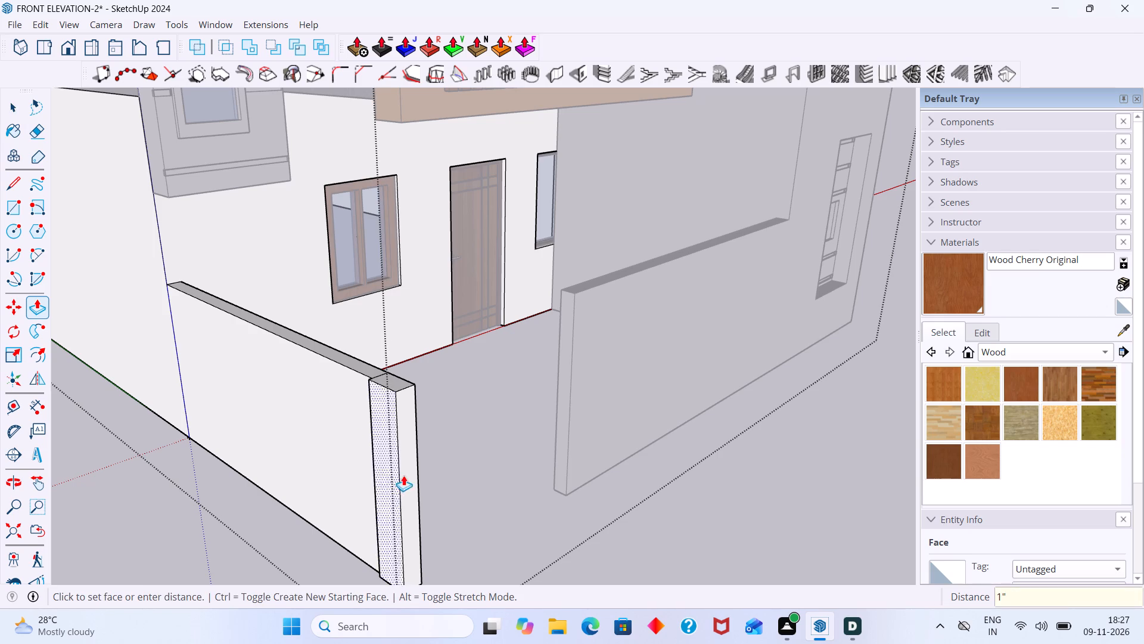
Repeat the 1" Push/Pull on the front and inner faces of the side wall's end strip to form a pier.
{"action": "middle_click_drag", "start_coordinate": [418, 424], "coordinate": [390, 420]}
{"action": "scroll", "coordinate": [375, 417], "scroll_direction": "up", "scroll_amount": 2}
{"action": "double_click", "coordinate": [378, 417]}
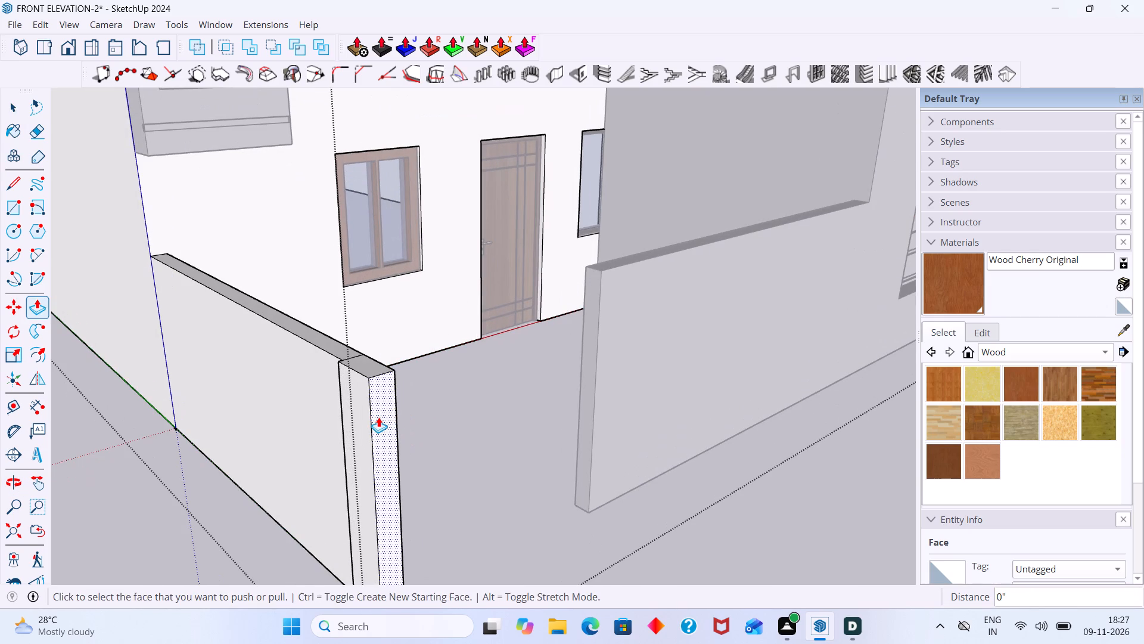
{"action": "middle_click_drag", "start_coordinate": [393, 397], "coordinate": [208, 441]}
{"action": "scroll", "coordinate": [220, 390], "scroll_direction": "up", "scroll_amount": 6}
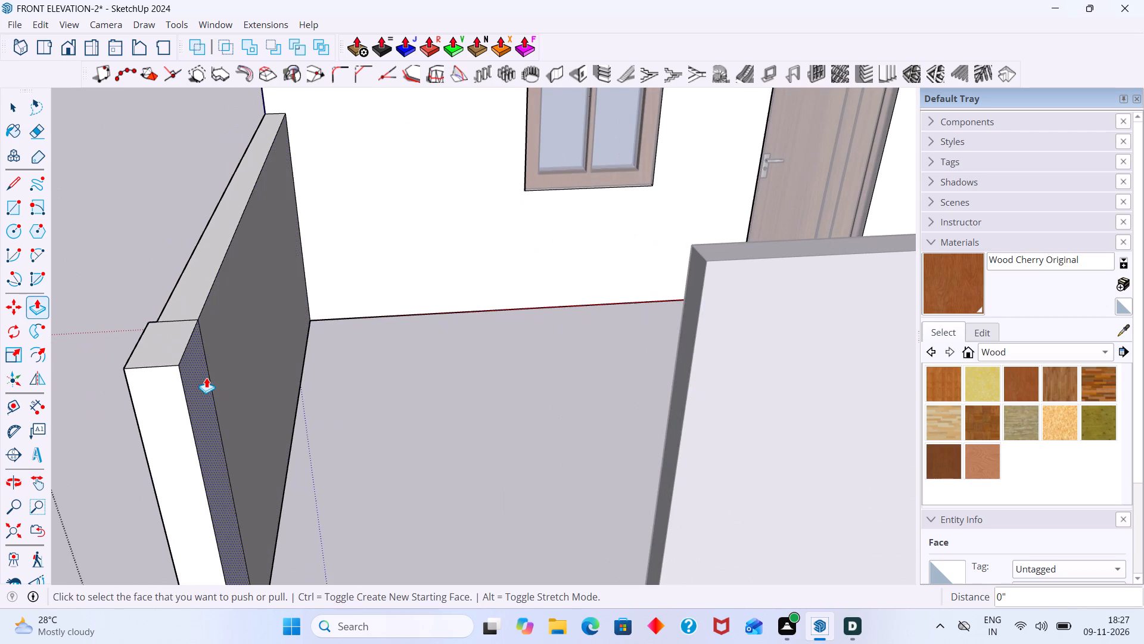
{"action": "double_click", "coordinate": [199, 377]}
Examine the thickened pier at the side wall's front end from above and from its outer side.
{"action": "scroll", "coordinate": [226, 376], "scroll_direction": "down", "scroll_amount": 6}
{"action": "middle_click_drag", "start_coordinate": [266, 402], "coordinate": [464, 432]}
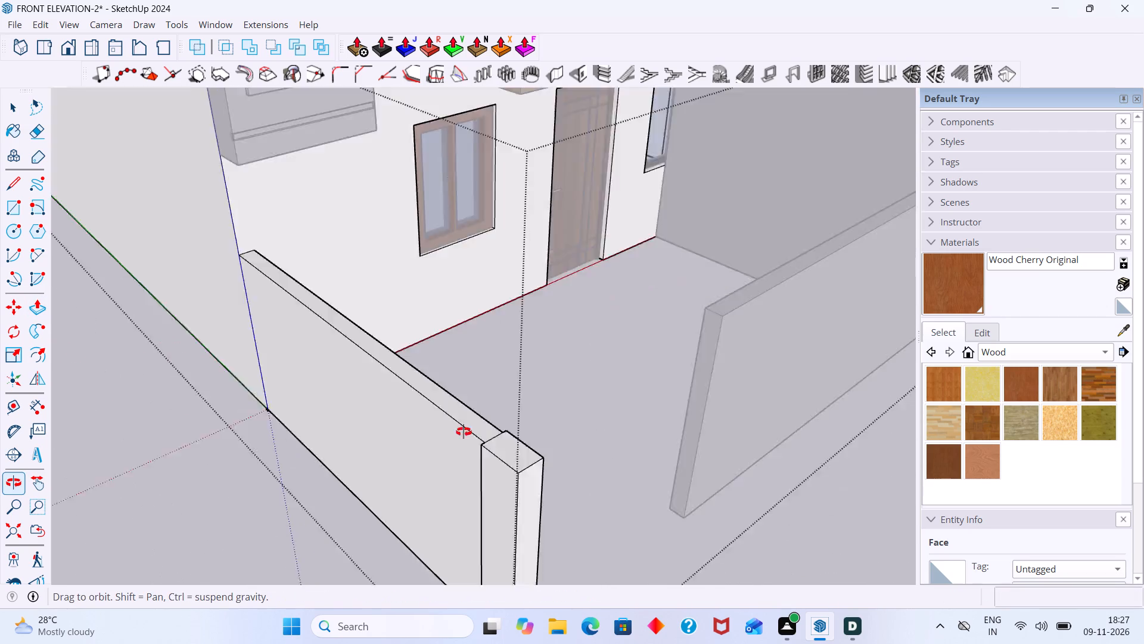
{"action": "middle_click_drag", "start_coordinate": [464, 432], "coordinate": [585, 459]}
{"action": "scroll", "coordinate": [698, 457], "scroll_direction": "up", "scroll_amount": 4}
{"action": "middle_click_drag", "start_coordinate": [694, 452], "coordinate": [693, 448], "text": "shift"}
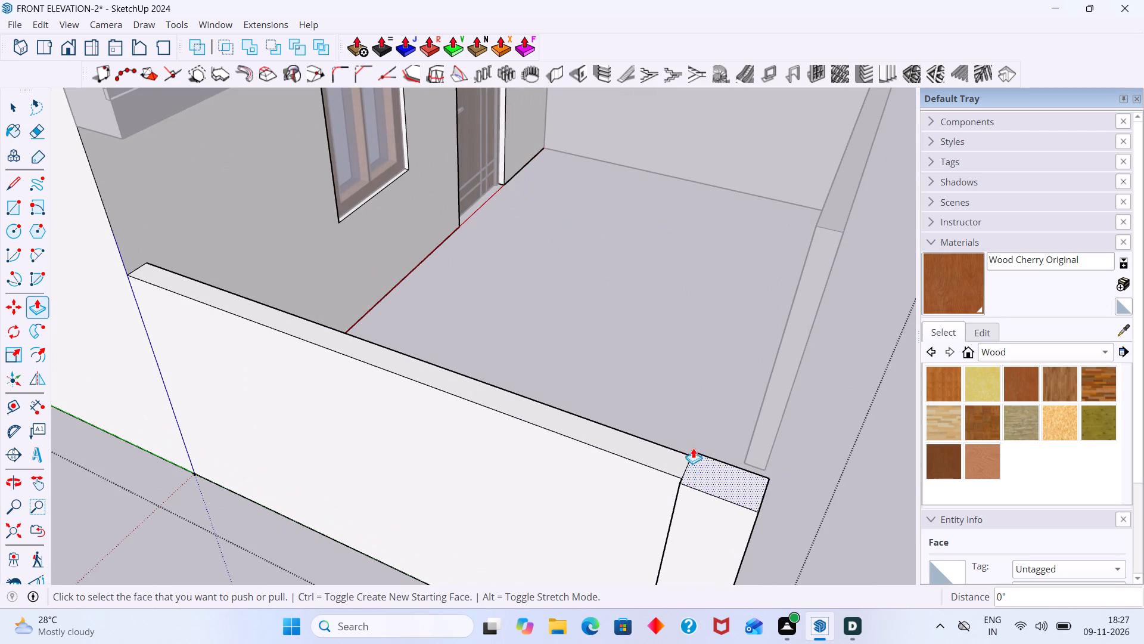
{"action": "middle_click_drag", "start_coordinate": [693, 448], "coordinate": [667, 273], "text": "shift"}
{"action": "scroll", "coordinate": [703, 411], "scroll_direction": "up", "scroll_amount": 1}
{"action": "middle_click_drag", "start_coordinate": [703, 411], "coordinate": [484, 379]}
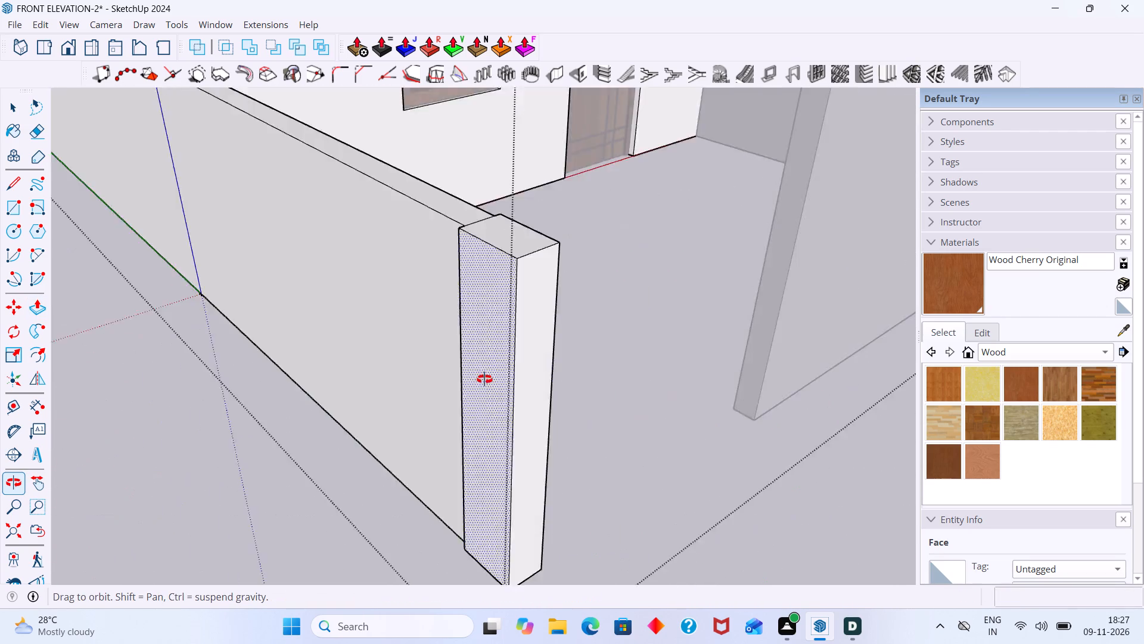
{"action": "middle_click_drag", "start_coordinate": [484, 379], "coordinate": [443, 436]}
{"action": "middle_click_drag", "start_coordinate": [301, 397], "coordinate": [486, 343]}
{"action": "scroll", "coordinate": [463, 348], "scroll_direction": "up", "scroll_amount": 2}
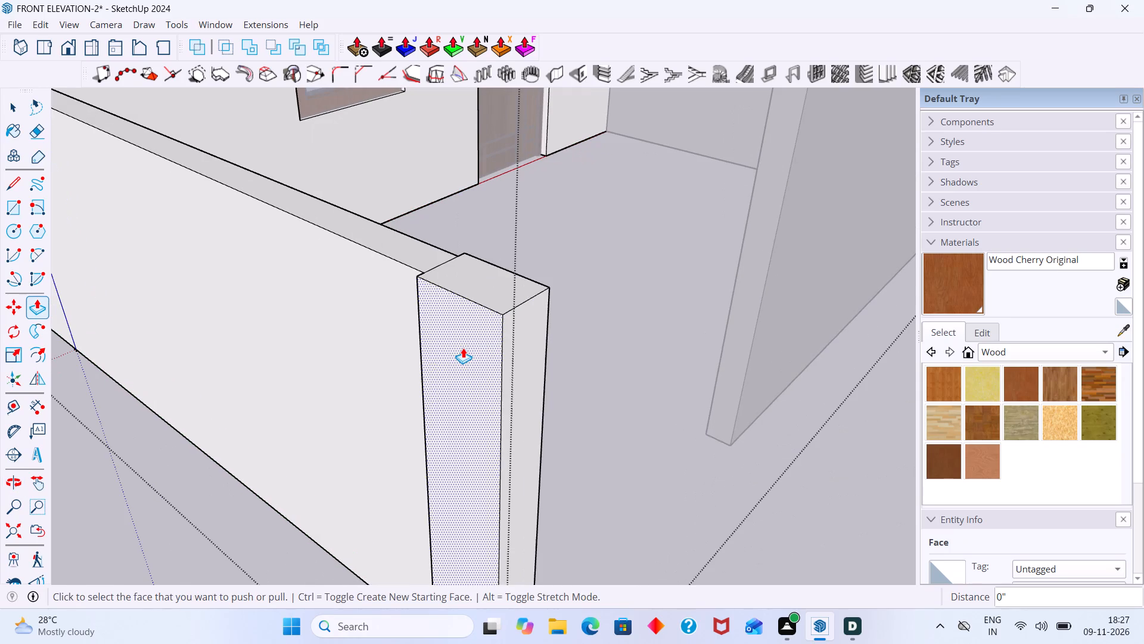
Push/Pull the pier's outer face outward 0.5", then repeat the same offset on its front and inner faces.
{"action": "left_click", "coordinate": [463, 348]}
{"action": "type", "text": "0.5"}
{"action": "key", "text": "shift+quotedbl"}
{"action": "key", "text": "Return"}
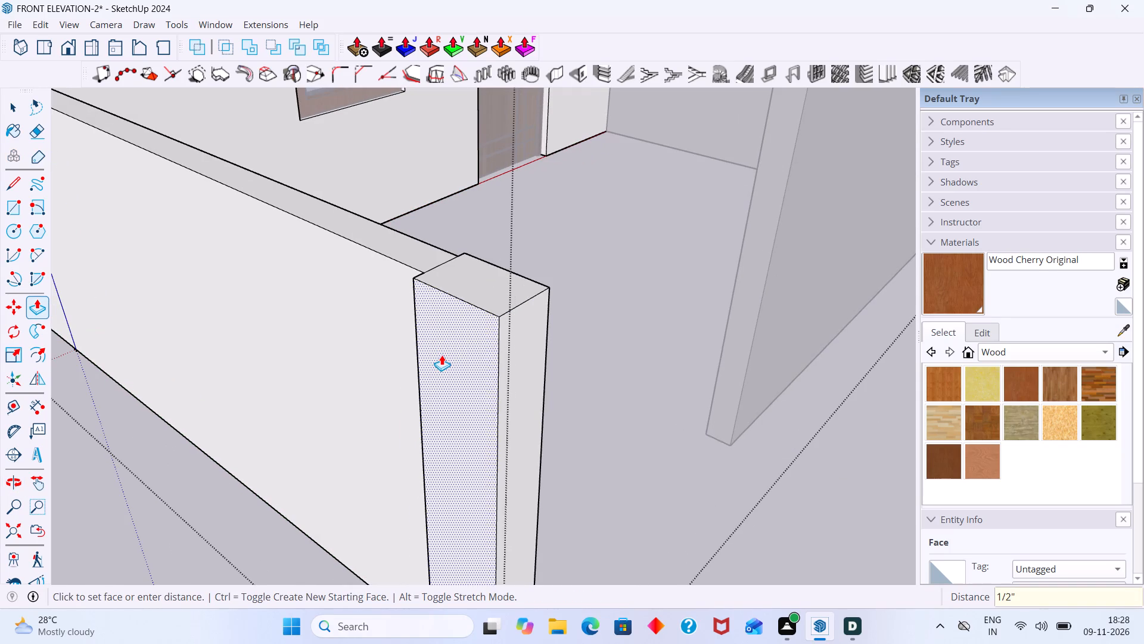
{"action": "double_click", "coordinate": [518, 327]}
{"action": "scroll", "coordinate": [540, 318], "scroll_direction": "up", "scroll_amount": 1}
{"action": "middle_click_drag", "start_coordinate": [540, 318], "coordinate": [249, 343]}
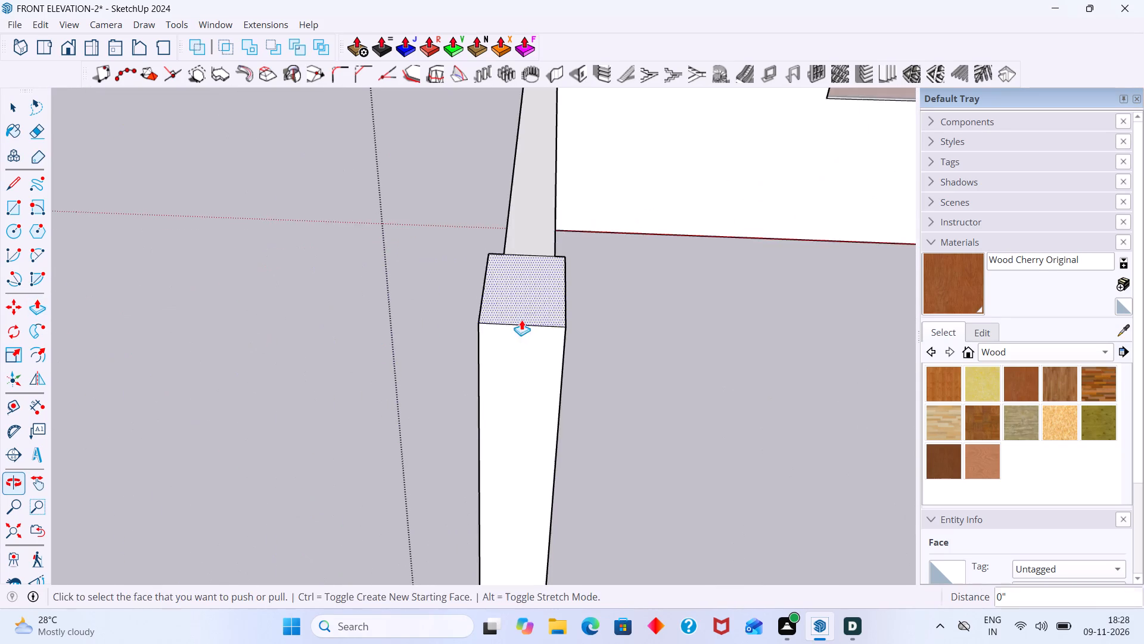
{"action": "middle_click_drag", "start_coordinate": [586, 301], "coordinate": [464, 286]}
{"action": "scroll", "coordinate": [560, 336], "scroll_direction": "up", "scroll_amount": 2}
{"action": "double_click", "coordinate": [588, 337]}
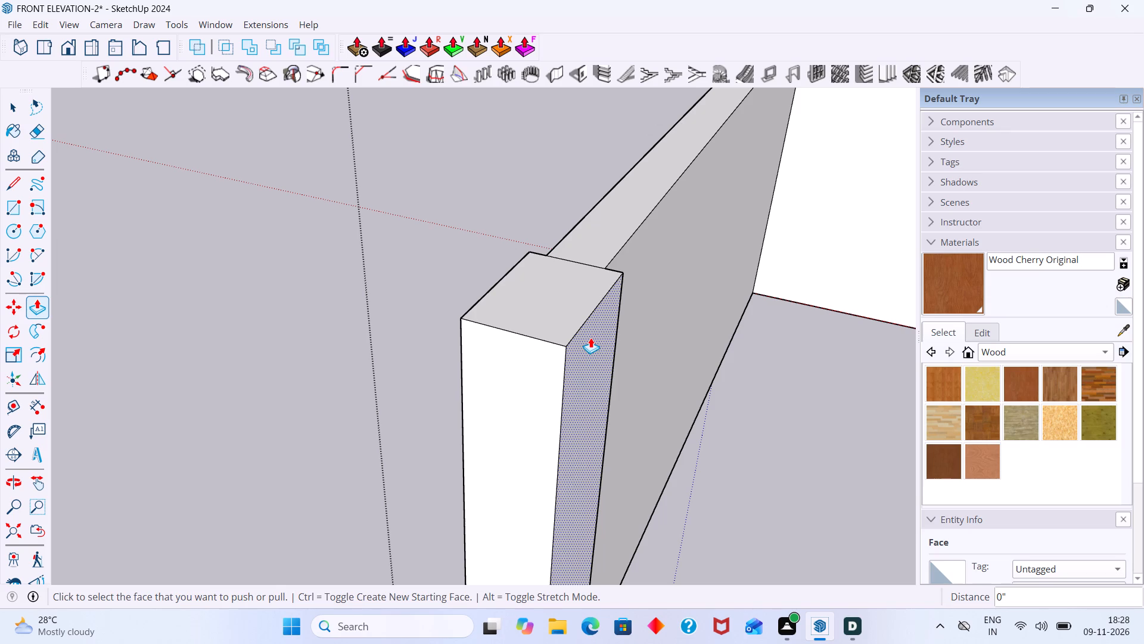
{"action": "key", "text": "space"}
{"action": "left_click", "coordinate": [486, 206]}
Raise the pier's top face by repeating the 0.5" Push/Pull.
{"action": "scroll", "coordinate": [489, 217], "scroll_direction": "down", "scroll_amount": 5}
{"action": "middle_click_drag", "start_coordinate": [548, 258], "coordinate": [772, 343]}
{"action": "scroll", "coordinate": [722, 293], "scroll_direction": "up", "scroll_amount": 9}
{"action": "left_click", "coordinate": [733, 305]}
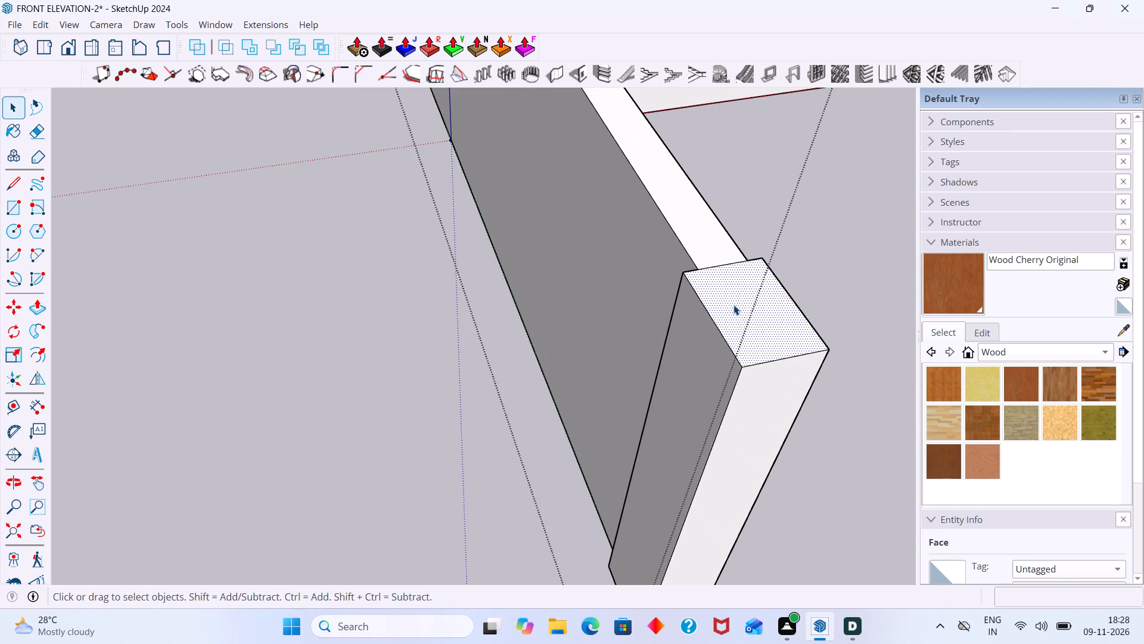
{"action": "key", "text": "p"}
{"action": "double_click", "coordinate": [733, 305]}
{"action": "key", "text": "space"}
Erase the two short leftover edges on the pier's back face above the side wall's top.
{"action": "scroll", "coordinate": [724, 265], "scroll_direction": "up", "scroll_amount": 4}
{"action": "middle_click_drag", "start_coordinate": [694, 275], "coordinate": [764, 278]}
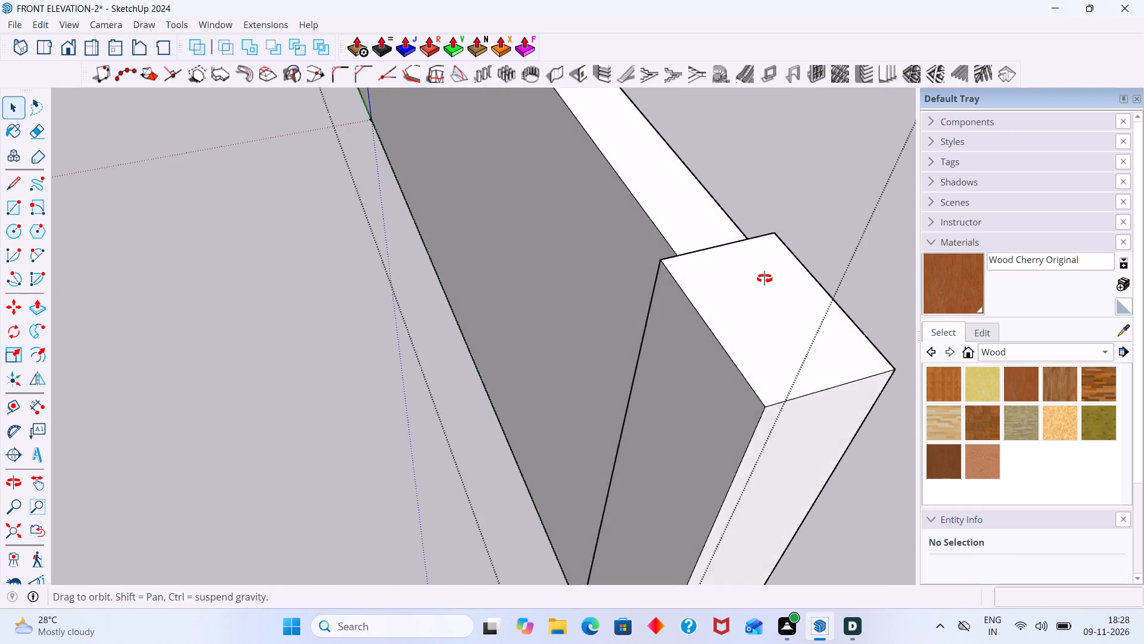
{"action": "middle_click_drag", "start_coordinate": [764, 278], "coordinate": [952, 227]}
{"action": "scroll", "coordinate": [641, 198], "scroll_direction": "up", "scroll_amount": 2}
{"action": "middle_click_drag", "start_coordinate": [592, 188], "coordinate": [888, 148]}
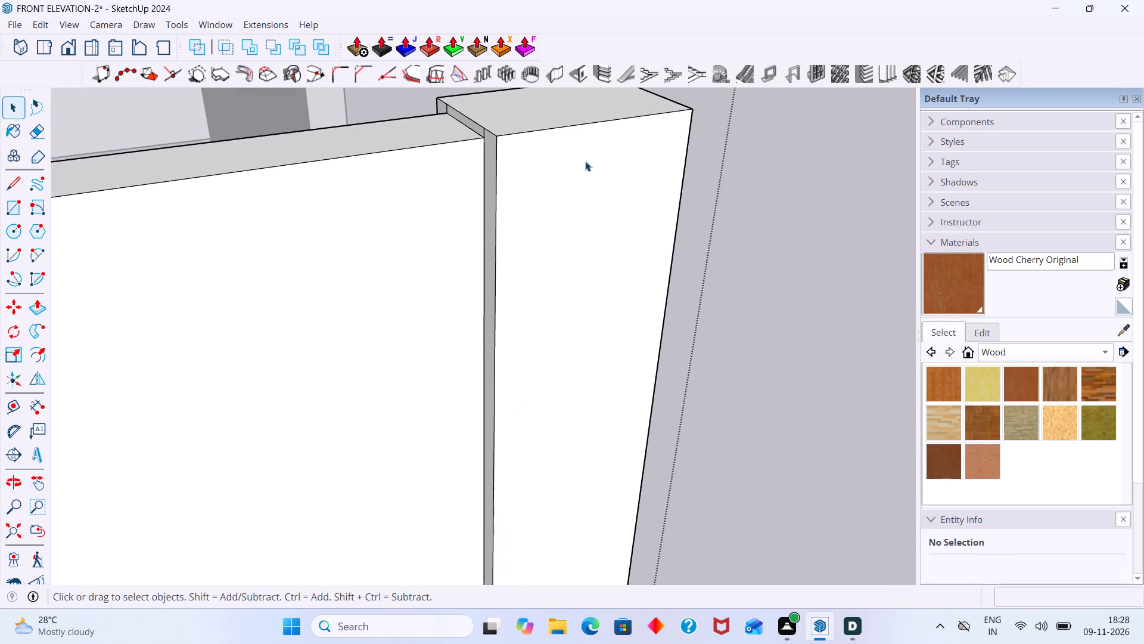
{"action": "scroll", "coordinate": [499, 156], "scroll_direction": "up", "scroll_amount": 7}
{"action": "scroll", "coordinate": [486, 148], "scroll_direction": "down", "scroll_amount": 9}
{"action": "scroll", "coordinate": [474, 128], "scroll_direction": "up", "scroll_amount": 11}
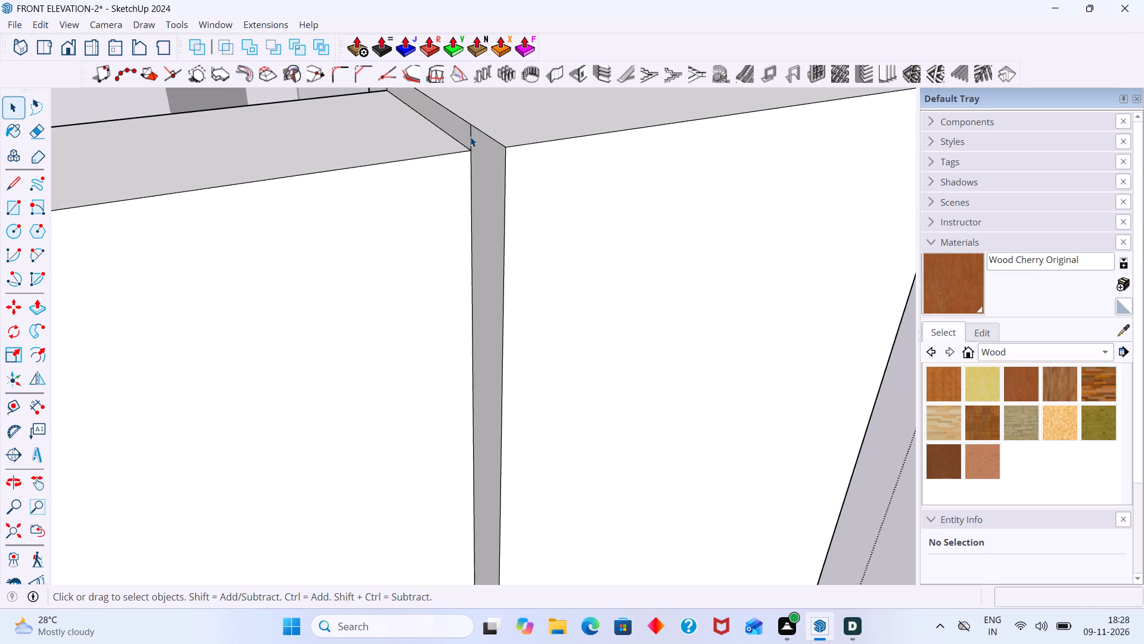
{"action": "left_click", "coordinate": [470, 137]}
{"action": "double_click", "coordinate": [470, 137]}
{"action": "left_click", "coordinate": [471, 139]}
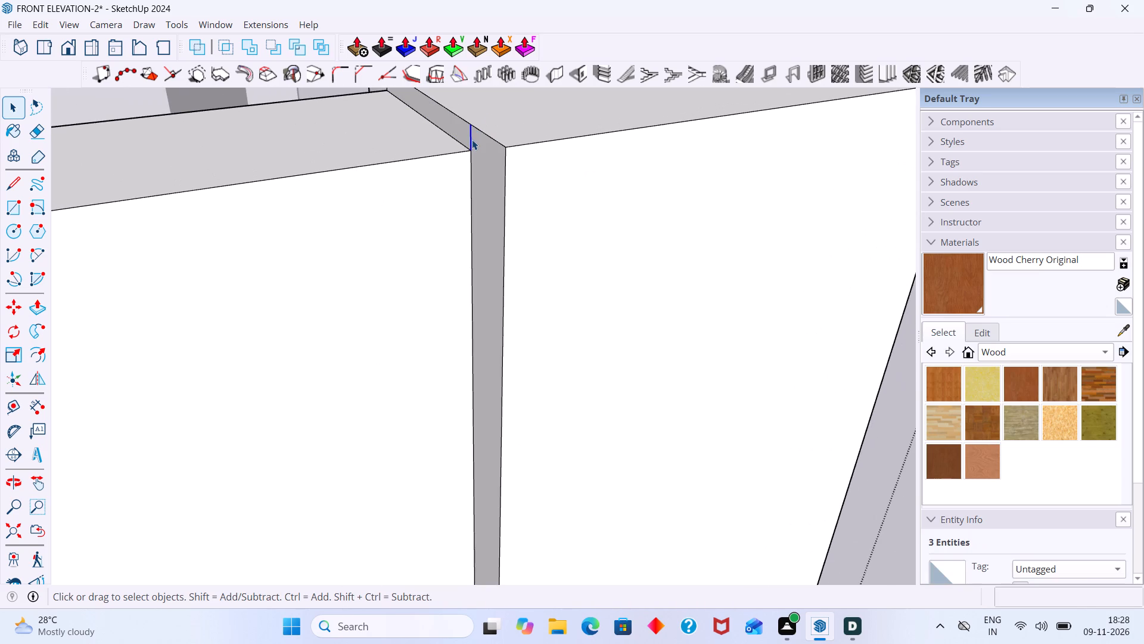
{"action": "key", "text": "Delete"}
{"action": "scroll", "coordinate": [473, 142], "scroll_direction": "down", "scroll_amount": 6}
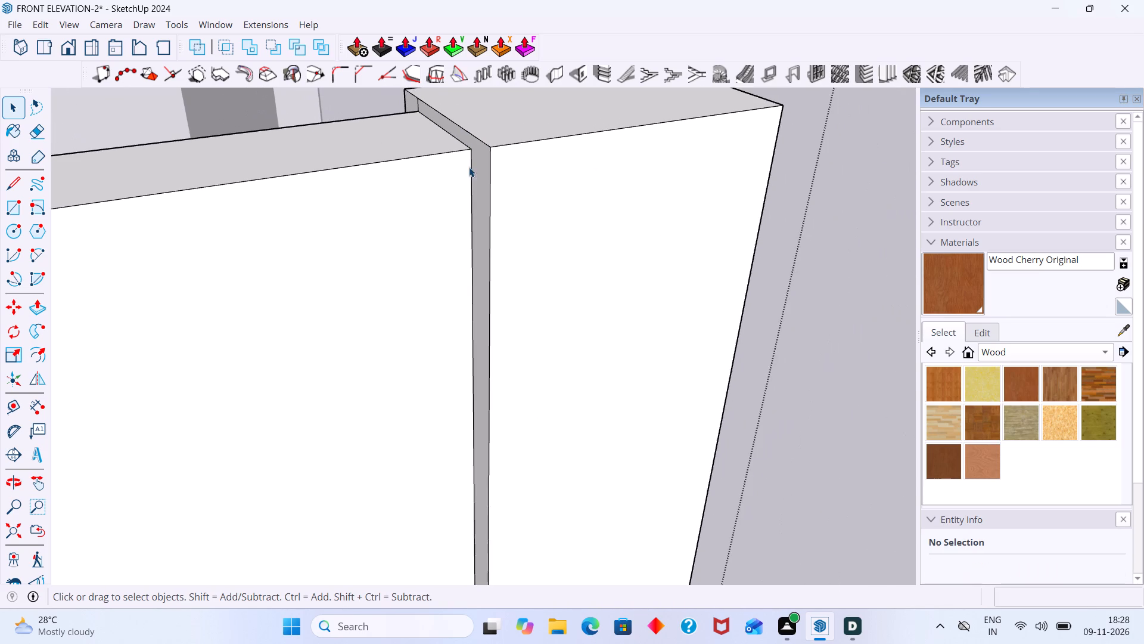
{"action": "middle_click_drag", "start_coordinate": [486, 225], "coordinate": [589, 352], "text": "shift"}
{"action": "scroll", "coordinate": [531, 200], "scroll_direction": "up", "scroll_amount": 9}
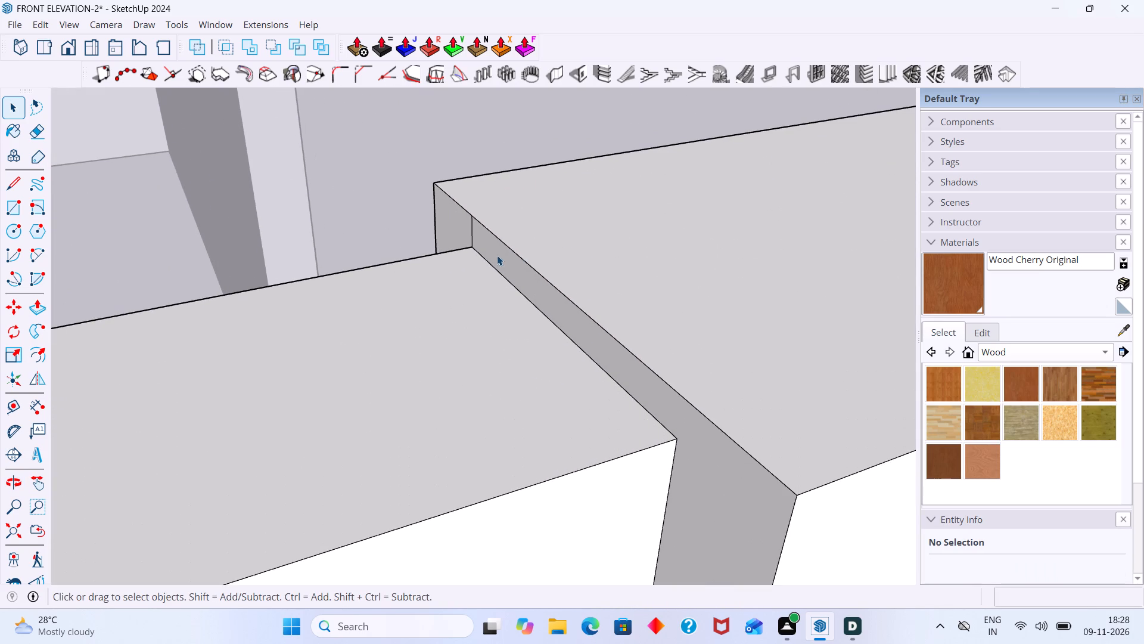
{"action": "key", "text": "e"}
{"action": "scroll", "coordinate": [485, 256], "scroll_direction": "up", "scroll_amount": 6}
{"action": "left_click_drag", "start_coordinate": [471, 222], "coordinate": [461, 215]}
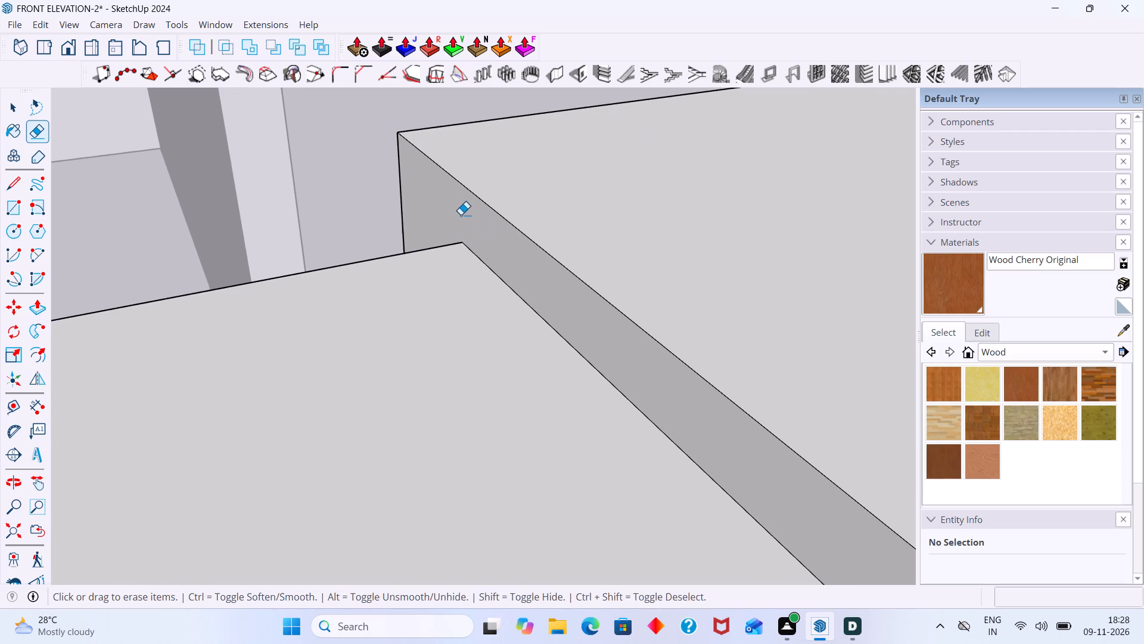
Leave the ground-floor group and examine the pier against the whole facade and the reference image.
{"action": "scroll", "coordinate": [493, 223], "scroll_direction": "down", "scroll_amount": 20}
{"action": "scroll", "coordinate": [493, 223], "scroll_direction": "down", "scroll_amount": 6}
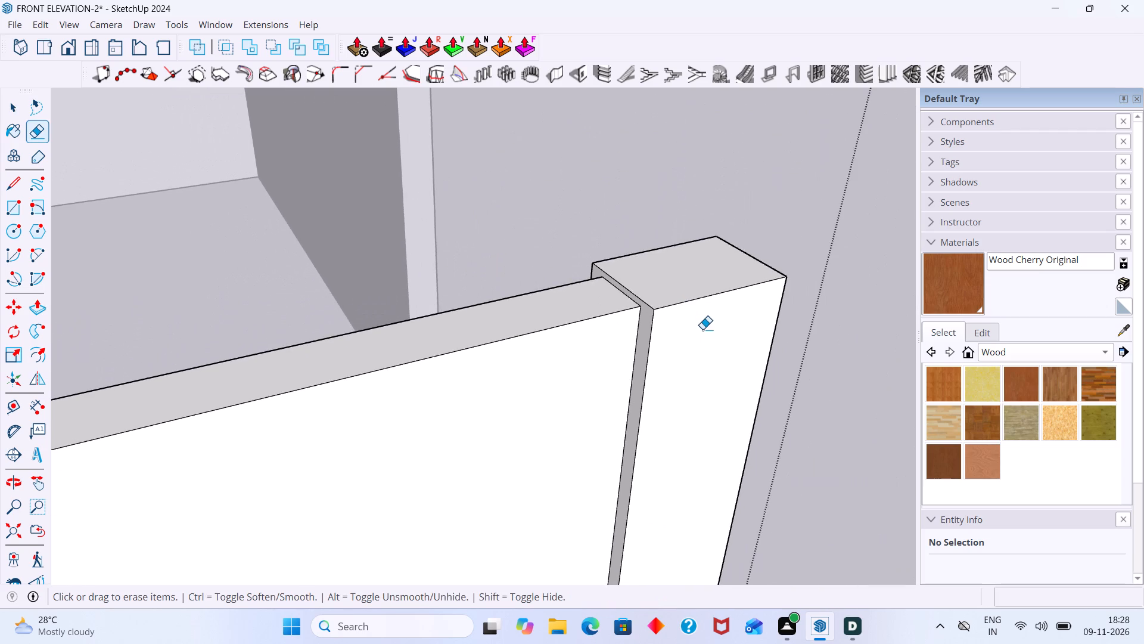
{"action": "middle_click_drag", "start_coordinate": [701, 330], "coordinate": [489, 268]}
{"action": "scroll", "coordinate": [633, 305], "scroll_direction": "down", "scroll_amount": 11}
{"action": "middle_click_drag", "start_coordinate": [753, 381], "coordinate": [571, 383]}
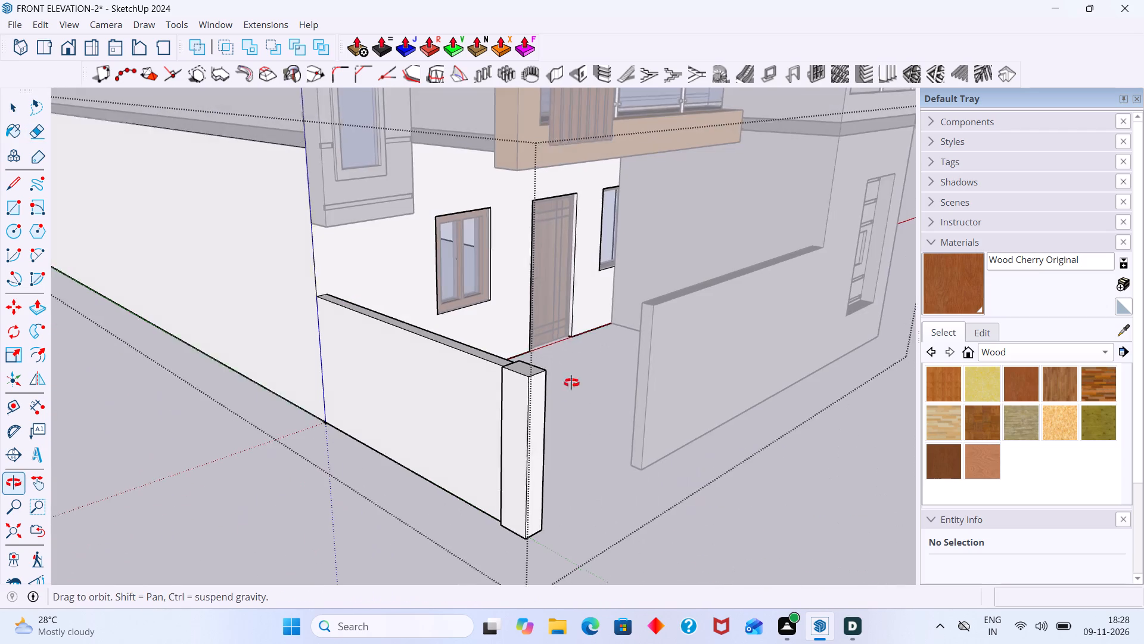
{"action": "middle_click_drag", "start_coordinate": [571, 383], "coordinate": [564, 389]}
{"action": "key", "text": "space"}
{"action": "scroll", "coordinate": [554, 433], "scroll_direction": "up", "scroll_amount": 3}
{"action": "scroll", "coordinate": [597, 477], "scroll_direction": "down", "scroll_amount": 2}
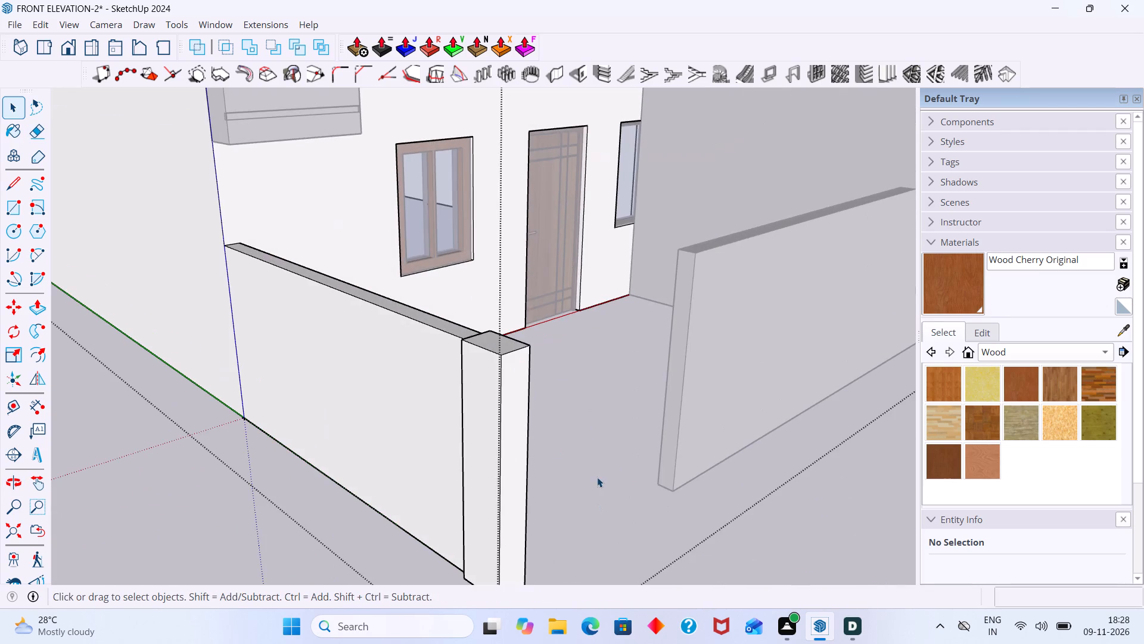
{"action": "scroll", "coordinate": [597, 477], "scroll_direction": "down", "scroll_amount": 2}
{"action": "scroll", "coordinate": [715, 500], "scroll_direction": "down", "scroll_amount": 4}
{"action": "middle_click_drag", "start_coordinate": [635, 458], "coordinate": [513, 397], "text": "shift"}
{"action": "left_click", "coordinate": [637, 489]}
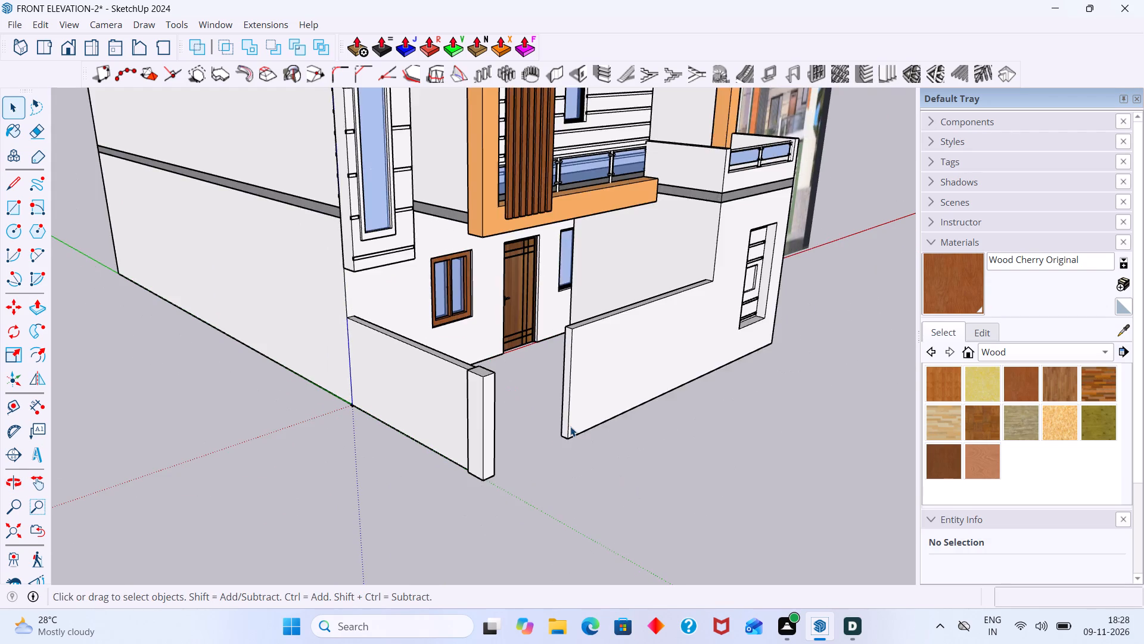
{"action": "scroll", "coordinate": [488, 370], "scroll_direction": "up", "scroll_amount": 5}
{"action": "scroll", "coordinate": [566, 398], "scroll_direction": "down", "scroll_amount": 9}
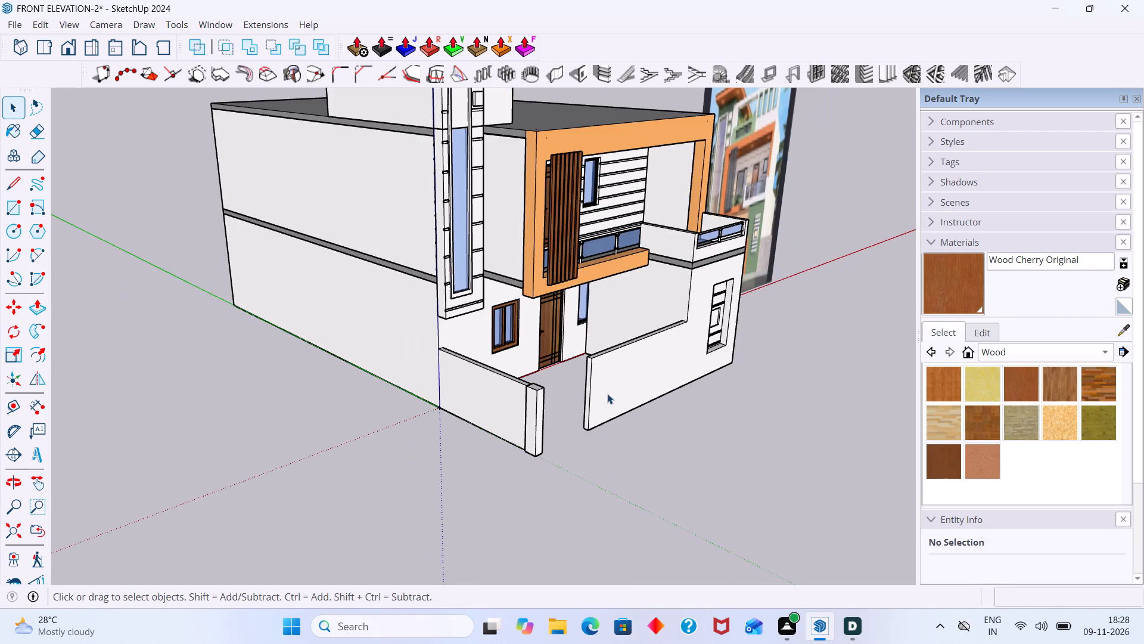
{"action": "middle_click_drag", "start_coordinate": [619, 390], "coordinate": [571, 382]}
{"action": "scroll", "coordinate": [614, 358], "scroll_direction": "down", "scroll_amount": 2}
{"action": "middle_click_drag", "start_coordinate": [615, 369], "coordinate": [458, 320], "text": "shift"}
{"action": "scroll", "coordinate": [712, 272], "scroll_direction": "up", "scroll_amount": 2}
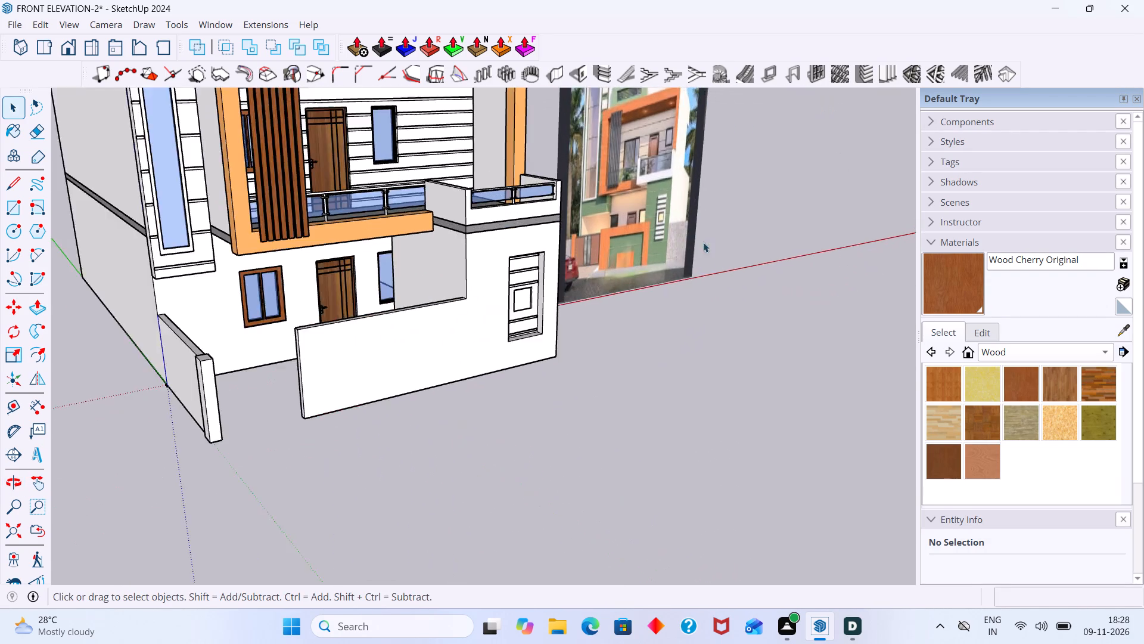
{"action": "scroll", "coordinate": [703, 242], "scroll_direction": "up", "scroll_amount": 9}
{"action": "scroll", "coordinate": [583, 277], "scroll_direction": "down", "scroll_amount": 7}
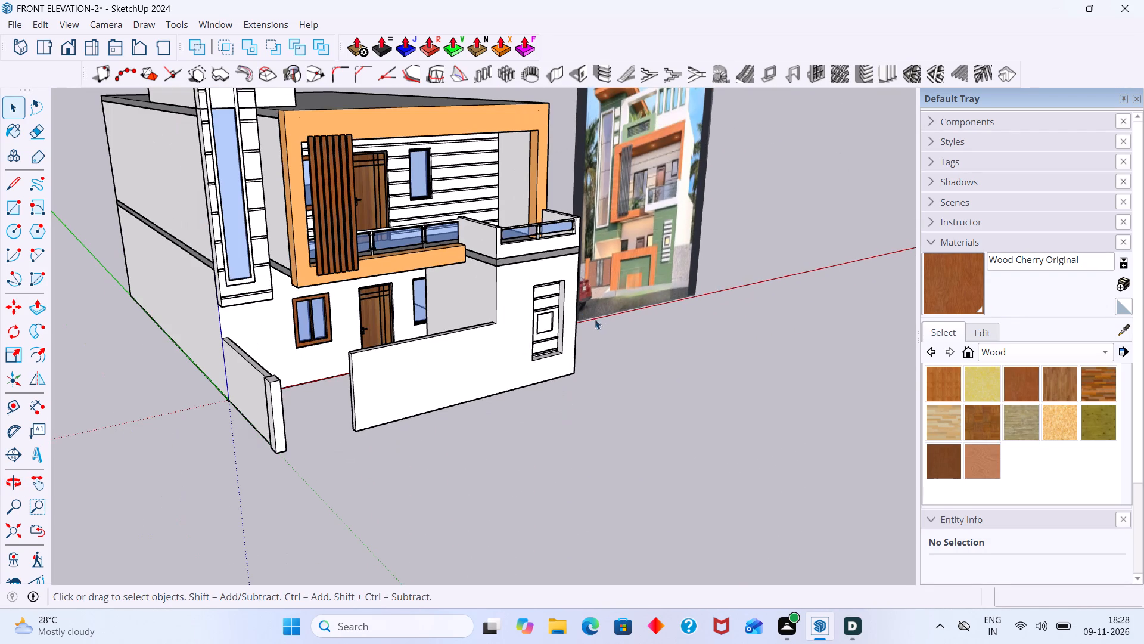
Sample the orange Color C03 material from the frame around the upper-floor balcony.
{"action": "left_click", "coordinate": [1127, 331]}
{"action": "left_click", "coordinate": [513, 128]}
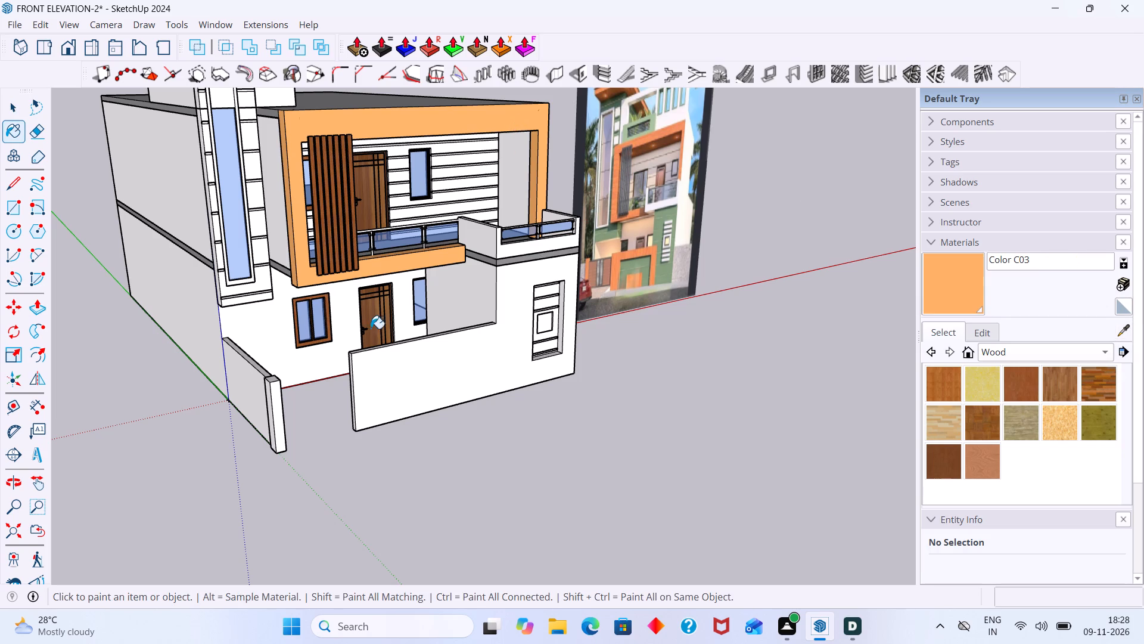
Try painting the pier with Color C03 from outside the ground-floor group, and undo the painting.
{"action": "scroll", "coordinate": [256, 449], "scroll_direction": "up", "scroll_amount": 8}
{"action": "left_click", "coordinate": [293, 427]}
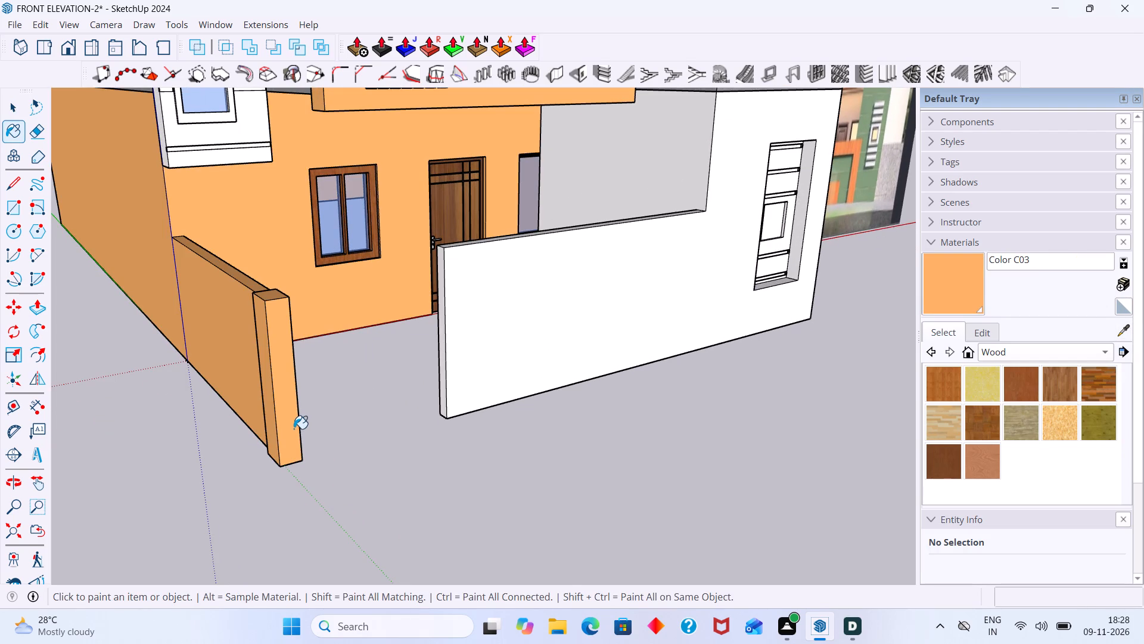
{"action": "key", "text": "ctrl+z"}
Inside the ground-floor group, paint the pier's front, outer and top faces with Color C03.
{"action": "key", "text": "space"}
{"action": "triple_click", "coordinate": [294, 432]}
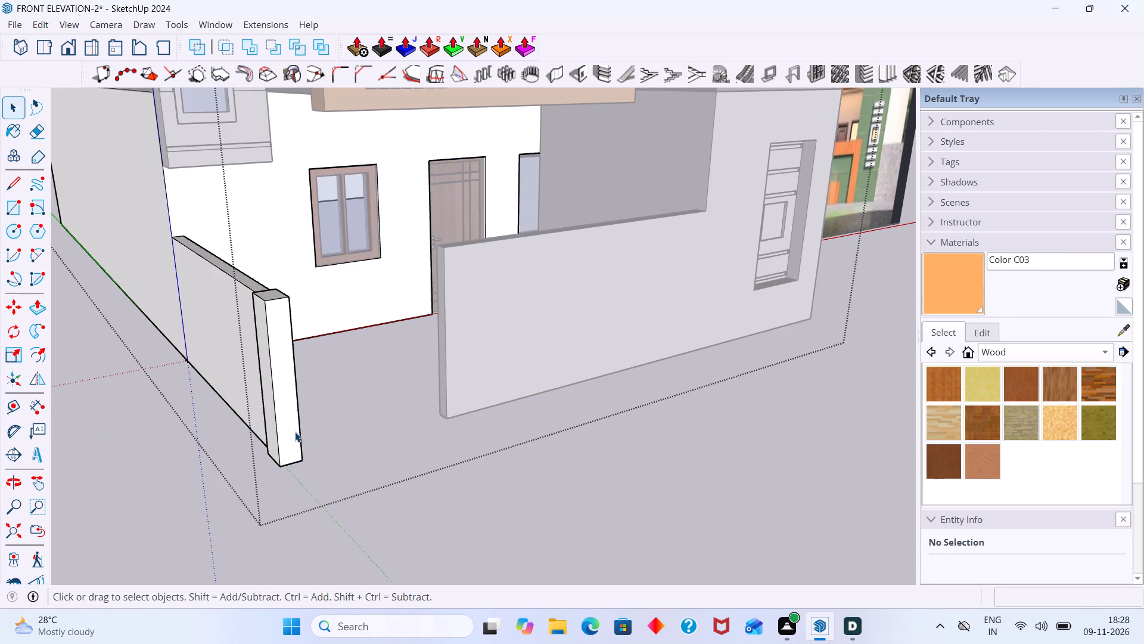
{"action": "left_click", "coordinate": [293, 433]}
{"action": "scroll", "coordinate": [293, 433], "scroll_direction": "up", "scroll_amount": 2}
{"action": "double_click", "coordinate": [293, 433]}
{"action": "left_click", "coordinate": [290, 427]}
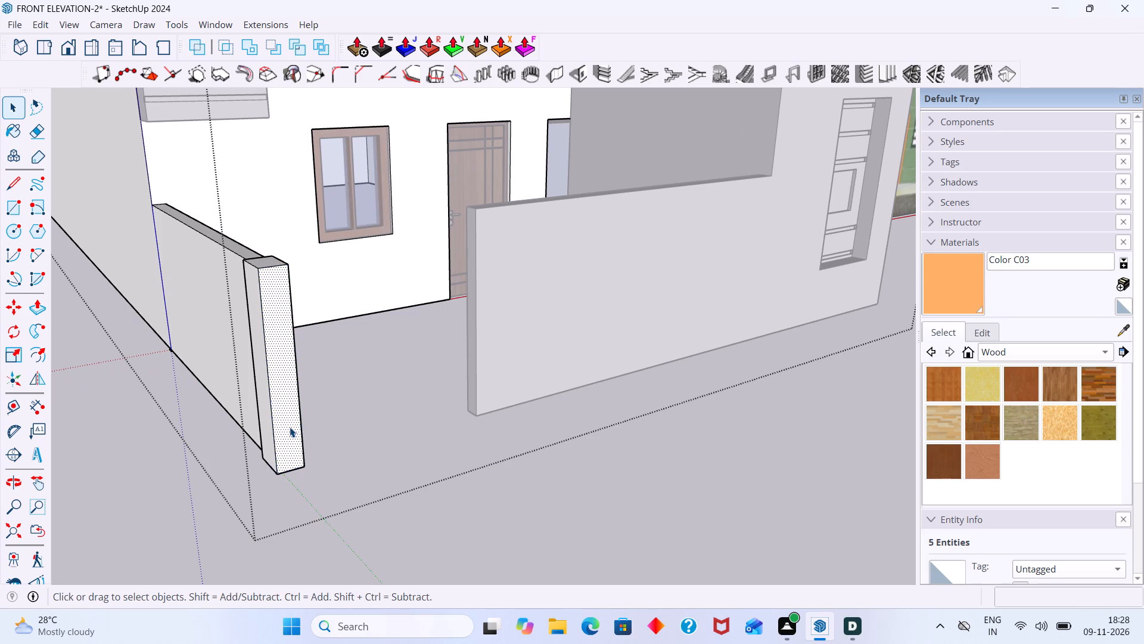
{"action": "left_click", "coordinate": [953, 290]}
{"action": "left_click", "coordinate": [287, 392]}
{"action": "middle_click_drag", "start_coordinate": [287, 392], "coordinate": [448, 411]}
{"action": "scroll", "coordinate": [564, 402], "scroll_direction": "up", "scroll_amount": 3}
{"action": "left_click", "coordinate": [557, 388]}
{"action": "scroll", "coordinate": [557, 388], "scroll_direction": "down", "scroll_amount": 3}
{"action": "middle_click_drag", "start_coordinate": [556, 391], "coordinate": [798, 395]}
{"action": "scroll", "coordinate": [714, 323], "scroll_direction": "up", "scroll_amount": 2}
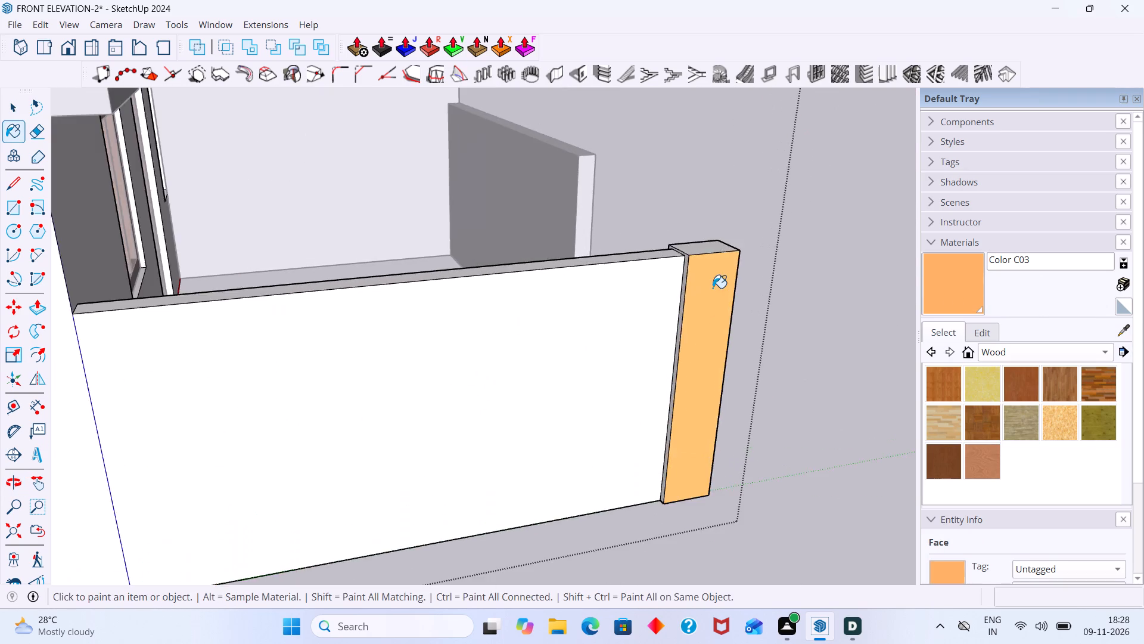
{"action": "scroll", "coordinate": [713, 288], "scroll_direction": "up", "scroll_amount": 6}
{"action": "middle_click_drag", "start_coordinate": [708, 275], "coordinate": [660, 378]}
{"action": "left_click", "coordinate": [611, 483]}
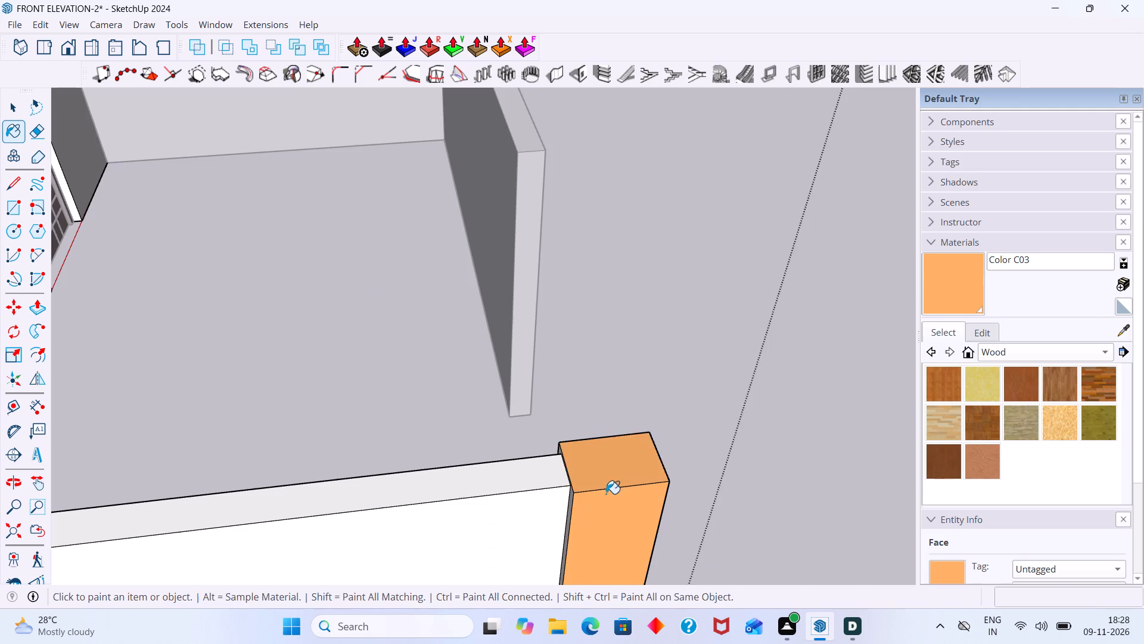
Paint the pier's narrow back strip, inner face and underside with Color C03.
{"action": "middle_click_drag", "start_coordinate": [602, 500], "coordinate": [728, 425]}
{"action": "scroll", "coordinate": [753, 395], "scroll_direction": "up", "scroll_amount": 9}
{"action": "left_click", "coordinate": [782, 368]}
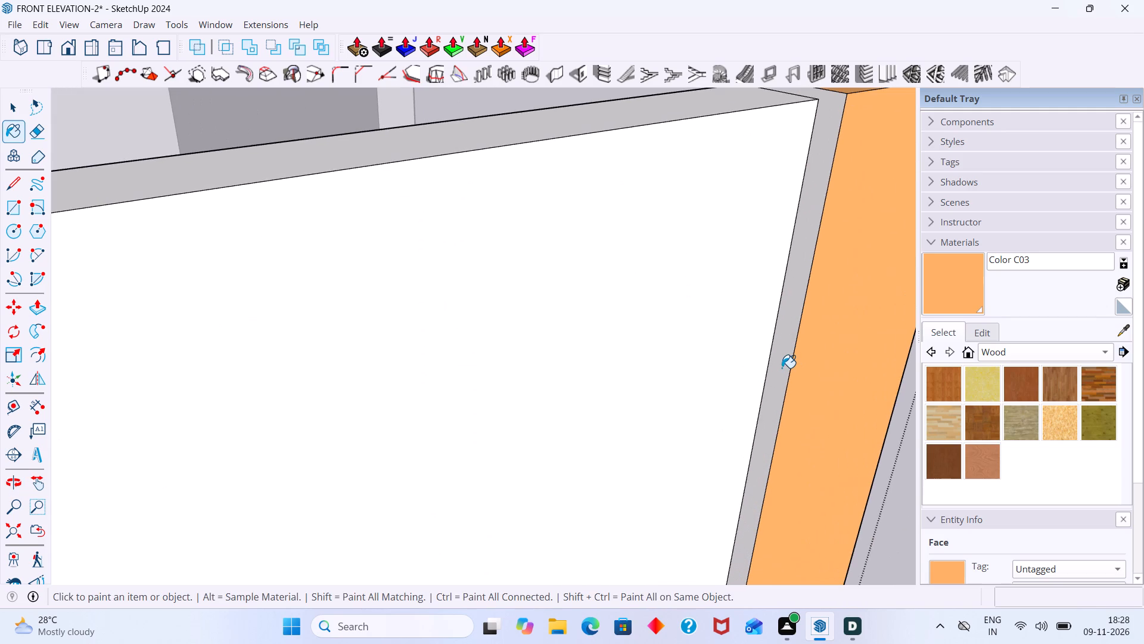
{"action": "scroll", "coordinate": [782, 366], "scroll_direction": "down", "scroll_amount": 7}
{"action": "middle_click_drag", "start_coordinate": [788, 373], "coordinate": [378, 399]}
{"action": "scroll", "coordinate": [290, 414], "scroll_direction": "down", "scroll_amount": 2}
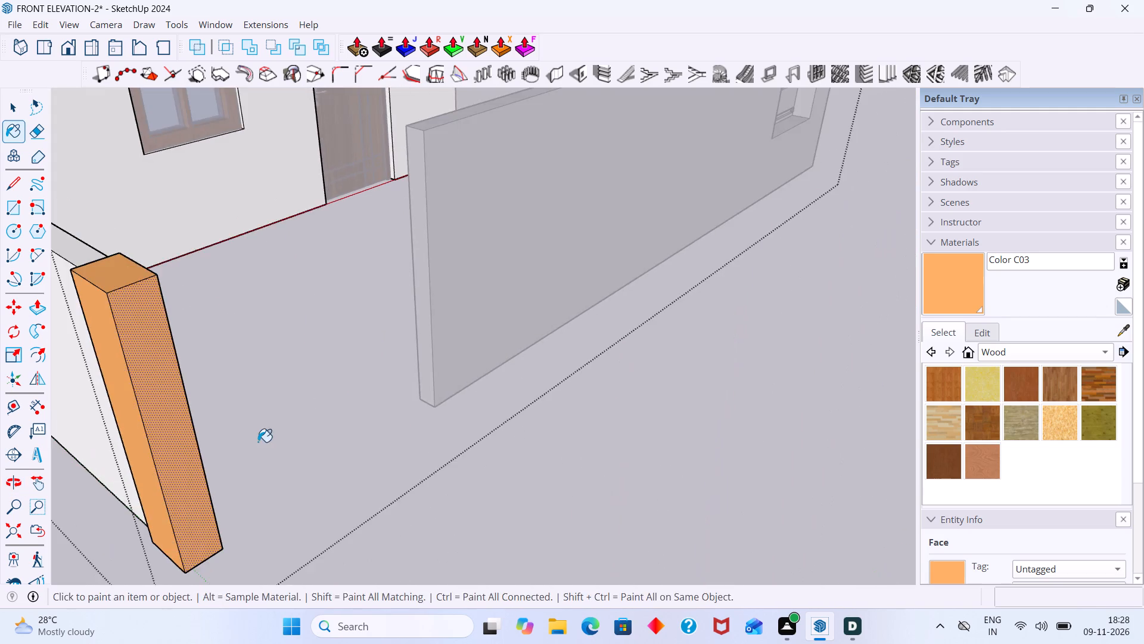
{"action": "middle_click_drag", "start_coordinate": [258, 442], "coordinate": [25, 472]}
{"action": "scroll", "coordinate": [182, 412], "scroll_direction": "down", "scroll_amount": 2}
{"action": "middle_click_drag", "start_coordinate": [239, 428], "coordinate": [508, 425], "text": "shift"}
{"action": "middle_click_drag", "start_coordinate": [442, 414], "coordinate": [308, 440]}
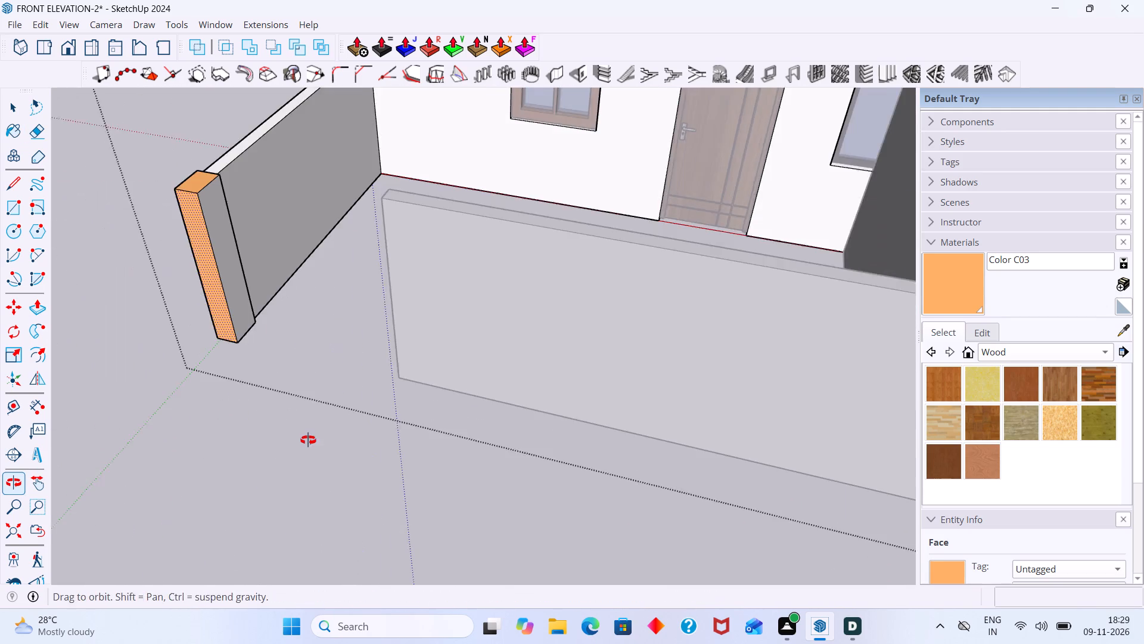
{"action": "middle_click_drag", "start_coordinate": [308, 440], "coordinate": [304, 438]}
{"action": "scroll", "coordinate": [272, 277], "scroll_direction": "up", "scroll_amount": 7}
{"action": "left_click", "coordinate": [182, 281]}
{"action": "scroll", "coordinate": [193, 277], "scroll_direction": "down", "scroll_amount": 12}
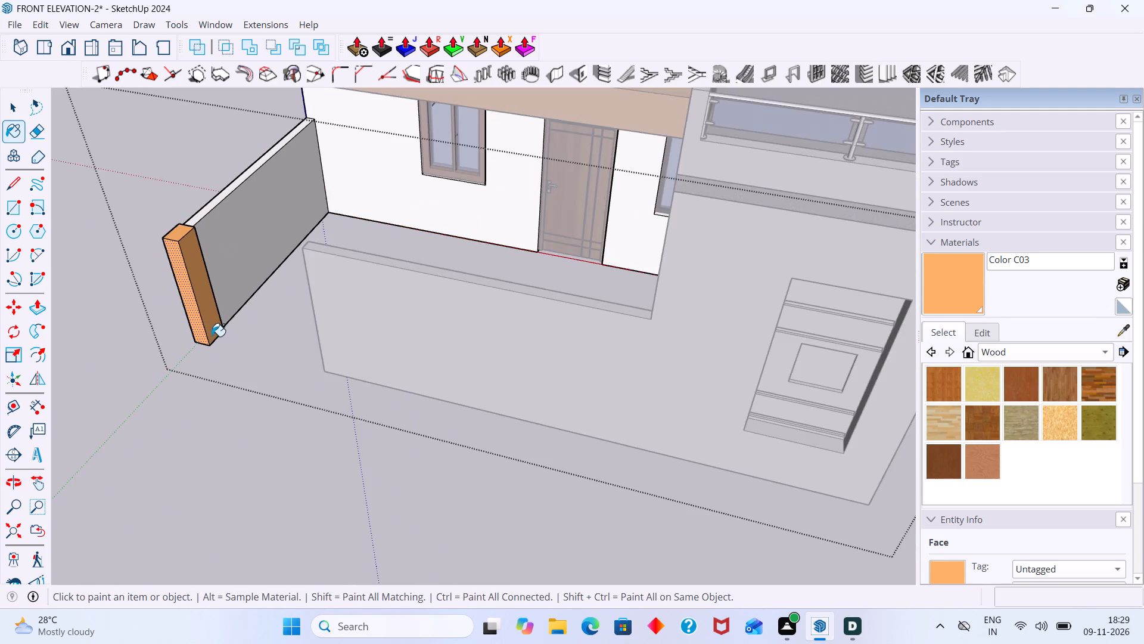
{"action": "middle_click_drag", "start_coordinate": [214, 340], "coordinate": [212, 151]}
{"action": "middle_click_drag", "start_coordinate": [200, 336], "coordinate": [210, 188]}
{"action": "scroll", "coordinate": [207, 248], "scroll_direction": "up", "scroll_amount": 10}
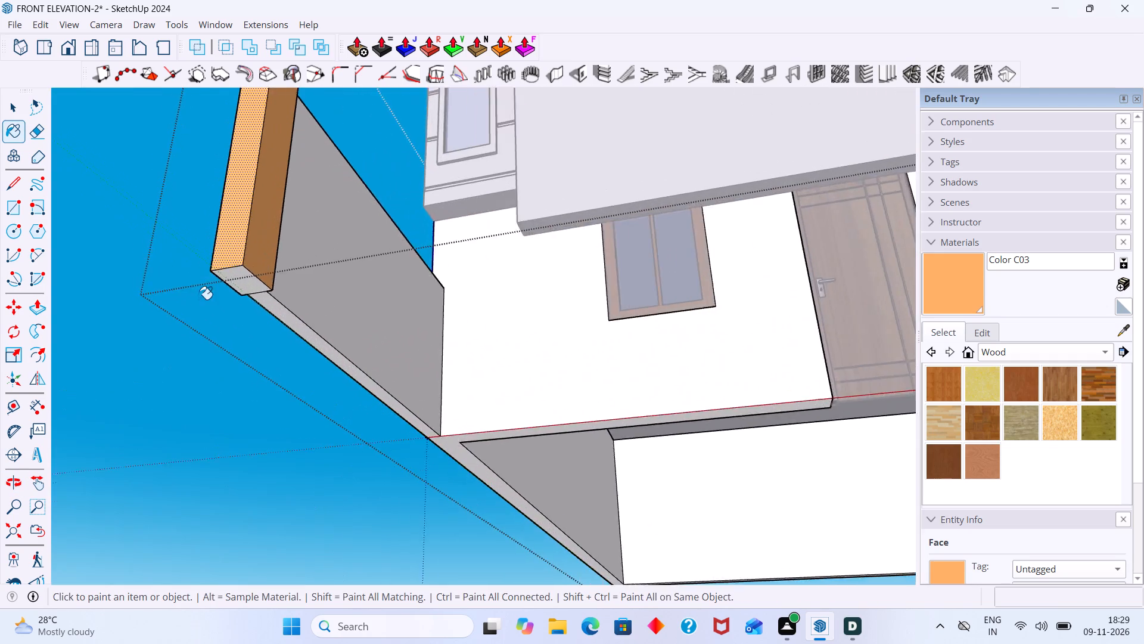
{"action": "scroll", "coordinate": [198, 299], "scroll_direction": "up", "scroll_amount": 10}
{"action": "left_click", "coordinate": [255, 275]}
Examine the pier's underside and its back junction with the side wall for unpainted faces.
{"action": "scroll", "coordinate": [260, 271], "scroll_direction": "down", "scroll_amount": 3}
{"action": "middle_click_drag", "start_coordinate": [289, 312], "coordinate": [226, 208]}
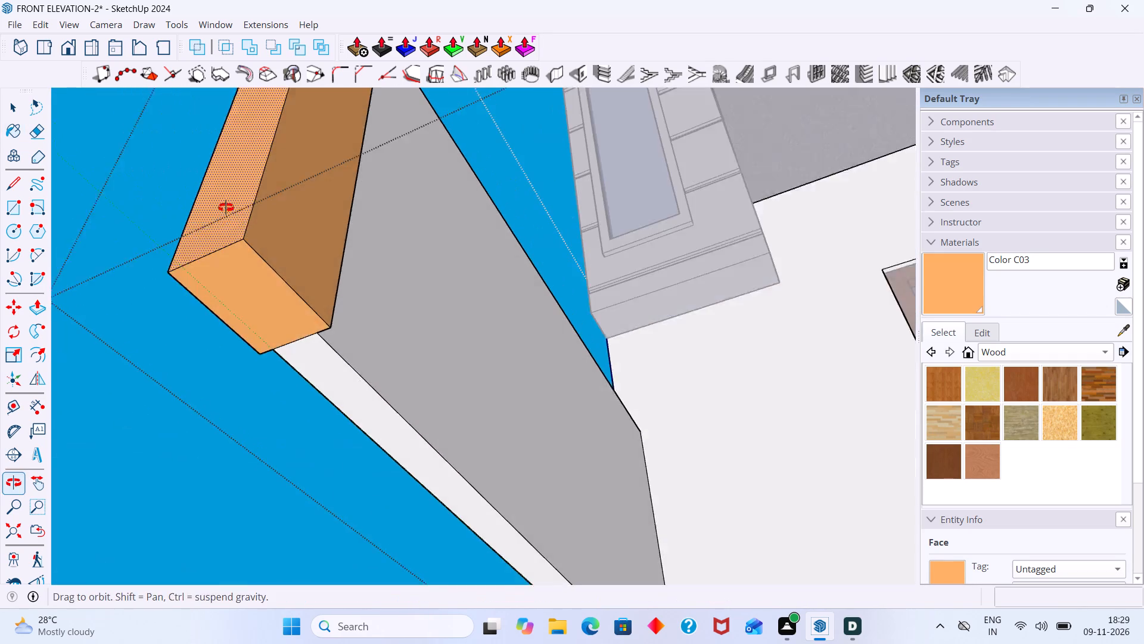
{"action": "middle_click_drag", "start_coordinate": [226, 208], "coordinate": [224, 210]}
{"action": "middle_click_drag", "start_coordinate": [375, 332], "coordinate": [175, 283]}
{"action": "middle_click_drag", "start_coordinate": [331, 425], "coordinate": [201, 459]}
{"action": "middle_click_drag", "start_coordinate": [487, 462], "coordinate": [376, 493]}
{"action": "scroll", "coordinate": [594, 471], "scroll_direction": "up", "scroll_amount": 3}
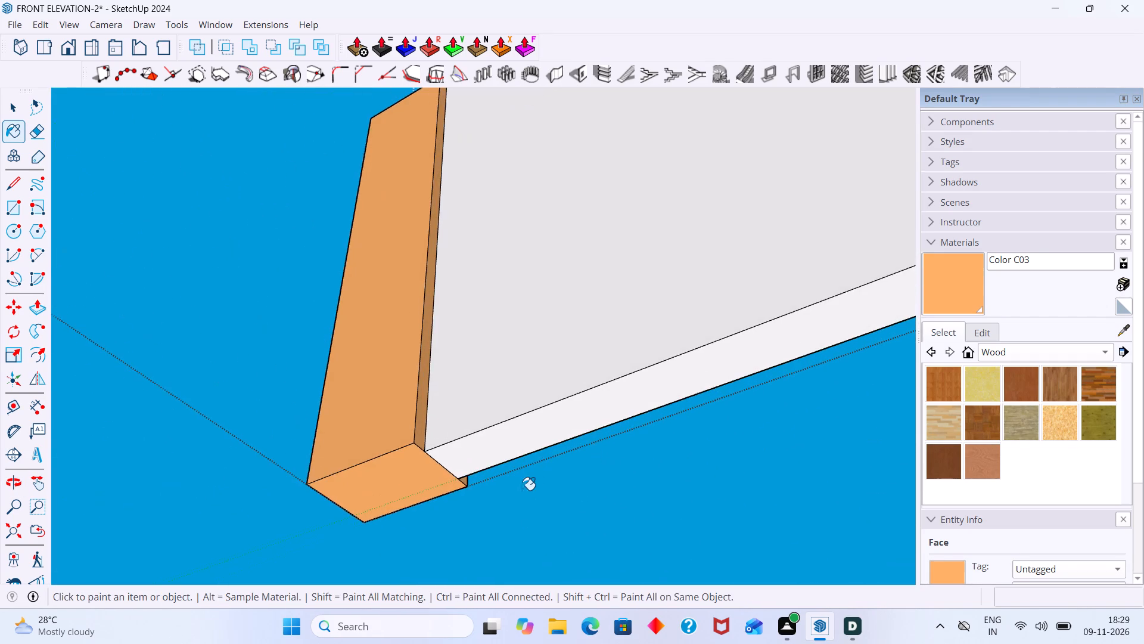
{"action": "scroll", "coordinate": [521, 490], "scroll_direction": "up", "scroll_amount": 4}
{"action": "key", "text": "space"}
{"action": "scroll", "coordinate": [513, 533], "scroll_direction": "up", "scroll_amount": 1}
{"action": "scroll", "coordinate": [515, 535], "scroll_direction": "down", "scroll_amount": 5}
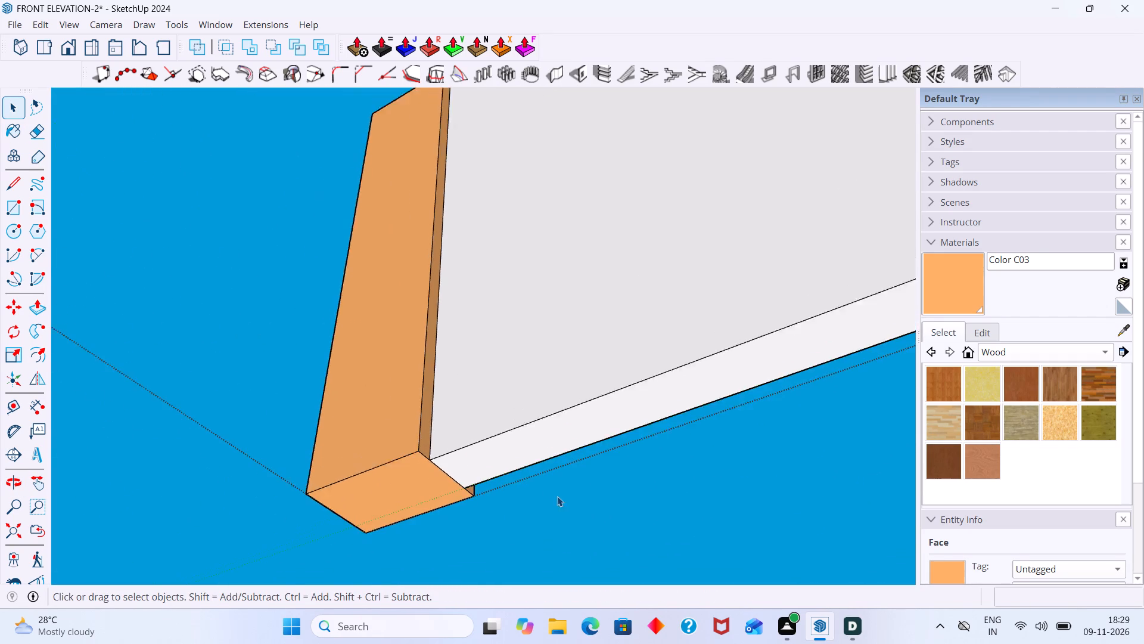
{"action": "scroll", "coordinate": [557, 496], "scroll_direction": "down", "scroll_amount": 2}
{"action": "left_click", "coordinate": [575, 500]}
Close the ground-floor group and view the whole facade beside the reference image.
{"action": "scroll", "coordinate": [579, 490], "scroll_direction": "down", "scroll_amount": 15}
{"action": "middle_click_drag", "start_coordinate": [727, 490], "coordinate": [1072, 643]}
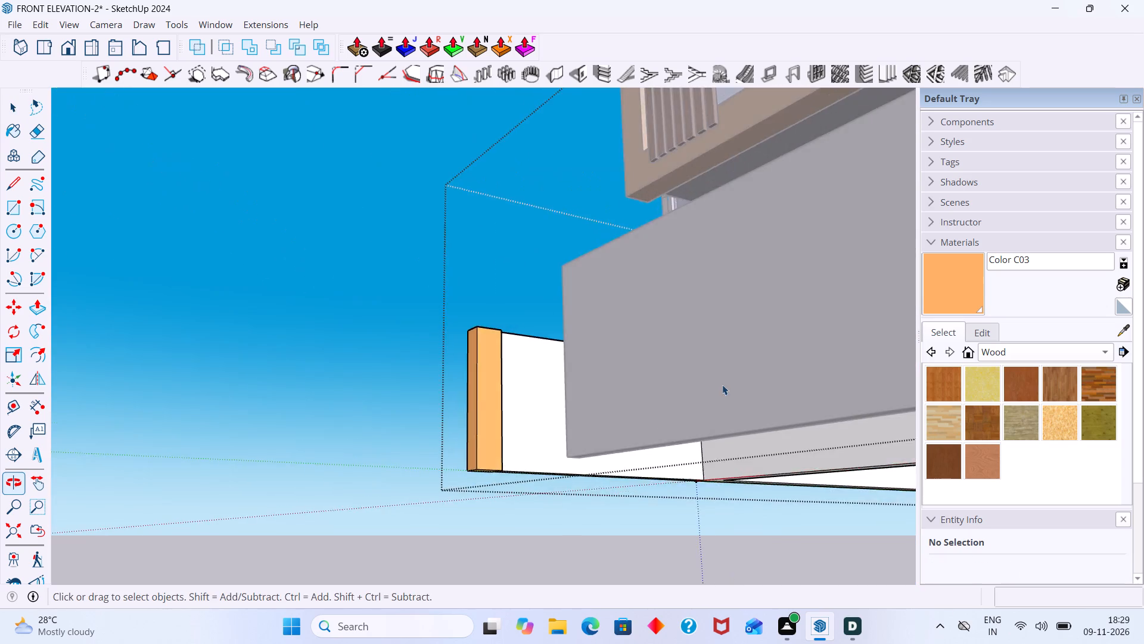
{"action": "scroll", "coordinate": [722, 385], "scroll_direction": "down", "scroll_amount": 8}
{"action": "middle_click_drag", "start_coordinate": [619, 337], "coordinate": [805, 560]}
{"action": "scroll", "coordinate": [707, 460], "scroll_direction": "down", "scroll_amount": 2}
{"action": "middle_click", "coordinate": [707, 466]}
{"action": "left_click", "coordinate": [490, 438]}
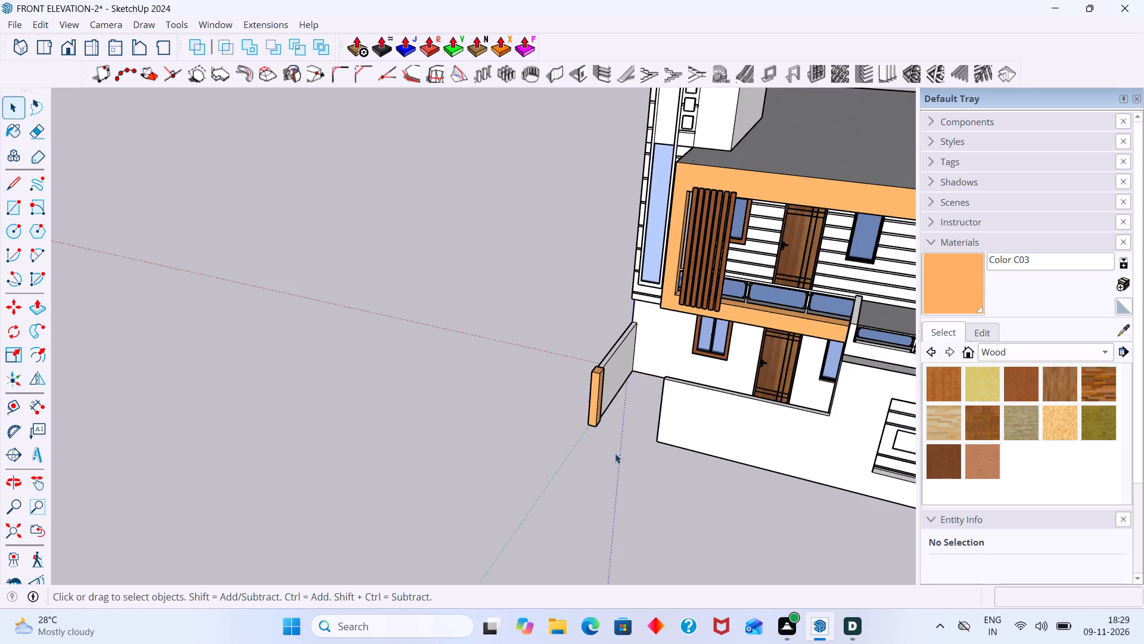
{"action": "middle_click", "coordinate": [403, 386], "text": "shift"}
{"action": "scroll", "coordinate": [432, 377], "scroll_direction": "down", "scroll_amount": 4}
{"action": "middle_click_drag", "start_coordinate": [648, 451], "coordinate": [482, 395]}
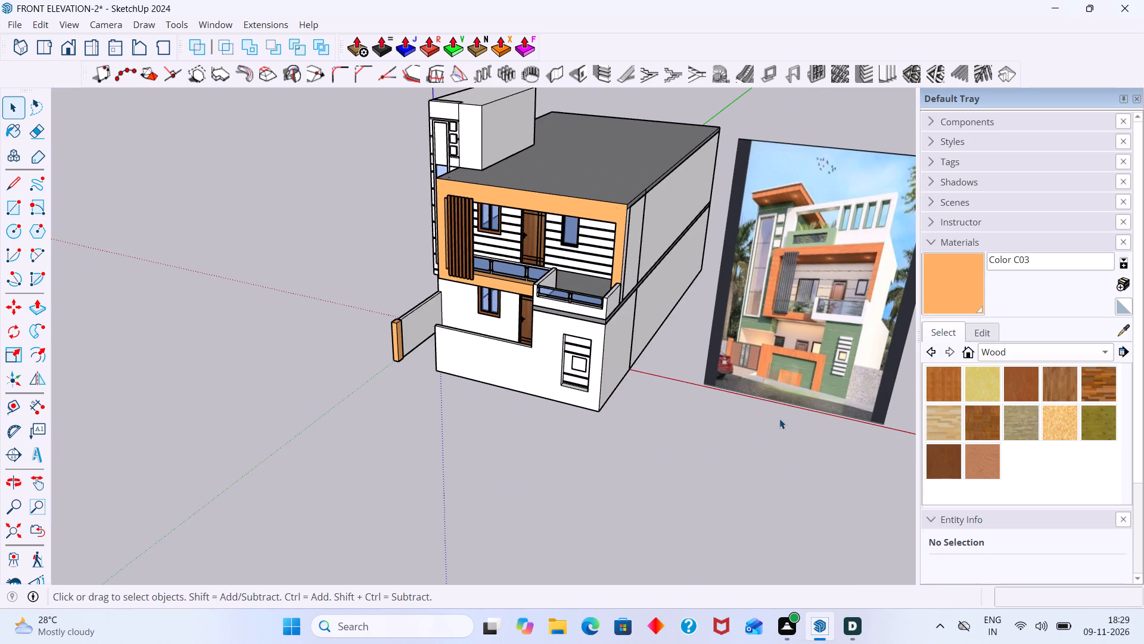
Inside its group, cut evenly spaced horizontal grooves across the front boundary wall's street-facing face, starting at its lower free corner, with softened edges.
{"action": "middle_click_drag", "start_coordinate": [776, 410], "coordinate": [835, 422]}
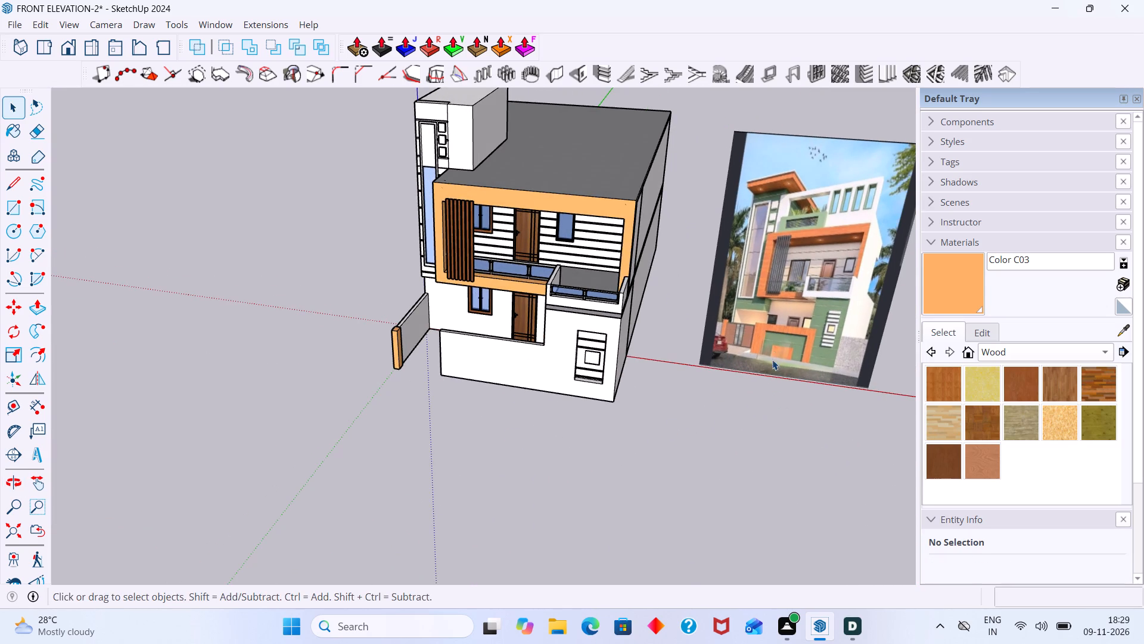
{"action": "scroll", "coordinate": [774, 349], "scroll_direction": "up", "scroll_amount": 4}
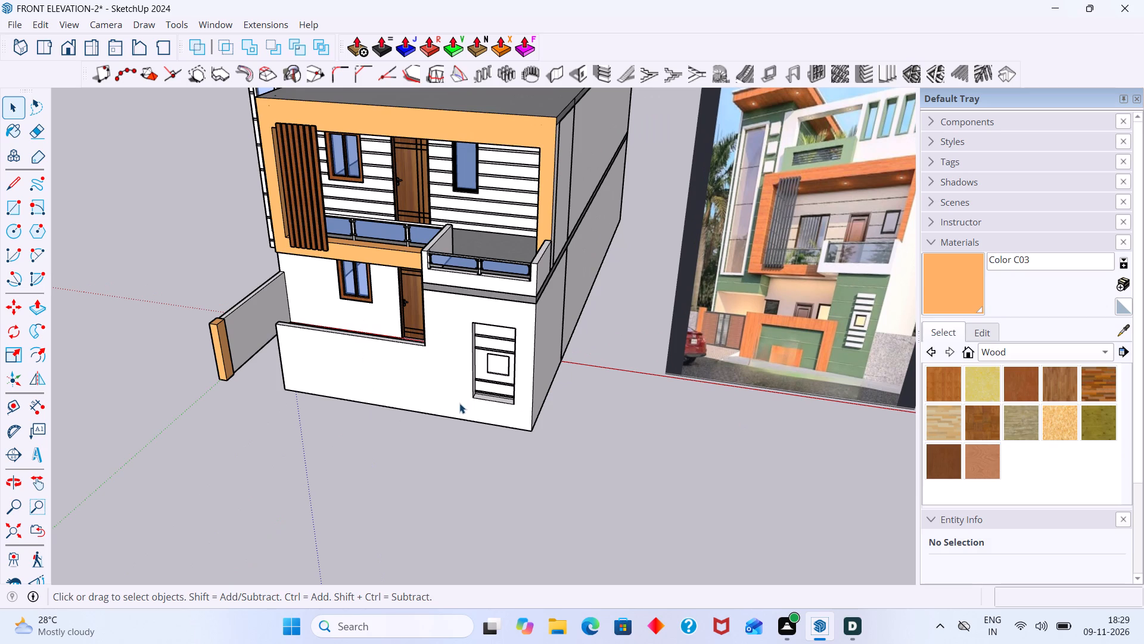
{"action": "middle_click_drag", "start_coordinate": [435, 460], "coordinate": [488, 471]}
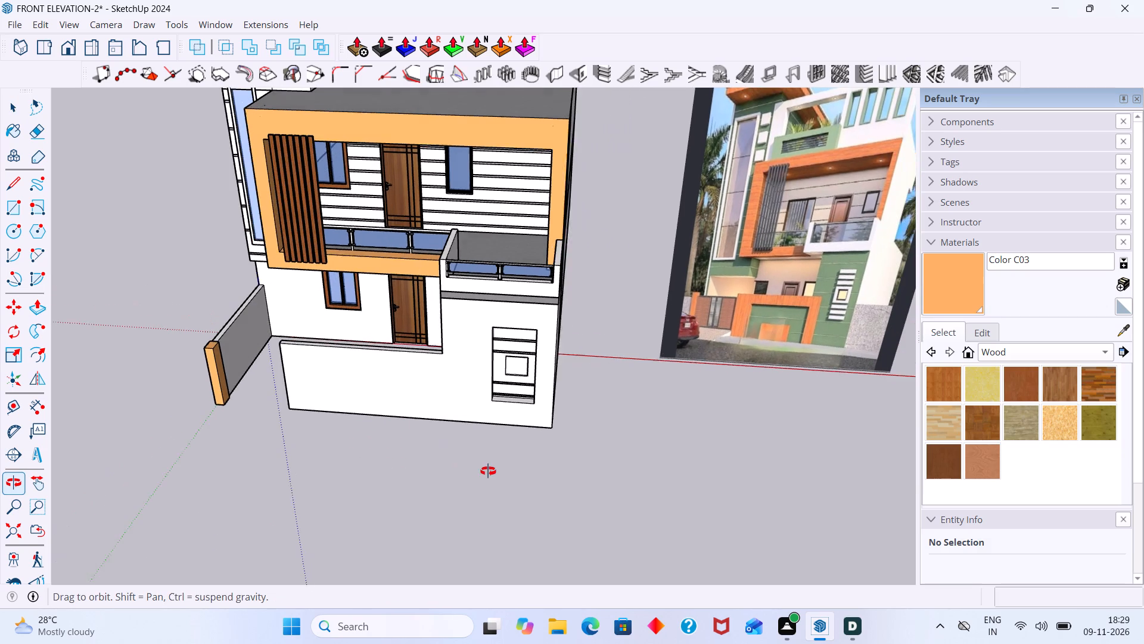
{"action": "middle_click_drag", "start_coordinate": [488, 471], "coordinate": [492, 472]}
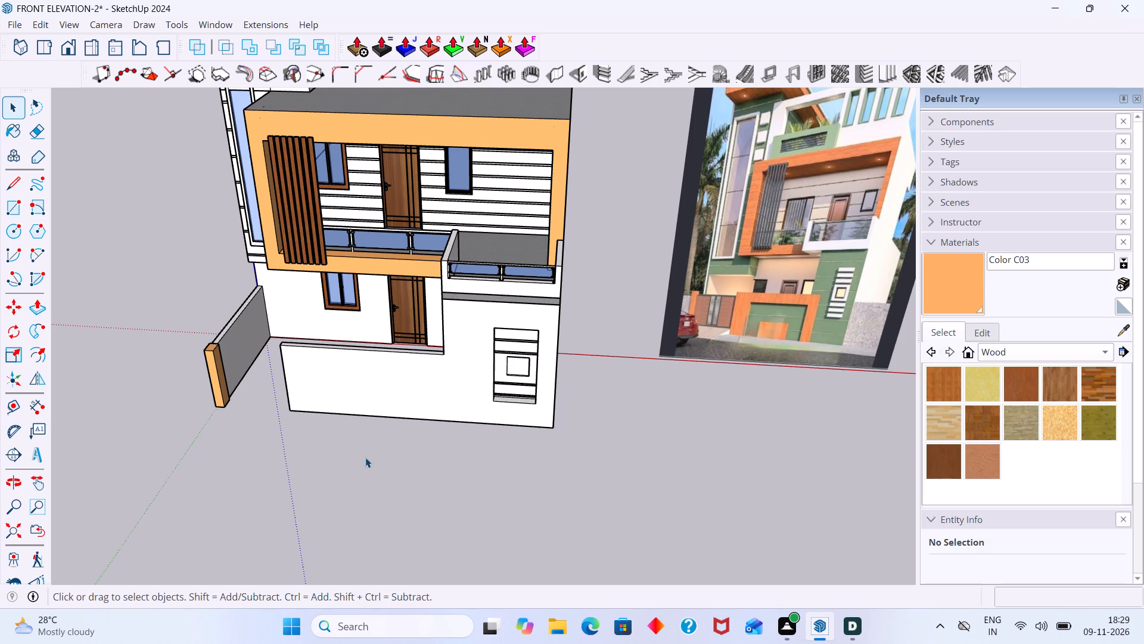
{"action": "left_click", "coordinate": [374, 394]}
{"action": "double_click", "coordinate": [374, 393]}
{"action": "left_click", "coordinate": [383, 379]}
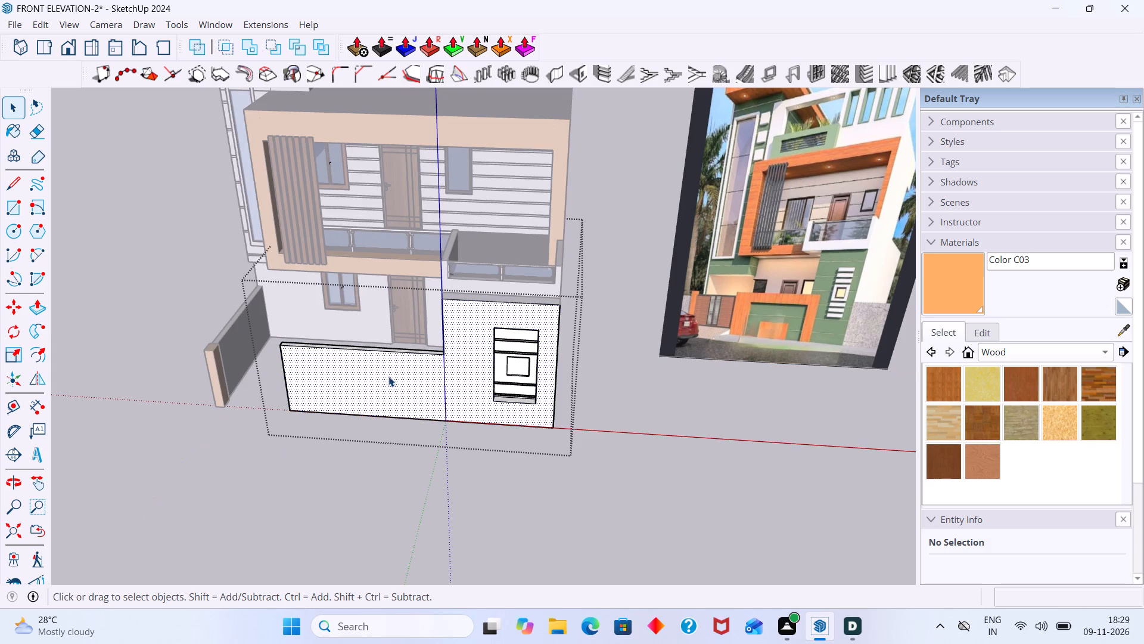
{"action": "left_click", "coordinate": [404, 475]}
{"action": "left_click", "coordinate": [405, 395]}
{"action": "double_click", "coordinate": [406, 393]}
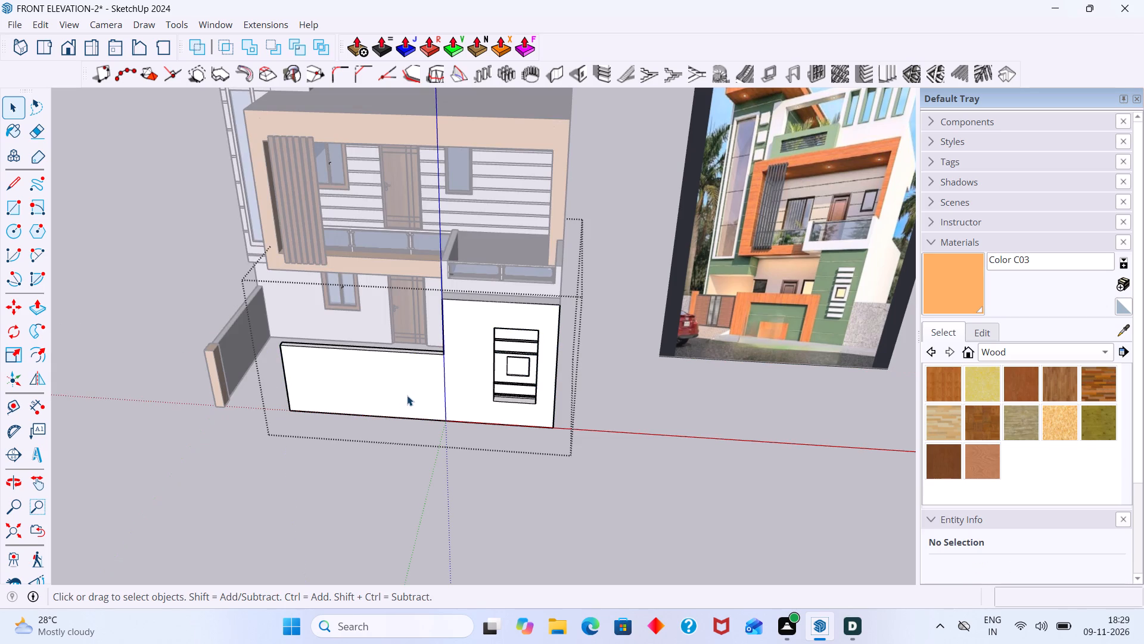
{"action": "left_click", "coordinate": [407, 395]}
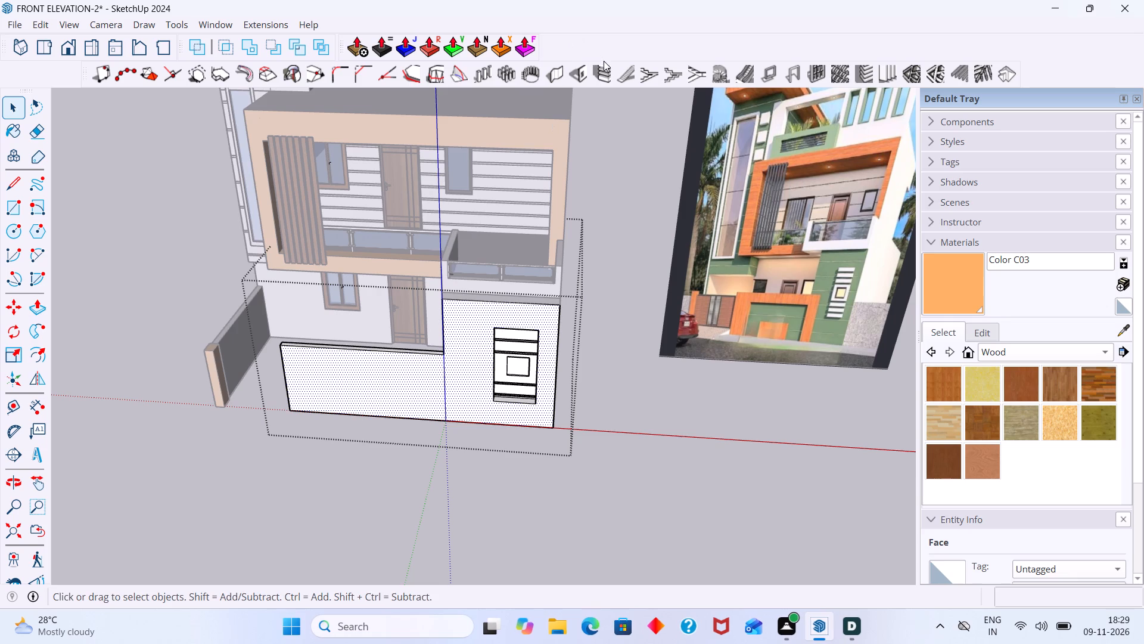
{"action": "left_click", "coordinate": [607, 79]}
{"action": "left_click", "coordinate": [154, 335]}
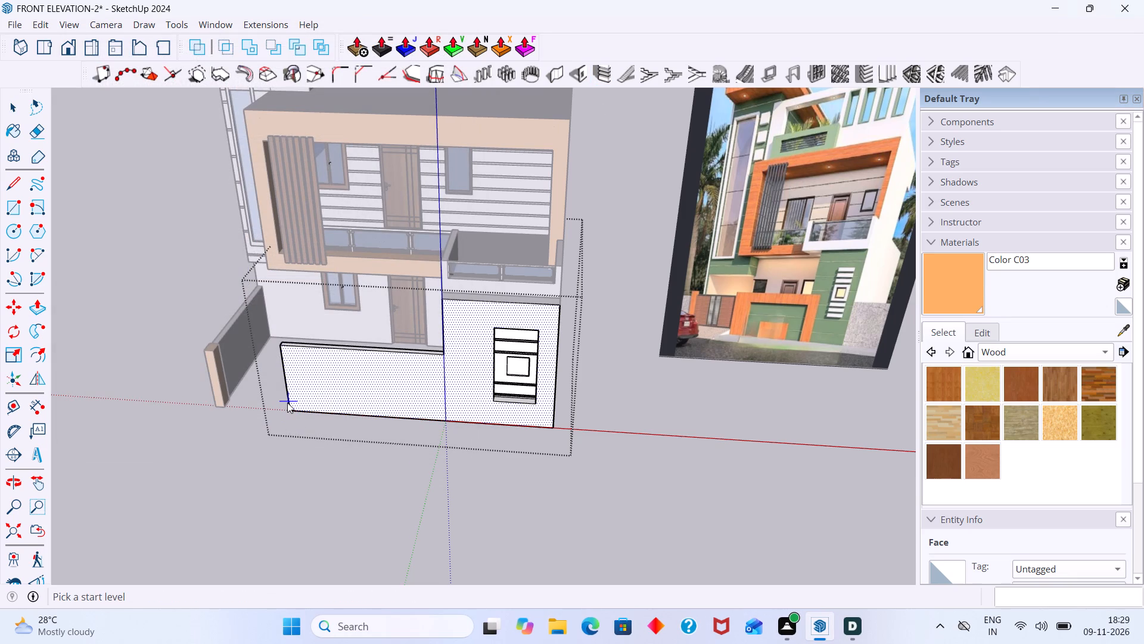
{"action": "double_click", "coordinate": [287, 402]}
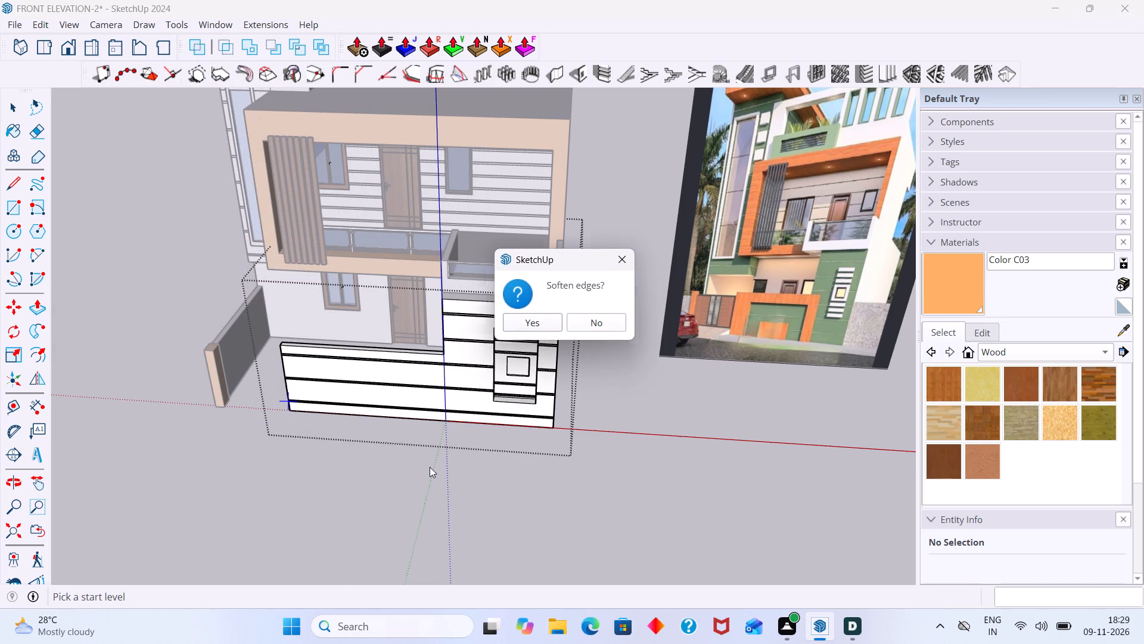
{"action": "left_click", "coordinate": [530, 324]}
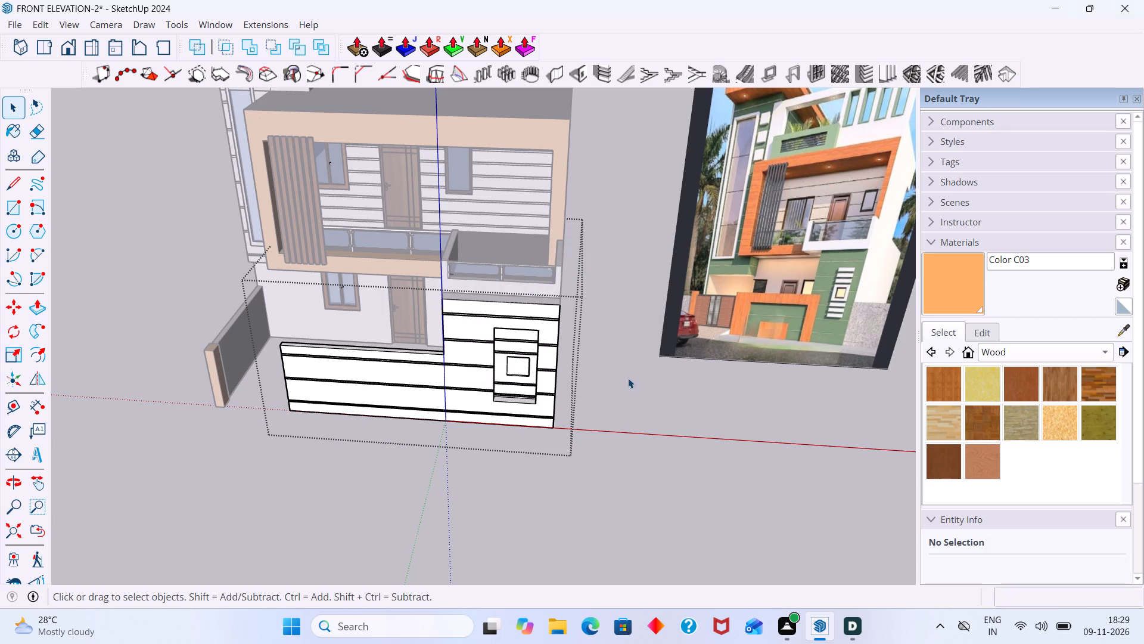
{"action": "key", "text": "space"}
{"action": "left_click", "coordinate": [683, 428]}
Examine the grooved front boundary wall and its free end against the reference image.
{"action": "scroll", "coordinate": [470, 357], "scroll_direction": "up", "scroll_amount": 3}
{"action": "middle_click_drag", "start_coordinate": [475, 343], "coordinate": [550, 324]}
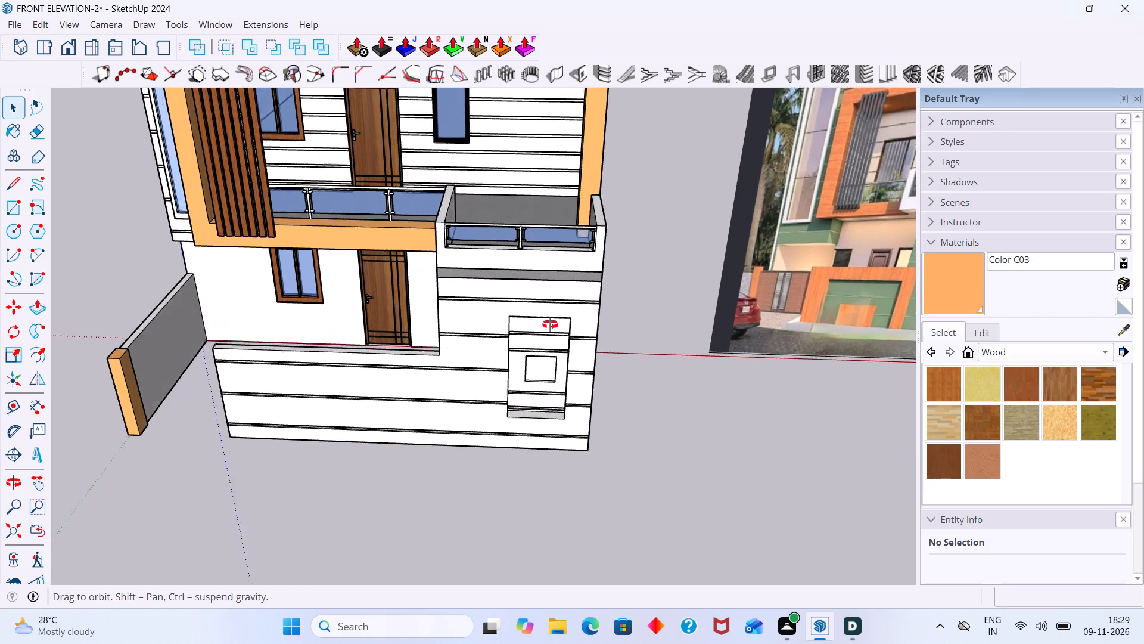
{"action": "middle_click_drag", "start_coordinate": [550, 324], "coordinate": [503, 266]}
{"action": "scroll", "coordinate": [498, 280], "scroll_direction": "down", "scroll_amount": 5}
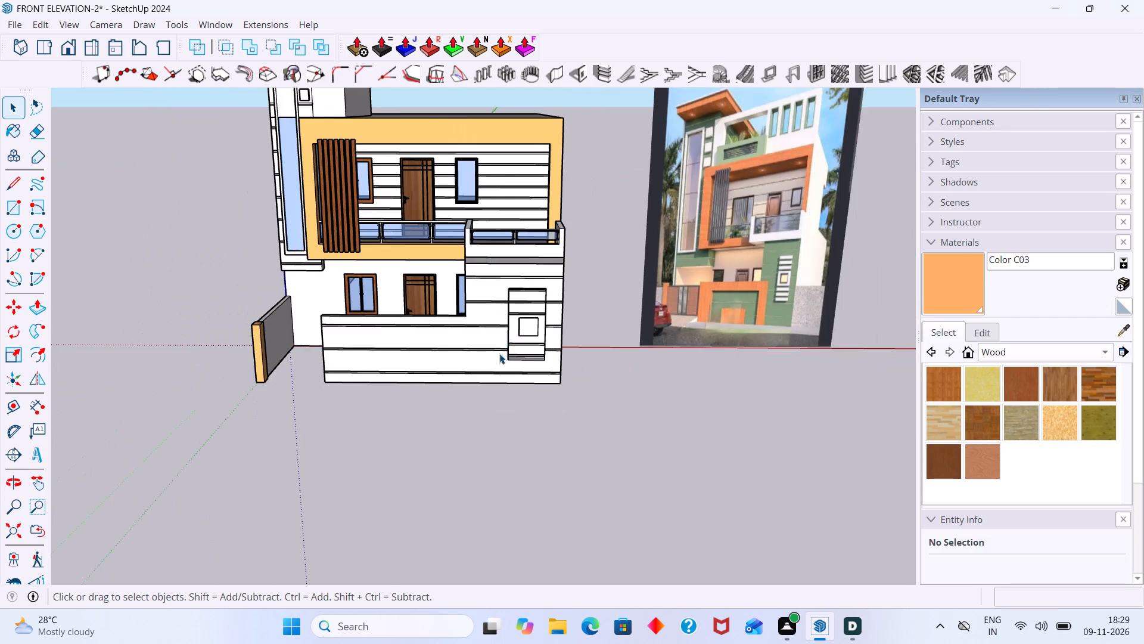
{"action": "scroll", "coordinate": [489, 354], "scroll_direction": "up", "scroll_amount": 2}
{"action": "middle_click_drag", "start_coordinate": [437, 376], "coordinate": [436, 405]}
{"action": "scroll", "coordinate": [296, 336], "scroll_direction": "up", "scroll_amount": 1}
{"action": "middle_click_drag", "start_coordinate": [293, 345], "coordinate": [303, 371]}
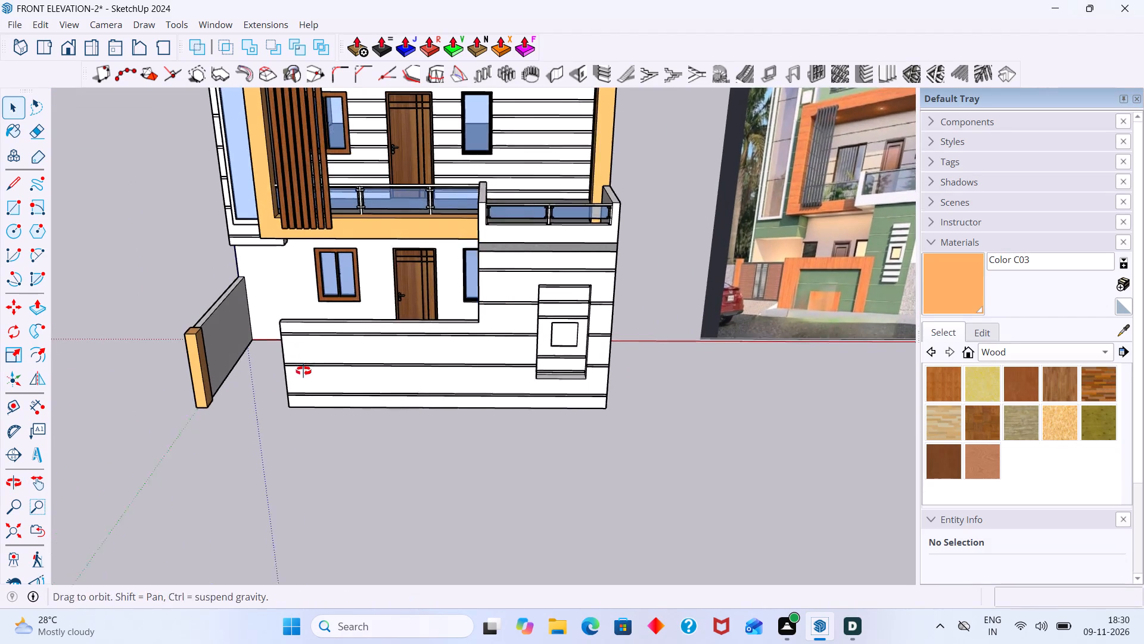
{"action": "middle_click_drag", "start_coordinate": [303, 371], "coordinate": [304, 372]}
{"action": "scroll", "coordinate": [304, 371], "scroll_direction": "up", "scroll_amount": 2}
{"action": "middle_click_drag", "start_coordinate": [307, 358], "coordinate": [377, 358]}
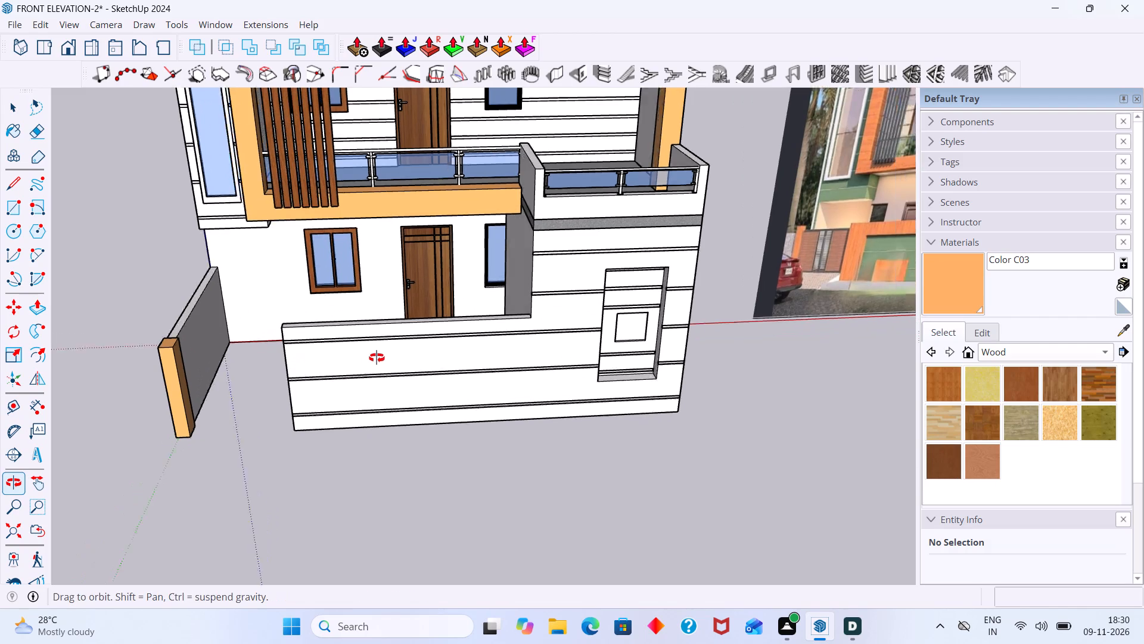
{"action": "middle_click_drag", "start_coordinate": [377, 358], "coordinate": [357, 369]}
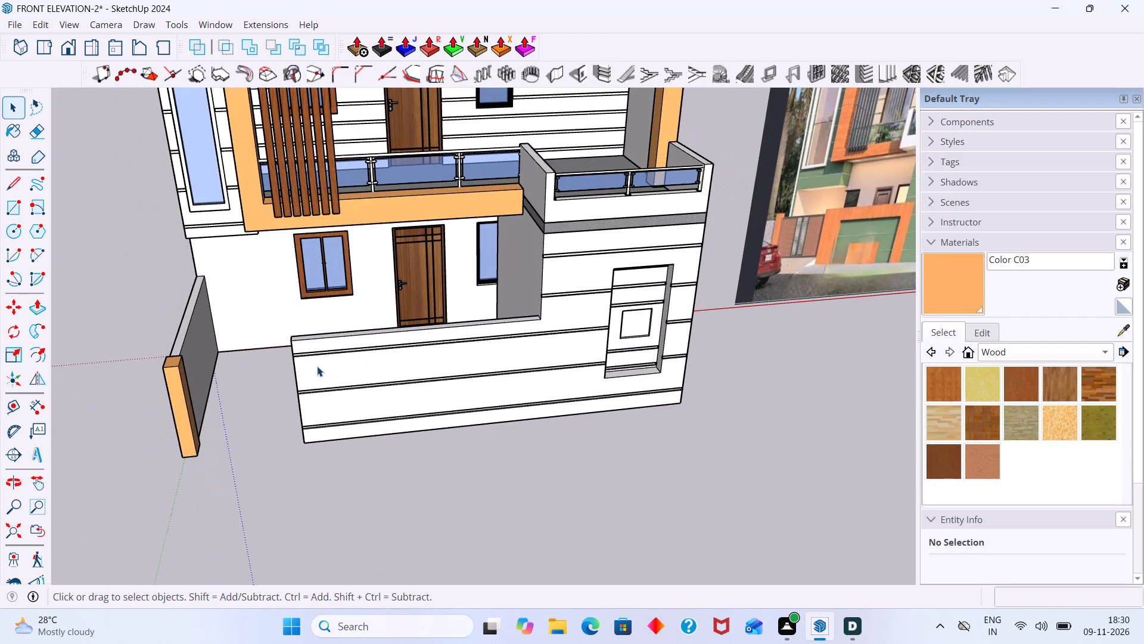
In the front wall's group, draw a full-height rectangle about 1' 4 5/8" by 5' 7 3/4" at the wall face's free end.
{"action": "left_click", "coordinate": [316, 374]}
{"action": "double_click", "coordinate": [315, 384]}
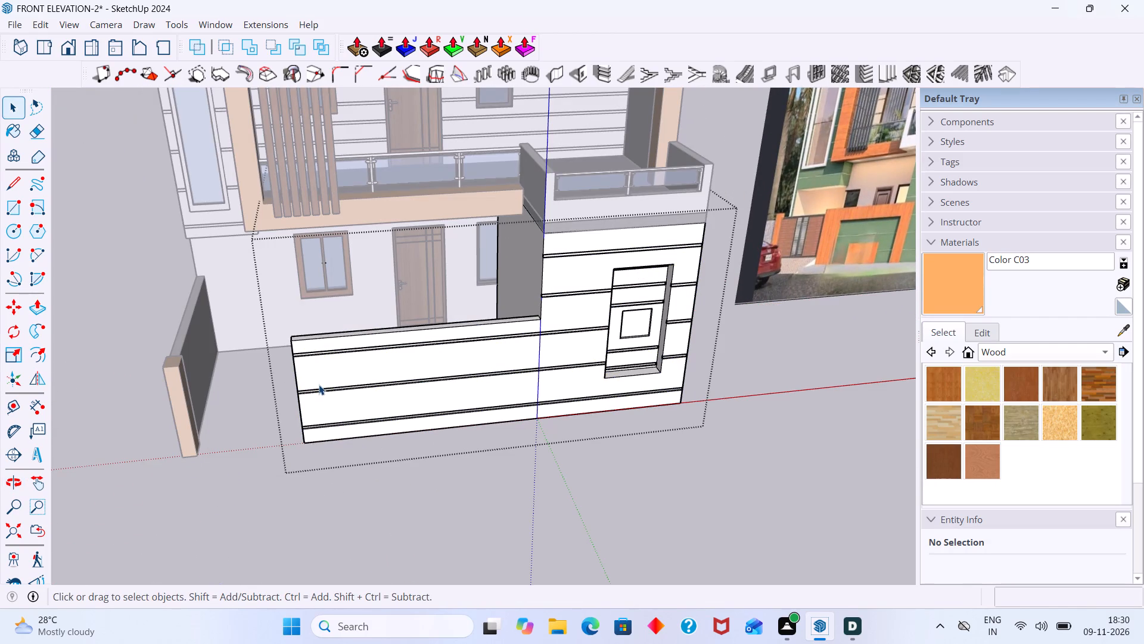
{"action": "left_click", "coordinate": [319, 384]}
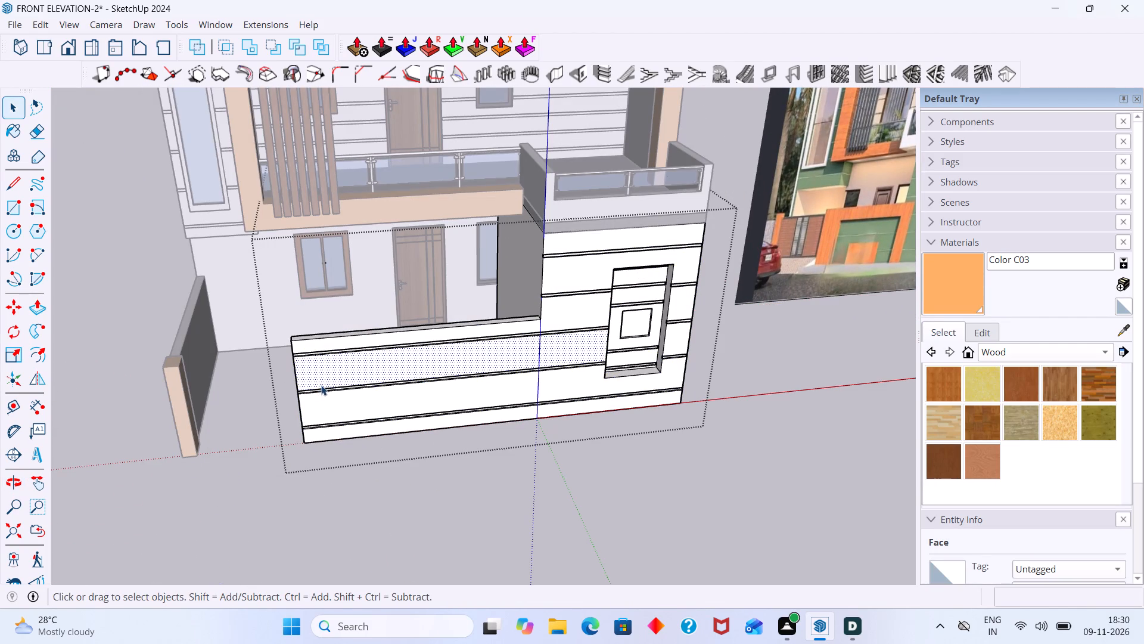
{"action": "key", "text": "r"}
{"action": "left_click", "coordinate": [293, 338]}
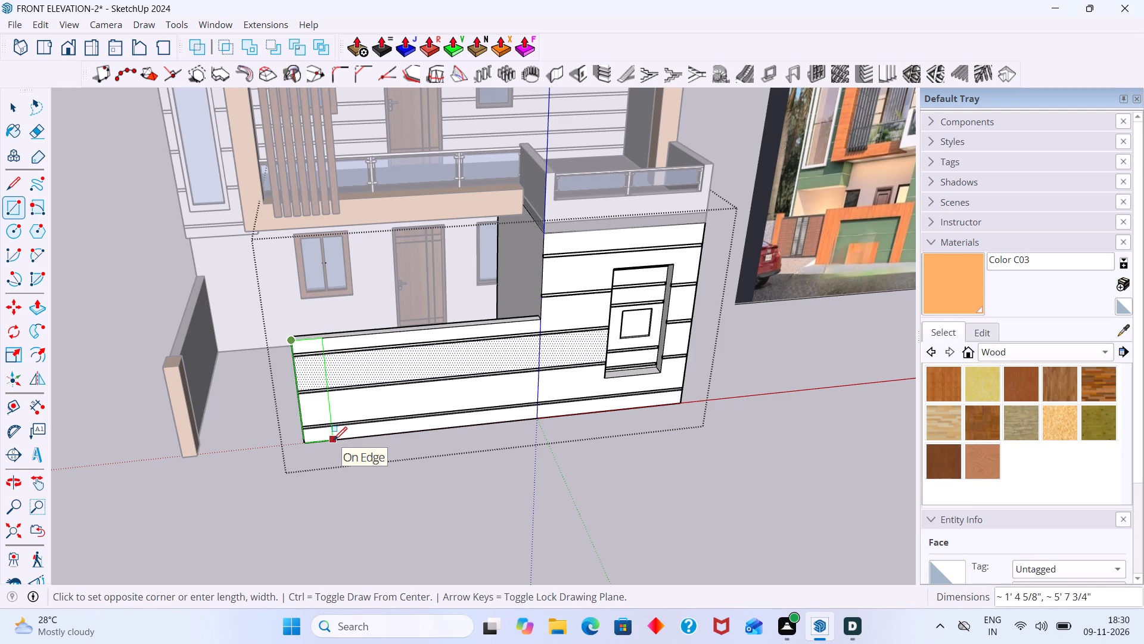
{"action": "key", "text": "space"}
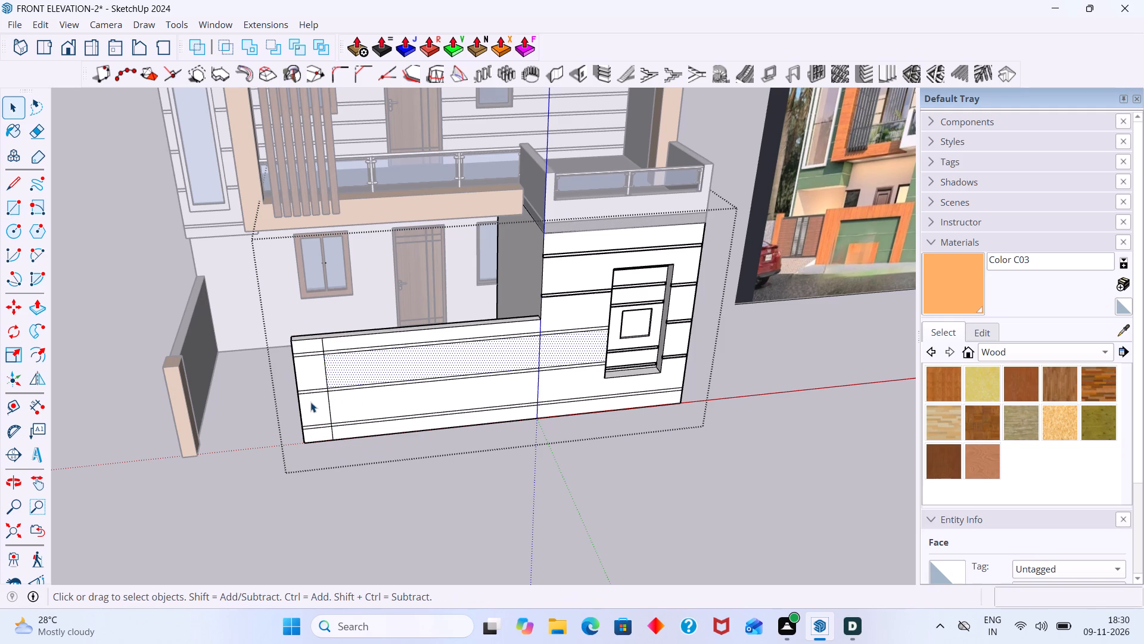
Push/Pull the top section of the end strip outward 6" from the wall face, and close the group.
{"action": "left_click", "coordinate": [310, 401]}
{"action": "left_click", "coordinate": [309, 375]}
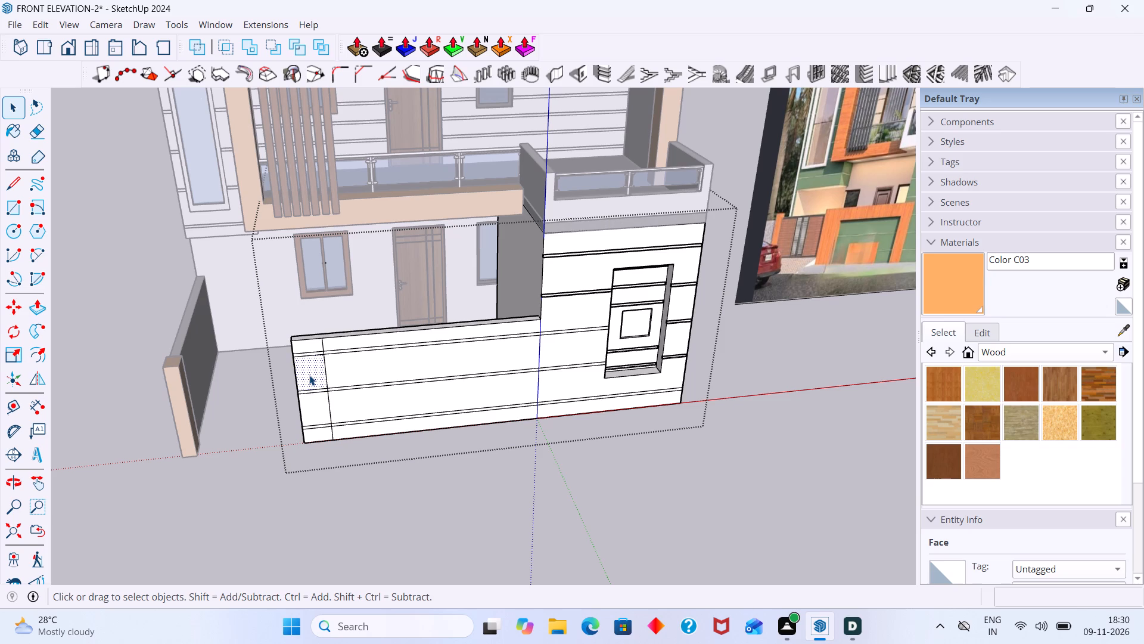
{"action": "left_click", "coordinate": [312, 348]}
{"action": "scroll", "coordinate": [312, 358], "scroll_direction": "up", "scroll_amount": 1}
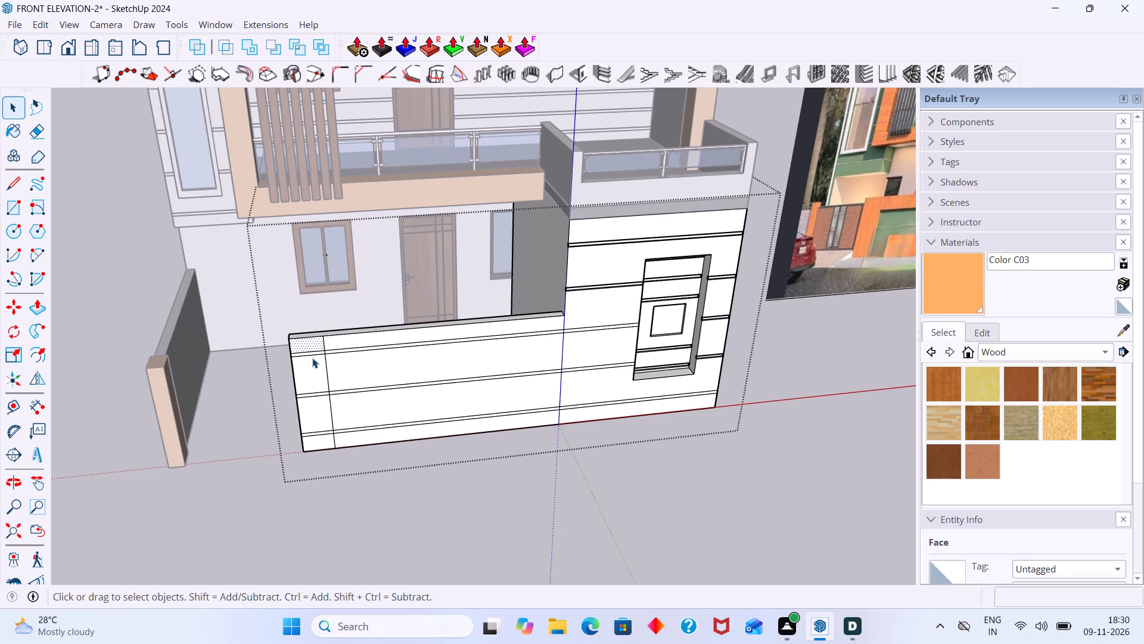
{"action": "key", "text": "p"}
{"action": "left_click", "coordinate": [312, 343]}
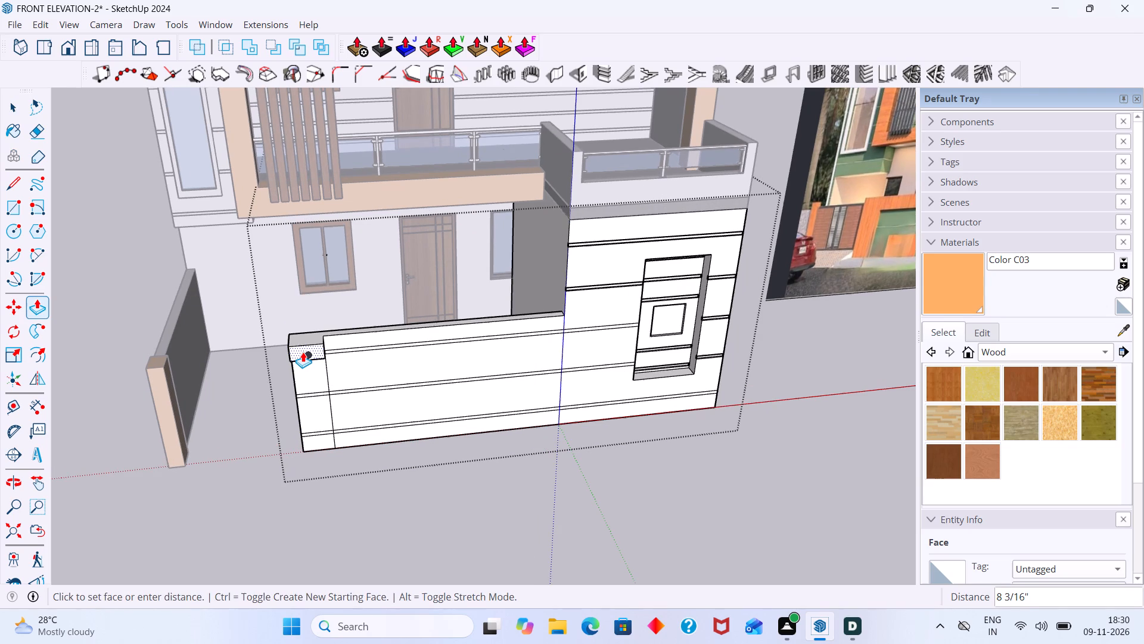
{"action": "middle_click_drag", "start_coordinate": [314, 348], "coordinate": [408, 383]}
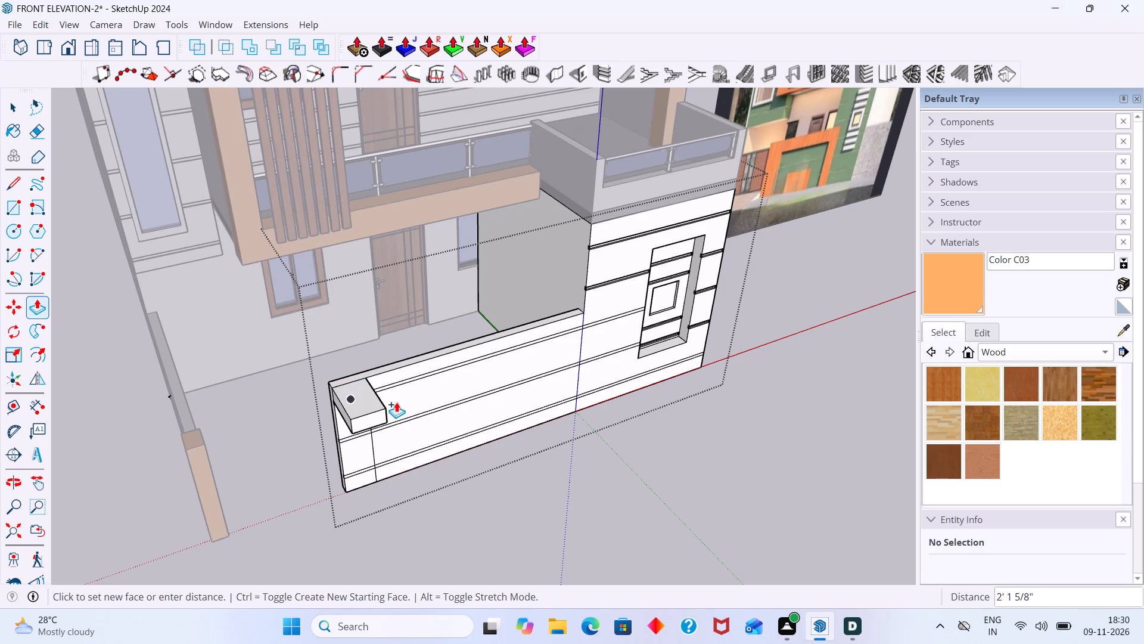
{"action": "scroll", "coordinate": [350, 395], "scroll_direction": "up", "scroll_amount": 2}
{"action": "middle_click_drag", "start_coordinate": [350, 395], "coordinate": [484, 395]}
{"action": "scroll", "coordinate": [436, 395], "scroll_direction": "up", "scroll_amount": 1}
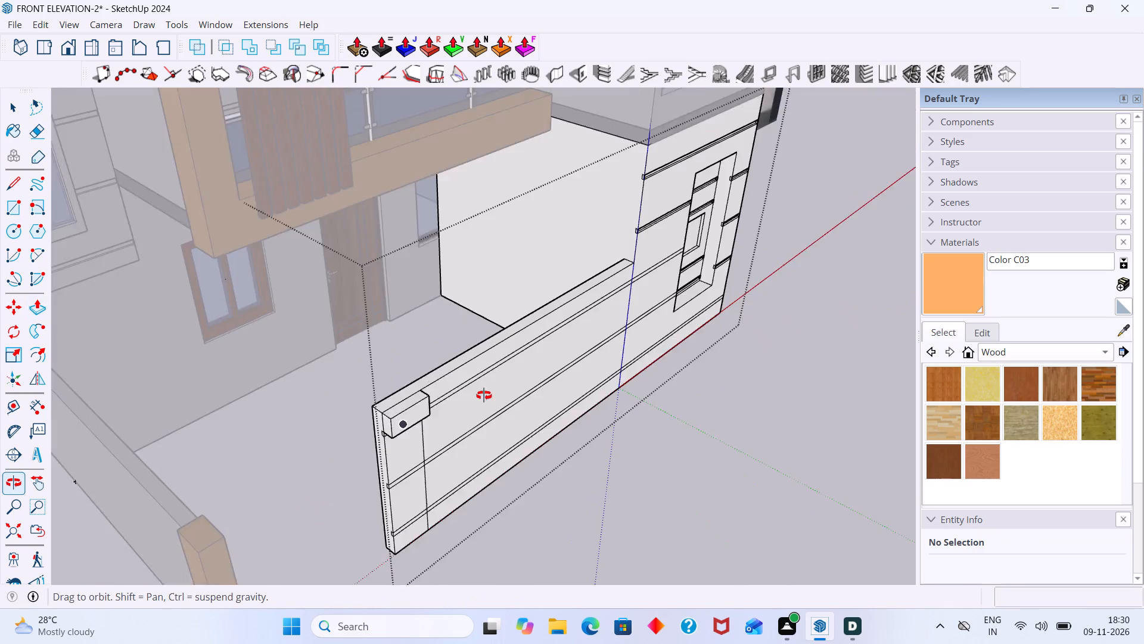
{"action": "middle_click_drag", "start_coordinate": [484, 395], "coordinate": [484, 395]}
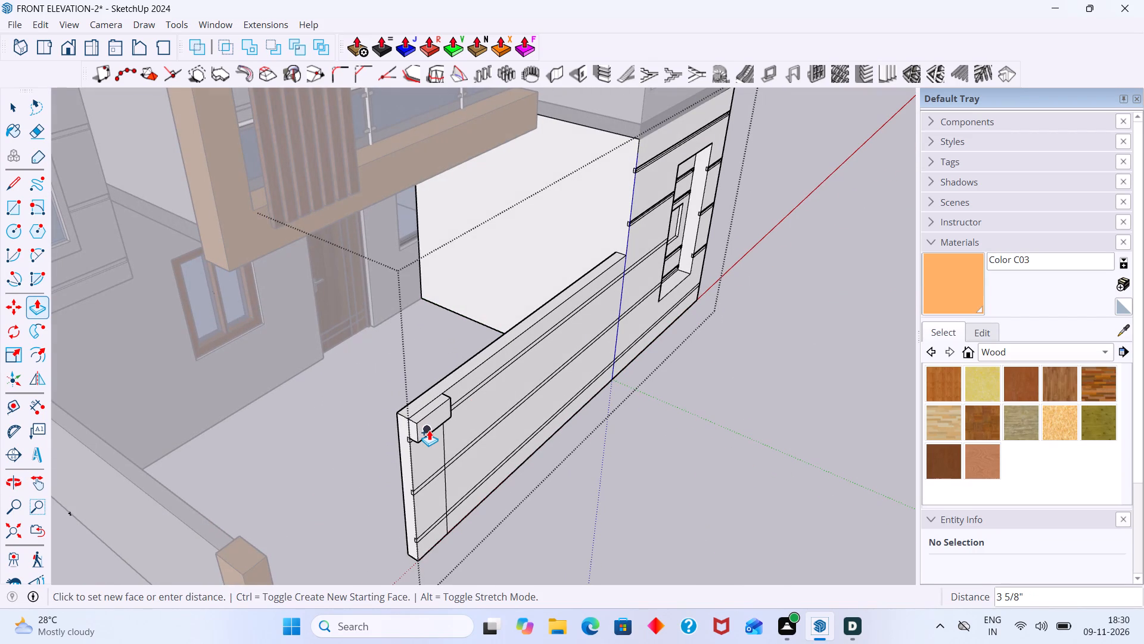
{"action": "key", "text": "6"}
{"action": "key", "text": "shift+quotedbl"}
{"action": "key", "text": "Return"}
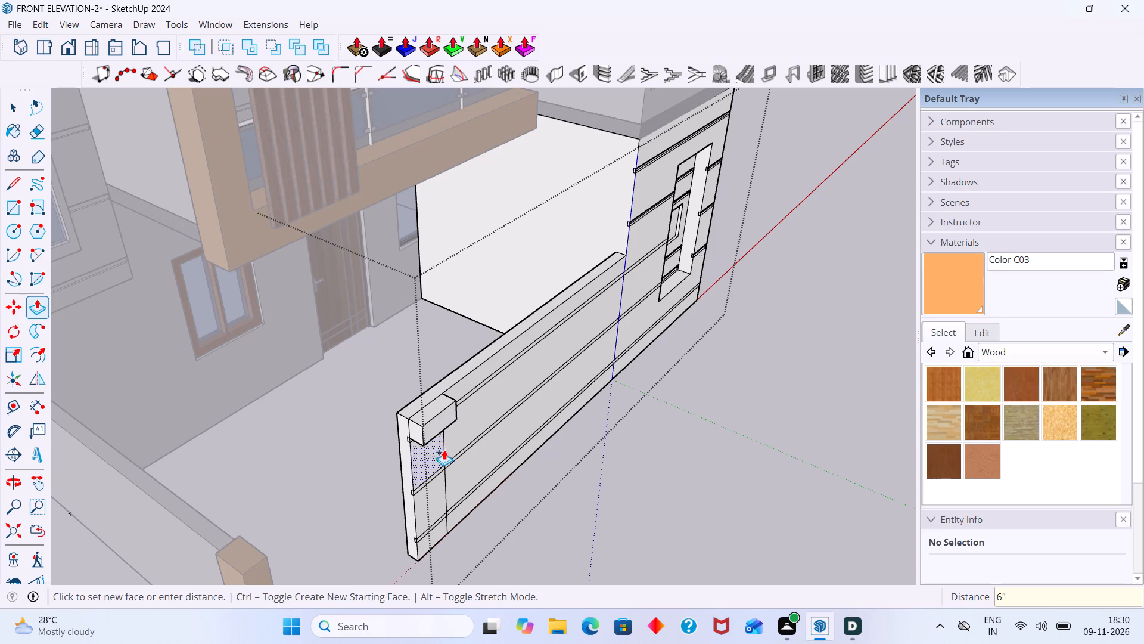
{"action": "key", "text": "space"}
{"action": "left_click", "coordinate": [642, 586]}
{"action": "left_click", "coordinate": [644, 537]}
Reopen the front wall's group and pull the projecting block's underside down about 4' 11 9/16" to the wall's base to form an end pier.
{"action": "middle_click_drag", "start_coordinate": [586, 485], "coordinate": [546, 205]}
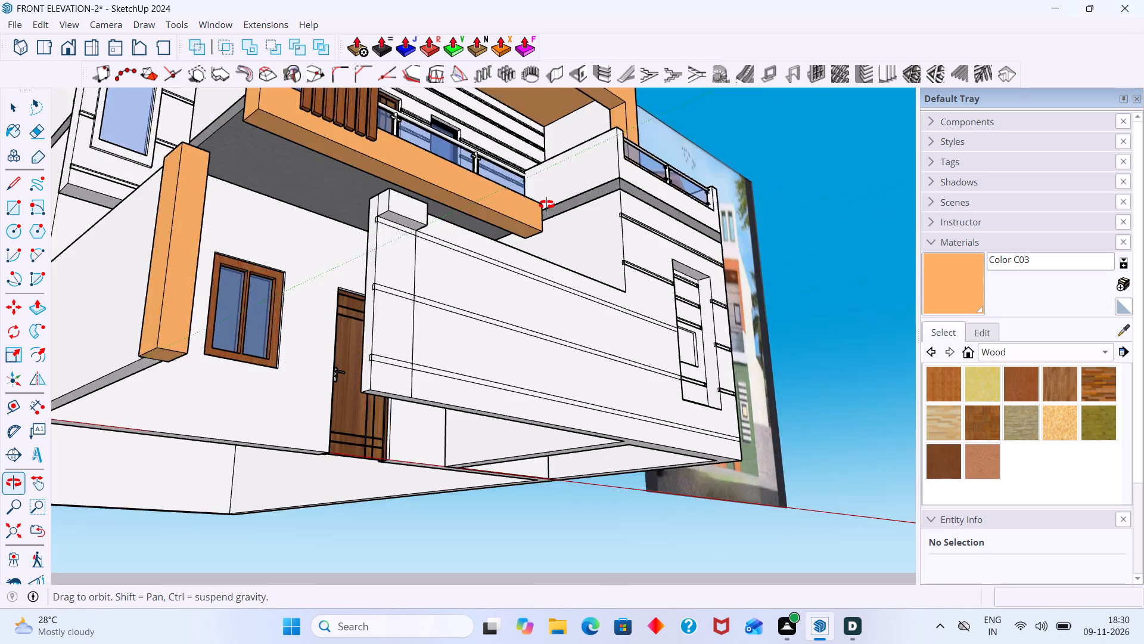
{"action": "middle_click_drag", "start_coordinate": [546, 205], "coordinate": [596, 181]}
{"action": "scroll", "coordinate": [453, 219], "scroll_direction": "up", "scroll_amount": 2}
{"action": "middle_click_drag", "start_coordinate": [458, 212], "coordinate": [521, 221]}
{"action": "middle_click_drag", "start_coordinate": [557, 225], "coordinate": [545, 290]}
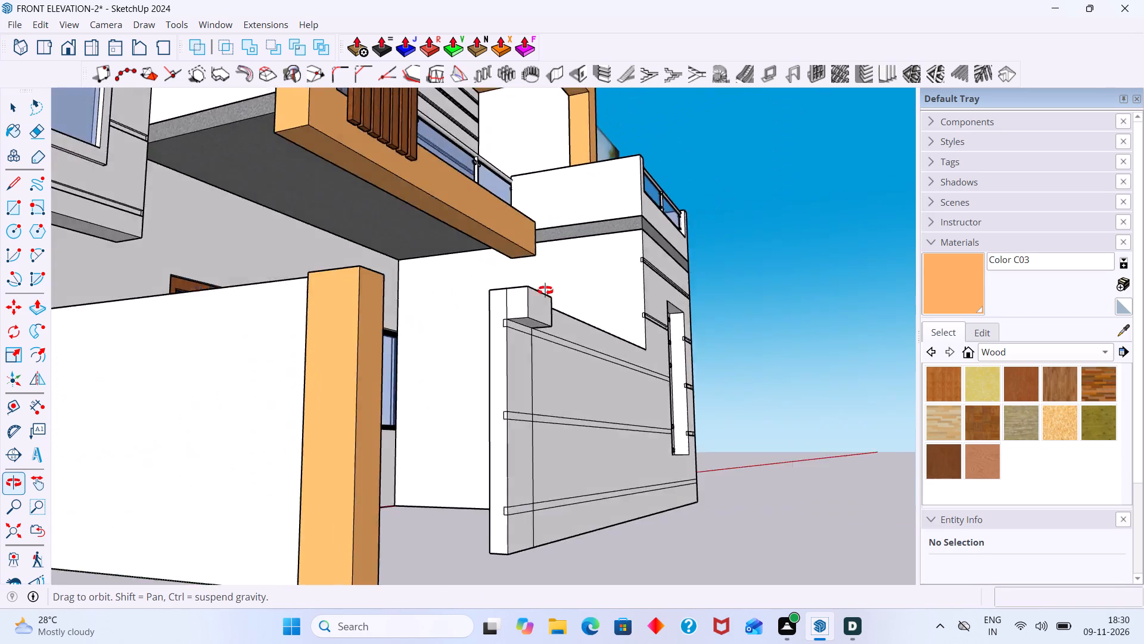
{"action": "middle_click_drag", "start_coordinate": [545, 290], "coordinate": [315, 360]}
{"action": "scroll", "coordinate": [490, 359], "scroll_direction": "down", "scroll_amount": 1}
{"action": "middle_click_drag", "start_coordinate": [477, 441], "coordinate": [617, 317]}
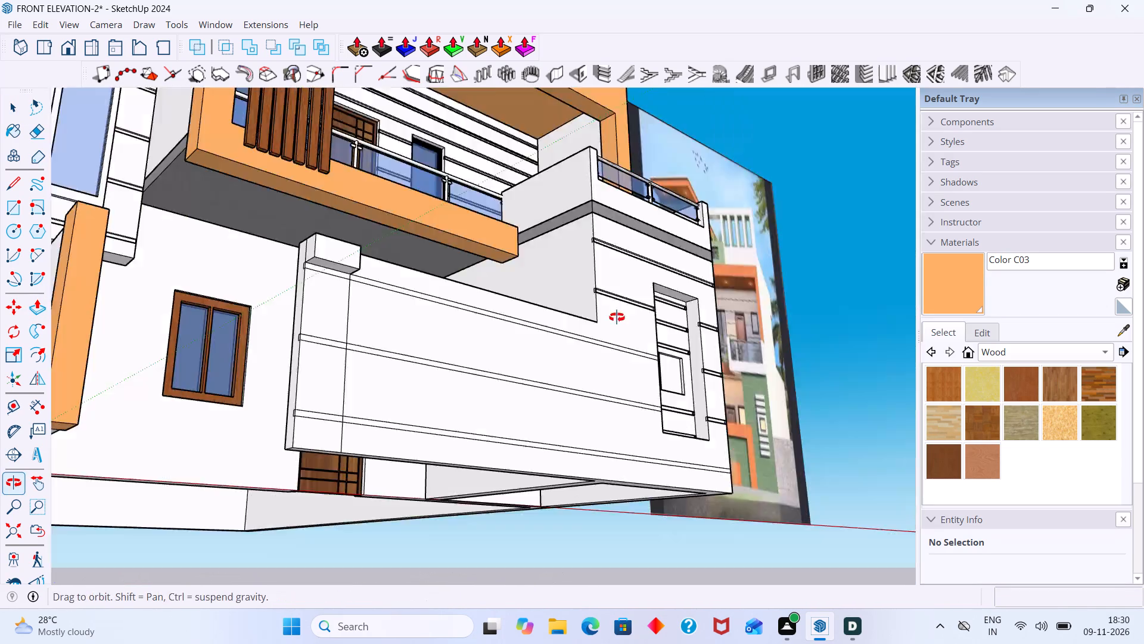
{"action": "middle_click_drag", "start_coordinate": [617, 317], "coordinate": [737, 271]}
{"action": "scroll", "coordinate": [581, 172], "scroll_direction": "up", "scroll_amount": 7}
{"action": "left_click", "coordinate": [571, 165]}
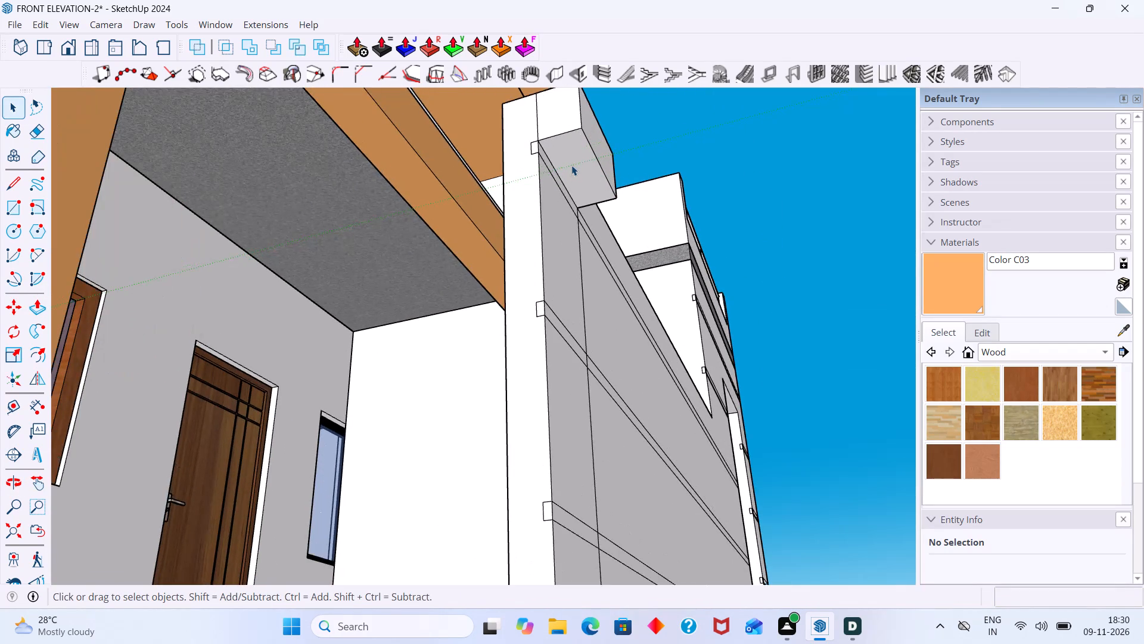
{"action": "double_click", "coordinate": [573, 165]}
{"action": "scroll", "coordinate": [573, 168], "scroll_direction": "up", "scroll_amount": 2}
{"action": "left_click", "coordinate": [573, 168]}
{"action": "scroll", "coordinate": [573, 168], "scroll_direction": "up", "scroll_amount": 1}
{"action": "key", "text": "p"}
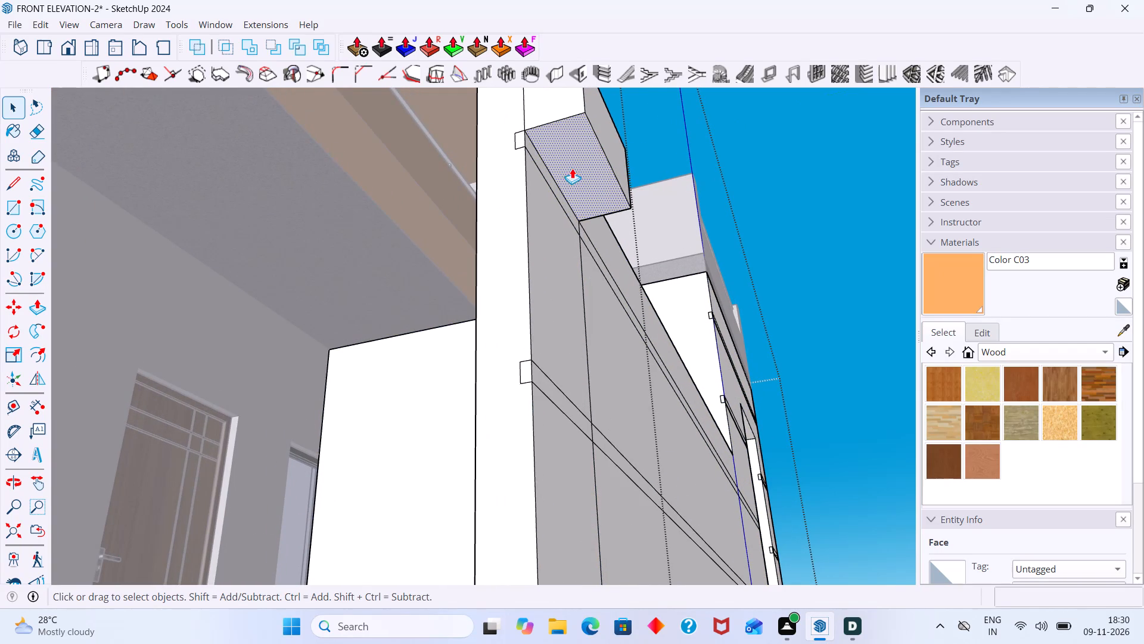
{"action": "left_click", "coordinate": [572, 168]}
{"action": "scroll", "coordinate": [539, 395], "scroll_direction": "down", "scroll_amount": 11}
{"action": "middle_click_drag", "start_coordinate": [533, 459], "coordinate": [517, 392]}
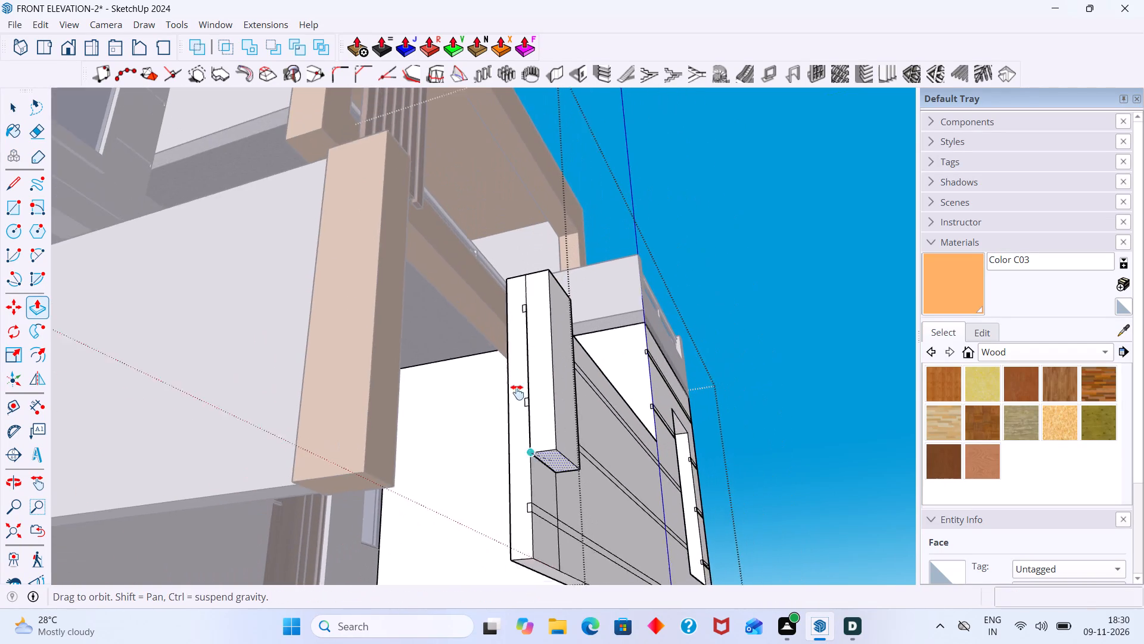
{"action": "middle_click_drag", "start_coordinate": [517, 392], "coordinate": [517, 296]}
{"action": "middle_click_drag", "start_coordinate": [509, 393], "coordinate": [527, 419]}
{"action": "scroll", "coordinate": [533, 419], "scroll_direction": "up", "scroll_amount": 3}
{"action": "left_click", "coordinate": [527, 428]}
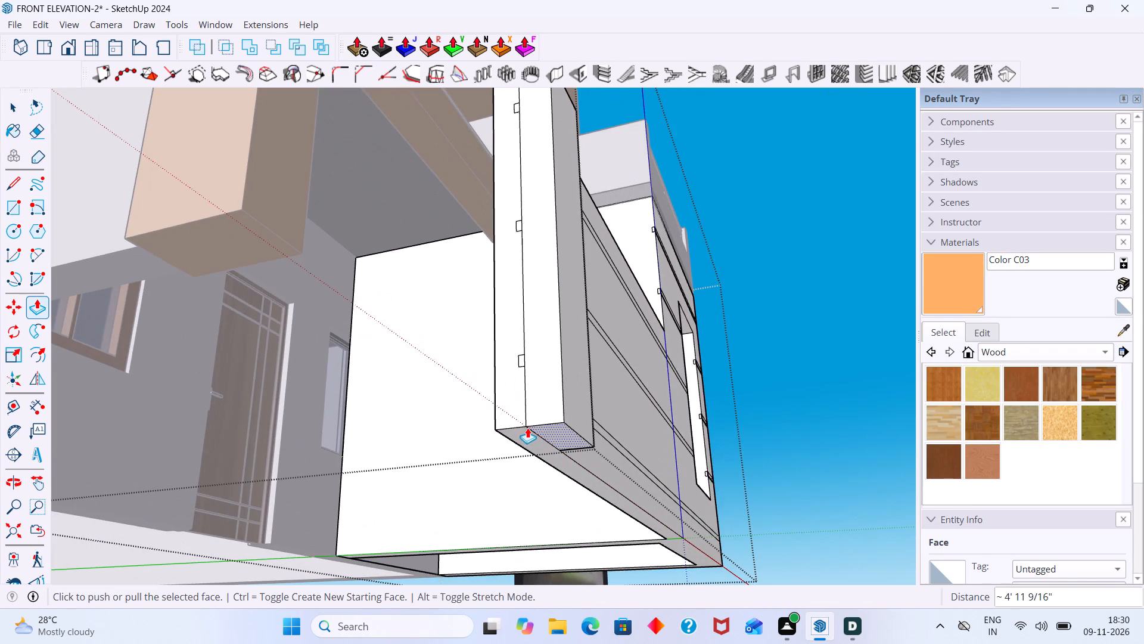
{"action": "key", "text": "space"}
{"action": "scroll", "coordinate": [533, 442], "scroll_direction": "down", "scroll_amount": 3}
{"action": "middle_click_drag", "start_coordinate": [539, 422], "coordinate": [446, 442]}
{"action": "scroll", "coordinate": [582, 444], "scroll_direction": "down", "scroll_amount": 6}
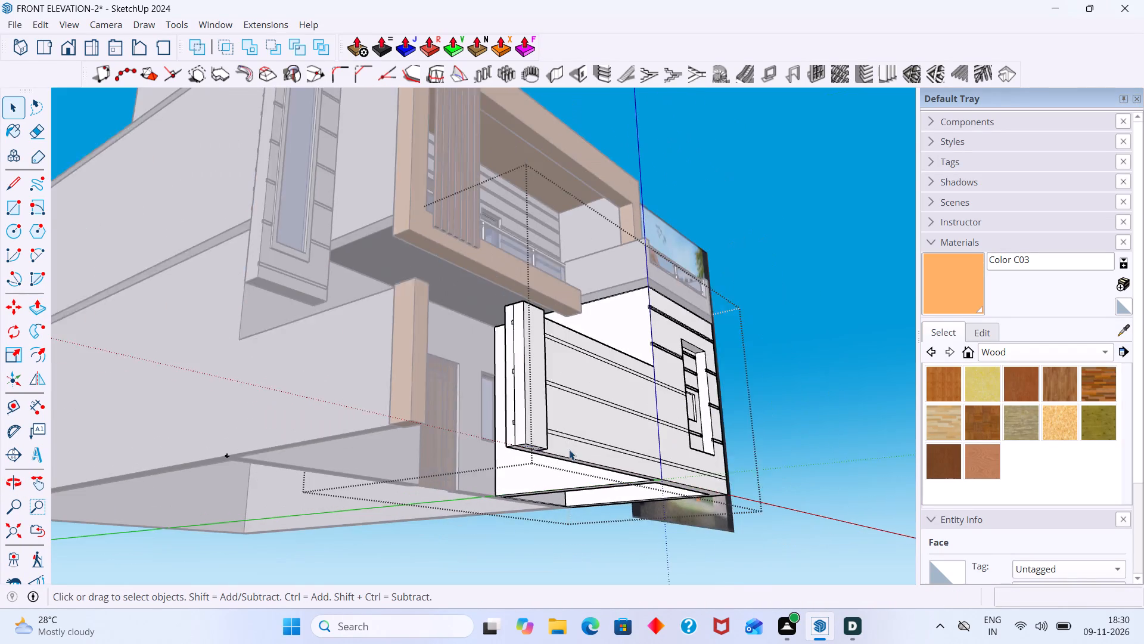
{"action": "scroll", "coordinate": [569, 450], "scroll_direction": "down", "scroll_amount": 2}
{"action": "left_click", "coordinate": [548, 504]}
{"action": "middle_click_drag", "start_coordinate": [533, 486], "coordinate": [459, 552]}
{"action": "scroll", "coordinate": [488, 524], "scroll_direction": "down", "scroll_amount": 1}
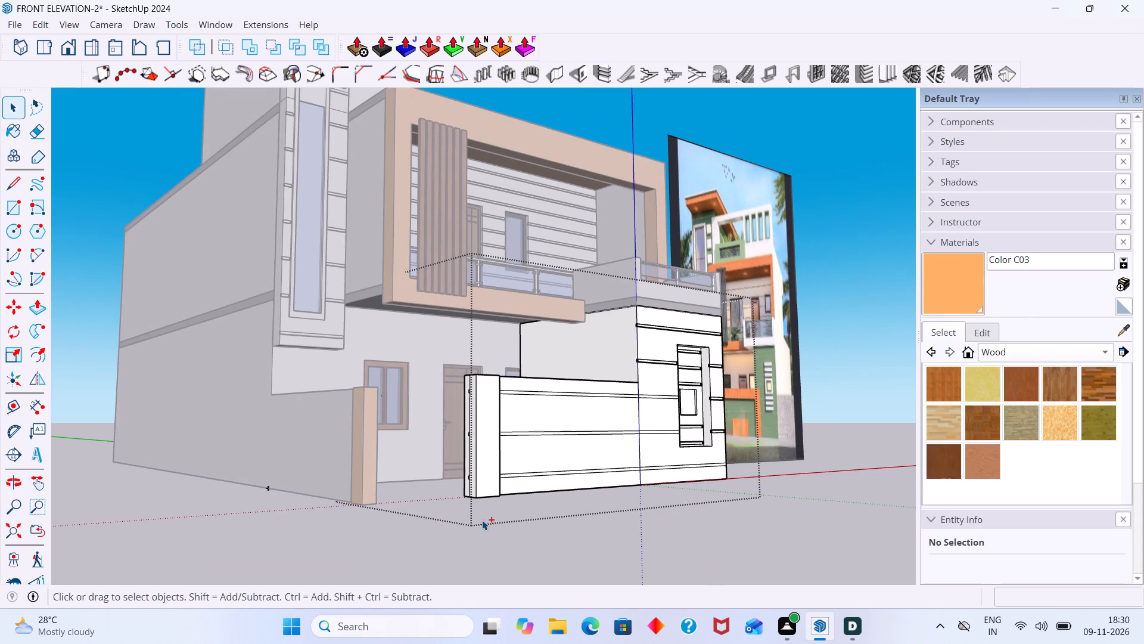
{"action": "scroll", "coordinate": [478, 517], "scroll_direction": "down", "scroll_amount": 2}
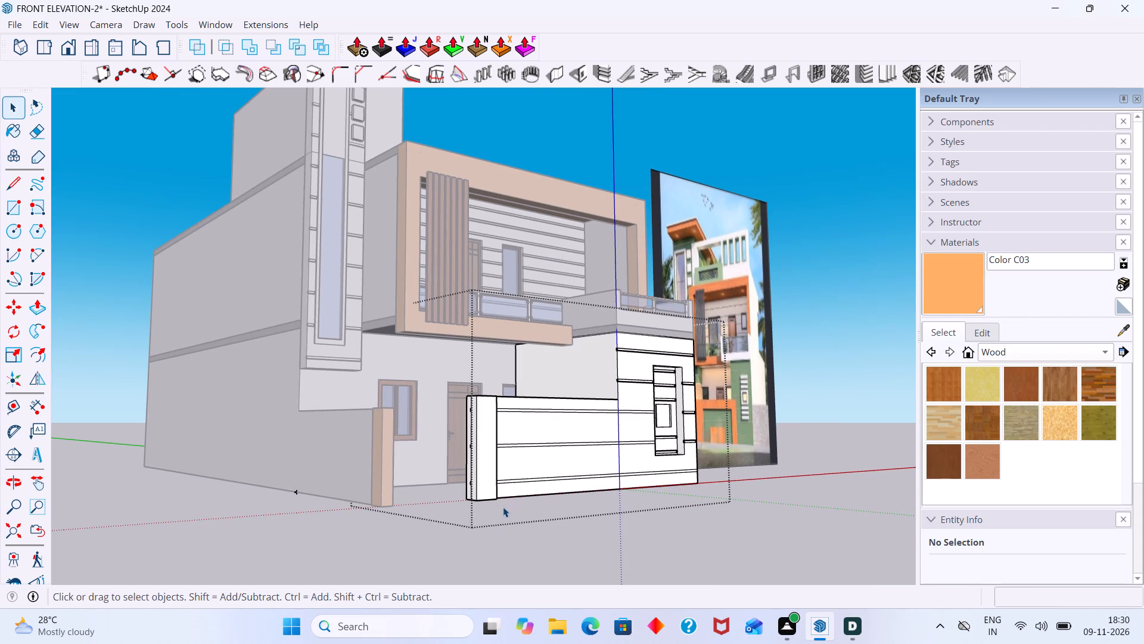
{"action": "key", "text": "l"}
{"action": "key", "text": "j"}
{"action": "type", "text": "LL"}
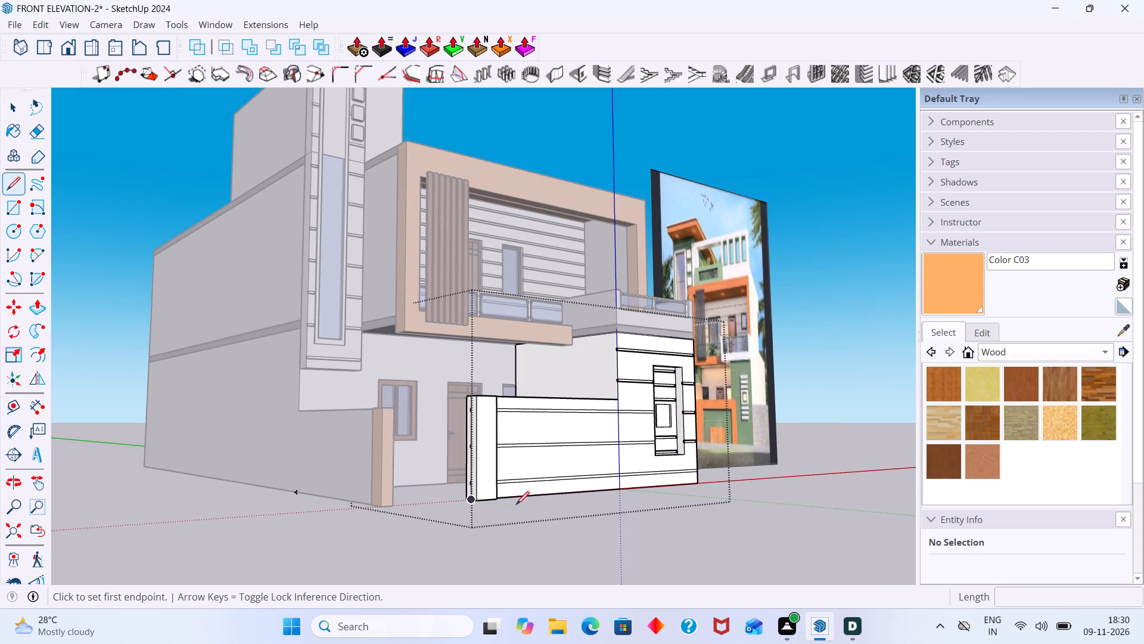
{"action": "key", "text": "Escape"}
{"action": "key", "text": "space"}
Close the front wall's group and examine the end pier and whole facade against the reference image.
{"action": "middle_click_drag", "start_coordinate": [562, 492], "coordinate": [516, 499]}
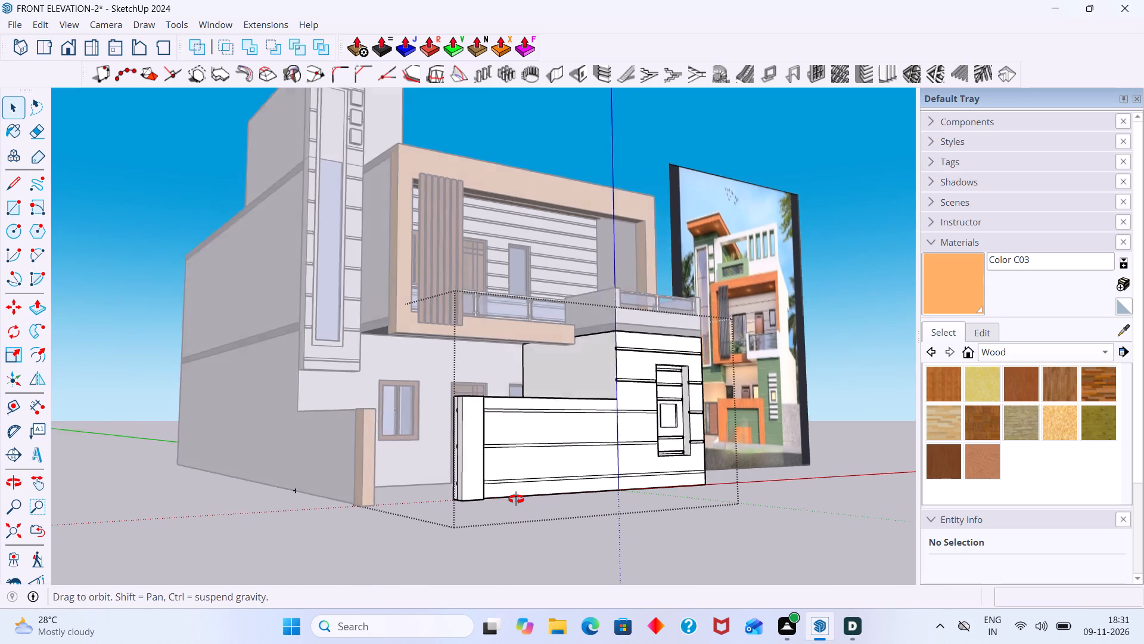
{"action": "middle_click_drag", "start_coordinate": [516, 499], "coordinate": [508, 502]}
{"action": "left_click", "coordinate": [800, 501]}
{"action": "scroll", "coordinate": [419, 448], "scroll_direction": "up", "scroll_amount": 7}
{"action": "middle_click_drag", "start_coordinate": [537, 404], "coordinate": [661, 401]}
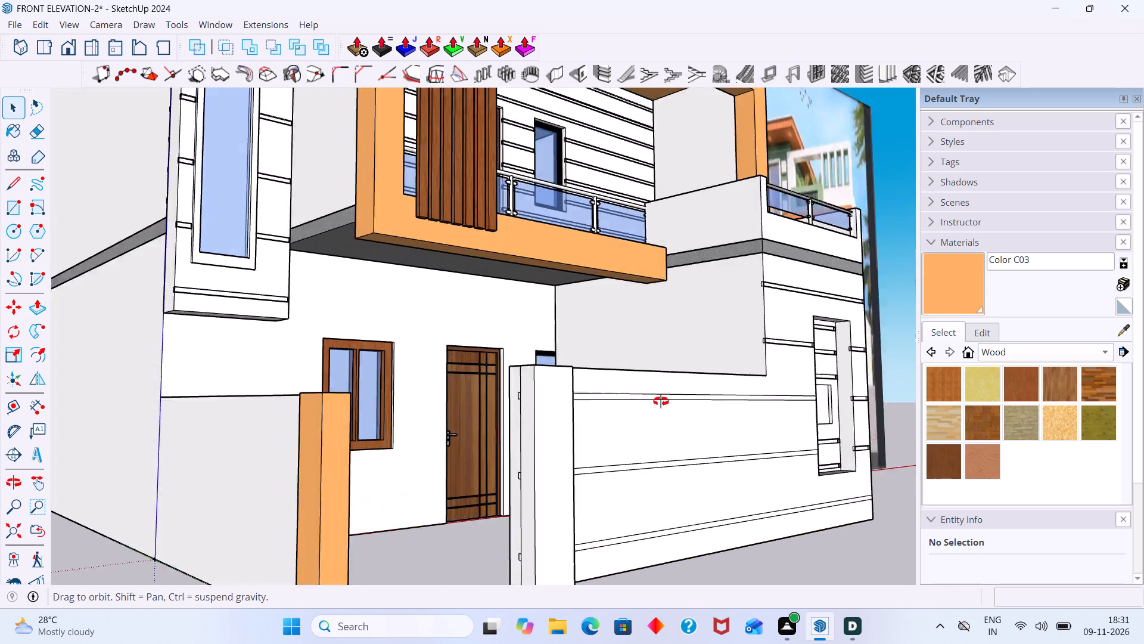
{"action": "middle_click_drag", "start_coordinate": [661, 401], "coordinate": [416, 453]}
{"action": "scroll", "coordinate": [493, 425], "scroll_direction": "down", "scroll_amount": 14}
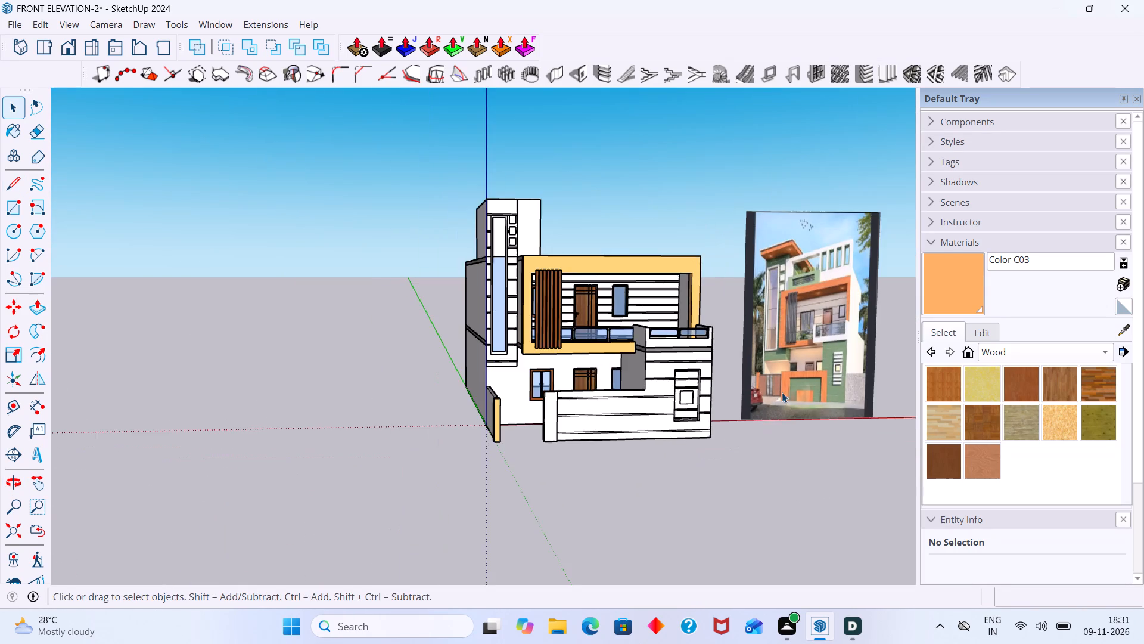
{"action": "scroll", "coordinate": [827, 403], "scroll_direction": "up", "scroll_amount": 3}
{"action": "middle_click_drag", "start_coordinate": [473, 429], "coordinate": [419, 510]}
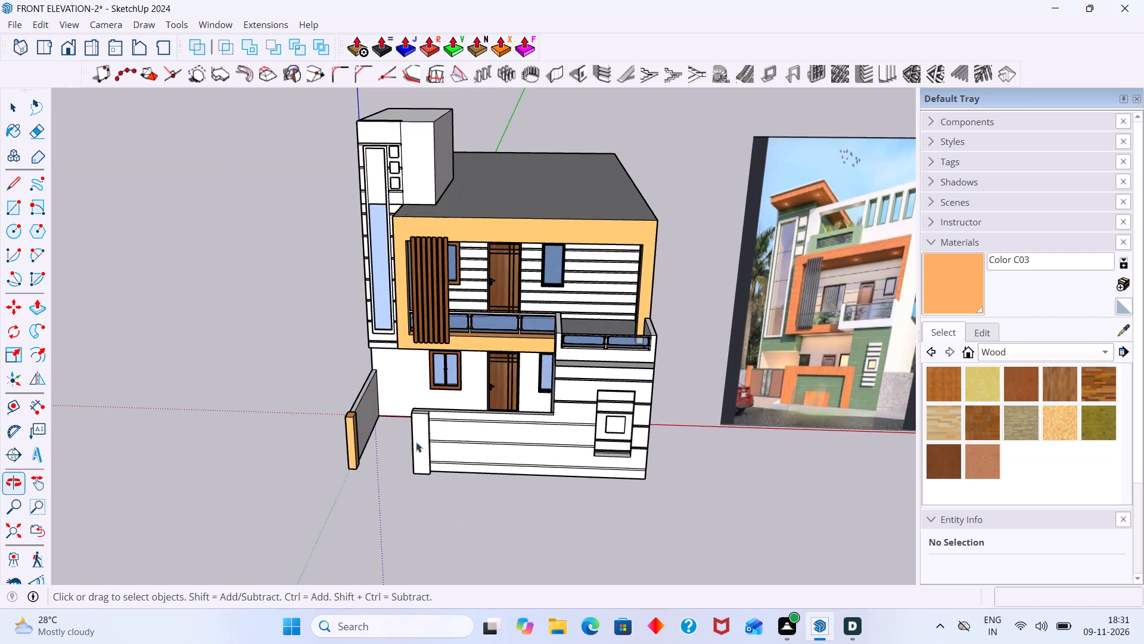
{"action": "middle_click_drag", "start_coordinate": [433, 466], "coordinate": [444, 517]}
{"action": "scroll", "coordinate": [412, 426], "scroll_direction": "up", "scroll_amount": 4}
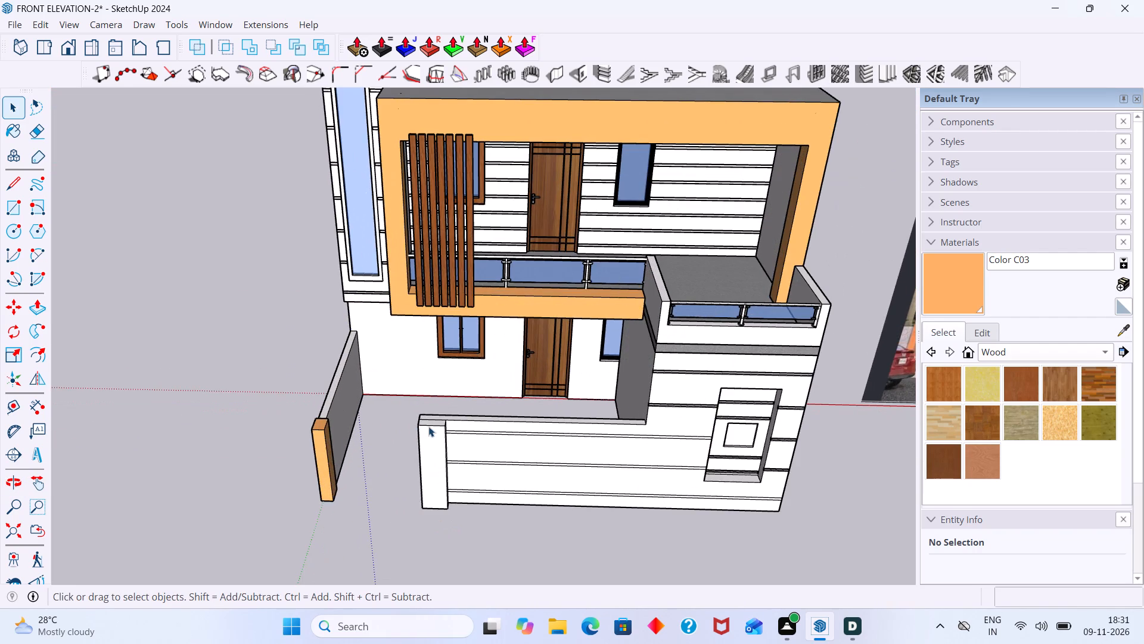
{"action": "scroll", "coordinate": [437, 431], "scroll_direction": "down", "scroll_amount": 5}
{"action": "middle_click_drag", "start_coordinate": [478, 500], "coordinate": [505, 463]}
{"action": "scroll", "coordinate": [439, 408], "scroll_direction": "up", "scroll_amount": 2}
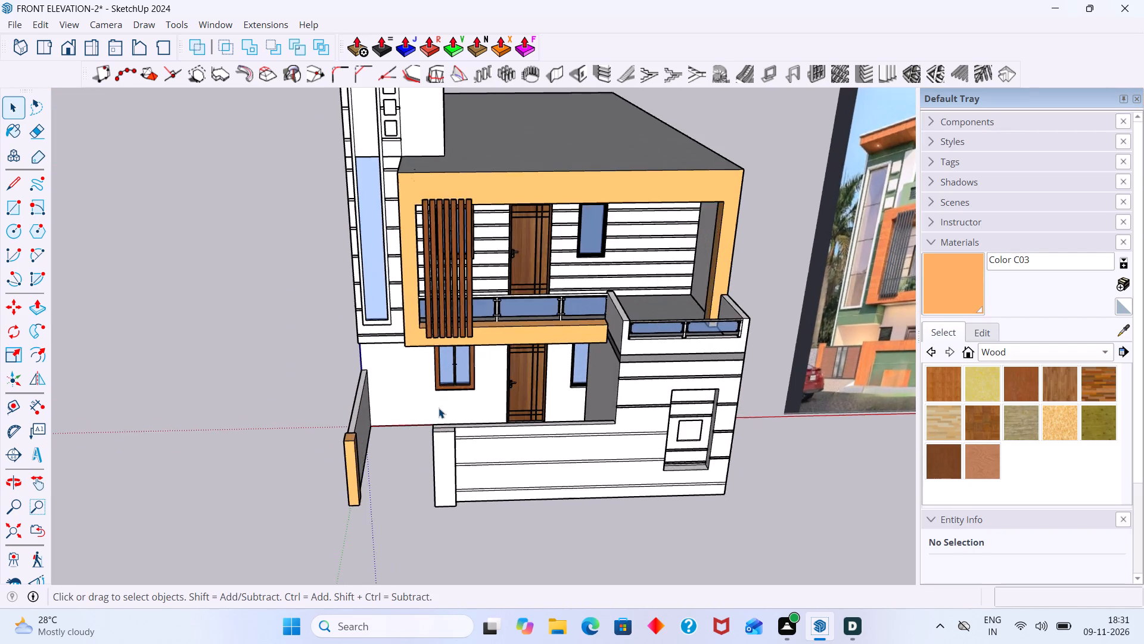
Reopen the front wall's group and Push/Pull the end pier's top face down 1' to split off a top section.
{"action": "scroll", "coordinate": [439, 408], "scroll_direction": "up", "scroll_amount": 3}
{"action": "middle_click_drag", "start_coordinate": [450, 450], "coordinate": [441, 463]}
{"action": "scroll", "coordinate": [433, 460], "scroll_direction": "up", "scroll_amount": 2}
{"action": "middle_click_drag", "start_coordinate": [457, 445], "coordinate": [450, 500]}
{"action": "scroll", "coordinate": [444, 459], "scroll_direction": "up", "scroll_amount": 5}
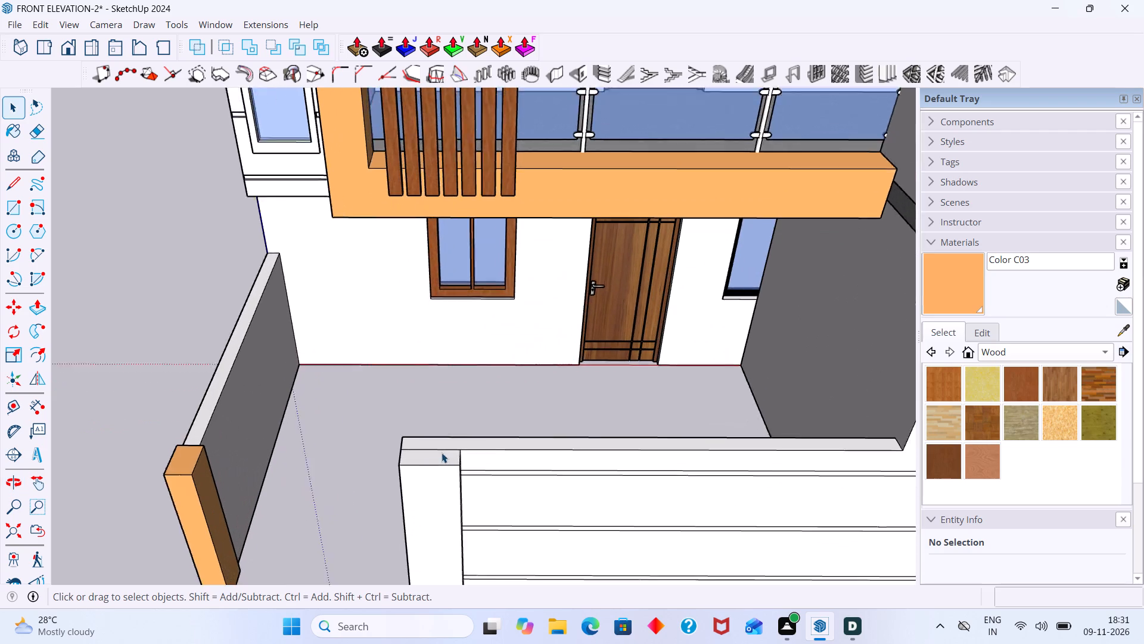
{"action": "scroll", "coordinate": [442, 453], "scroll_direction": "up", "scroll_amount": 3}
{"action": "left_click", "coordinate": [439, 456]}
{"action": "triple_click", "coordinate": [442, 460]}
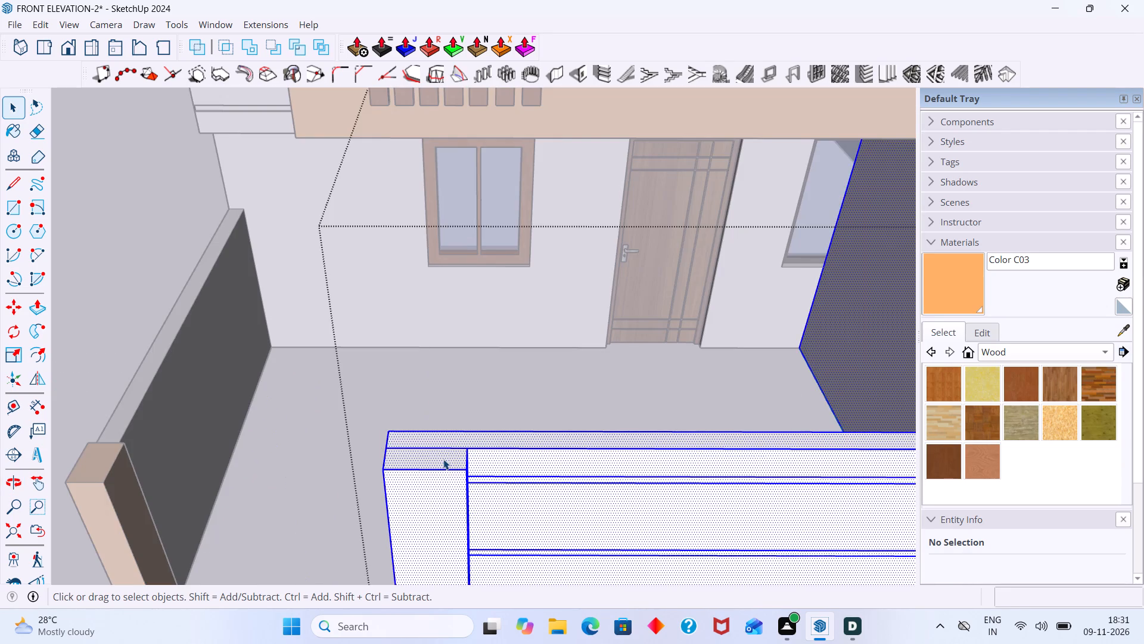
{"action": "left_click", "coordinate": [443, 459]}
{"action": "scroll", "coordinate": [445, 457], "scroll_direction": "up", "scroll_amount": 2}
{"action": "key", "text": "p"}
{"action": "left_click", "coordinate": [445, 456]}
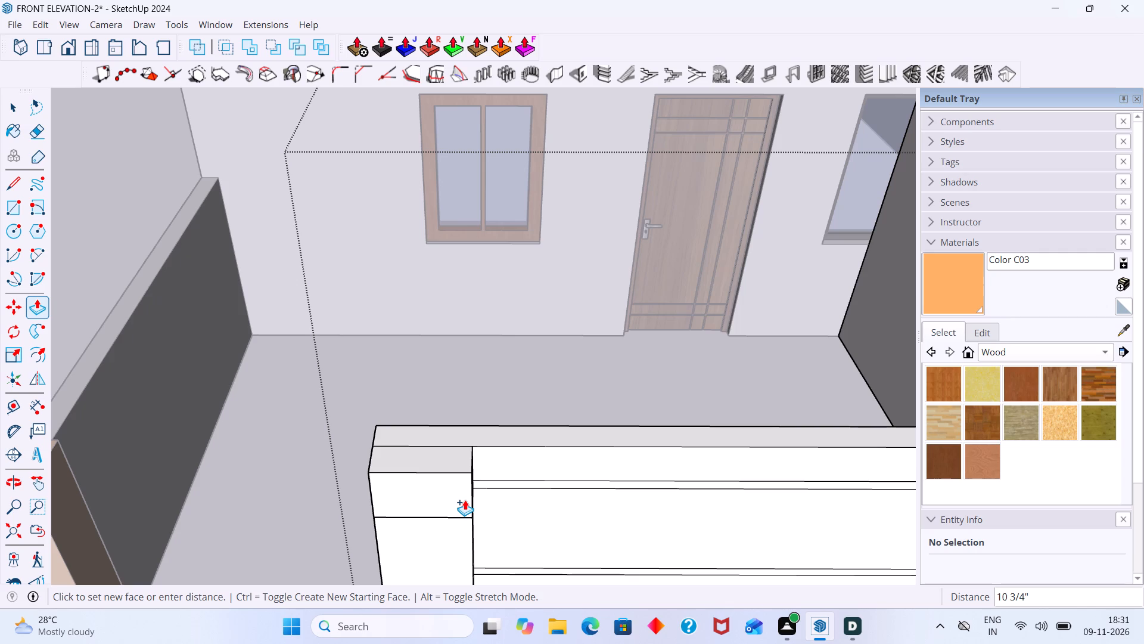
{"action": "type", "text": "1'"}
{"action": "key", "text": "Return"}
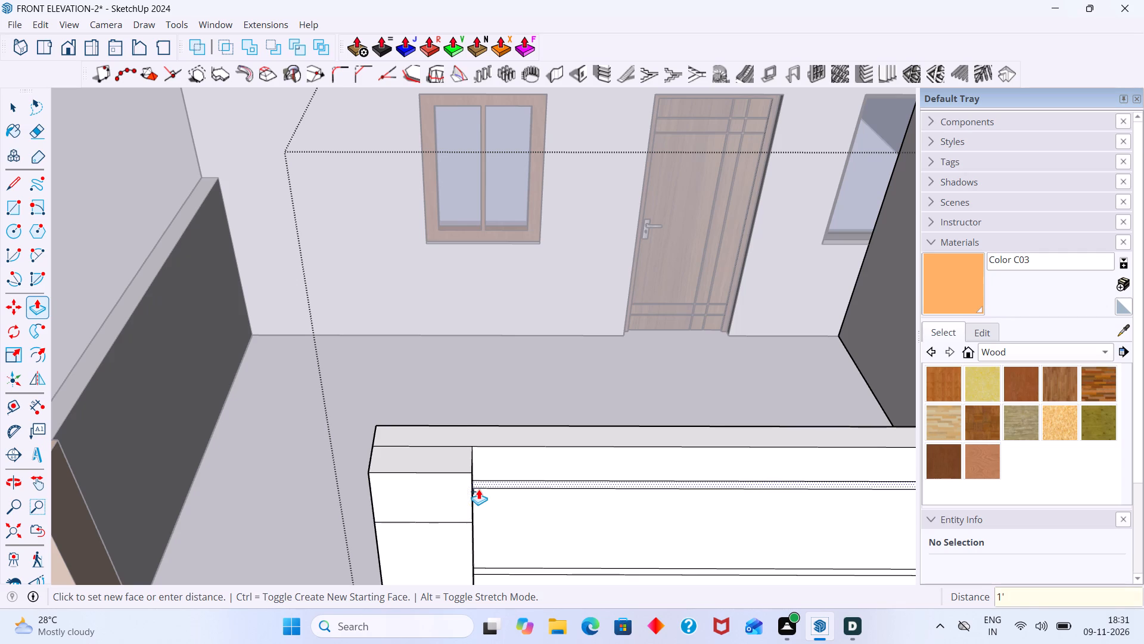
Pull the inner side face of the pier's top section about 10' 3 7/16" along the wall to the low wall's far endpoint.
{"action": "middle_click_drag", "start_coordinate": [441, 489], "coordinate": [262, 482]}
{"action": "left_click", "coordinate": [176, 405]}
{"action": "scroll", "coordinate": [352, 485], "scroll_direction": "down", "scroll_amount": 2}
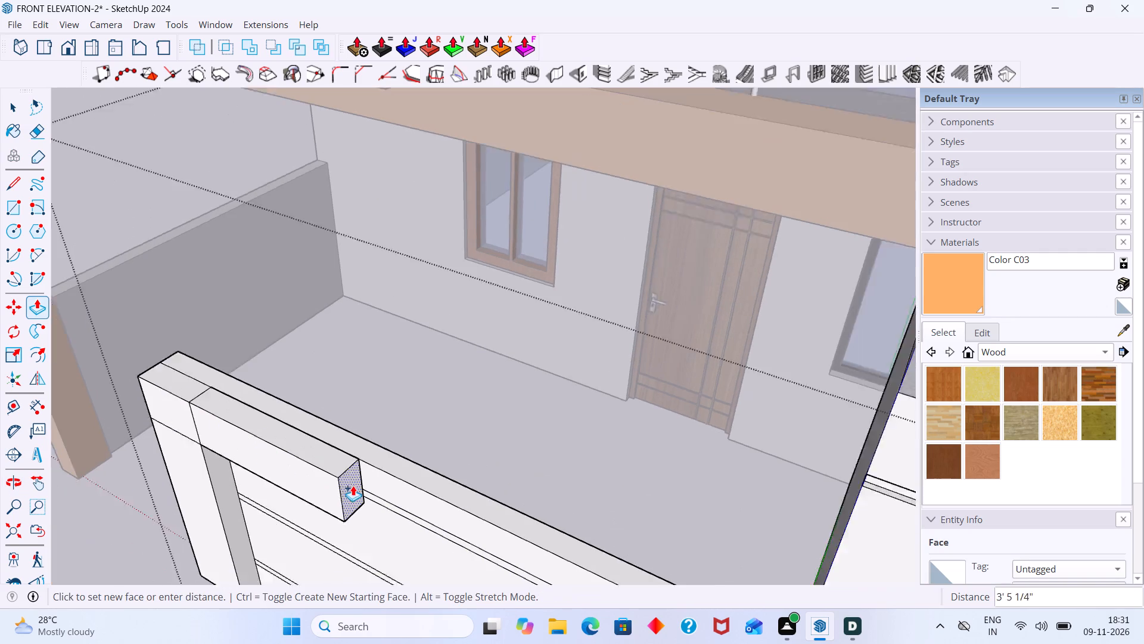
{"action": "scroll", "coordinate": [353, 485], "scroll_direction": "down", "scroll_amount": 6}
{"action": "scroll", "coordinate": [416, 531], "scroll_direction": "down", "scroll_amount": 2}
{"action": "middle_click_drag", "start_coordinate": [437, 553], "coordinate": [621, 501]}
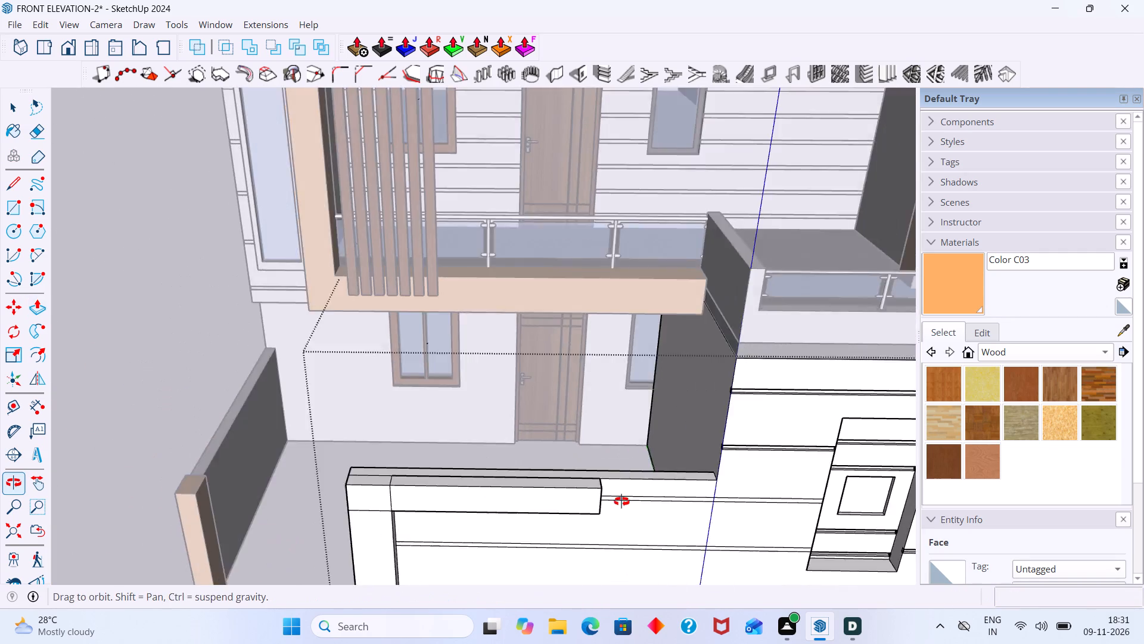
{"action": "middle_click_drag", "start_coordinate": [621, 501], "coordinate": [664, 488]}
{"action": "scroll", "coordinate": [665, 487], "scroll_direction": "down", "scroll_amount": 13}
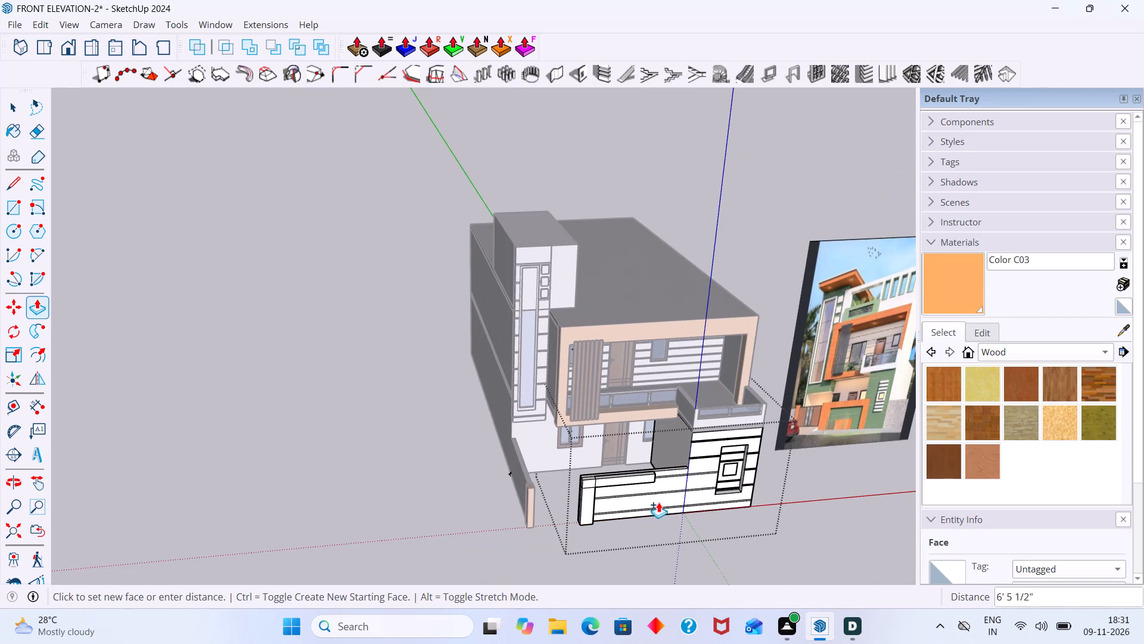
{"action": "scroll", "coordinate": [661, 495], "scroll_direction": "up", "scroll_amount": 8}
{"action": "middle_click_drag", "start_coordinate": [677, 456], "coordinate": [648, 456]}
{"action": "scroll", "coordinate": [648, 456], "scroll_direction": "up", "scroll_amount": 1}
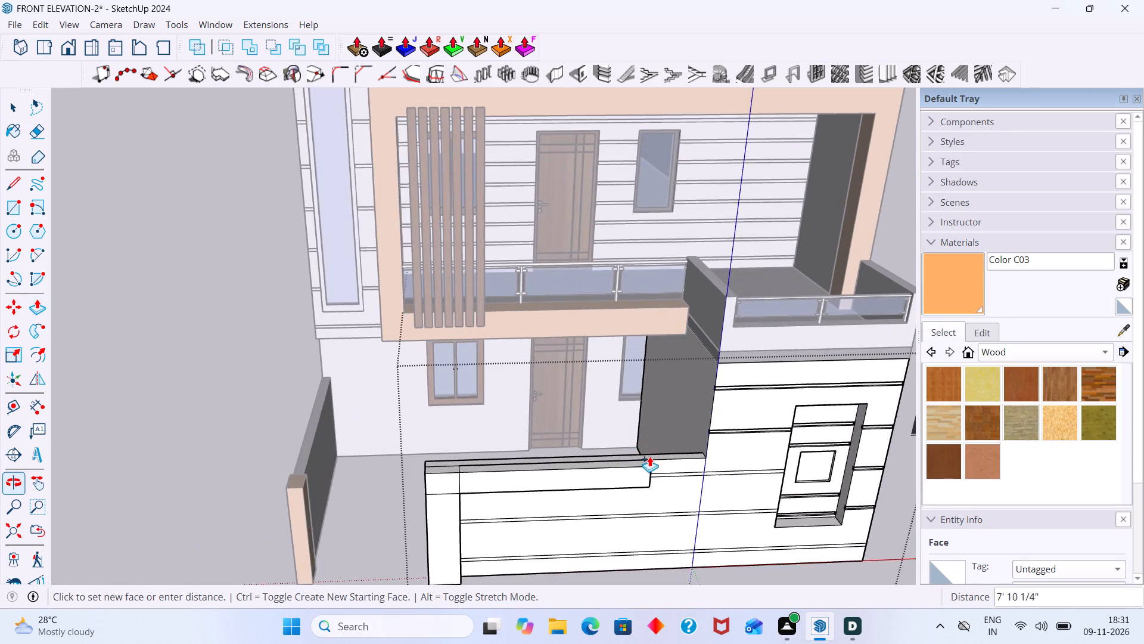
{"action": "scroll", "coordinate": [650, 456], "scroll_direction": "down", "scroll_amount": 11}
{"action": "scroll", "coordinate": [679, 453], "scroll_direction": "up", "scroll_amount": 3}
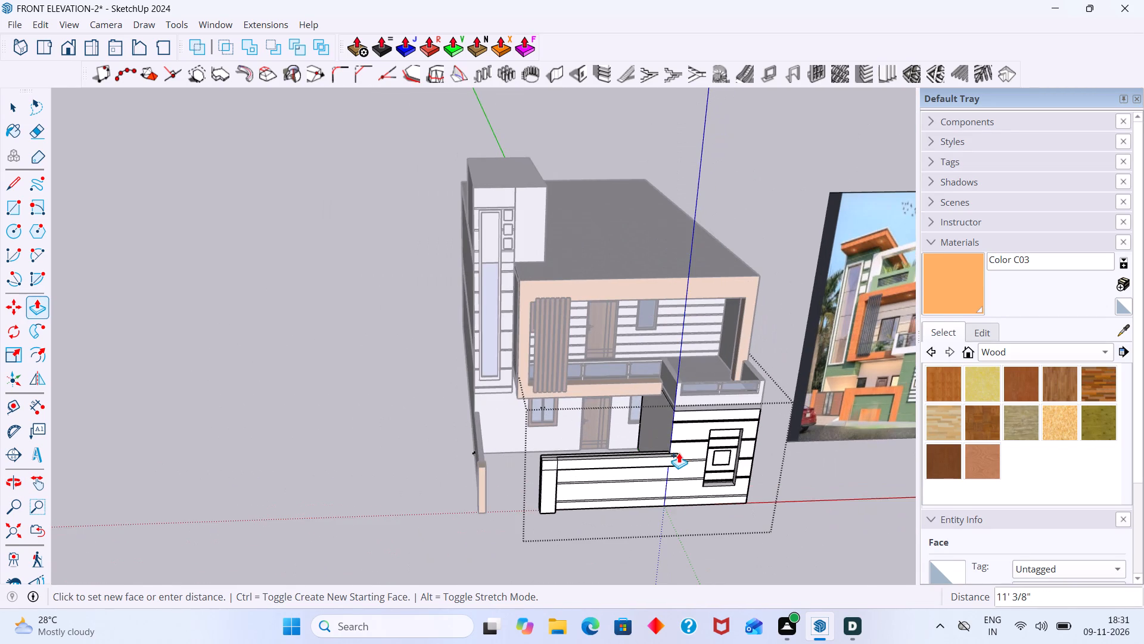
{"action": "middle_click_drag", "start_coordinate": [627, 448], "coordinate": [520, 431], "text": "shift"}
{"action": "scroll", "coordinate": [745, 386], "scroll_direction": "up", "scroll_amount": 10}
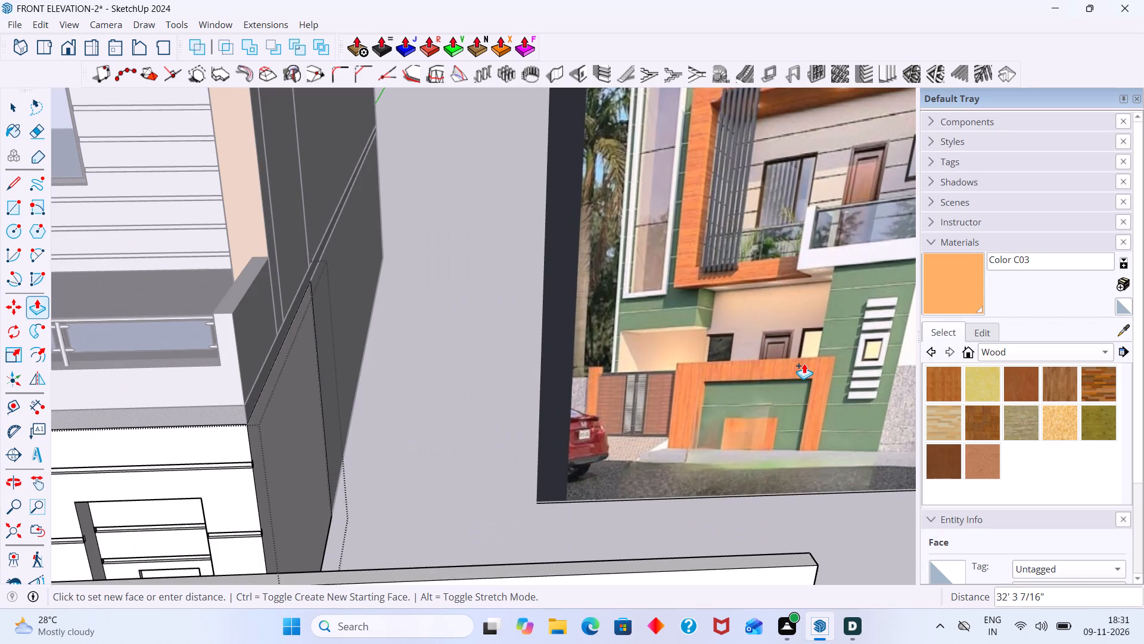
{"action": "middle_click_drag", "start_coordinate": [226, 538], "coordinate": [357, 361], "text": "shift"}
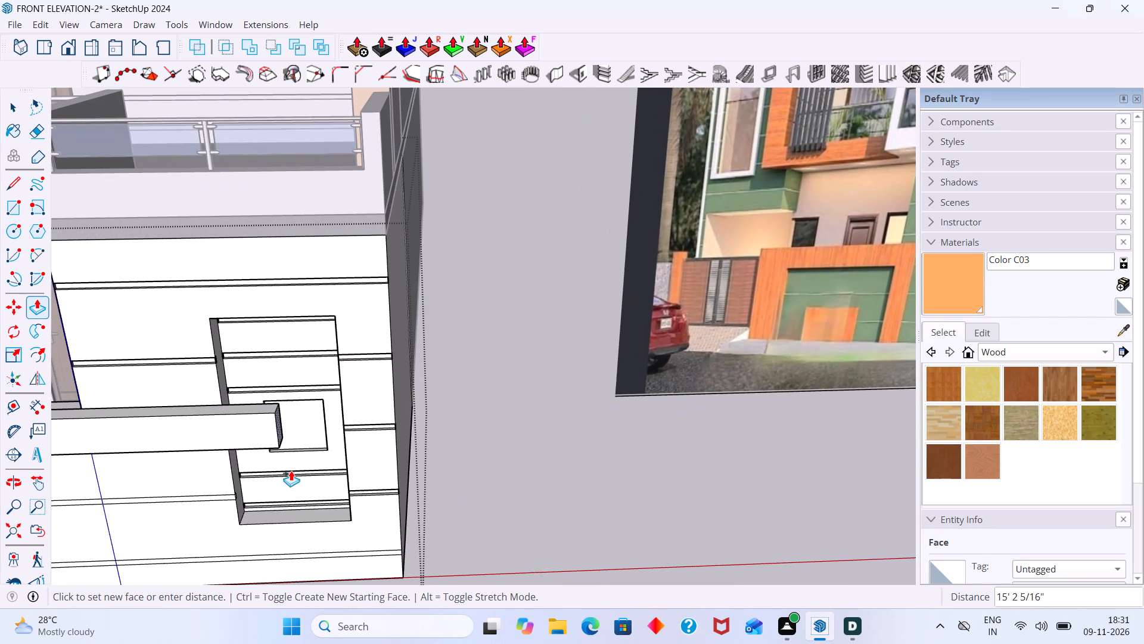
{"action": "scroll", "coordinate": [232, 466], "scroll_direction": "down", "scroll_amount": 6}
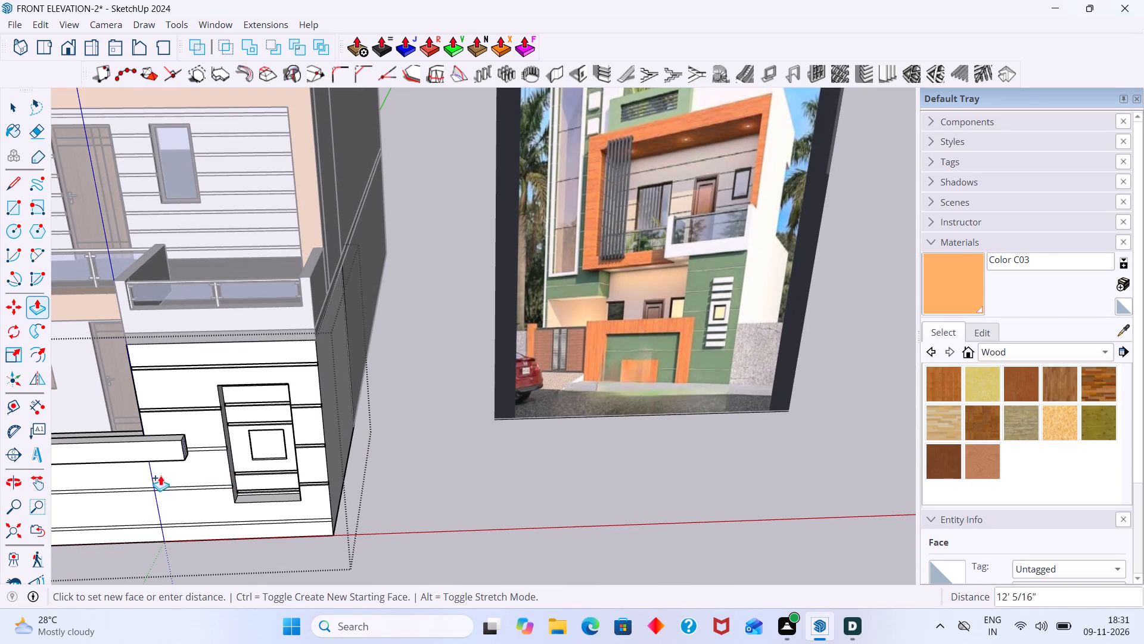
{"action": "scroll", "coordinate": [143, 445], "scroll_direction": "up", "scroll_amount": 7}
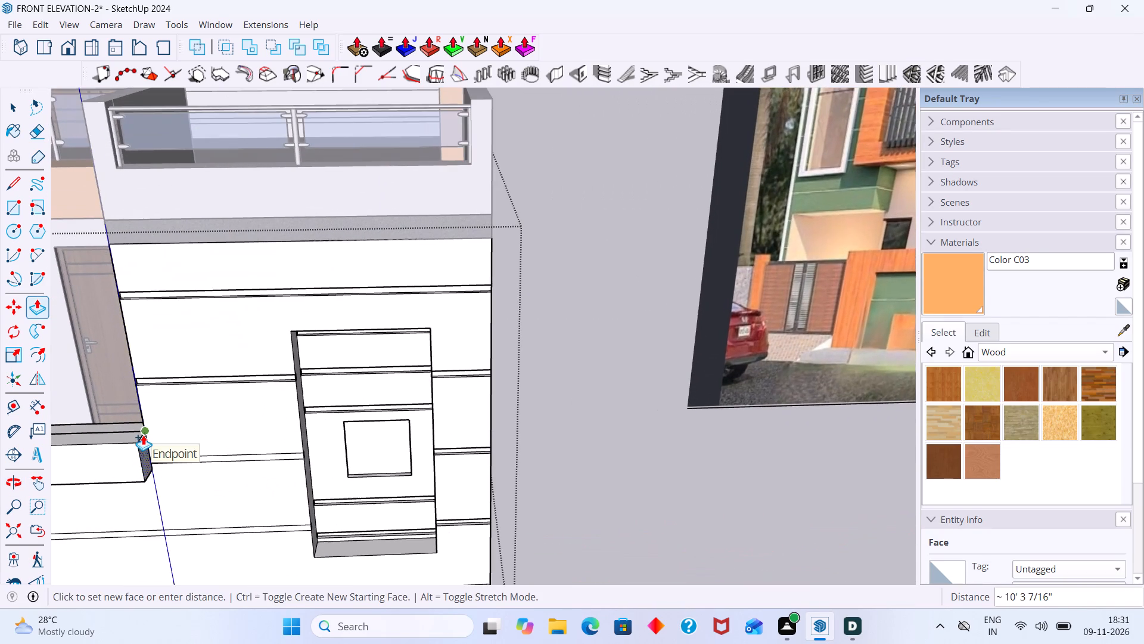
{"action": "scroll", "coordinate": [143, 435], "scroll_direction": "up", "scroll_amount": 1}
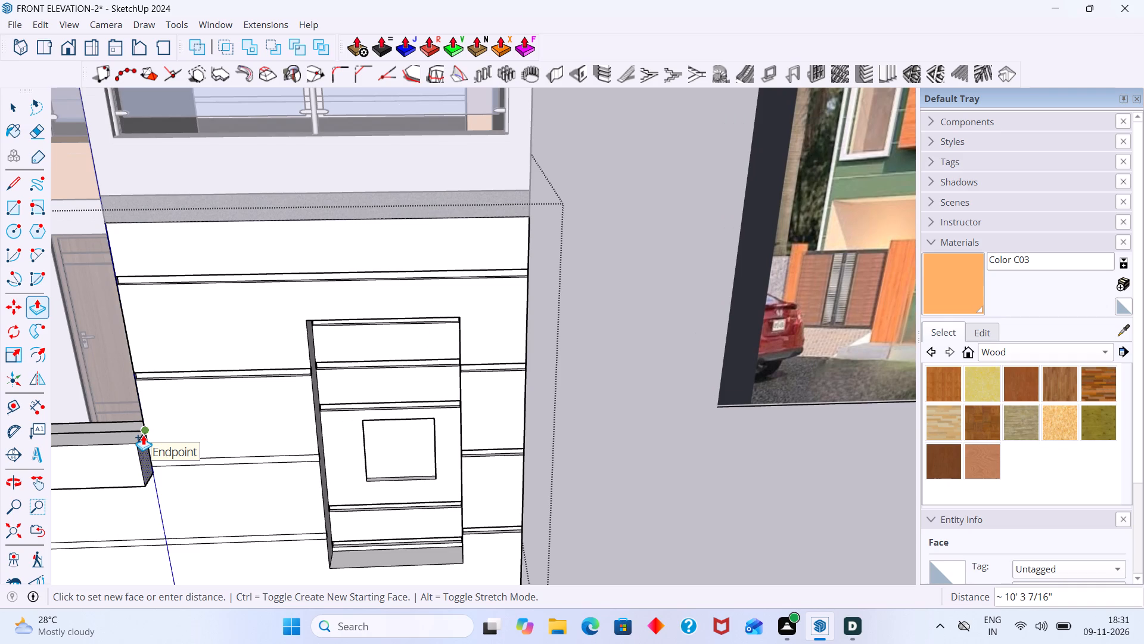
{"action": "left_click", "coordinate": [143, 435]}
Push/Pull the top beam's end face a further 1' across the taller block's face.
{"action": "scroll", "coordinate": [148, 447], "scroll_direction": "down", "scroll_amount": 7}
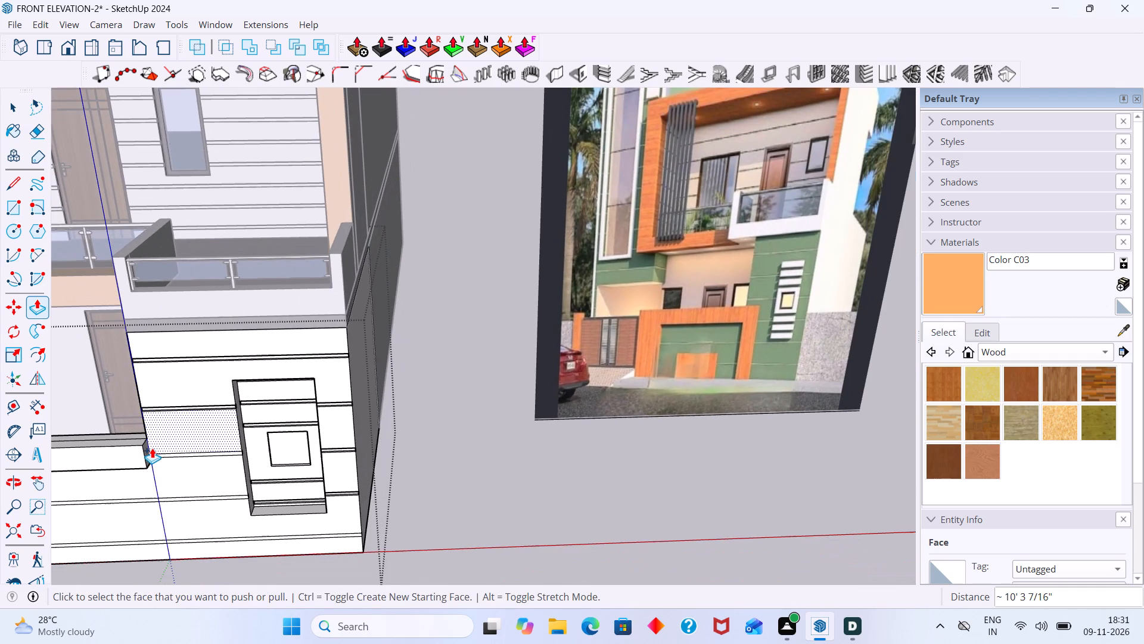
{"action": "scroll", "coordinate": [149, 454], "scroll_direction": "up", "scroll_amount": 2}
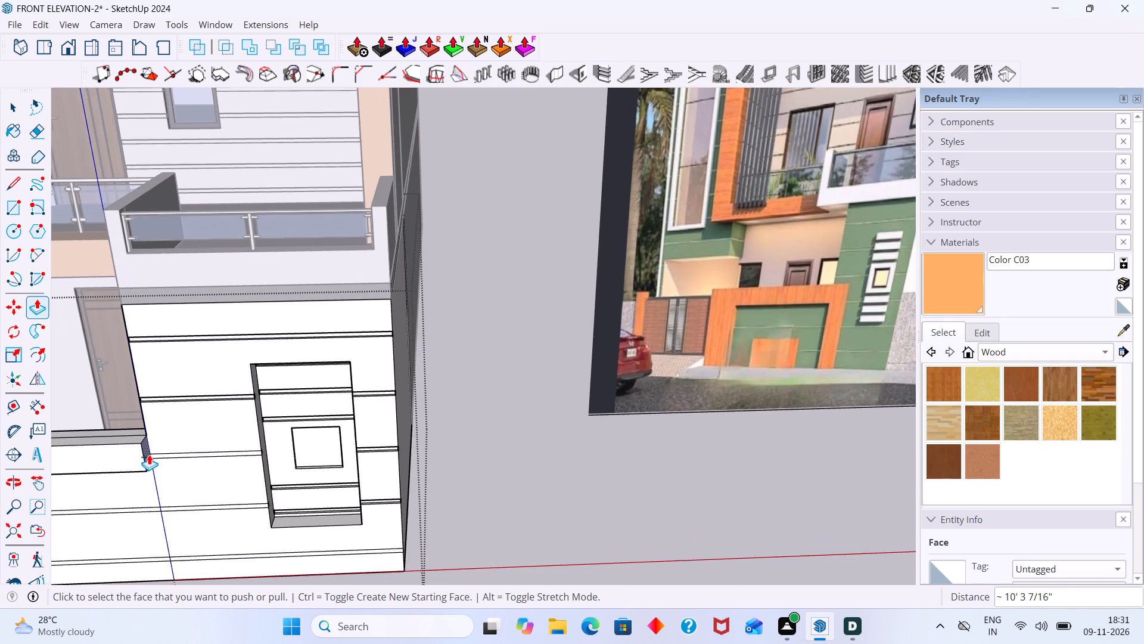
{"action": "scroll", "coordinate": [149, 454], "scroll_direction": "up", "scroll_amount": 1}
{"action": "left_click", "coordinate": [147, 454]}
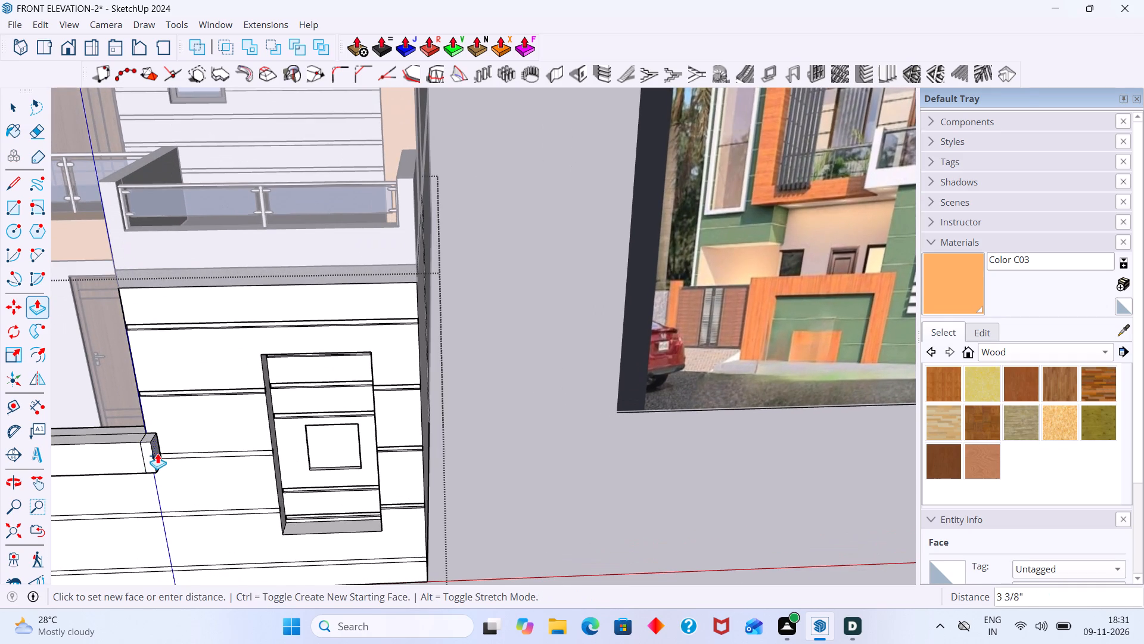
{"action": "type", "text": "1'"}
{"action": "key", "text": "Return"}
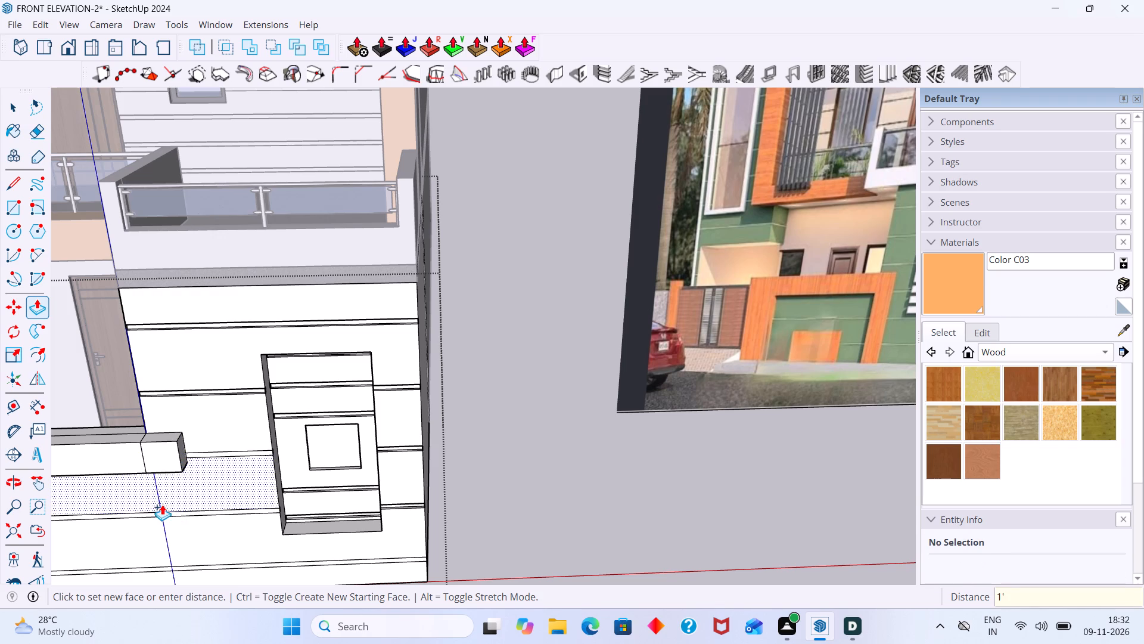
Pull the underside of the beam's 1' end section down about 4' 7 3/4" to the wall's base as a second pier, and close the group.
{"action": "middle_click_drag", "start_coordinate": [161, 504], "coordinate": [184, 318]}
{"action": "scroll", "coordinate": [156, 296], "scroll_direction": "up", "scroll_amount": 7}
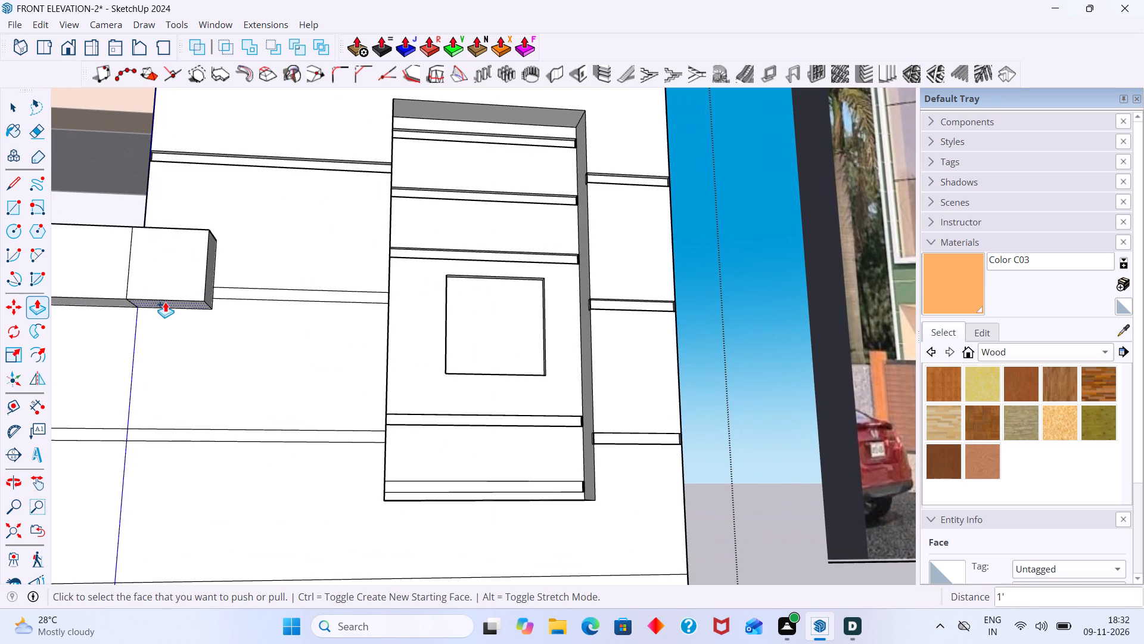
{"action": "middle_click_drag", "start_coordinate": [169, 308], "coordinate": [207, 236]}
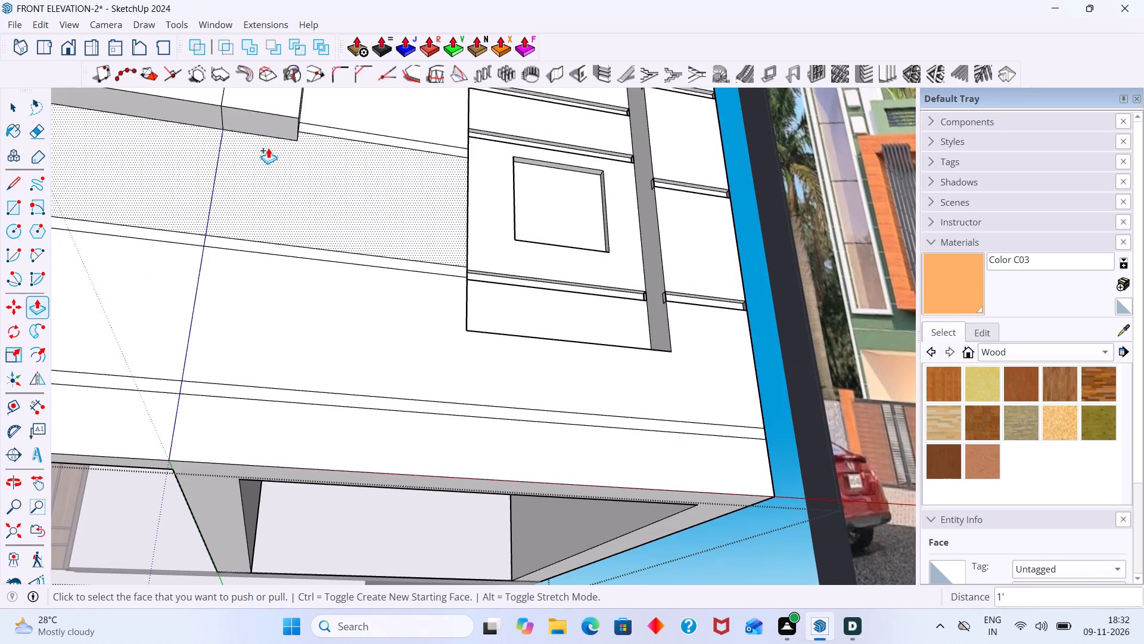
{"action": "left_click", "coordinate": [272, 125]}
{"action": "scroll", "coordinate": [231, 353], "scroll_direction": "down", "scroll_amount": 9}
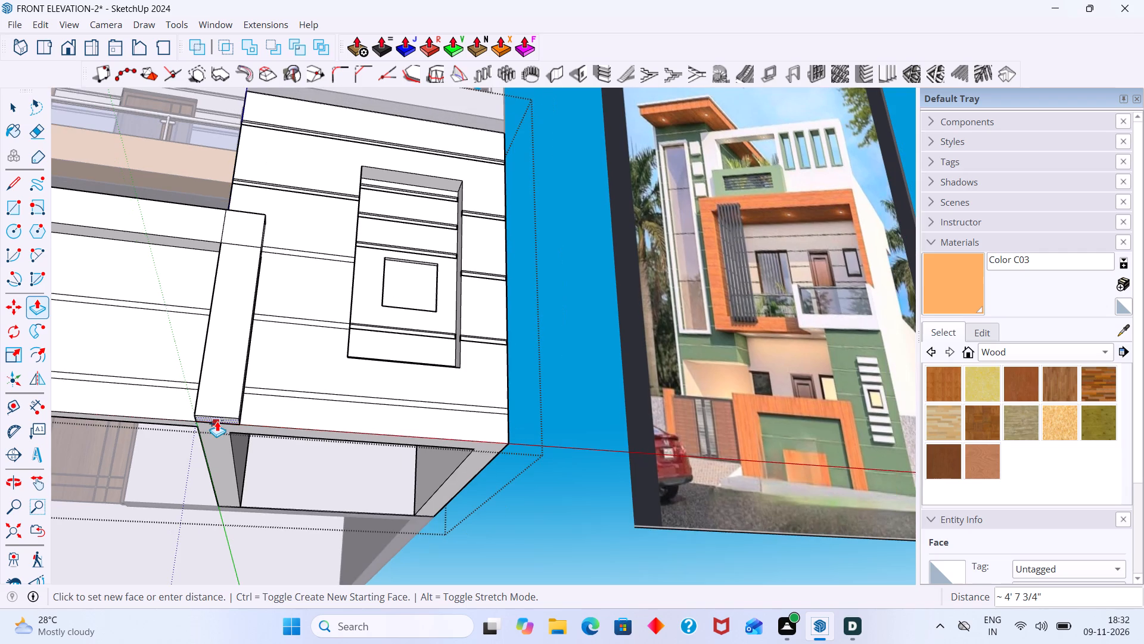
{"action": "middle_click_drag", "start_coordinate": [217, 421], "coordinate": [222, 493]}
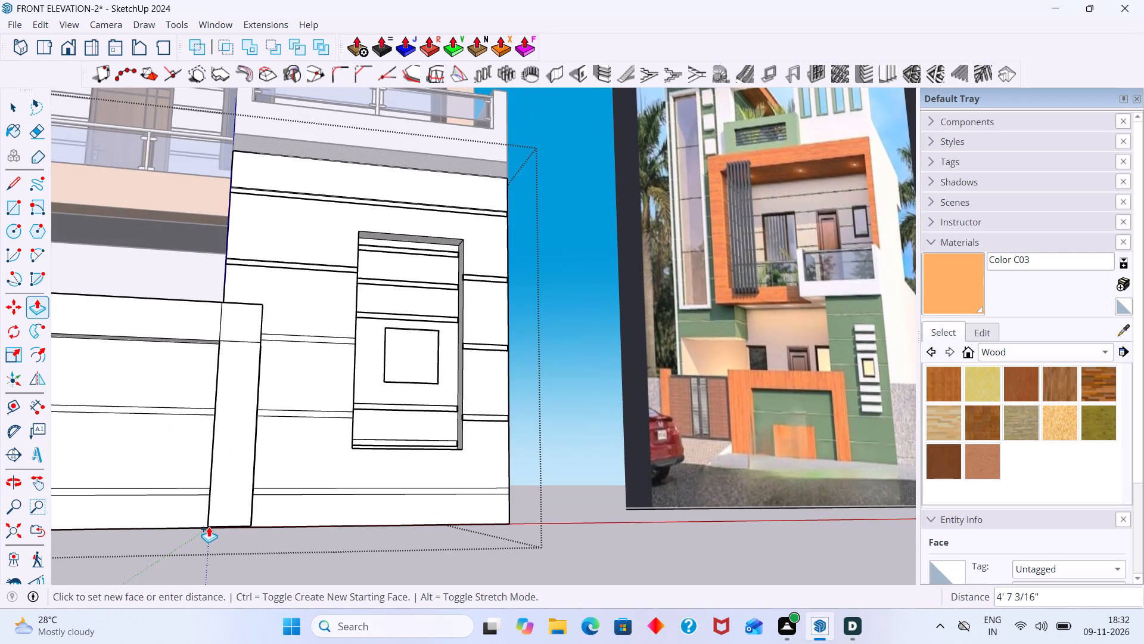
{"action": "middle_click_drag", "start_coordinate": [207, 527], "coordinate": [324, 521]}
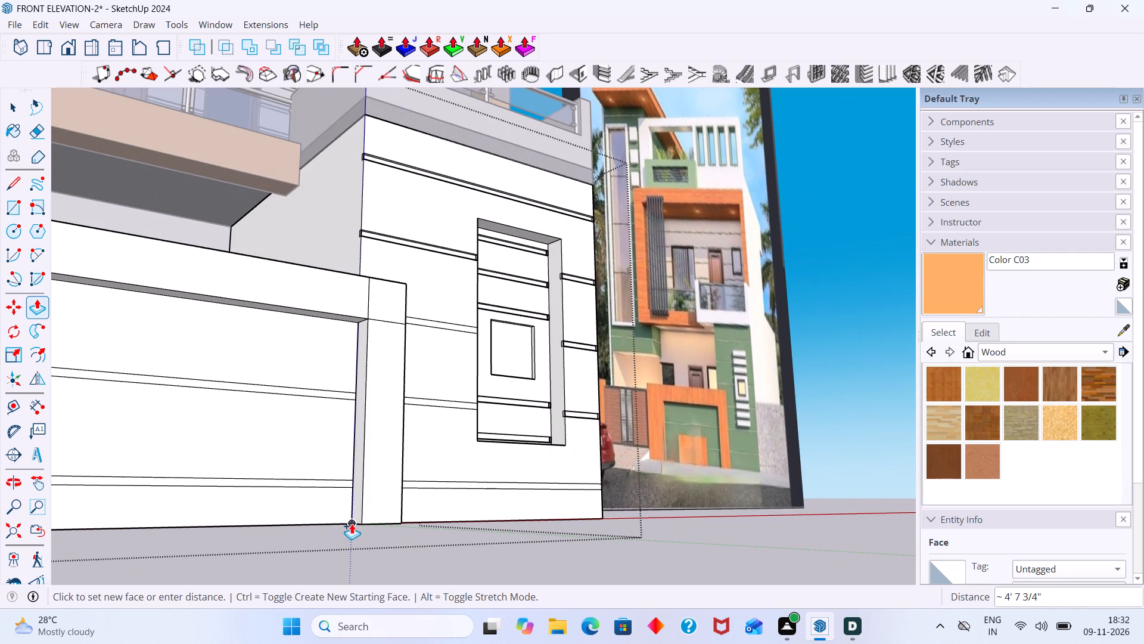
{"action": "left_click", "coordinate": [352, 523]}
{"action": "key", "text": "space"}
{"action": "scroll", "coordinate": [339, 484], "scroll_direction": "down", "scroll_amount": 11}
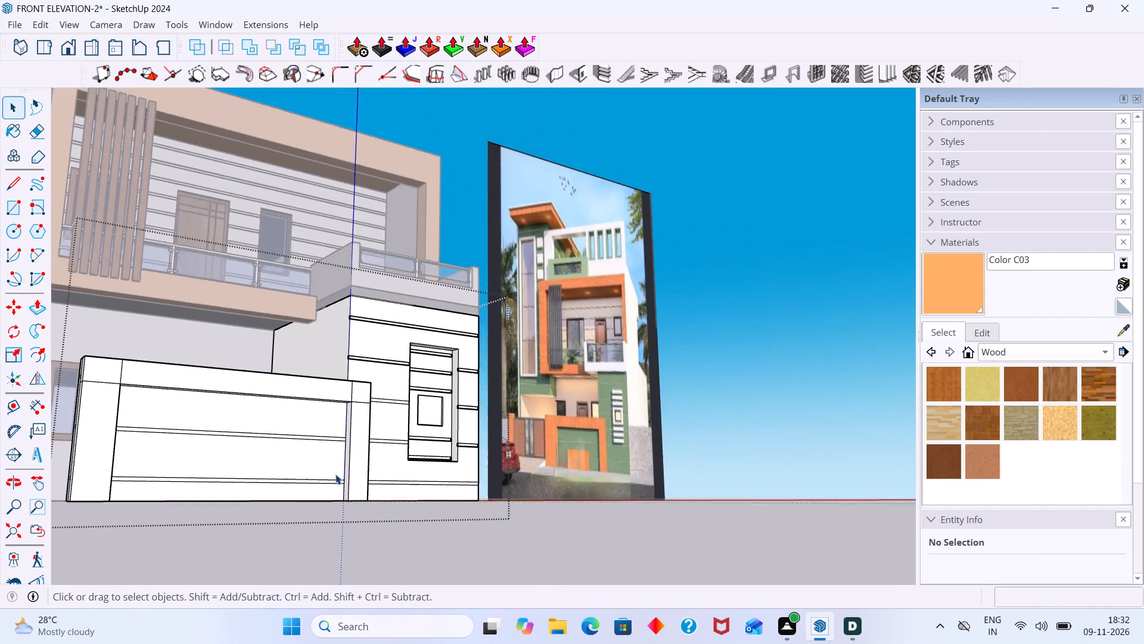
{"action": "scroll", "coordinate": [335, 474], "scroll_direction": "down", "scroll_amount": 1}
{"action": "middle_click_drag", "start_coordinate": [233, 473], "coordinate": [187, 527]}
{"action": "left_click", "coordinate": [206, 550]}
{"action": "scroll", "coordinate": [186, 449], "scroll_direction": "up", "scroll_amount": 6}
{"action": "middle_click_drag", "start_coordinate": [203, 453], "coordinate": [274, 476]}
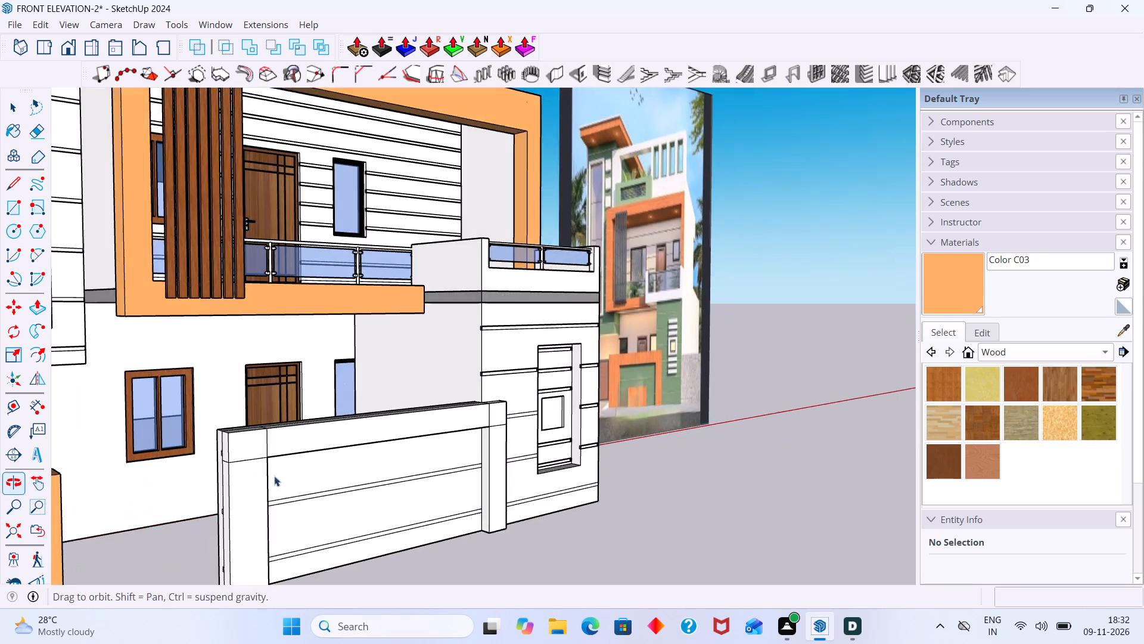
Reopen the front wall's group and erase the seam lines between the end pier and the top beam on the front face.
{"action": "middle_click_drag", "start_coordinate": [274, 476], "coordinate": [279, 476]}
{"action": "scroll", "coordinate": [257, 462], "scroll_direction": "up", "scroll_amount": 5}
{"action": "middle_click_drag", "start_coordinate": [251, 456], "coordinate": [271, 457]}
{"action": "scroll", "coordinate": [258, 455], "scroll_direction": "up", "scroll_amount": 2}
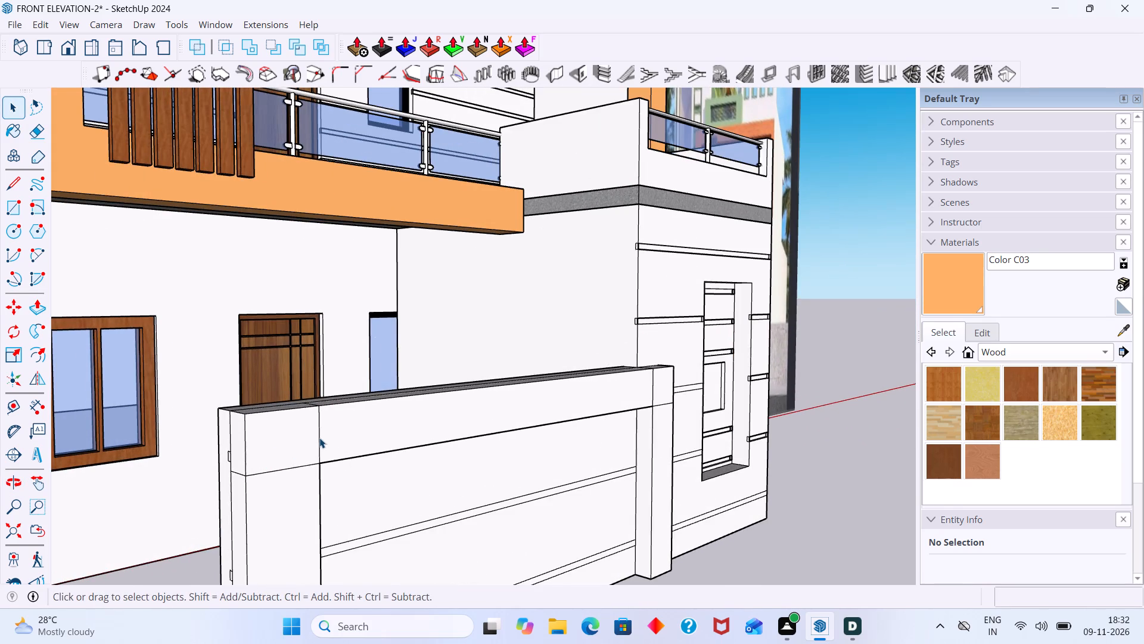
{"action": "left_click", "coordinate": [319, 438]}
{"action": "double_click", "coordinate": [319, 437]}
{"action": "left_click", "coordinate": [339, 441]}
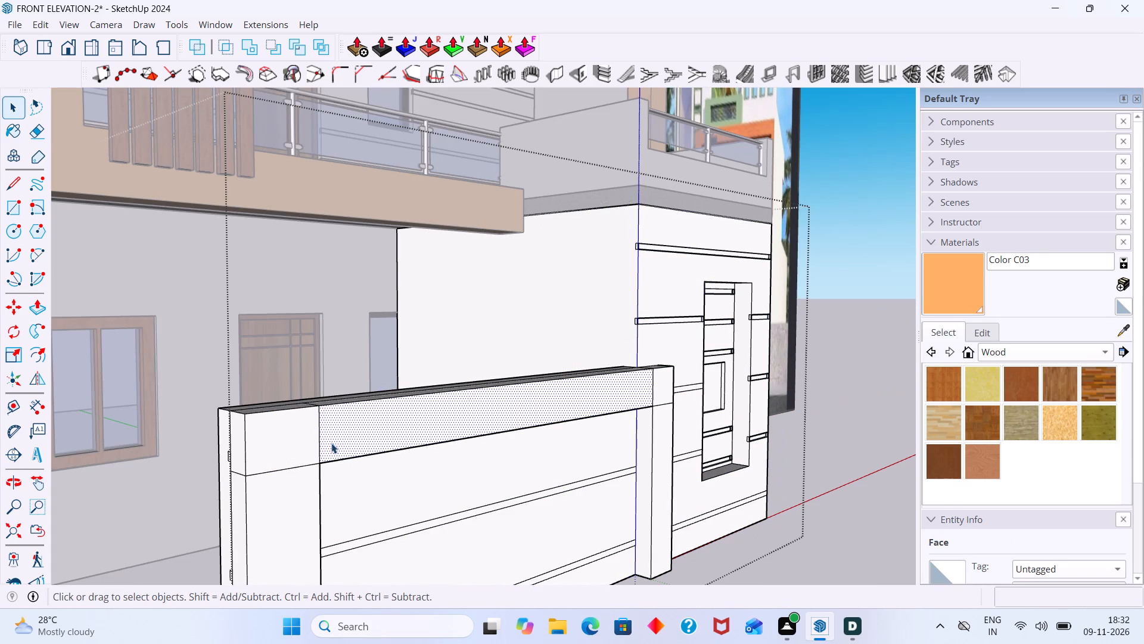
{"action": "key", "text": "e"}
{"action": "left_click_drag", "start_coordinate": [322, 441], "coordinate": [299, 470]}
{"action": "scroll", "coordinate": [306, 460], "scroll_direction": "down", "scroll_amount": 5}
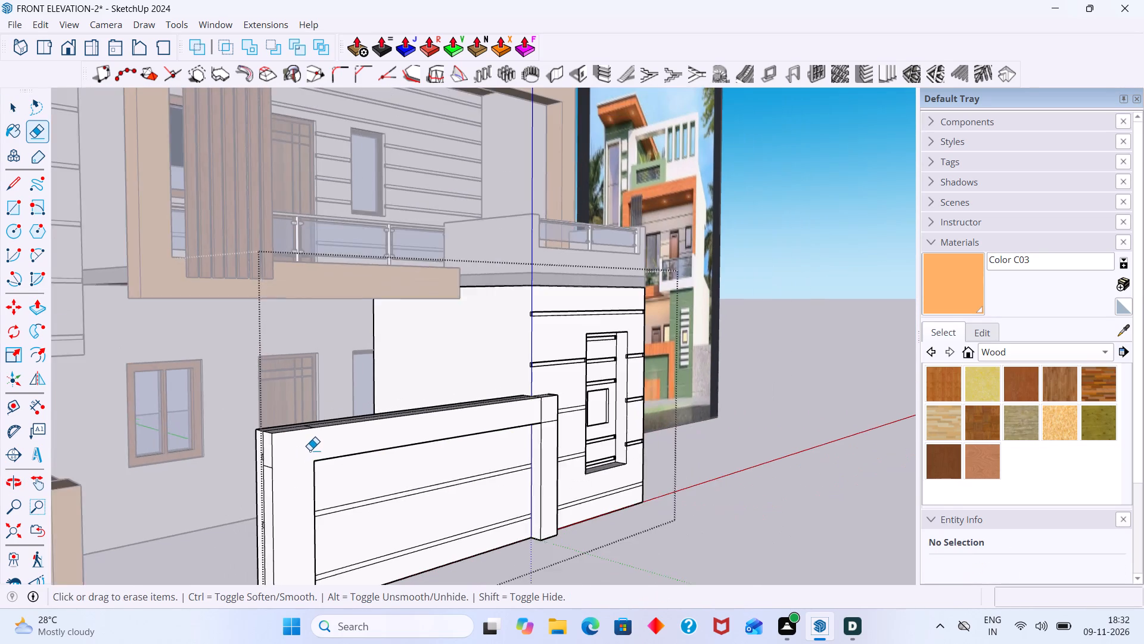
Erase the front-face seam lines where the top beam meets the second pier, and close the group.
{"action": "scroll", "coordinate": [310, 450], "scroll_direction": "down", "scroll_amount": 2}
{"action": "middle_click_drag", "start_coordinate": [471, 437], "coordinate": [393, 442]}
{"action": "scroll", "coordinate": [579, 429], "scroll_direction": "up", "scroll_amount": 10}
{"action": "left_click_drag", "start_coordinate": [462, 403], "coordinate": [485, 431]}
{"action": "scroll", "coordinate": [485, 434], "scroll_direction": "down", "scroll_amount": 14}
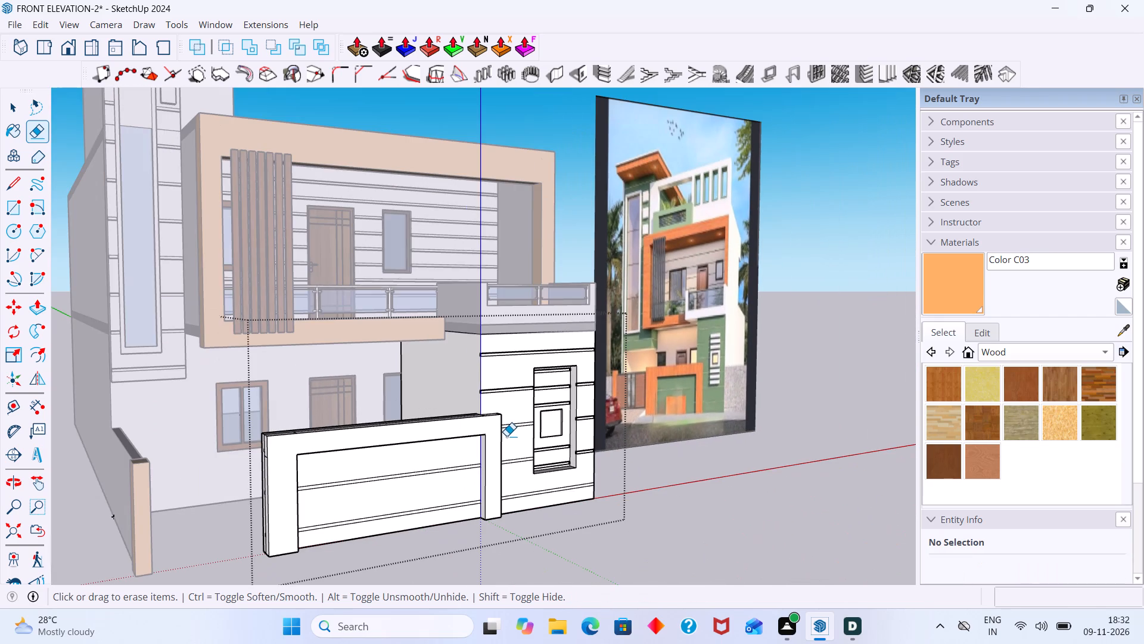
{"action": "key", "text": "space"}
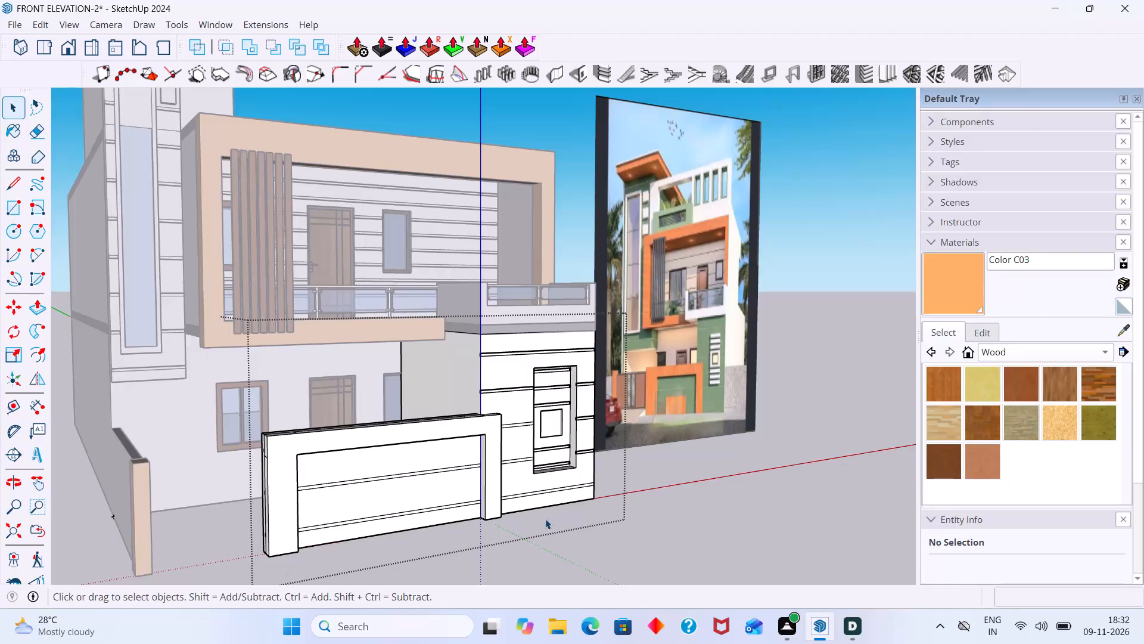
{"action": "middle_click_drag", "start_coordinate": [476, 516], "coordinate": [422, 465], "text": "shift"}
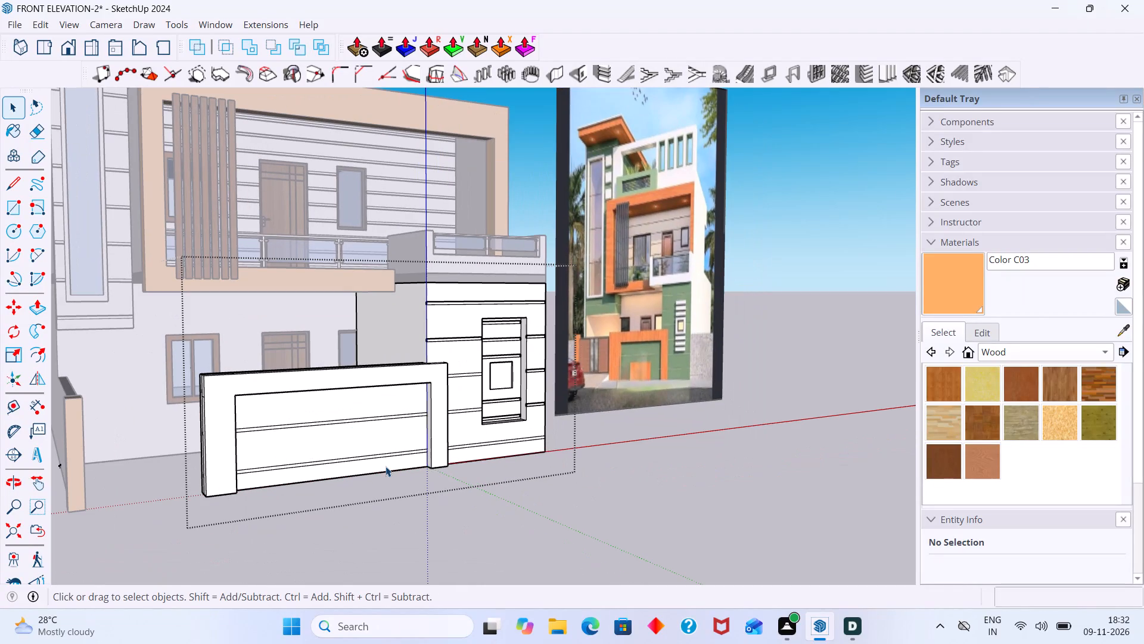
{"action": "scroll", "coordinate": [366, 454], "scroll_direction": "down", "scroll_amount": 3}
{"action": "left_click", "coordinate": [349, 520]}
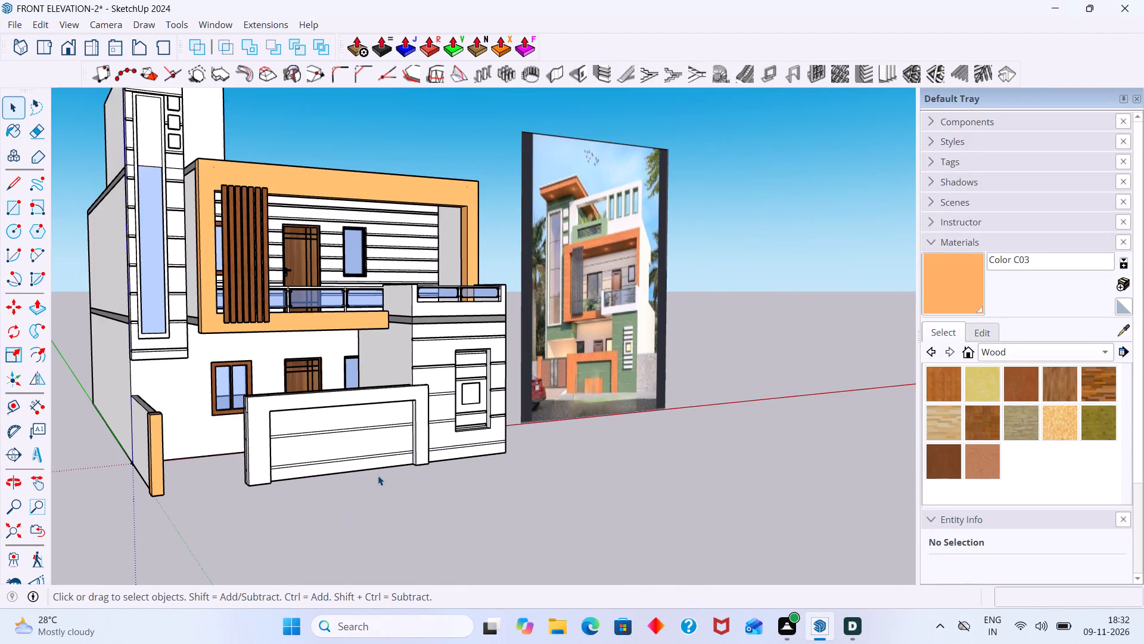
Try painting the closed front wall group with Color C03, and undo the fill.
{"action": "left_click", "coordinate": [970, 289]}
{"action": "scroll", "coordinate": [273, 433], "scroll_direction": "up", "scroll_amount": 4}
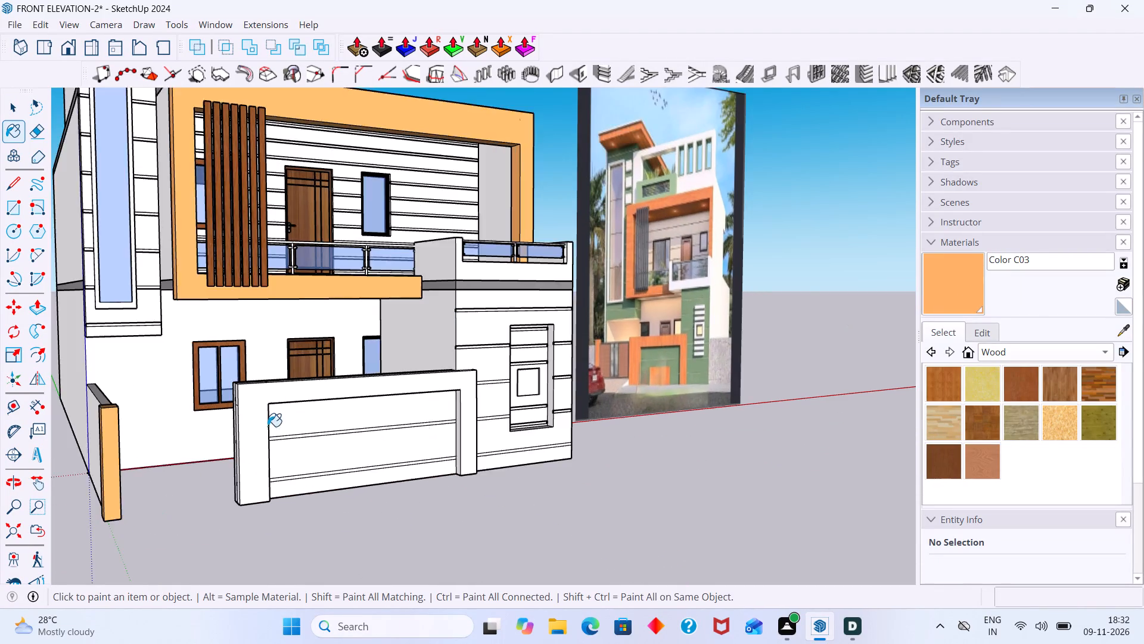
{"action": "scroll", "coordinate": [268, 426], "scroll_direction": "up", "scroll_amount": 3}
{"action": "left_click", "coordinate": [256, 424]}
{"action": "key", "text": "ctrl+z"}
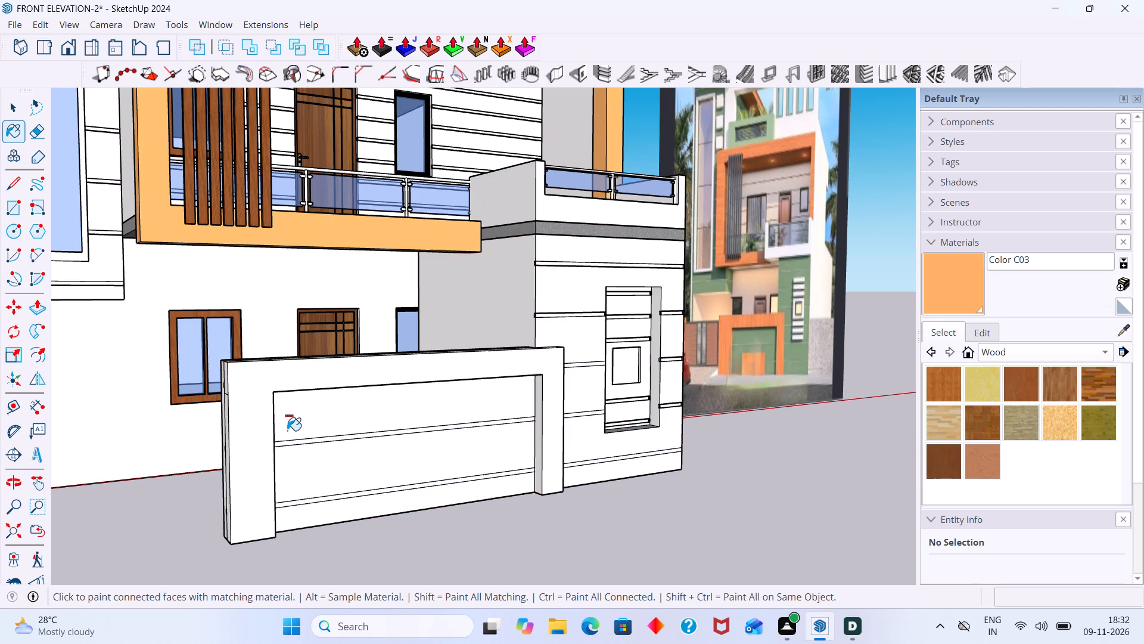
Reopen the front wall's group and paint the front face of the pier-and-beam frame with Color C03.
{"action": "key", "text": "space"}
{"action": "triple_click", "coordinate": [253, 447]}
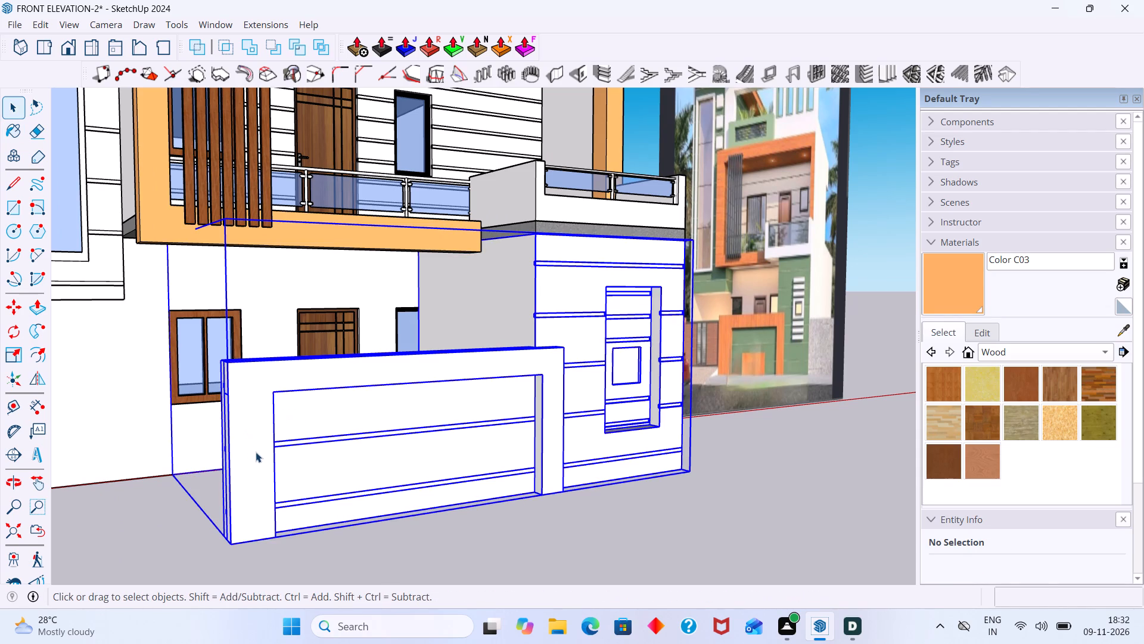
{"action": "triple_click", "coordinate": [256, 452]}
{"action": "left_click", "coordinate": [256, 457]}
{"action": "scroll", "coordinate": [258, 463], "scroll_direction": "up", "scroll_amount": 3}
{"action": "double_click", "coordinate": [258, 463]}
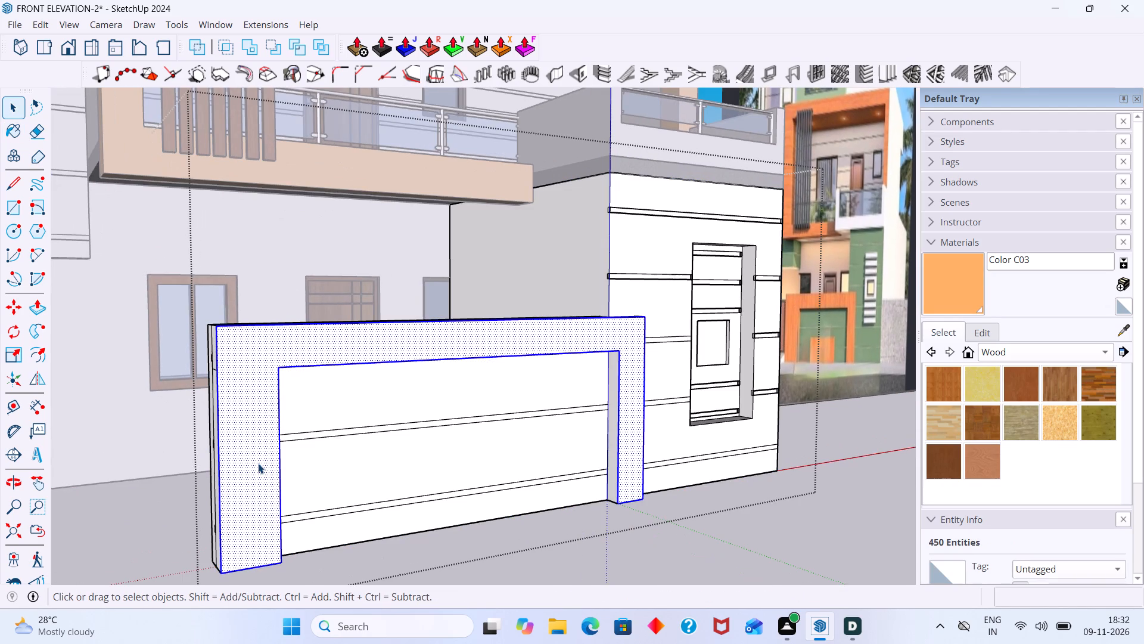
{"action": "left_click", "coordinate": [258, 463]}
{"action": "left_click", "coordinate": [934, 290]}
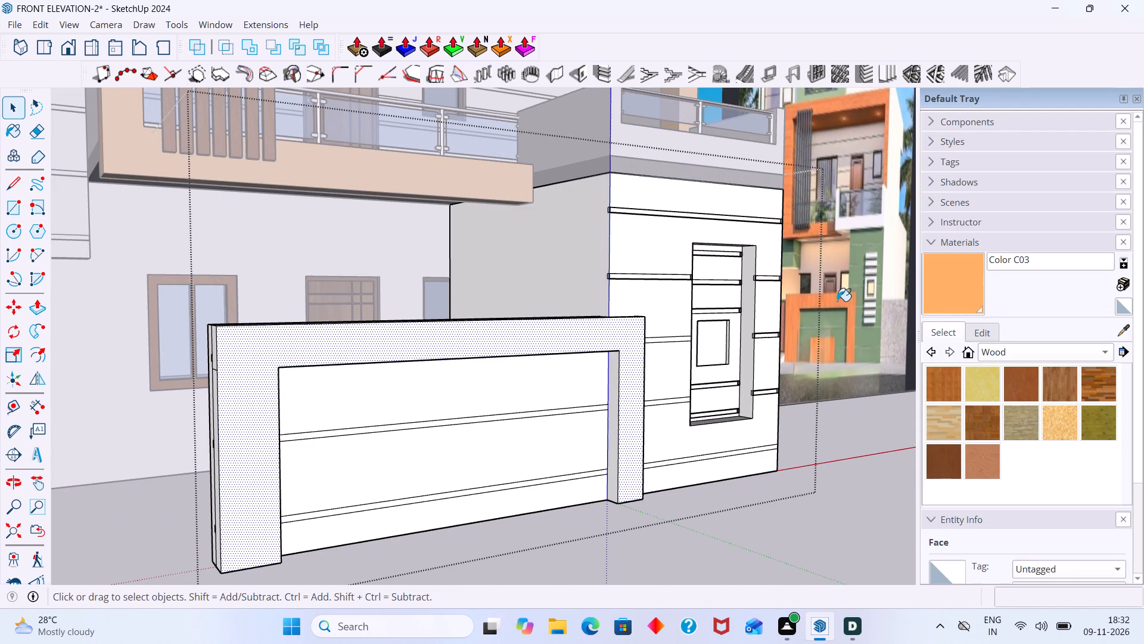
{"action": "left_click", "coordinate": [388, 343]}
Paint the beam's underside and the second pier's inner side and bottom face with Color C03.
{"action": "scroll", "coordinate": [407, 369], "scroll_direction": "down", "scroll_amount": 2}
{"action": "middle_click_drag", "start_coordinate": [608, 408], "coordinate": [614, 397]}
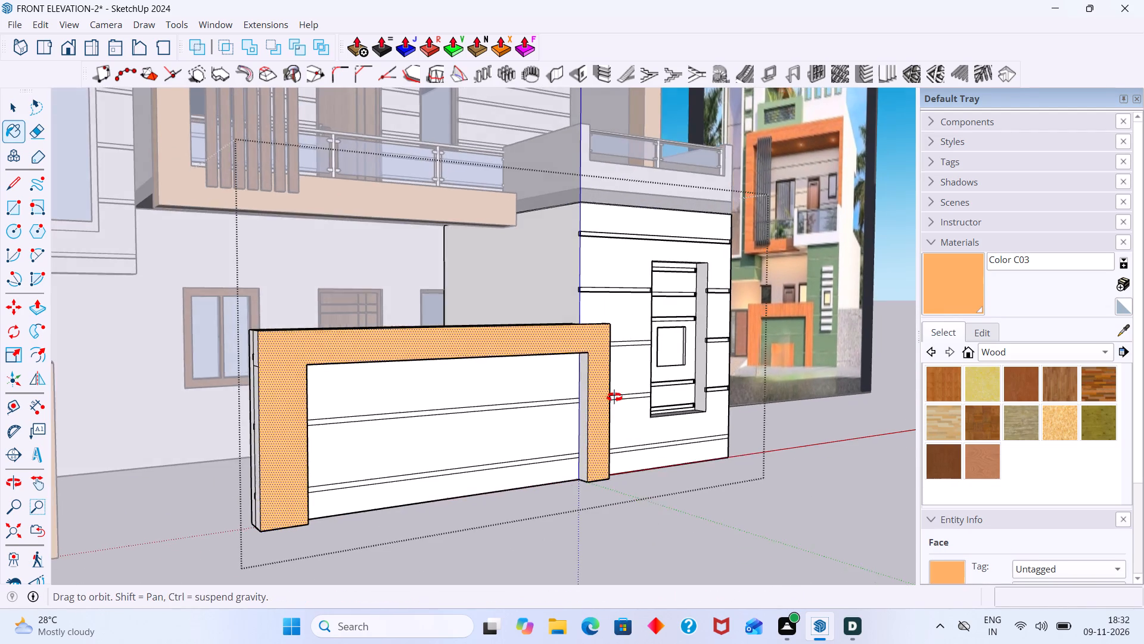
{"action": "middle_click_drag", "start_coordinate": [614, 397], "coordinate": [658, 326]}
{"action": "scroll", "coordinate": [568, 339], "scroll_direction": "up", "scroll_amount": 4}
{"action": "middle_click_drag", "start_coordinate": [580, 332], "coordinate": [608, 257]}
{"action": "scroll", "coordinate": [657, 233], "scroll_direction": "up", "scroll_amount": 3}
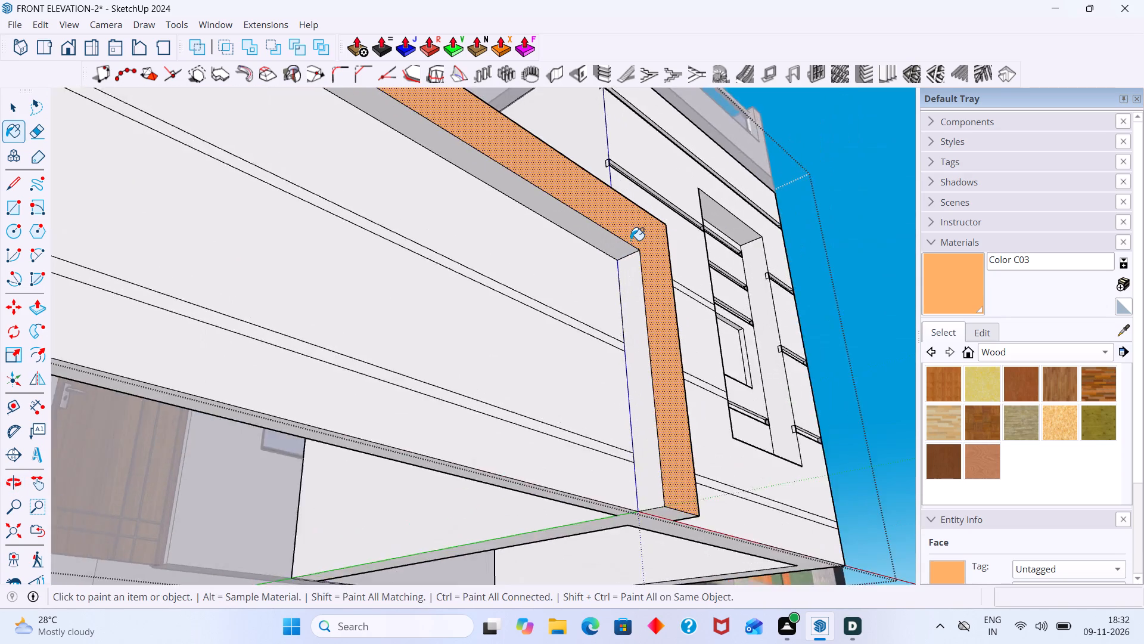
{"action": "scroll", "coordinate": [630, 240], "scroll_direction": "up", "scroll_amount": 5}
{"action": "left_click", "coordinate": [615, 256]}
{"action": "left_click", "coordinate": [627, 286]}
{"action": "scroll", "coordinate": [620, 293], "scroll_direction": "down", "scroll_amount": 8}
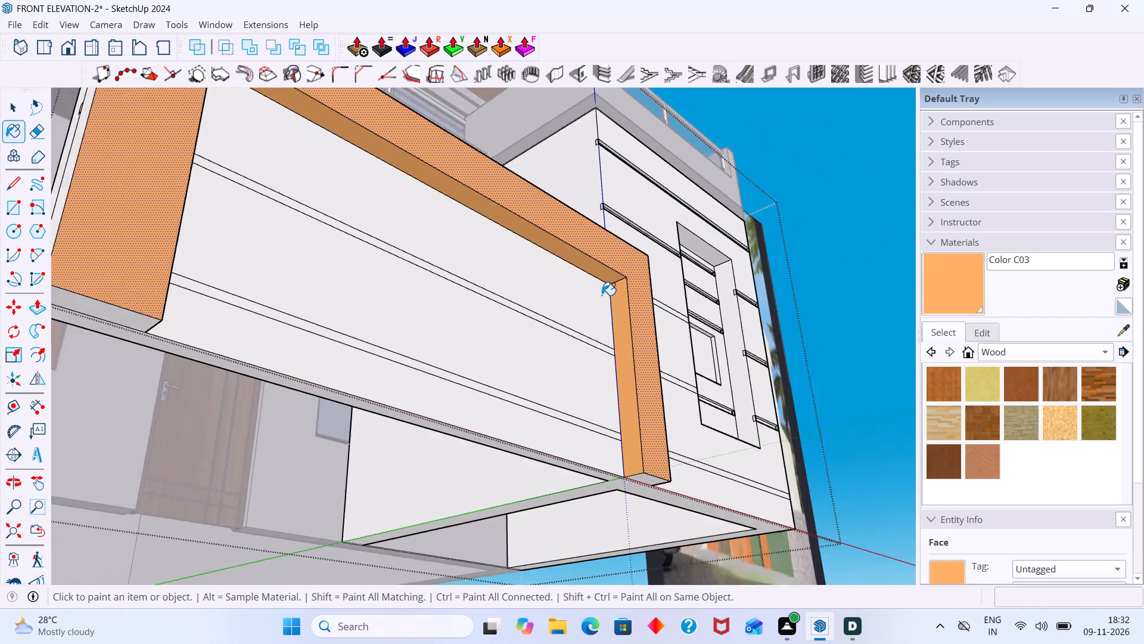
{"action": "scroll", "coordinate": [602, 295], "scroll_direction": "down", "scroll_amount": 3}
{"action": "middle_click_drag", "start_coordinate": [607, 434], "coordinate": [623, 393]}
{"action": "scroll", "coordinate": [648, 397], "scroll_direction": "up", "scroll_amount": 7}
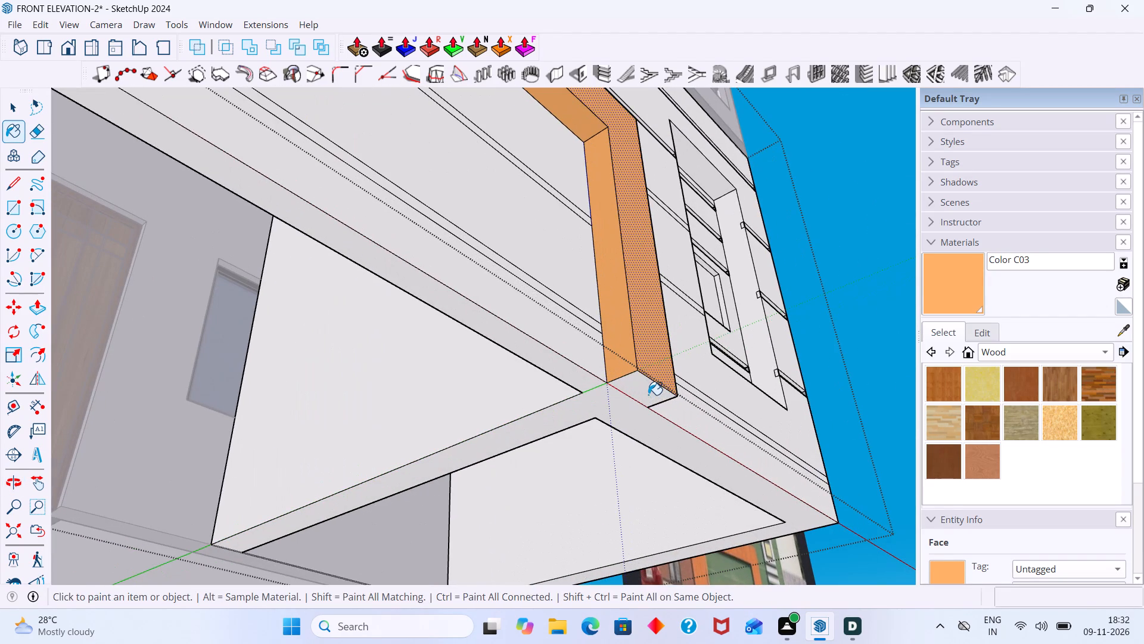
{"action": "left_click", "coordinate": [648, 395]}
Paint both sections of the end pier's outer side and its bottom face with Color C03.
{"action": "scroll", "coordinate": [565, 351], "scroll_direction": "down", "scroll_amount": 11}
{"action": "scroll", "coordinate": [329, 181], "scroll_direction": "up", "scroll_amount": 8}
{"action": "middle_click_drag", "start_coordinate": [287, 202], "coordinate": [423, 284]}
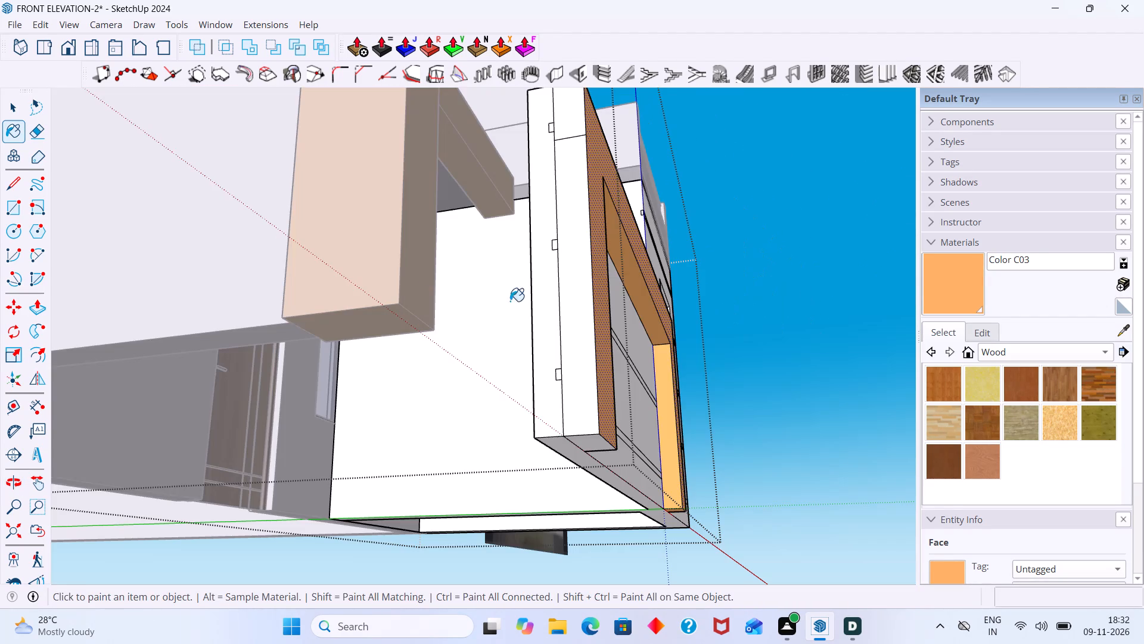
{"action": "left_click", "coordinate": [570, 336]}
{"action": "scroll", "coordinate": [593, 356], "scroll_direction": "down", "scroll_amount": 1}
{"action": "middle_click_drag", "start_coordinate": [589, 431], "coordinate": [551, 349]}
{"action": "scroll", "coordinate": [556, 364], "scroll_direction": "up", "scroll_amount": 3}
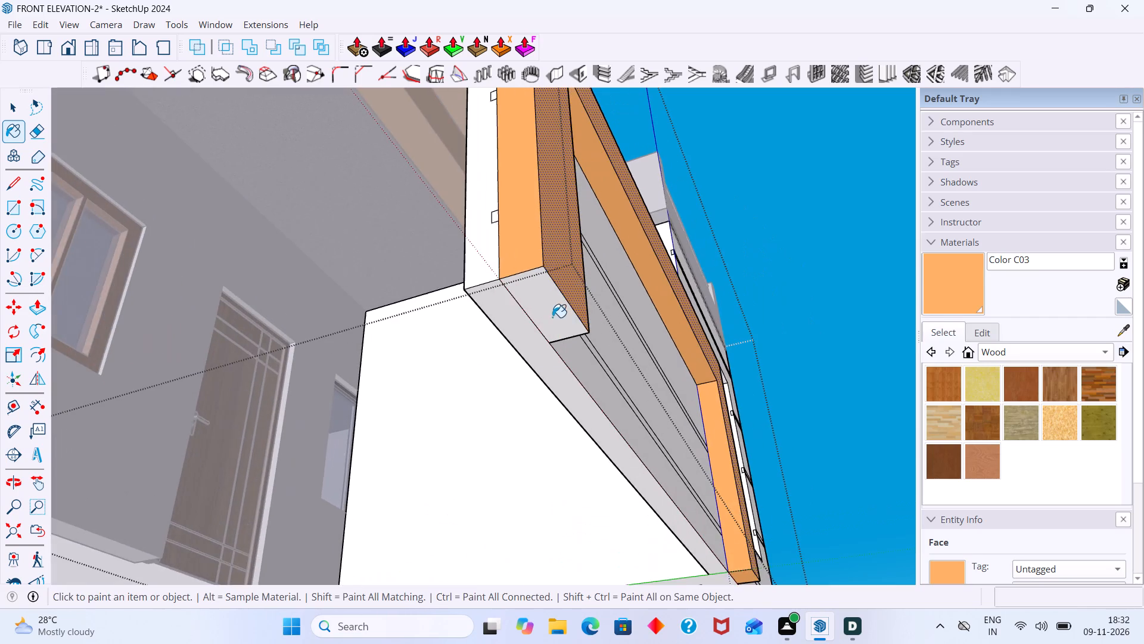
{"action": "left_click", "coordinate": [551, 315]}
{"action": "scroll", "coordinate": [548, 314], "scroll_direction": "down", "scroll_amount": 7}
{"action": "middle_click_drag", "start_coordinate": [558, 259], "coordinate": [541, 397]}
{"action": "scroll", "coordinate": [508, 304], "scroll_direction": "up", "scroll_amount": 4}
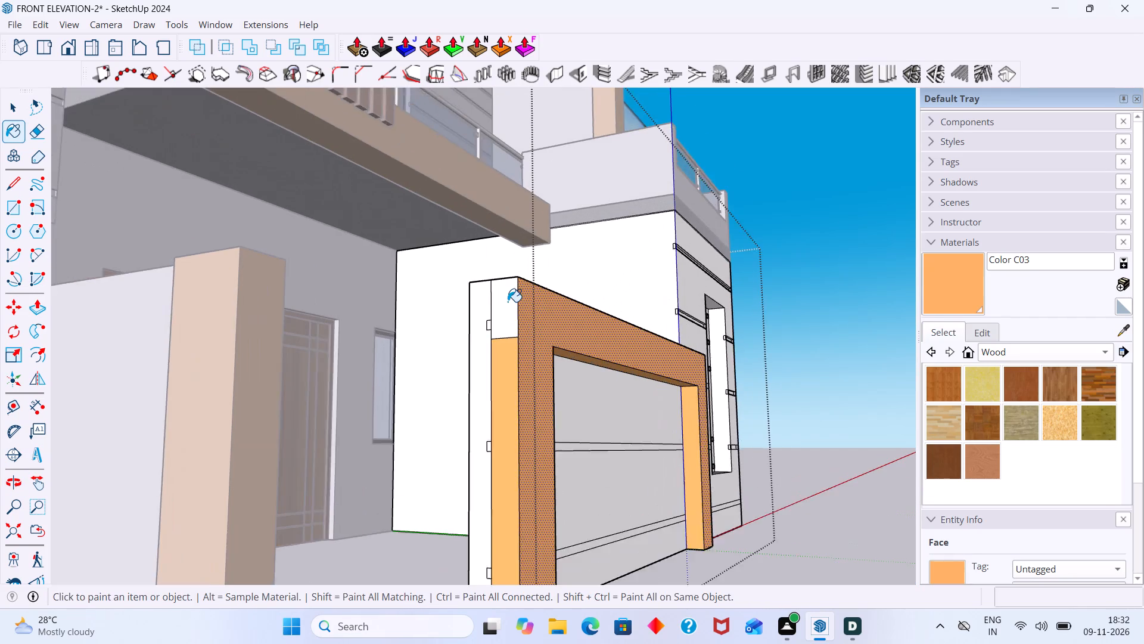
{"action": "scroll", "coordinate": [508, 302], "scroll_direction": "up", "scroll_amount": 1}
{"action": "left_click", "coordinate": [508, 301]}
Paint the top faces of the beam and both piers with Color C03.
{"action": "scroll", "coordinate": [509, 301], "scroll_direction": "down", "scroll_amount": 2}
{"action": "middle_click_drag", "start_coordinate": [520, 325], "coordinate": [449, 507]}
{"action": "scroll", "coordinate": [472, 490], "scroll_direction": "up", "scroll_amount": 3}
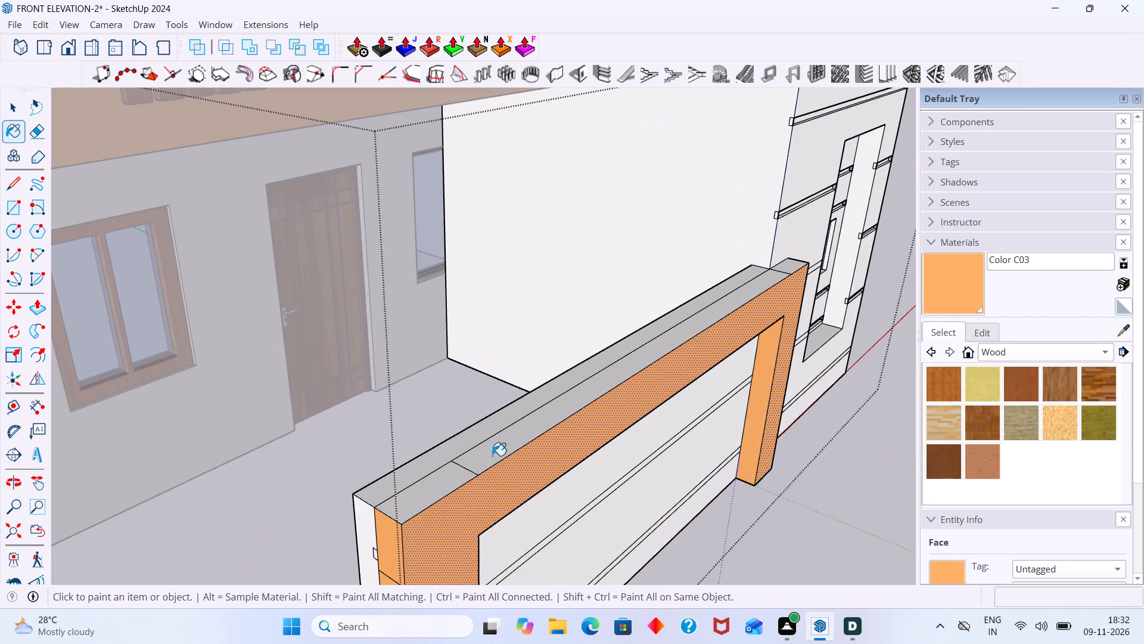
{"action": "left_click", "coordinate": [492, 456]}
{"action": "left_click", "coordinate": [440, 485]}
{"action": "scroll", "coordinate": [489, 462], "scroll_direction": "down", "scroll_amount": 3}
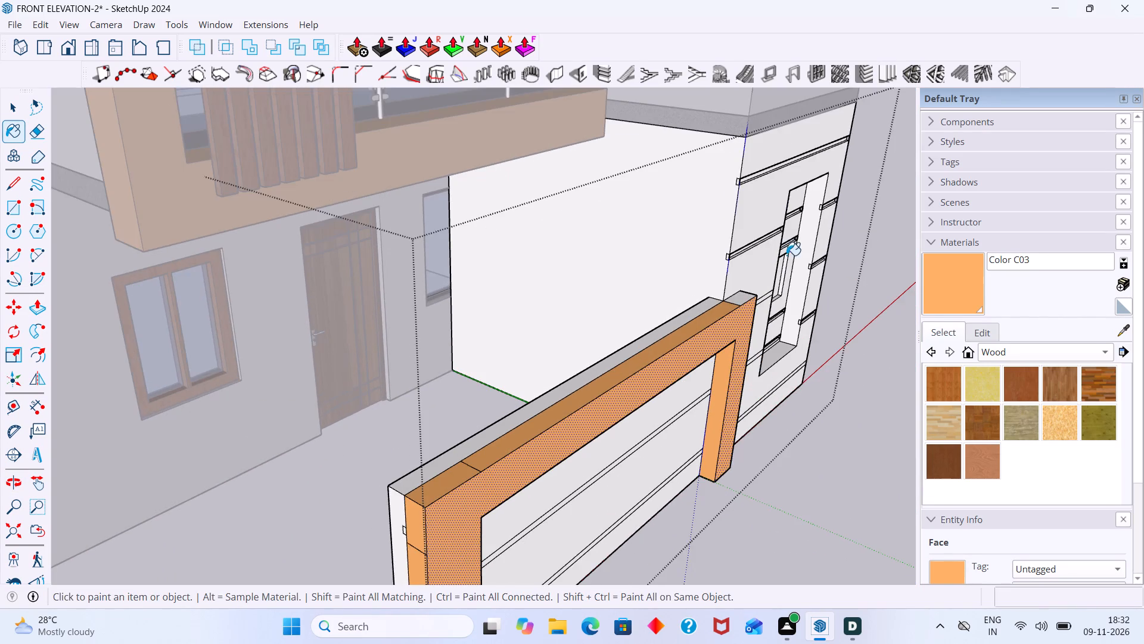
{"action": "scroll", "coordinate": [786, 255], "scroll_direction": "up", "scroll_amount": 8}
{"action": "left_click", "coordinate": [713, 326]}
Paint both sections of the second pier's outer side with Color C03.
{"action": "middle_click_drag", "start_coordinate": [732, 326], "coordinate": [422, 325]}
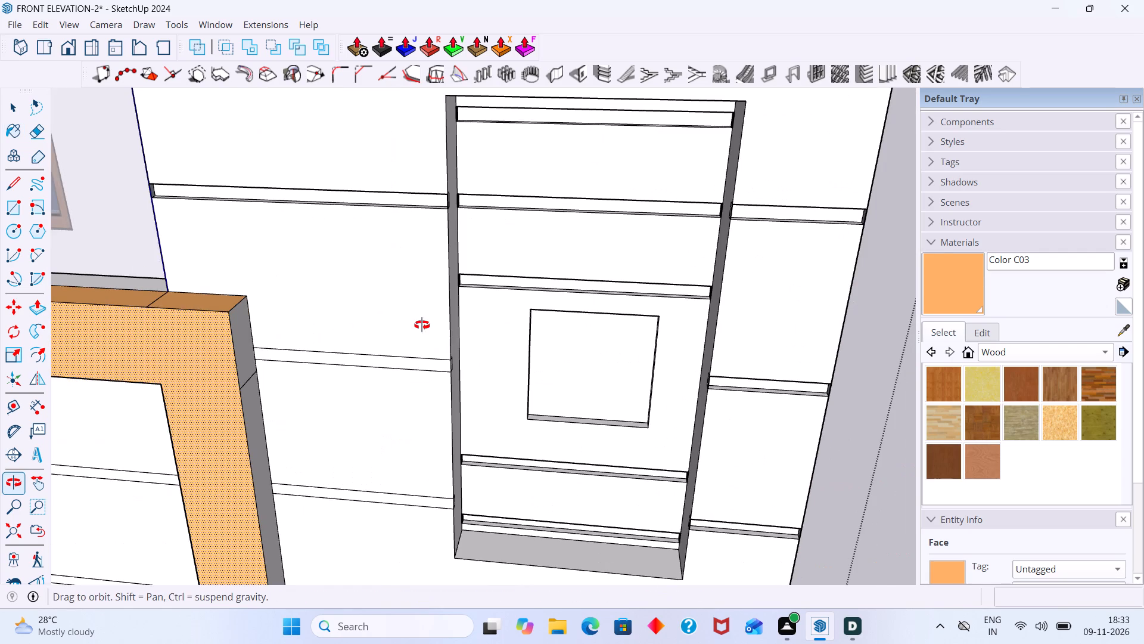
{"action": "middle_click_drag", "start_coordinate": [422, 325], "coordinate": [421, 325]}
{"action": "left_click", "coordinate": [250, 363]}
{"action": "left_click", "coordinate": [253, 427]}
{"action": "scroll", "coordinate": [257, 428], "scroll_direction": "down", "scroll_amount": 7}
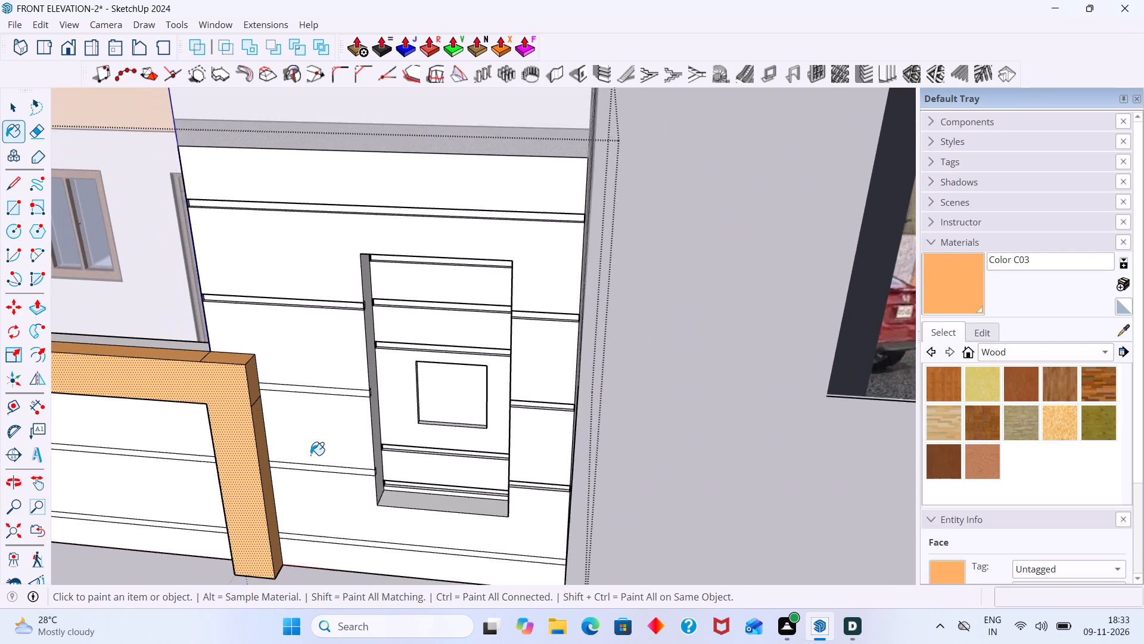
{"action": "middle_click_drag", "start_coordinate": [315, 455], "coordinate": [313, 309], "text": "shift"}
{"action": "middle_click_drag", "start_coordinate": [266, 414], "coordinate": [275, 228]}
{"action": "scroll", "coordinate": [280, 230], "scroll_direction": "up", "scroll_amount": 3}
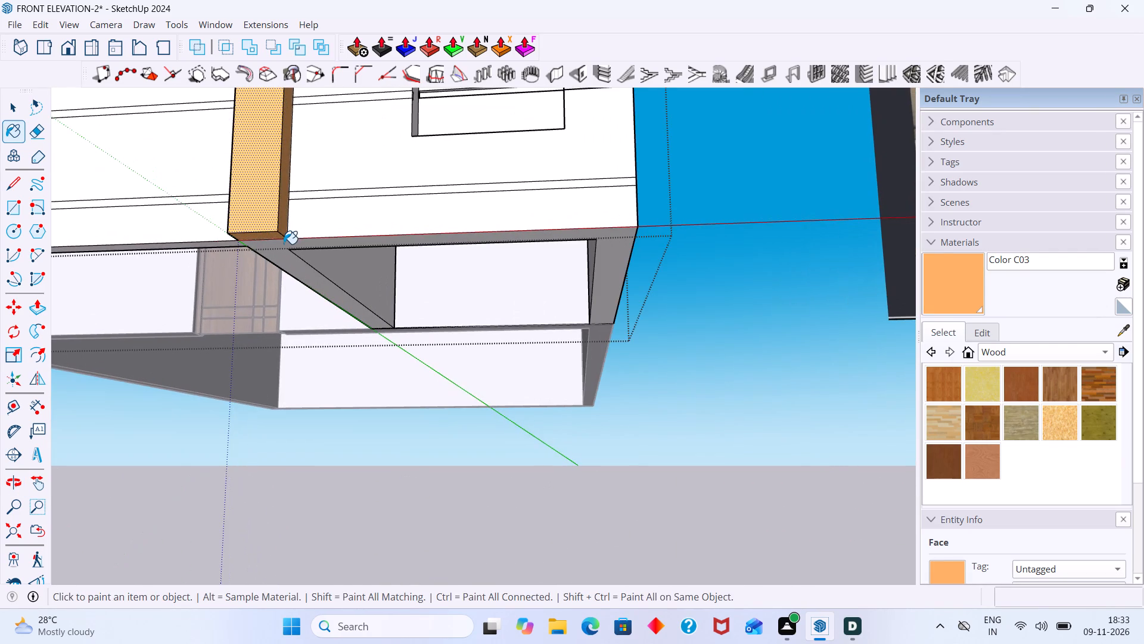
{"action": "key", "text": "space"}
Erase the seam line on the second pier's outer side and the one across the beam's top near that pier.
{"action": "scroll", "coordinate": [284, 324], "scroll_direction": "down", "scroll_amount": 5}
{"action": "middle_click_drag", "start_coordinate": [309, 366], "coordinate": [355, 524]}
{"action": "scroll", "coordinate": [315, 326], "scroll_direction": "up", "scroll_amount": 3}
{"action": "middle_click_drag", "start_coordinate": [336, 398], "coordinate": [91, 434]}
{"action": "scroll", "coordinate": [212, 351], "scroll_direction": "up", "scroll_amount": 3}
{"action": "key", "text": "e"}
{"action": "scroll", "coordinate": [235, 311], "scroll_direction": "up", "scroll_amount": 4}
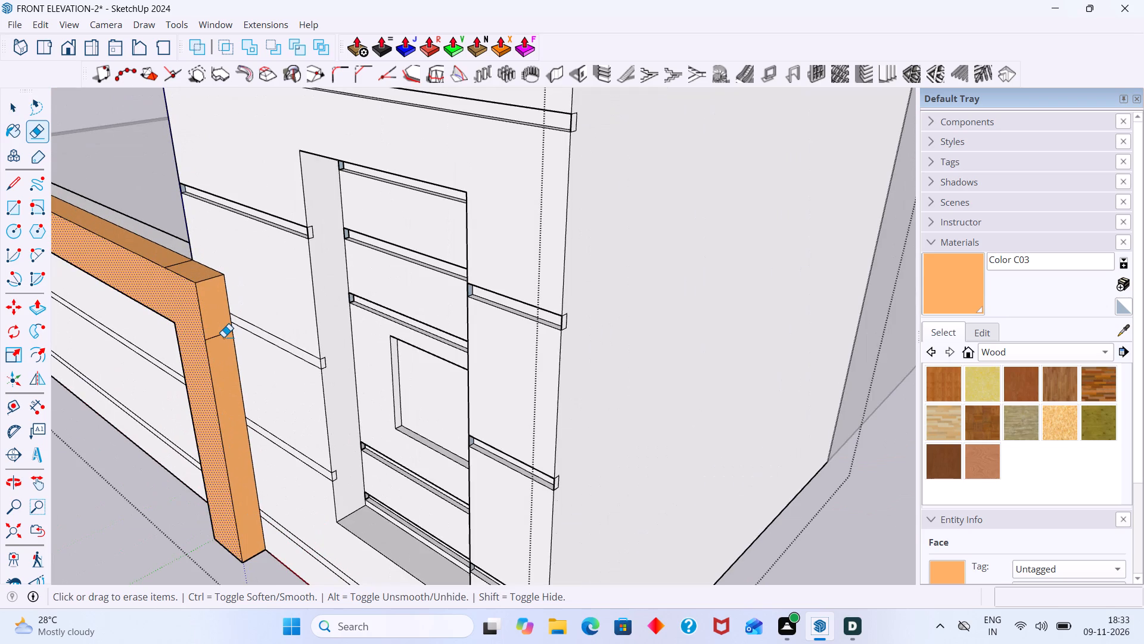
{"action": "left_click", "coordinate": [223, 337]}
{"action": "middle_click_drag", "start_coordinate": [209, 278], "coordinate": [272, 326]}
{"action": "scroll", "coordinate": [265, 366], "scroll_direction": "up", "scroll_amount": 2}
{"action": "left_click_drag", "start_coordinate": [251, 366], "coordinate": [244, 360]}
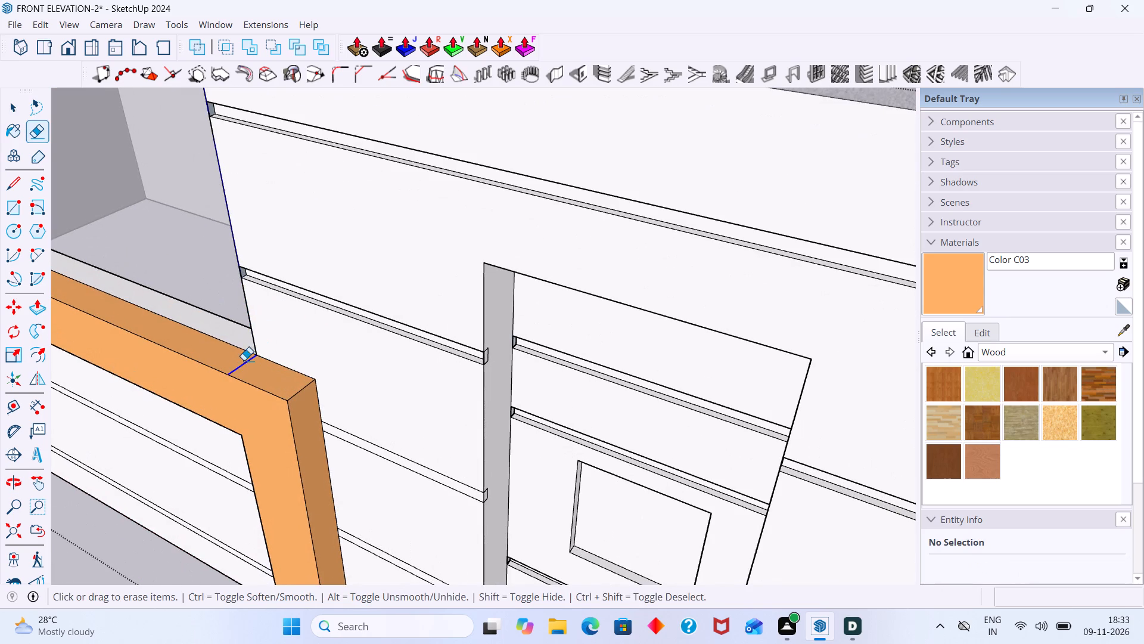
{"action": "left_click_drag", "start_coordinate": [244, 360], "coordinate": [239, 358]}
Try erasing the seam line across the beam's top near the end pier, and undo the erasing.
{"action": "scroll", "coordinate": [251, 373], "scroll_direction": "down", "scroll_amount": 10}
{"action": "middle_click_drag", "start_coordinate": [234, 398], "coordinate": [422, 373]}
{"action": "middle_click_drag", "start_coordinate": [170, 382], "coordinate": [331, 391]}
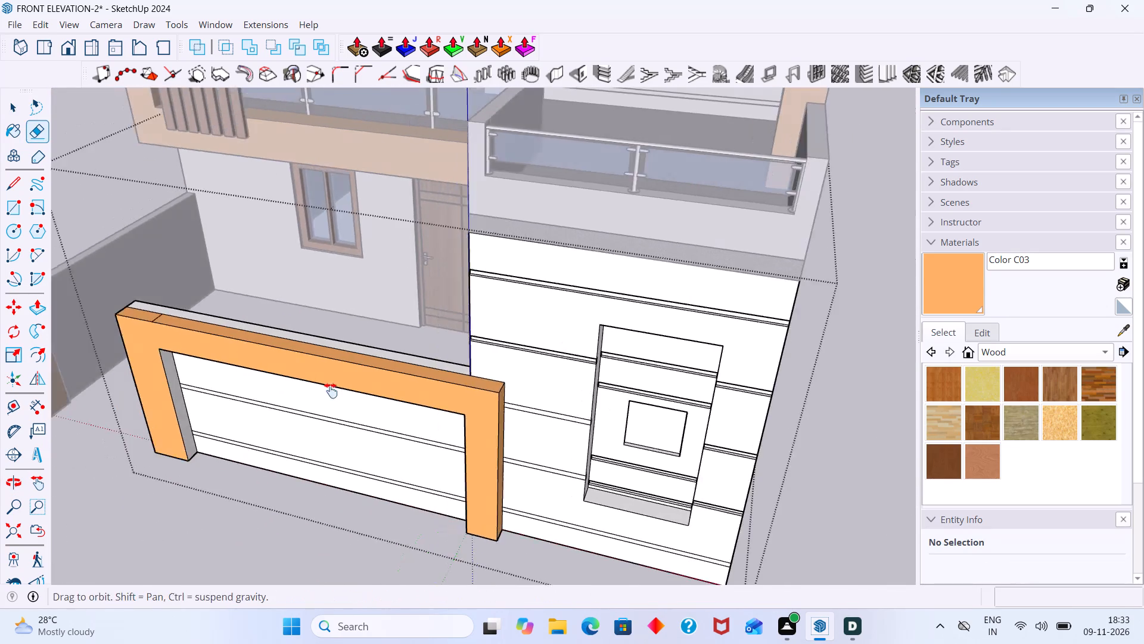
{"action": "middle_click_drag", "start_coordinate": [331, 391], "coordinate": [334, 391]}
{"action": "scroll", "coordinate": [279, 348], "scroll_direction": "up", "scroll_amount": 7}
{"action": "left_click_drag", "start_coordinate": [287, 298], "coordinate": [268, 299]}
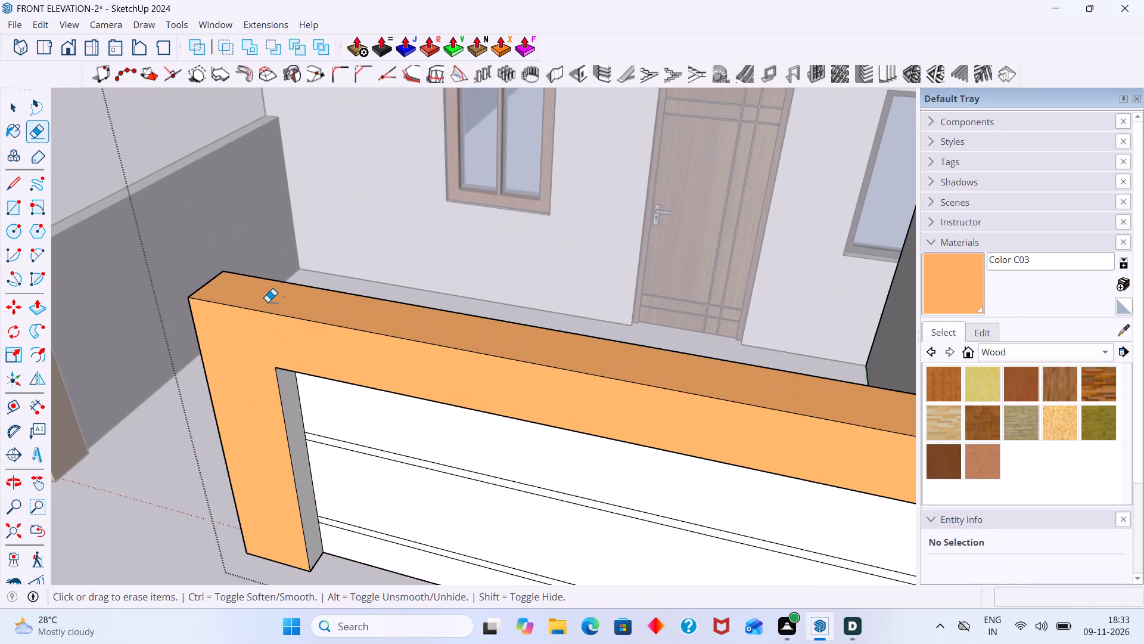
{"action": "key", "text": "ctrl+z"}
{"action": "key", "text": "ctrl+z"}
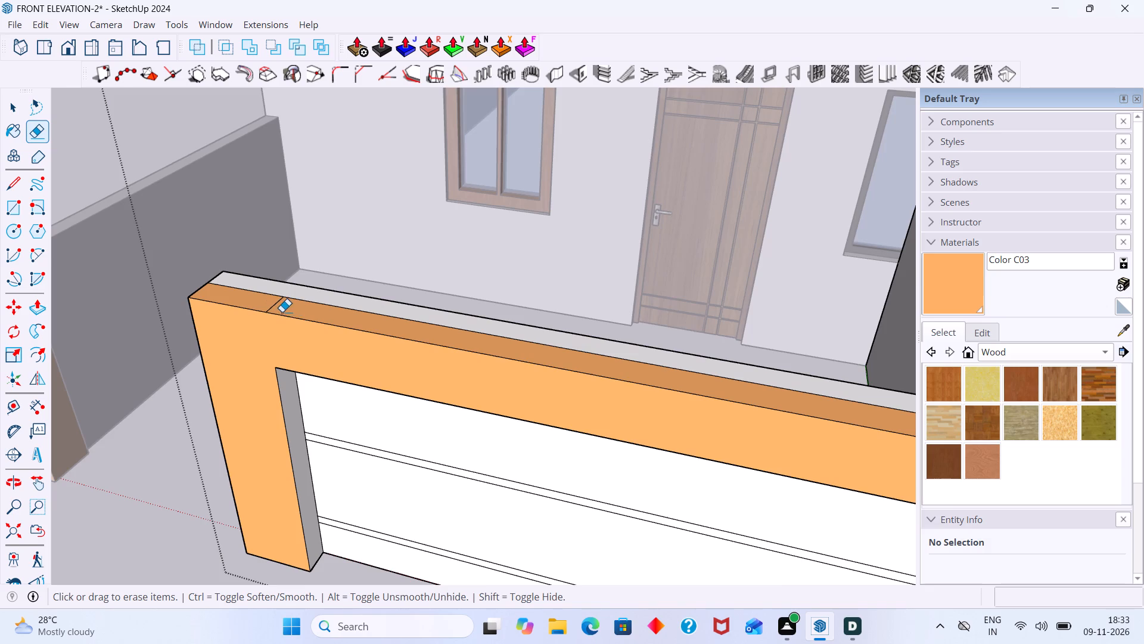
Erase the seam line across the beam's top near the end pier and the one on that pier's outer side.
{"action": "scroll", "coordinate": [282, 312], "scroll_direction": "up", "scroll_amount": 4}
{"action": "middle_click_drag", "start_coordinate": [301, 330], "coordinate": [303, 370]}
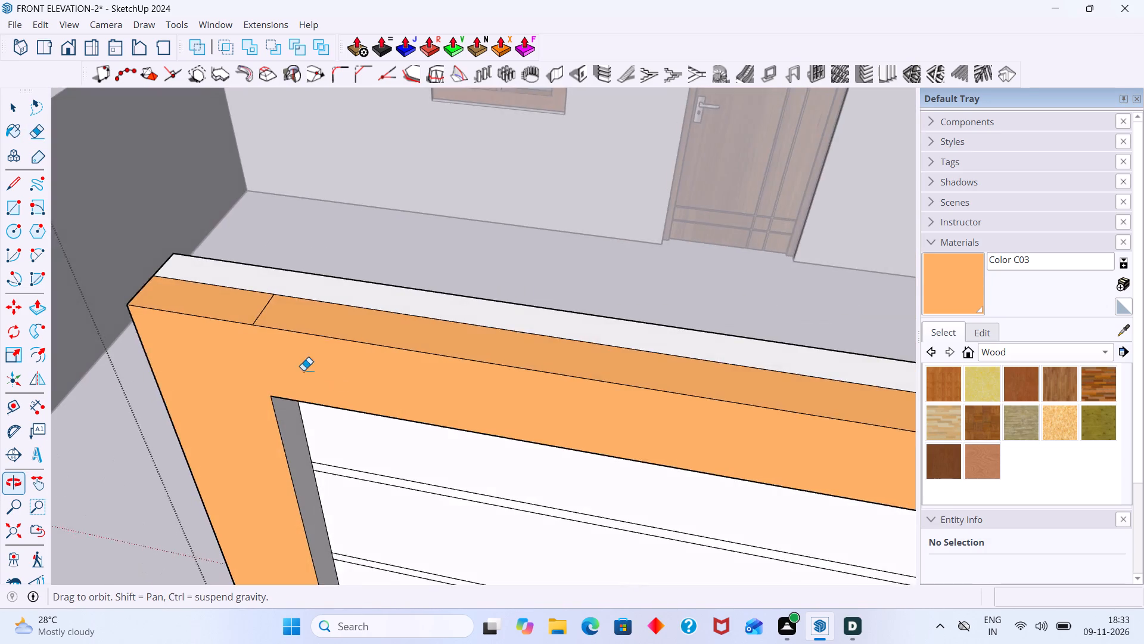
{"action": "middle_click_drag", "start_coordinate": [303, 370], "coordinate": [331, 386]}
{"action": "scroll", "coordinate": [291, 338], "scroll_direction": "up", "scroll_amount": 3}
{"action": "left_click_drag", "start_coordinate": [260, 296], "coordinate": [250, 296]}
{"action": "scroll", "coordinate": [248, 305], "scroll_direction": "down", "scroll_amount": 6}
{"action": "middle_click_drag", "start_coordinate": [233, 375], "coordinate": [310, 339]}
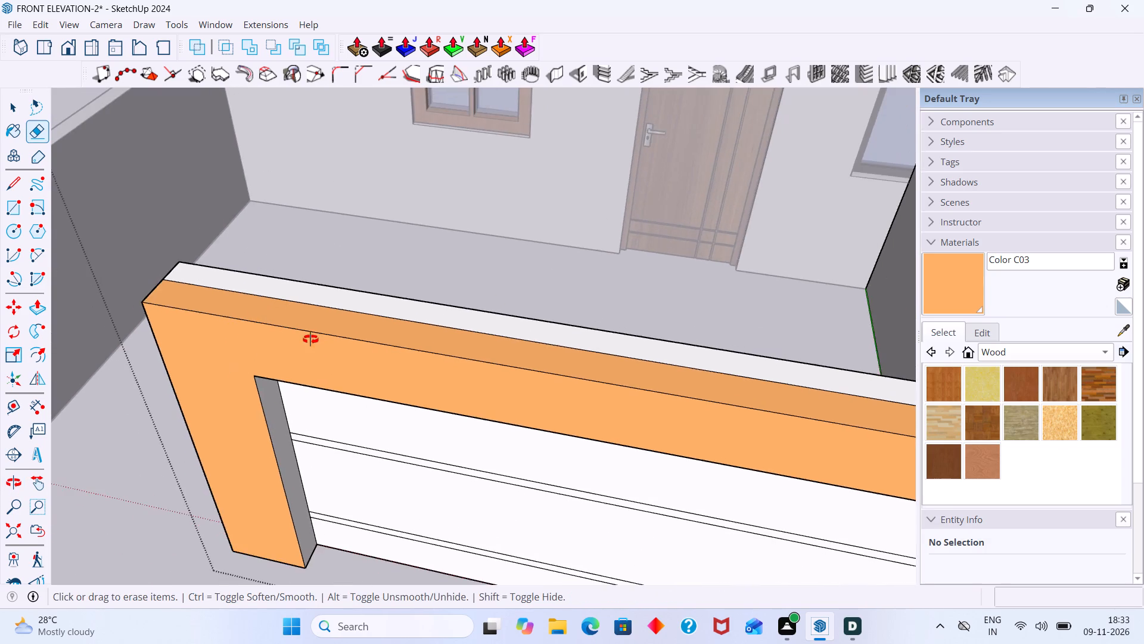
{"action": "middle_click_drag", "start_coordinate": [310, 339], "coordinate": [486, 270]}
{"action": "scroll", "coordinate": [540, 201], "scroll_direction": "up", "scroll_amount": 2}
{"action": "left_click_drag", "start_coordinate": [583, 170], "coordinate": [584, 189]}
{"action": "scroll", "coordinate": [590, 191], "scroll_direction": "down", "scroll_amount": 5}
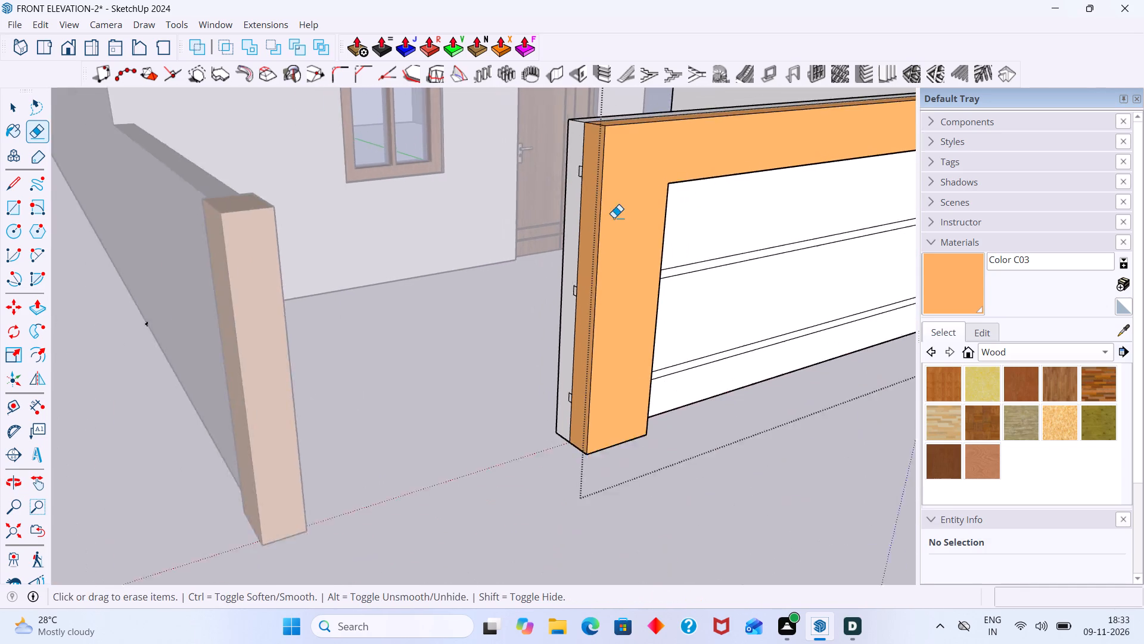
Paint the end pier's white inner side with Color C03 and leave the wall group.
{"action": "scroll", "coordinate": [614, 218], "scroll_direction": "down", "scroll_amount": 7}
{"action": "middle_click_drag", "start_coordinate": [658, 304], "coordinate": [252, 251]}
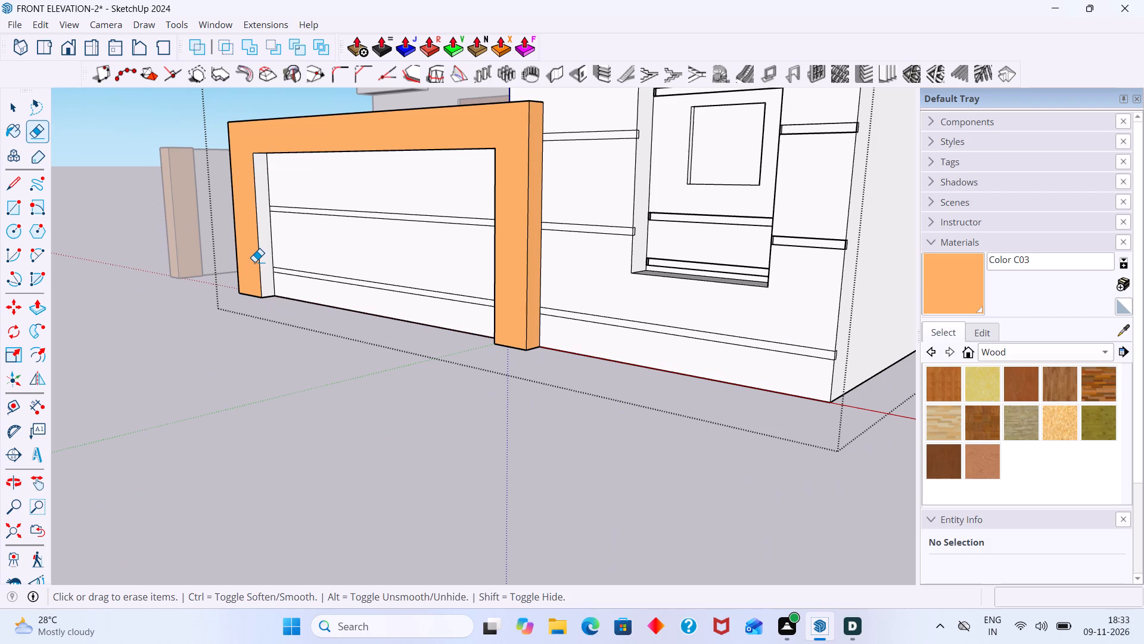
{"action": "key", "text": "space"}
{"action": "left_click", "coordinate": [261, 242]}
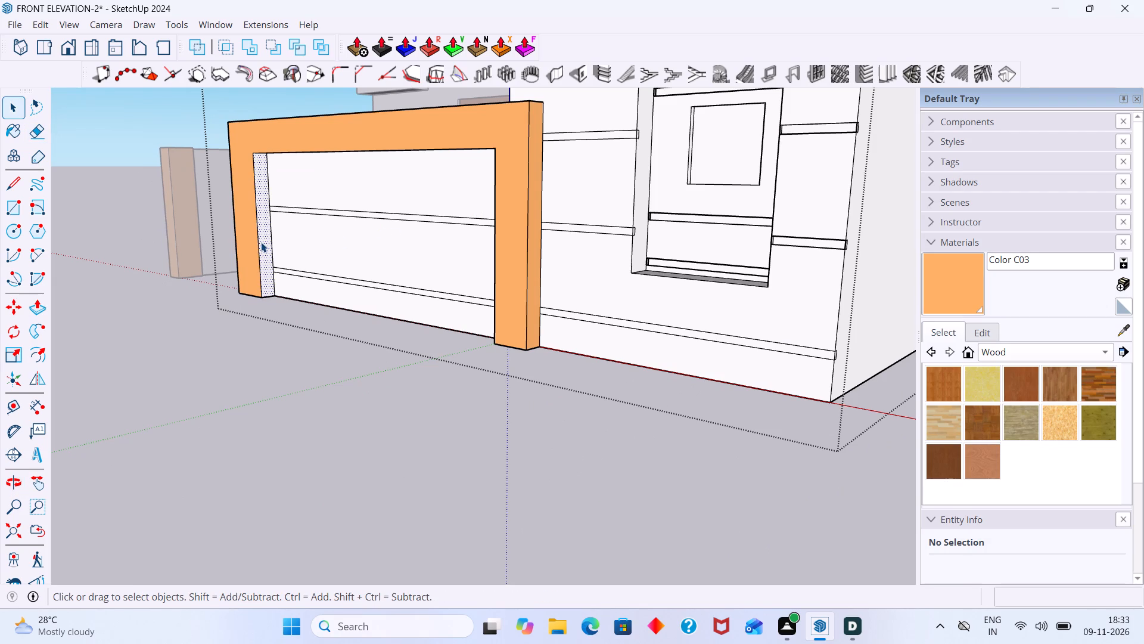
{"action": "left_click", "coordinate": [949, 281]}
{"action": "scroll", "coordinate": [458, 233], "scroll_direction": "up", "scroll_amount": 6}
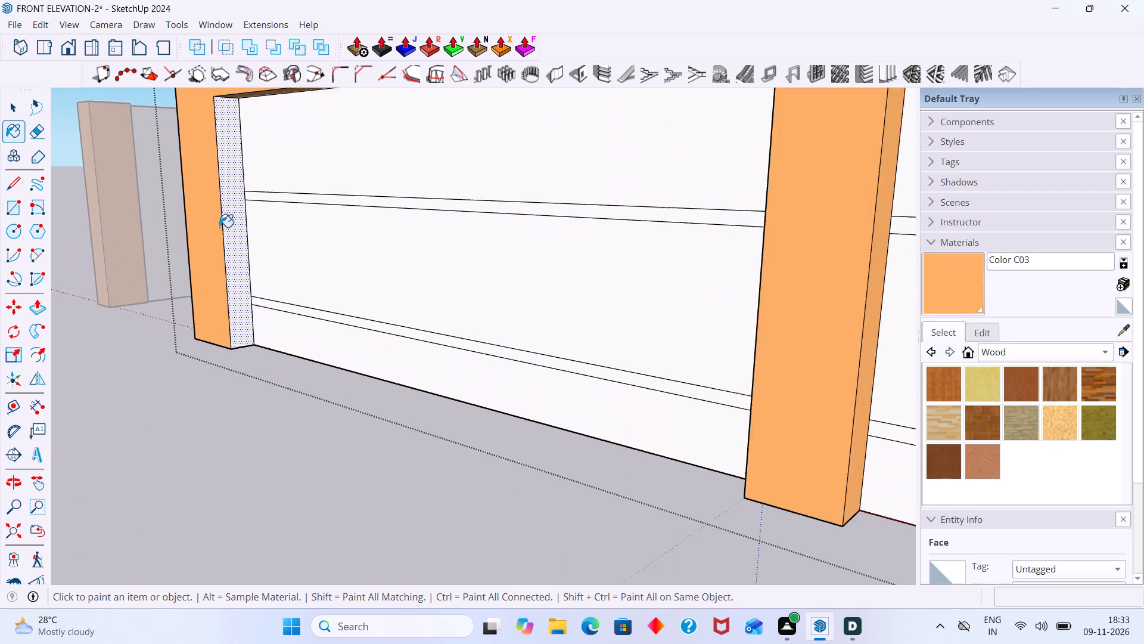
{"action": "scroll", "coordinate": [219, 227], "scroll_direction": "up", "scroll_amount": 2}
{"action": "left_click", "coordinate": [241, 228]}
{"action": "scroll", "coordinate": [239, 287], "scroll_direction": "down", "scroll_amount": 8}
{"action": "middle_click_drag", "start_coordinate": [256, 335], "coordinate": [251, 204]}
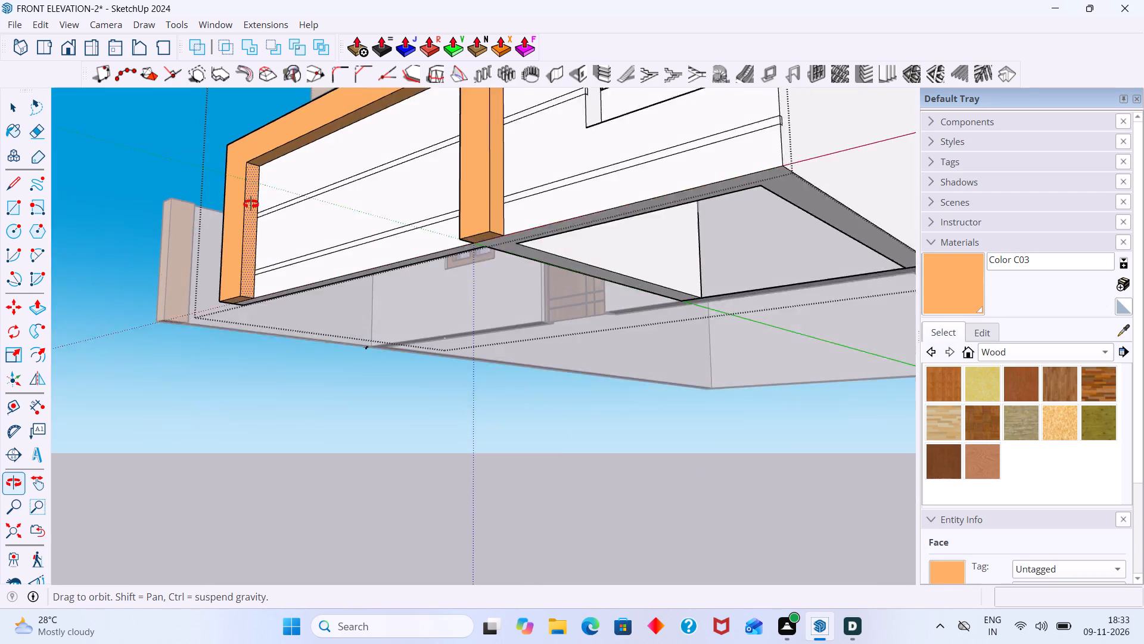
{"action": "middle_click_drag", "start_coordinate": [251, 204], "coordinate": [254, 189]}
{"action": "middle_click_drag", "start_coordinate": [347, 237], "coordinate": [365, 212]}
{"action": "scroll", "coordinate": [305, 294], "scroll_direction": "down", "scroll_amount": 3}
{"action": "middle_click_drag", "start_coordinate": [301, 354], "coordinate": [574, 442]}
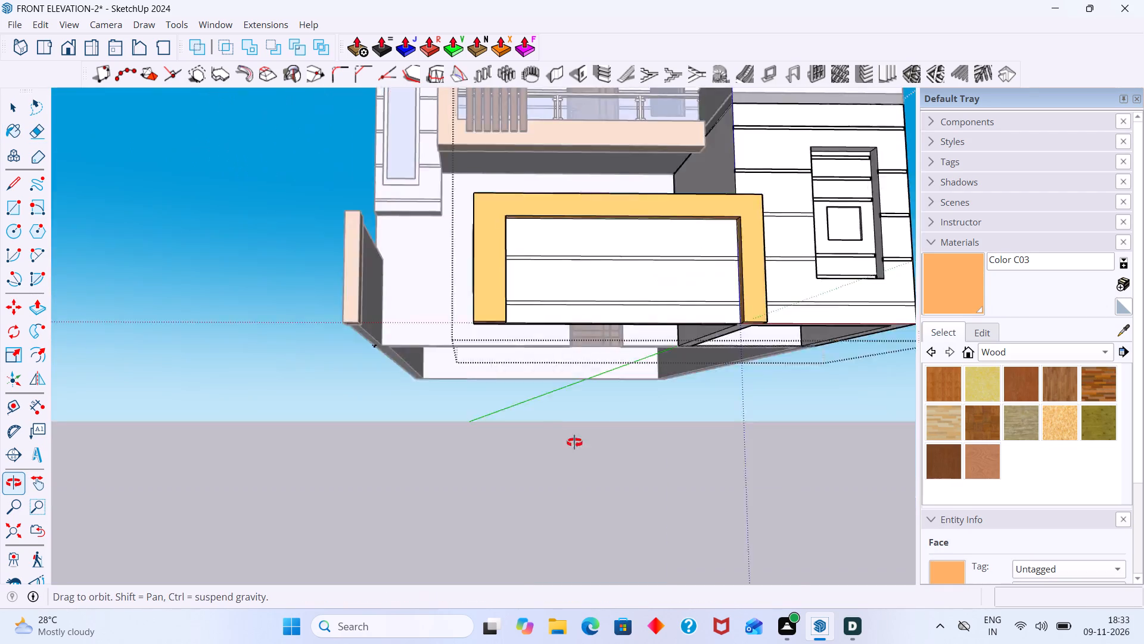
{"action": "middle_click_drag", "start_coordinate": [574, 442], "coordinate": [490, 614]}
{"action": "key", "text": "space"}
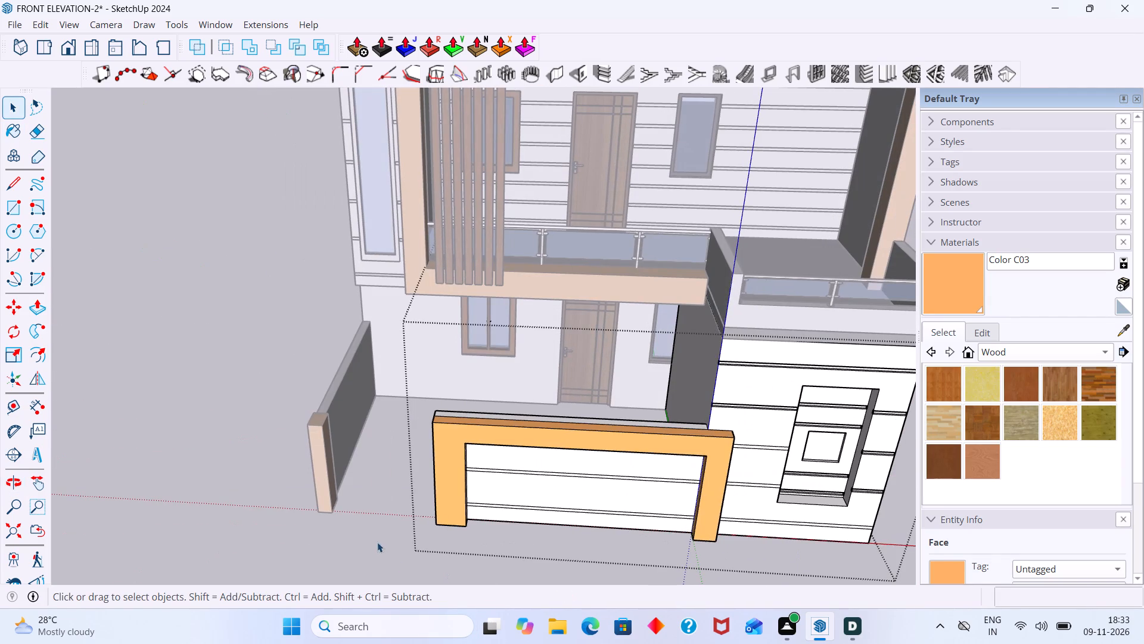
{"action": "left_click", "coordinate": [377, 542]}
Examine the front boundary wall from several angles and compare it with the gate area in the reference image.
{"action": "scroll", "coordinate": [422, 384], "scroll_direction": "down", "scroll_amount": 4}
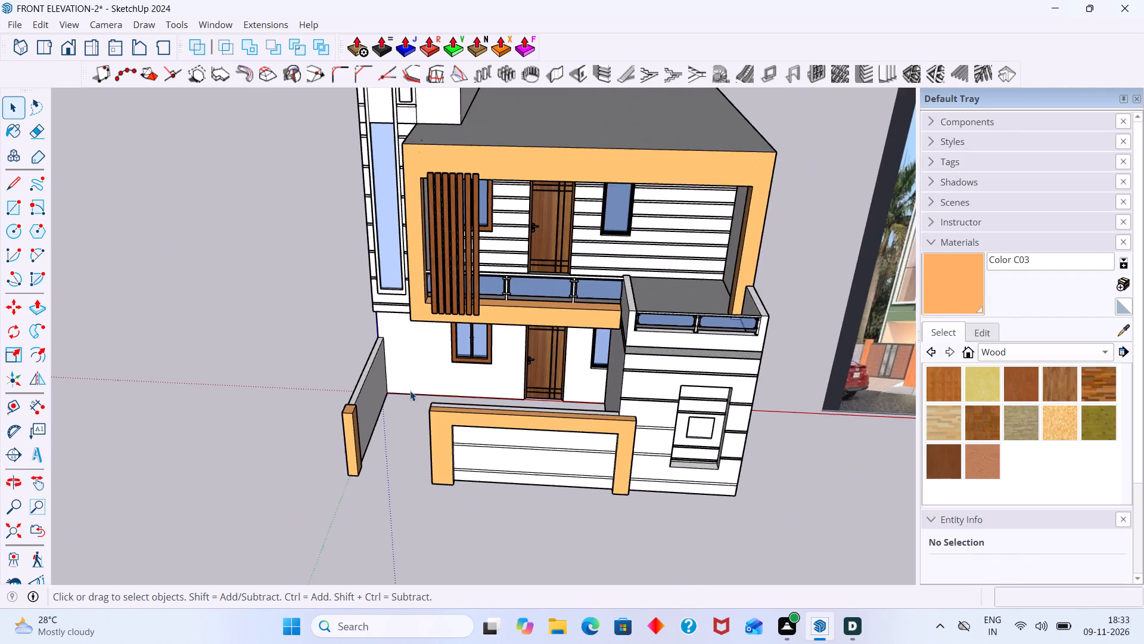
{"action": "scroll", "coordinate": [410, 391], "scroll_direction": "down", "scroll_amount": 1}
{"action": "middle_click_drag", "start_coordinate": [396, 432], "coordinate": [753, 371]}
{"action": "scroll", "coordinate": [587, 377], "scroll_direction": "up", "scroll_amount": 6}
{"action": "middle_click_drag", "start_coordinate": [502, 408], "coordinate": [523, 413]}
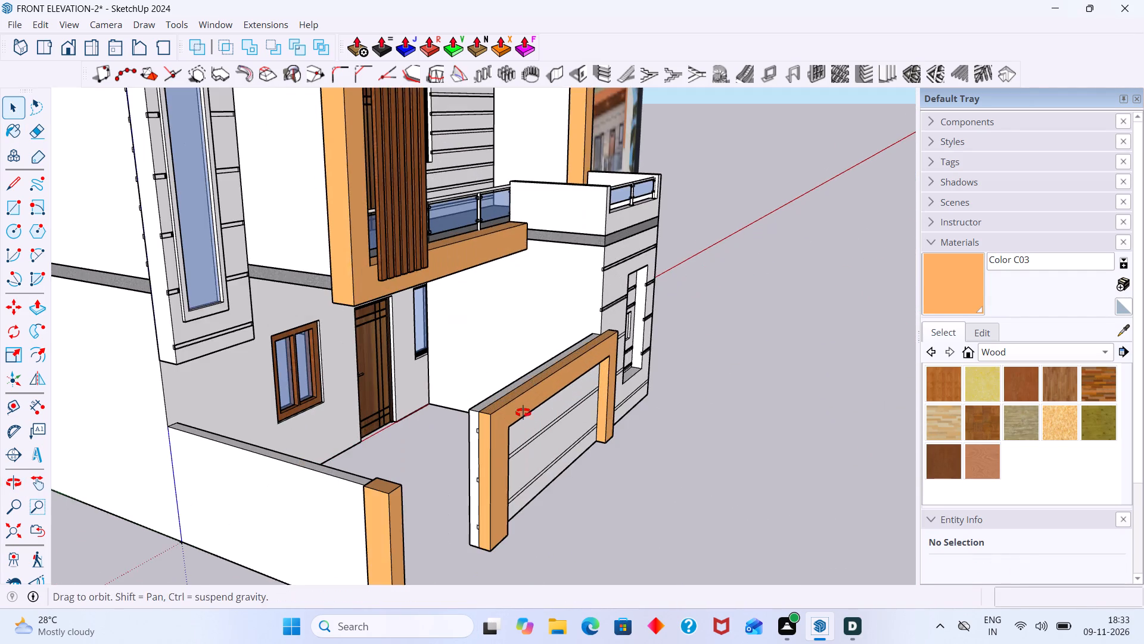
{"action": "middle_click_drag", "start_coordinate": [523, 413], "coordinate": [556, 415]}
{"action": "scroll", "coordinate": [523, 420], "scroll_direction": "up", "scroll_amount": 2}
{"action": "scroll", "coordinate": [512, 411], "scroll_direction": "down", "scroll_amount": 20}
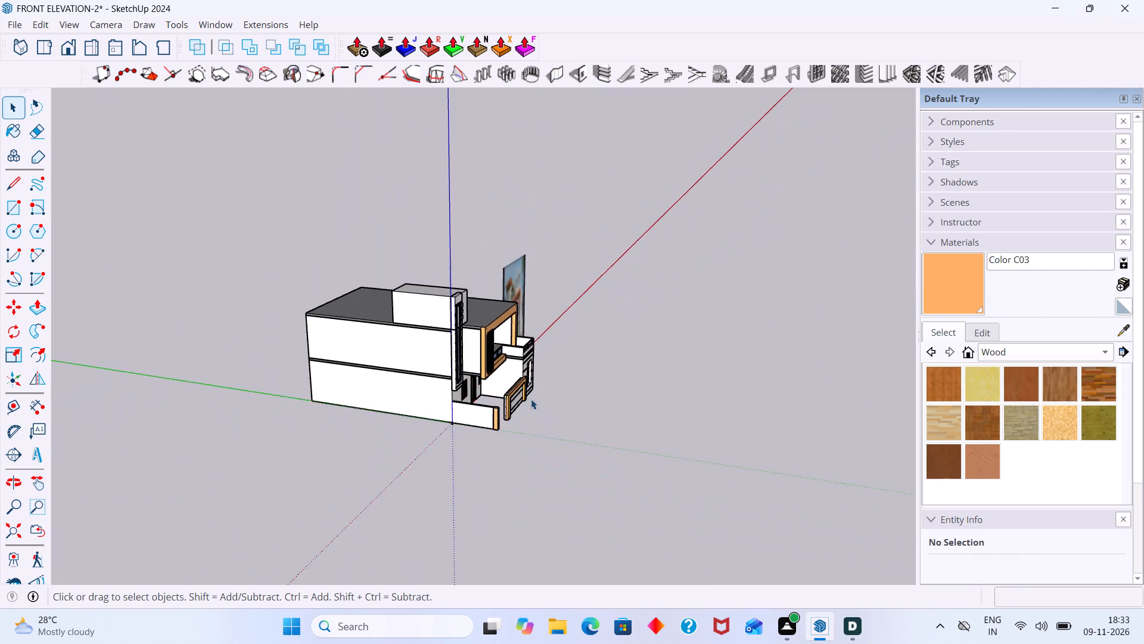
{"action": "scroll", "coordinate": [531, 399], "scroll_direction": "down", "scroll_amount": 3}
{"action": "middle_click_drag", "start_coordinate": [550, 386], "coordinate": [383, 438]}
{"action": "scroll", "coordinate": [658, 367], "scroll_direction": "up", "scroll_amount": 13}
{"action": "middle_click_drag", "start_coordinate": [583, 423], "coordinate": [516, 417]}
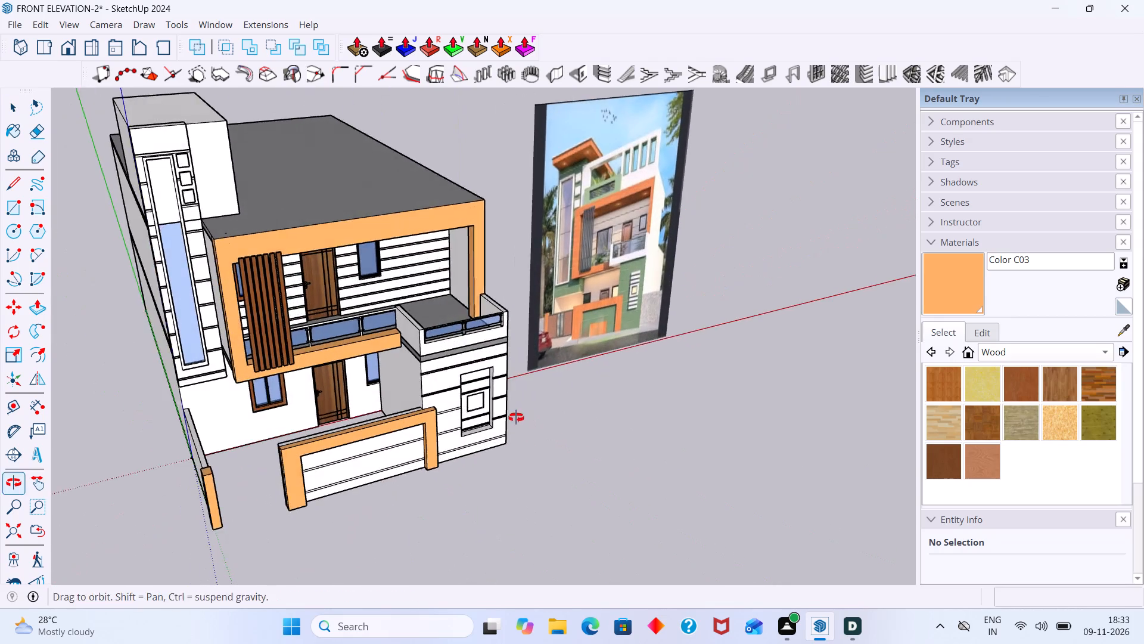
{"action": "middle_click_drag", "start_coordinate": [516, 417], "coordinate": [515, 418]}
{"action": "scroll", "coordinate": [368, 504], "scroll_direction": "up", "scroll_amount": 3}
{"action": "middle_click_drag", "start_coordinate": [362, 501], "coordinate": [344, 476]}
{"action": "scroll", "coordinate": [344, 476], "scroll_direction": "up", "scroll_amount": 1}
{"action": "scroll", "coordinate": [729, 302], "scroll_direction": "up", "scroll_amount": 3}
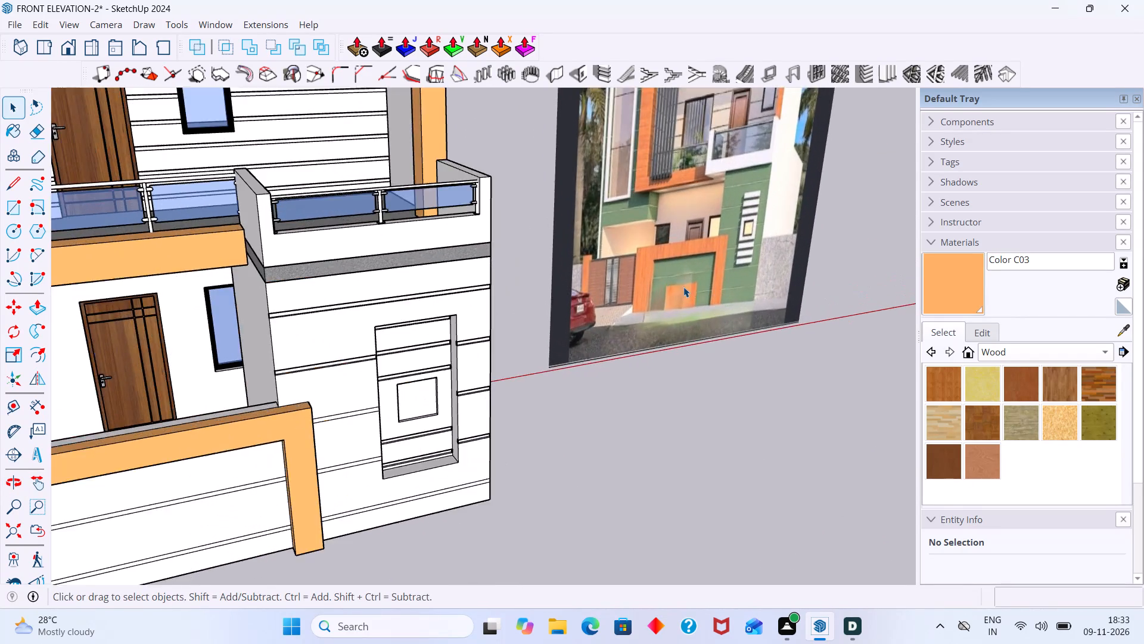
{"action": "scroll", "coordinate": [683, 287], "scroll_direction": "up", "scroll_amount": 8}
{"action": "scroll", "coordinate": [672, 295], "scroll_direction": "down", "scroll_amount": 7}
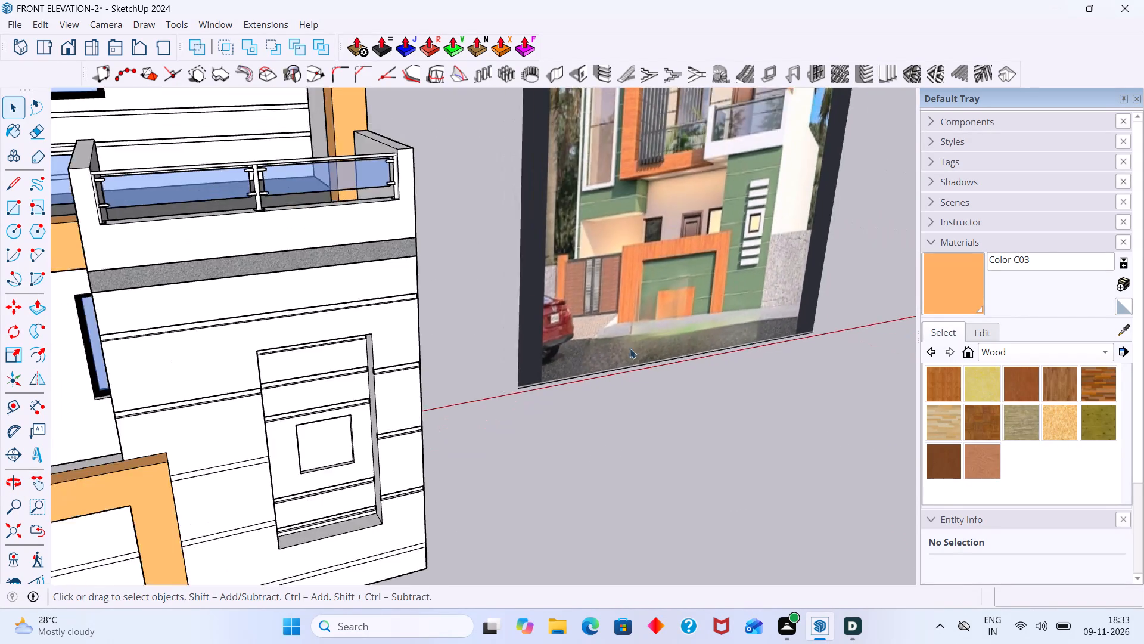
{"action": "scroll", "coordinate": [630, 348], "scroll_direction": "down", "scroll_amount": 6}
Inside the wall group, draw a rectangle about 4' 1" by 3' from the wall's base to the groove within the orange frame.
{"action": "left_click", "coordinate": [330, 496]}
{"action": "double_click", "coordinate": [330, 496]}
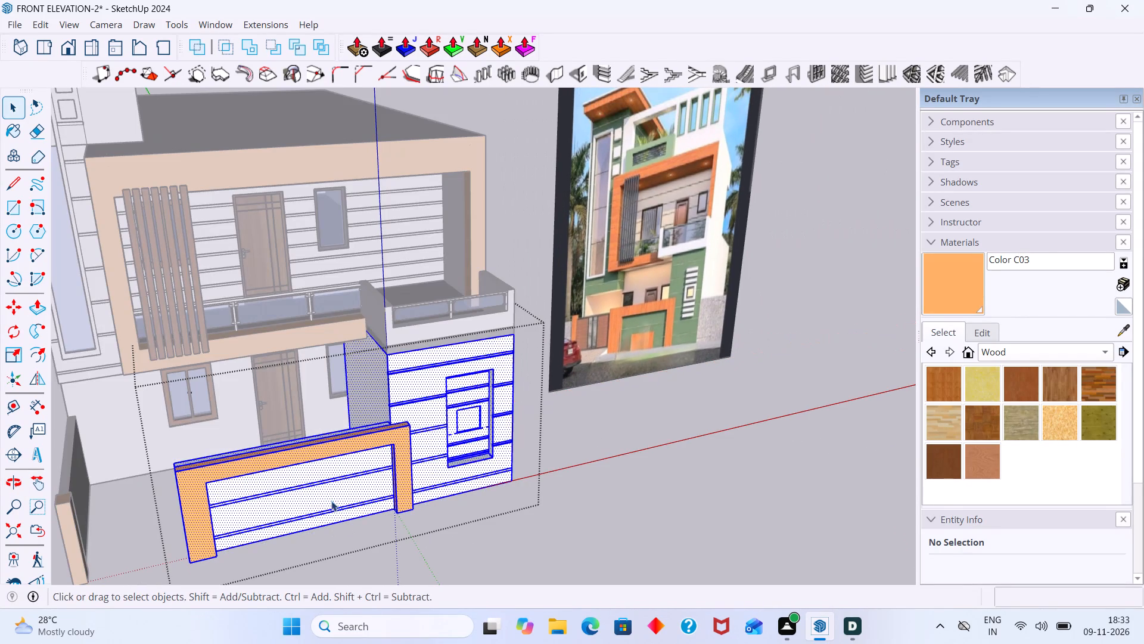
{"action": "left_click", "coordinate": [331, 501]}
{"action": "key", "text": "r"}
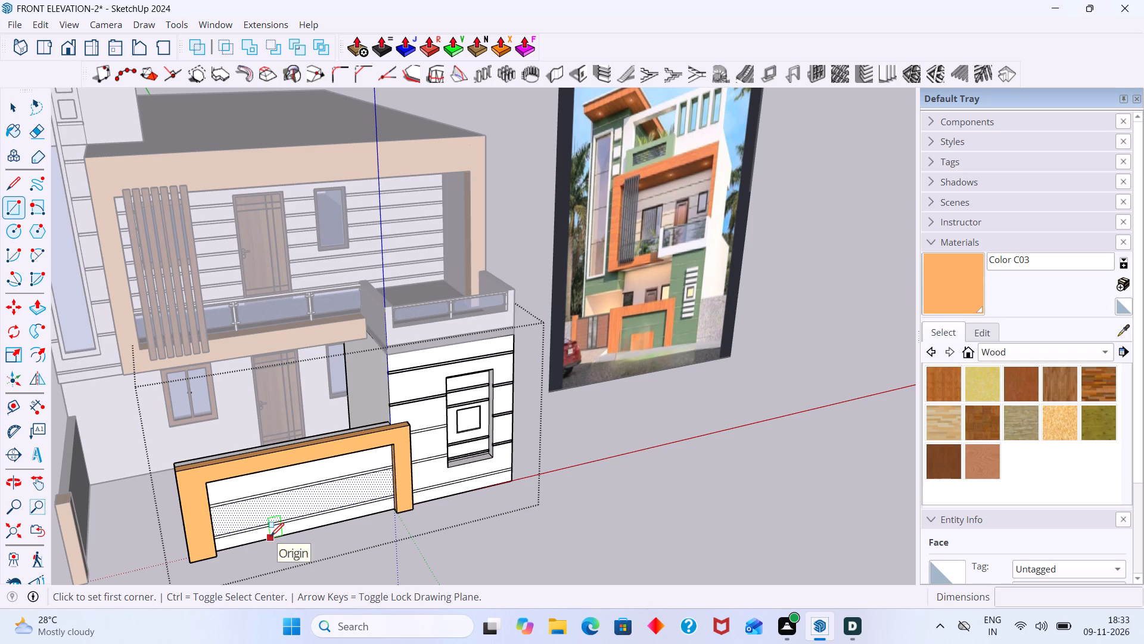
{"action": "left_click", "coordinate": [271, 536]}
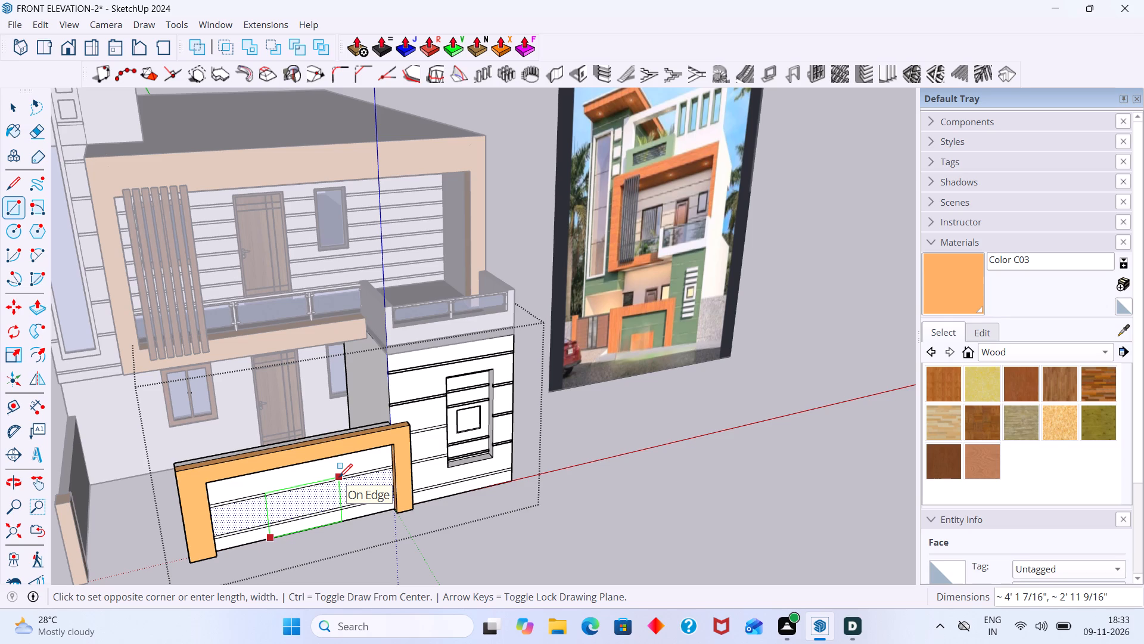
{"action": "left_click", "coordinate": [339, 477]}
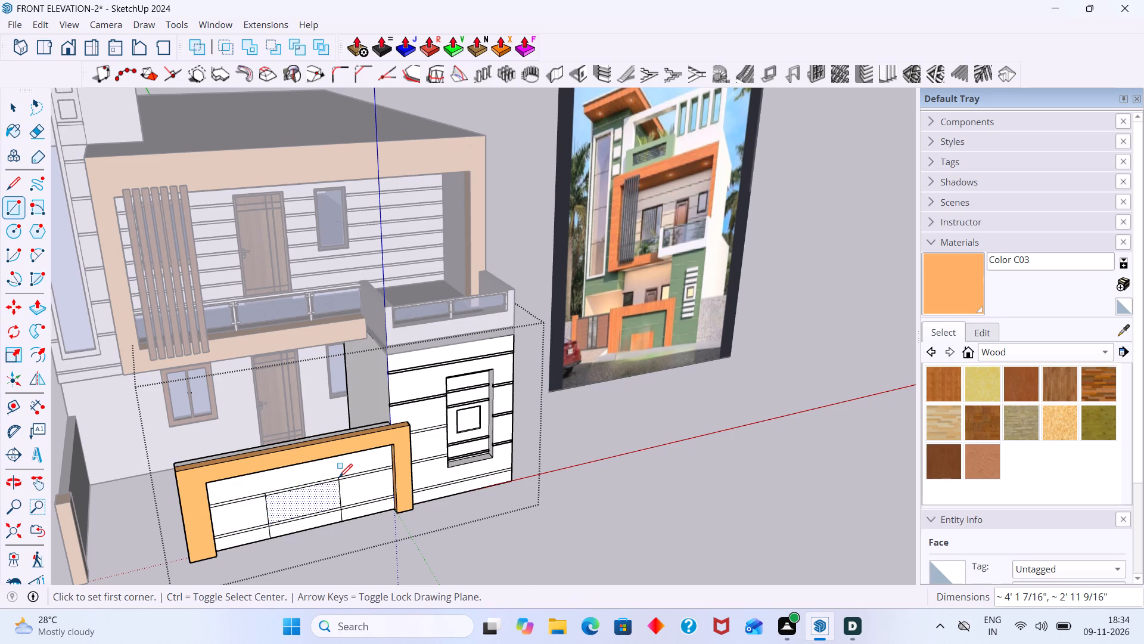
Push/Pull the rectangle's middle face outward 6" to form a raised panel.
{"action": "key", "text": "space"}
{"action": "left_click", "coordinate": [320, 491]}
{"action": "key", "text": "p"}
{"action": "left_click", "coordinate": [320, 491]}
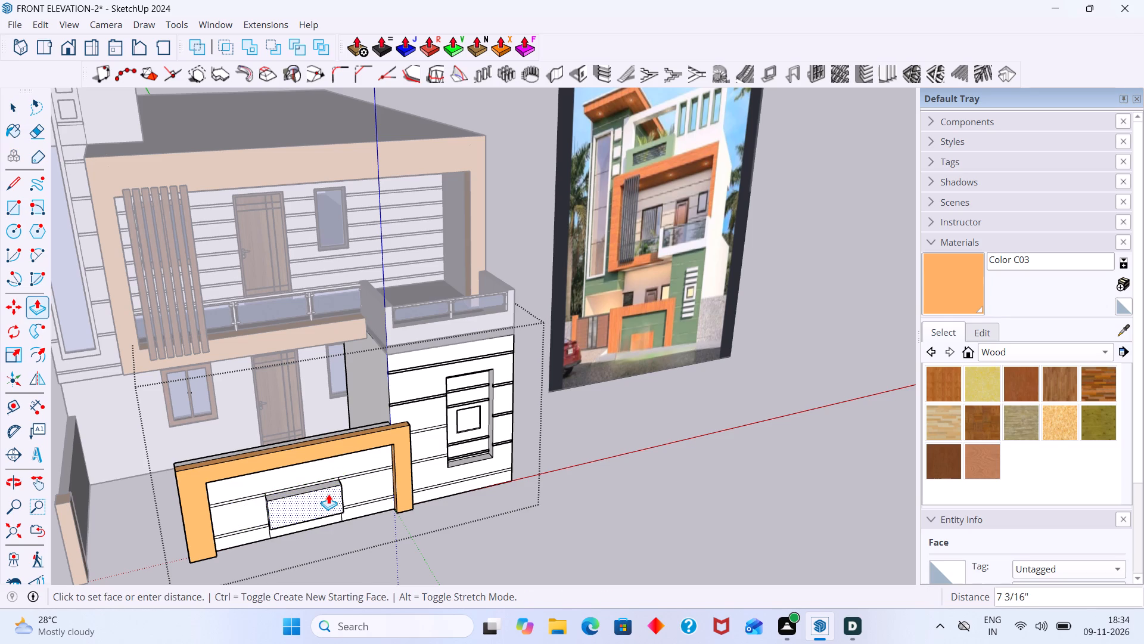
{"action": "middle_click_drag", "start_coordinate": [332, 494], "coordinate": [442, 475]}
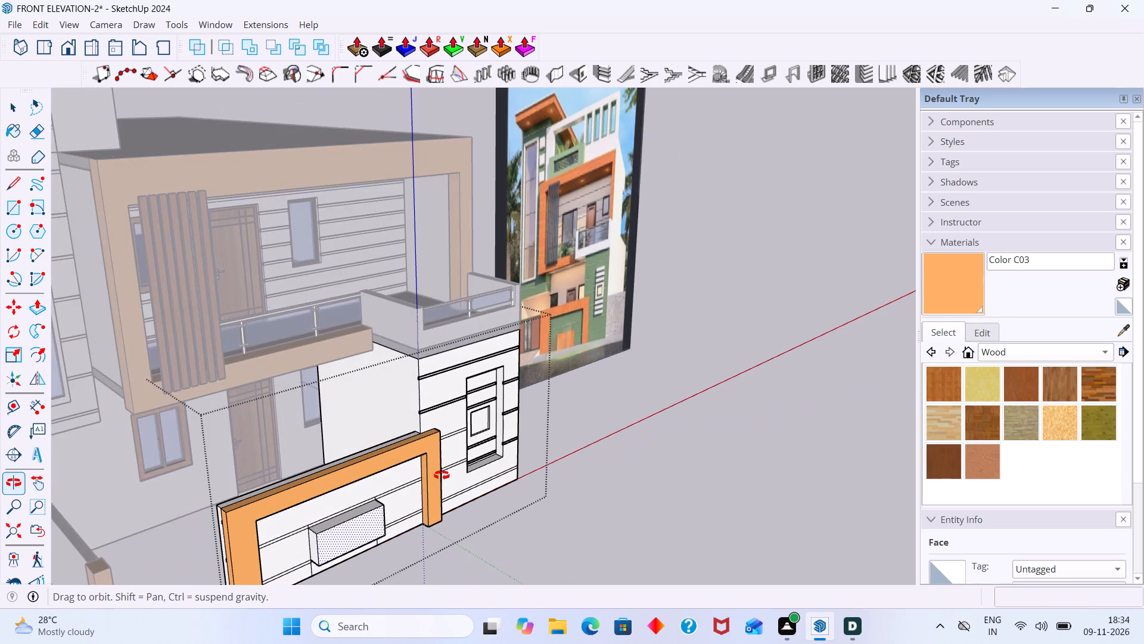
{"action": "middle_click_drag", "start_coordinate": [442, 475], "coordinate": [380, 485]}
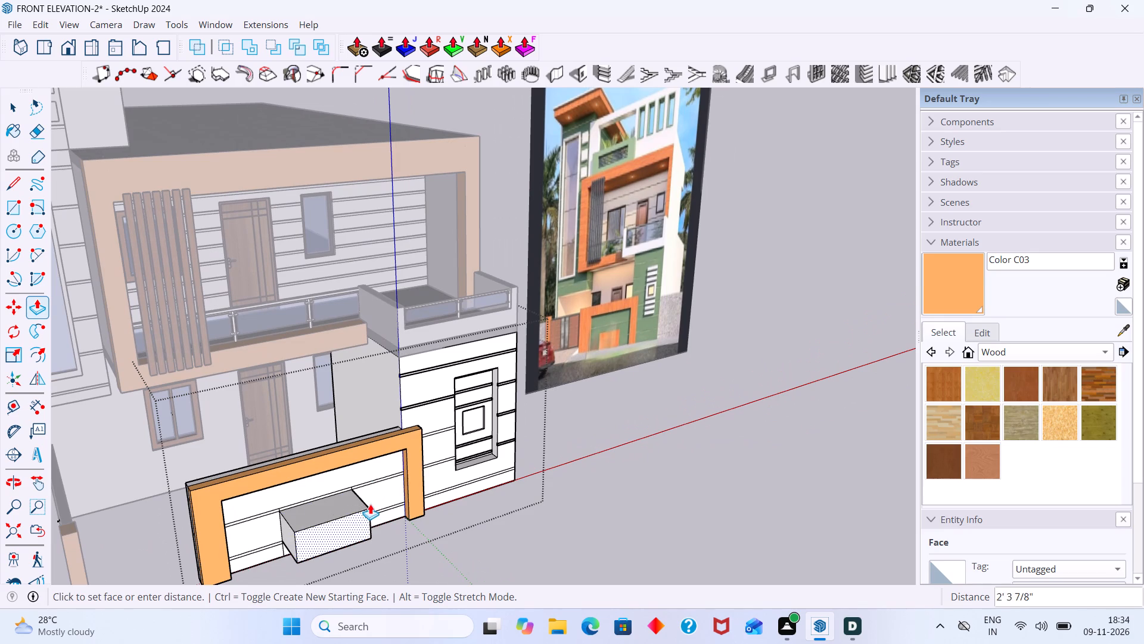
{"action": "key", "text": "6"}
{"action": "key", "text": "shift+quotedbl"}
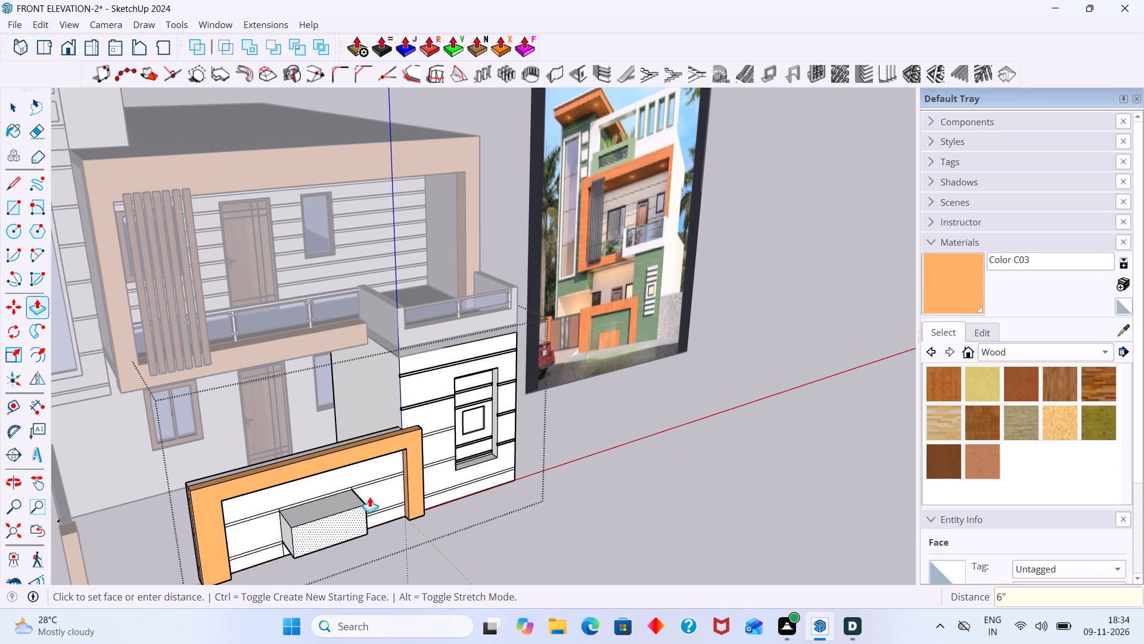
{"action": "key", "text": "Return"}
Extend the raised panel's underside down to the wall's base.
{"action": "middle_click_drag", "start_coordinate": [351, 542], "coordinate": [342, 394]}
{"action": "middle_click_drag", "start_coordinate": [258, 526], "coordinate": [281, 416]}
{"action": "scroll", "coordinate": [266, 432], "scroll_direction": "up", "scroll_amount": 11}
{"action": "left_click", "coordinate": [262, 395]}
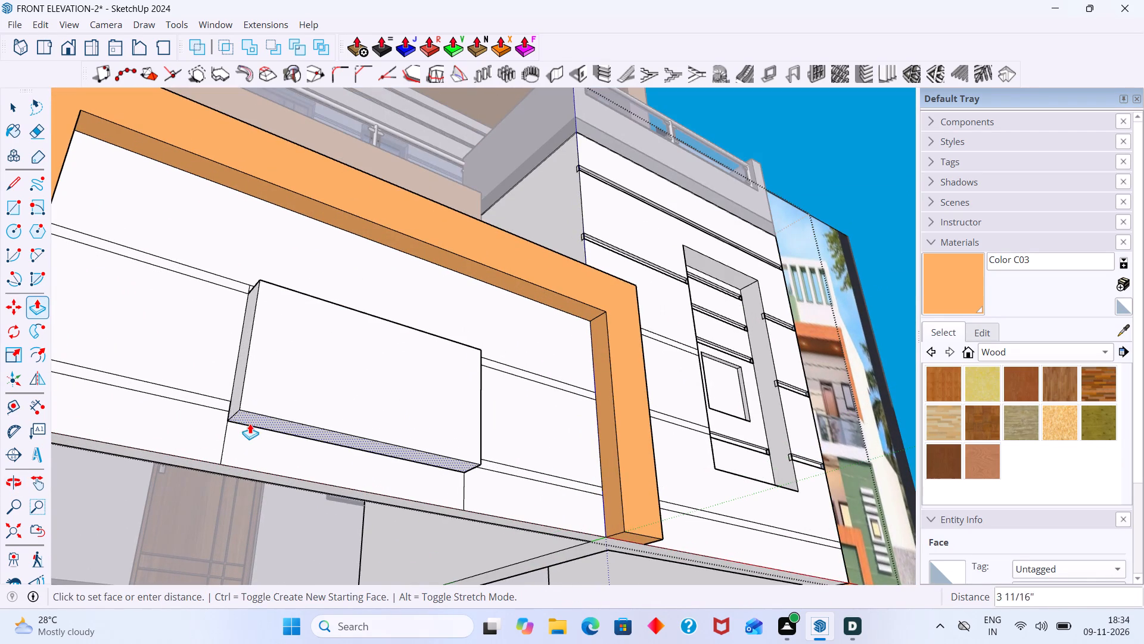
{"action": "left_click", "coordinate": [223, 459]}
Extend the raised panel's top face up about 2" to the drawn rectangle's upper edge and leave the wall group.
{"action": "middle_click_drag", "start_coordinate": [298, 390], "coordinate": [270, 559]}
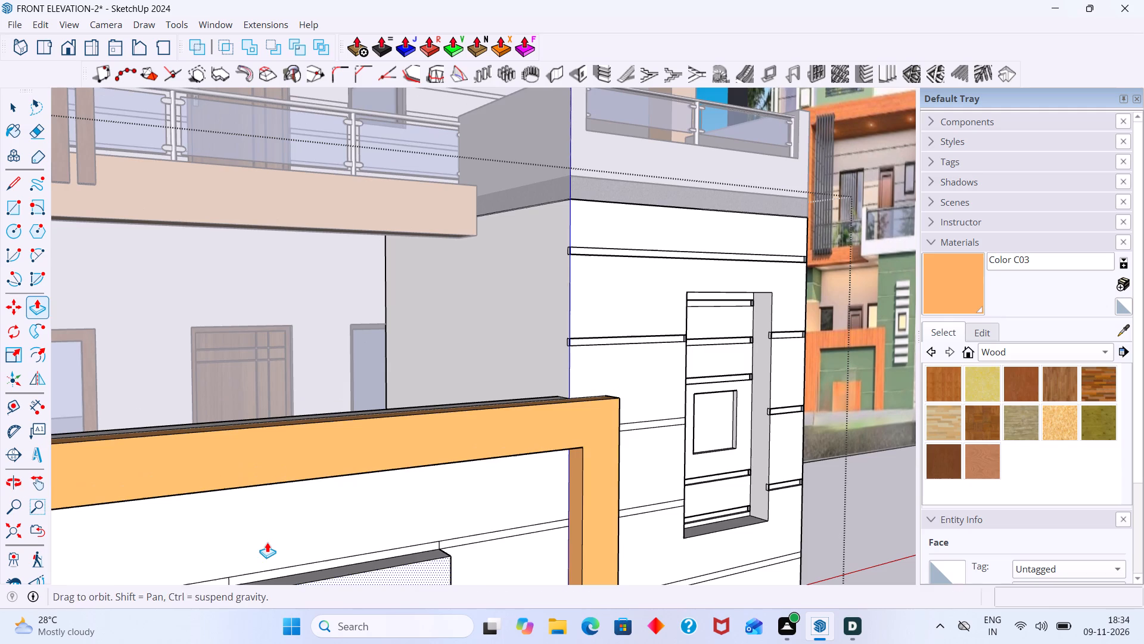
{"action": "scroll", "coordinate": [391, 531], "scroll_direction": "down", "scroll_amount": 2}
{"action": "middle_click_drag", "start_coordinate": [402, 522], "coordinate": [431, 444]}
{"action": "middle_click_drag", "start_coordinate": [352, 535], "coordinate": [406, 570]}
{"action": "scroll", "coordinate": [406, 558], "scroll_direction": "up", "scroll_amount": 6}
{"action": "left_click", "coordinate": [437, 535]}
{"action": "left_click", "coordinate": [362, 534]}
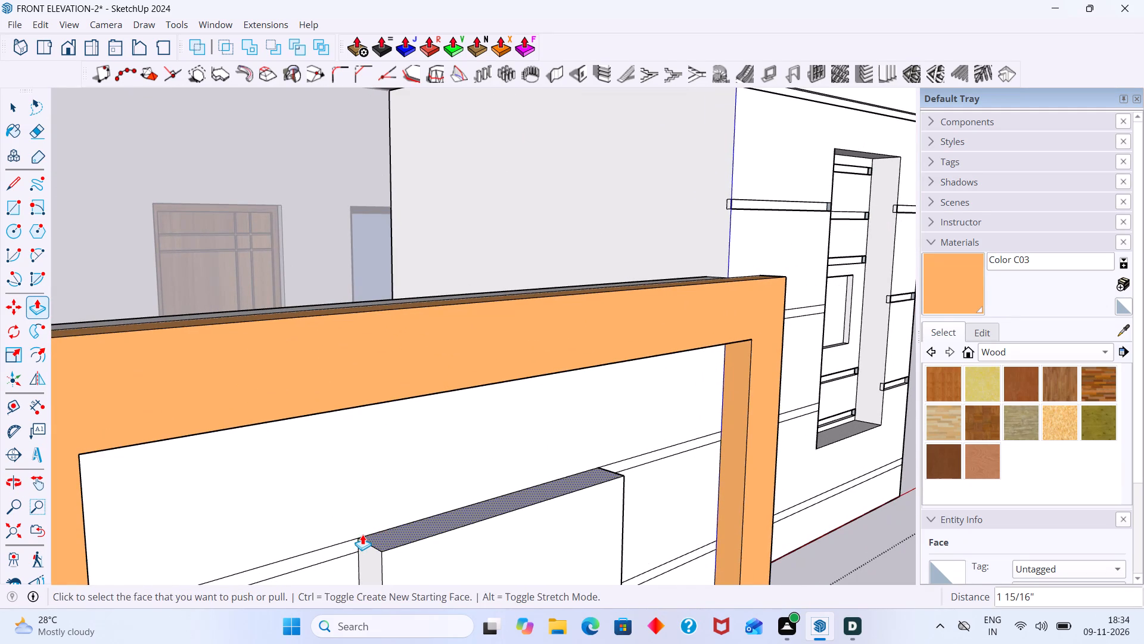
{"action": "key", "text": "space"}
{"action": "scroll", "coordinate": [481, 500], "scroll_direction": "down", "scroll_amount": 17}
{"action": "left_click", "coordinate": [611, 552]}
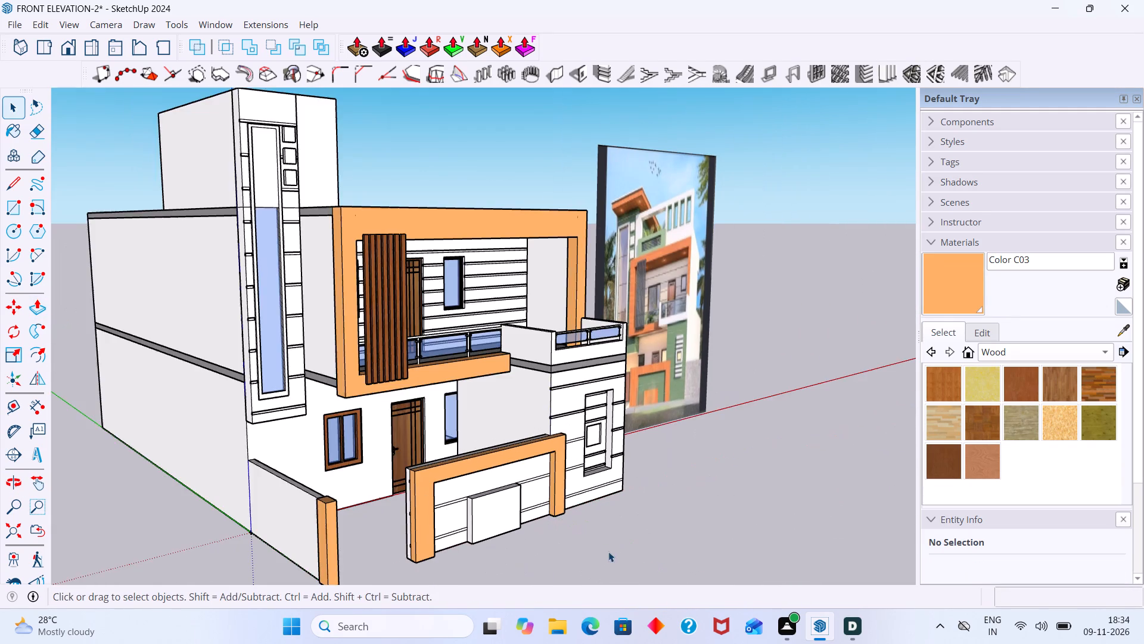
{"action": "middle_click_drag", "start_coordinate": [586, 549], "coordinate": [491, 555]}
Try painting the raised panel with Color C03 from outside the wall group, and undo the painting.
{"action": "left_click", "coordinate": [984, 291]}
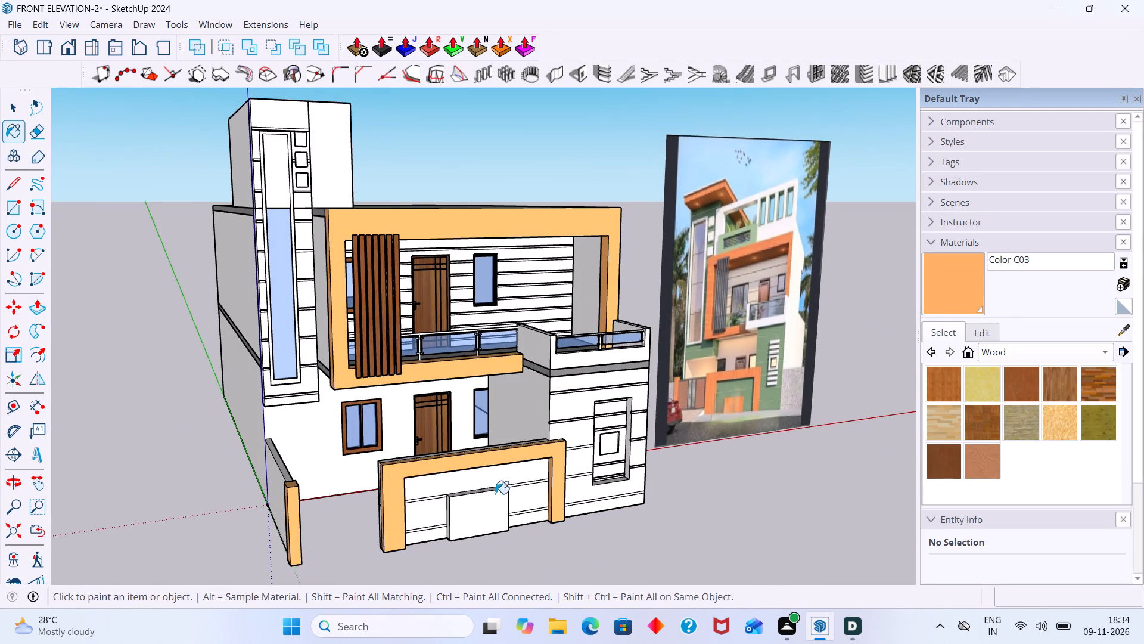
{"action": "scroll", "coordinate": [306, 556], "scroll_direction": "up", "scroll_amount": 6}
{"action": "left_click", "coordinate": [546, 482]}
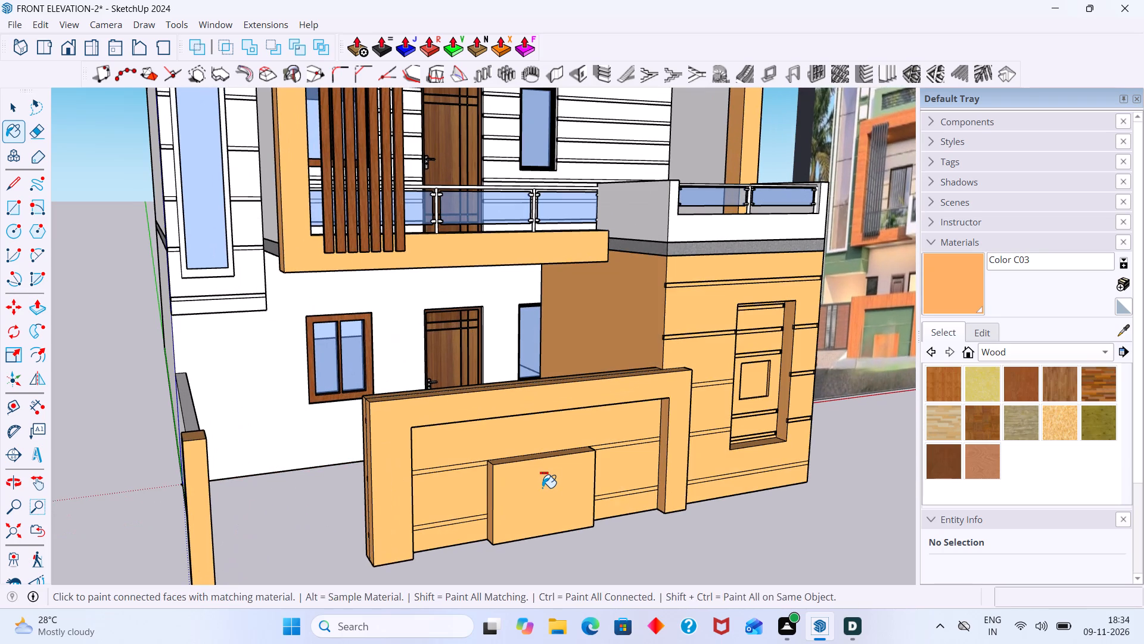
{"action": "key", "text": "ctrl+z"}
Inside the wall group, paint the raised panel's front, top and the side facing the end pier with Color C03.
{"action": "key", "text": "space"}
{"action": "triple_click", "coordinate": [520, 503]}
{"action": "double_click", "coordinate": [521, 503]}
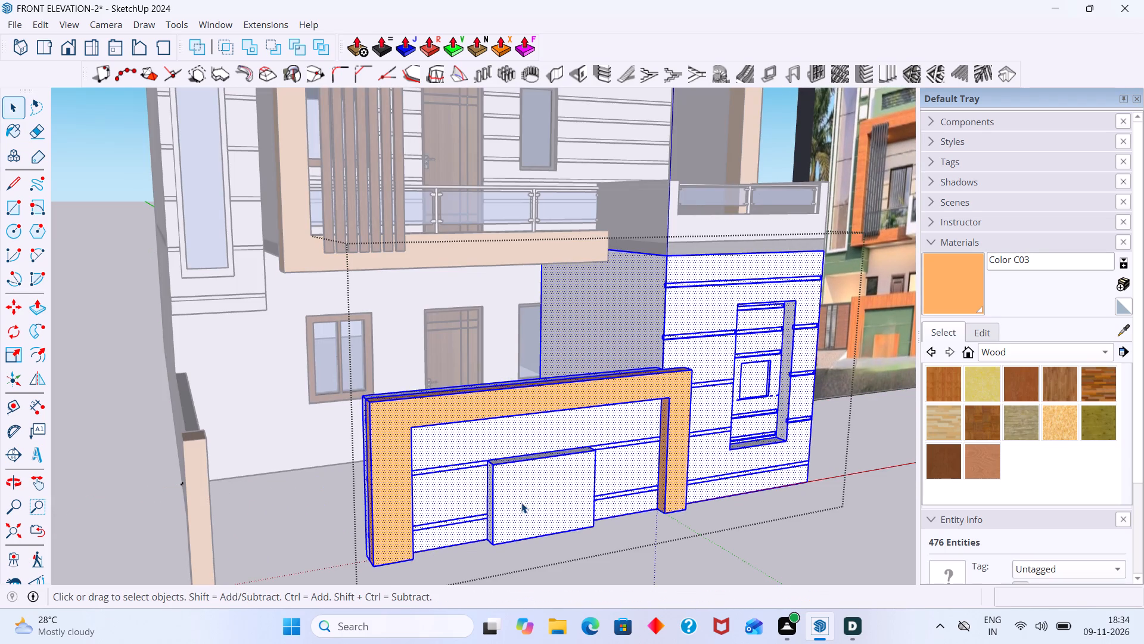
{"action": "triple_click", "coordinate": [521, 503]}
{"action": "double_click", "coordinate": [522, 500]}
{"action": "scroll", "coordinate": [532, 488], "scroll_direction": "up", "scroll_amount": 2}
{"action": "double_click", "coordinate": [532, 488]}
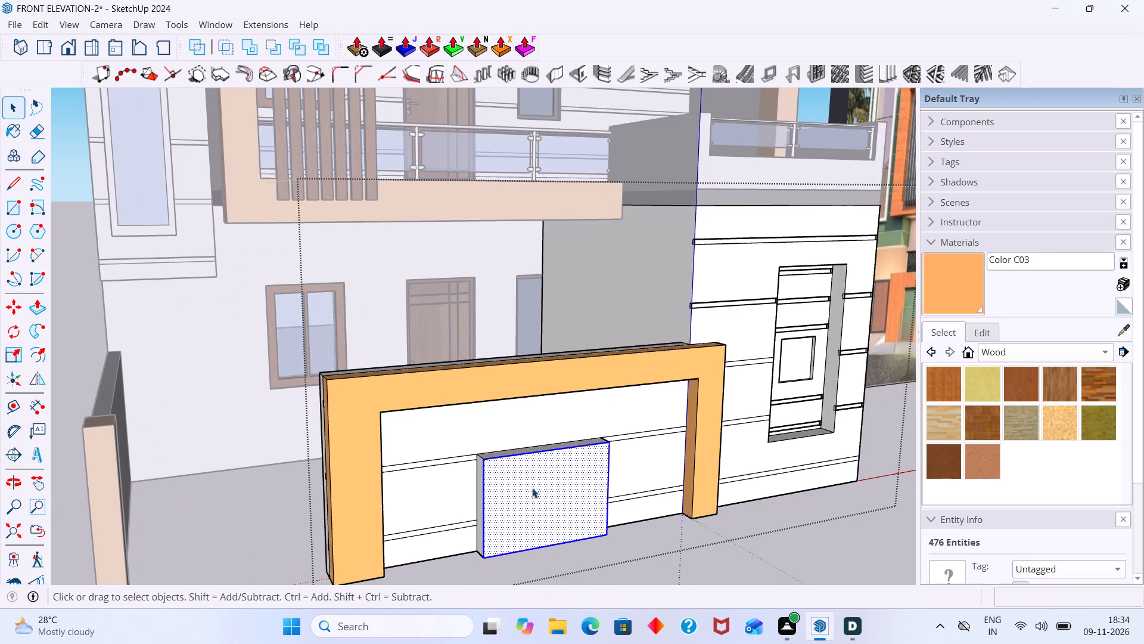
{"action": "left_click", "coordinate": [551, 488]}
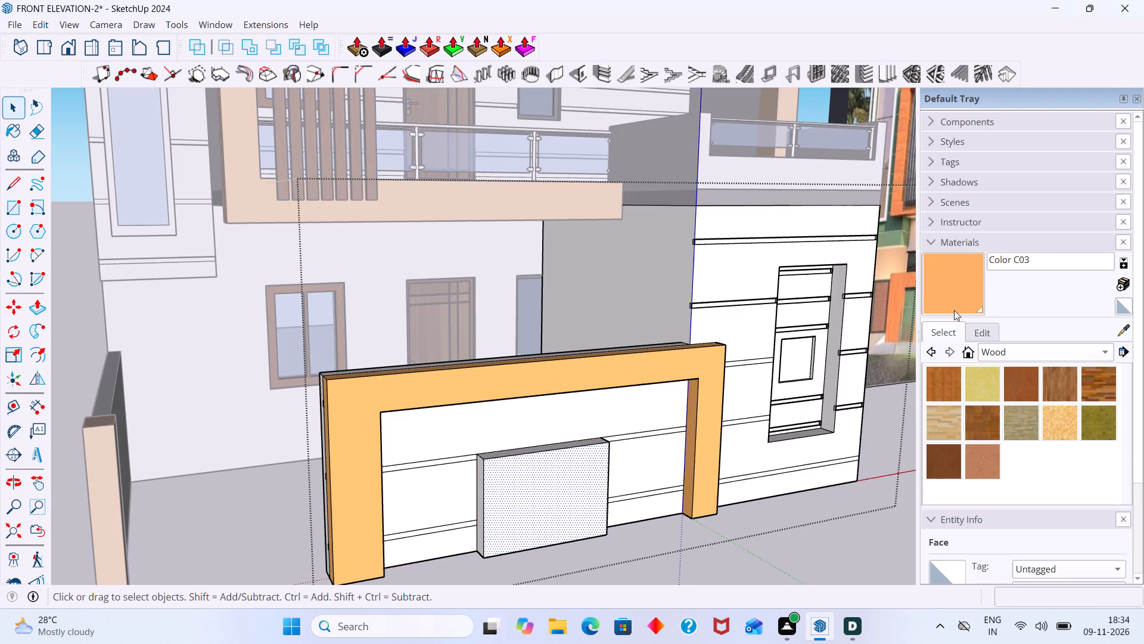
{"action": "left_click", "coordinate": [954, 310]}
{"action": "left_click", "coordinate": [499, 501]}
{"action": "middle_click_drag", "start_coordinate": [512, 487], "coordinate": [515, 537]}
{"action": "scroll", "coordinate": [523, 504], "scroll_direction": "up", "scroll_amount": 4}
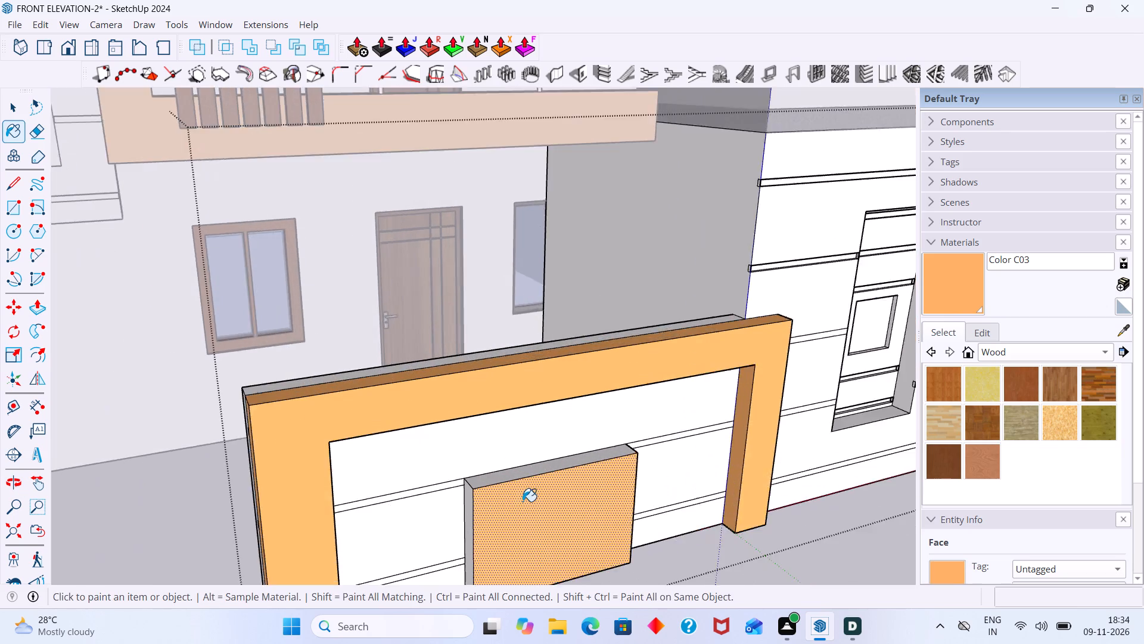
{"action": "scroll", "coordinate": [523, 501], "scroll_direction": "up", "scroll_amount": 3}
{"action": "left_click", "coordinate": [517, 467]}
{"action": "left_click", "coordinate": [440, 503]}
Paint the raised panel's remaining side, facing the second pier, with Color C03.
{"action": "scroll", "coordinate": [442, 503], "scroll_direction": "down", "scroll_amount": 9}
{"action": "middle_click_drag", "start_coordinate": [565, 506], "coordinate": [332, 521]}
{"action": "scroll", "coordinate": [332, 521], "scroll_direction": "up", "scroll_amount": 7}
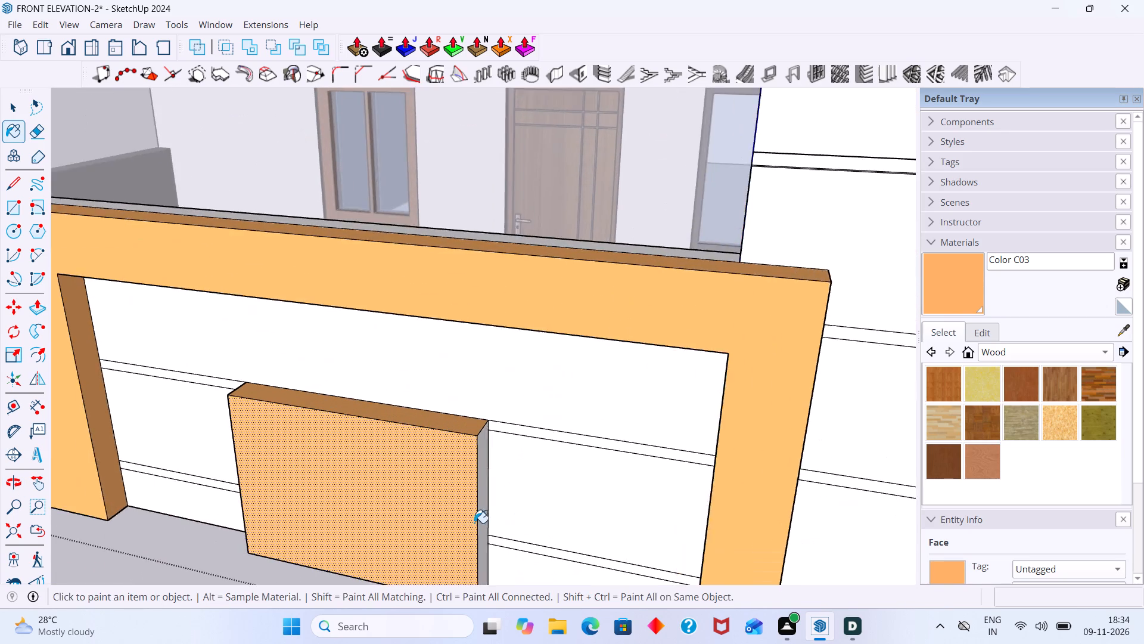
{"action": "scroll", "coordinate": [474, 523], "scroll_direction": "up", "scroll_amount": 3}
{"action": "left_click", "coordinate": [484, 512]}
Paint the unpainted strip at the raised panel's bottom with Color C03.
{"action": "scroll", "coordinate": [484, 512], "scroll_direction": "down", "scroll_amount": 14}
{"action": "middle_click_drag", "start_coordinate": [465, 535], "coordinate": [464, 521]}
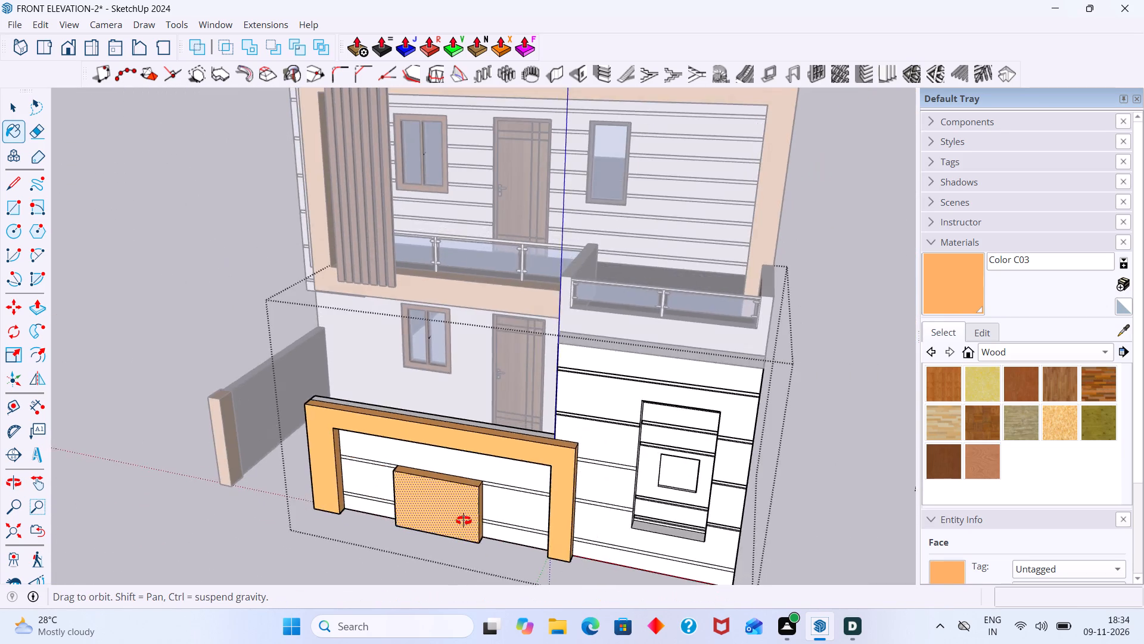
{"action": "middle_click_drag", "start_coordinate": [464, 521], "coordinate": [523, 183]}
{"action": "scroll", "coordinate": [489, 292], "scroll_direction": "up", "scroll_amount": 10}
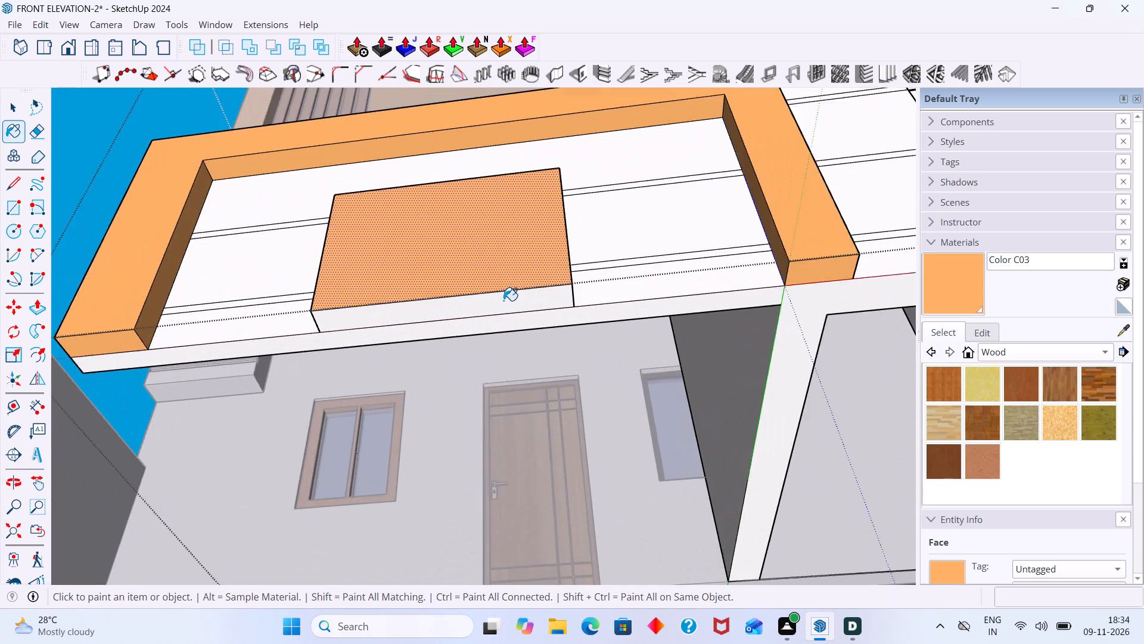
{"action": "scroll", "coordinate": [503, 301], "scroll_direction": "up", "scroll_amount": 1}
{"action": "left_click", "coordinate": [503, 301]}
{"action": "scroll", "coordinate": [503, 301], "scroll_direction": "down", "scroll_amount": 9}
{"action": "scroll", "coordinate": [375, 364], "scroll_direction": "down", "scroll_amount": 10}
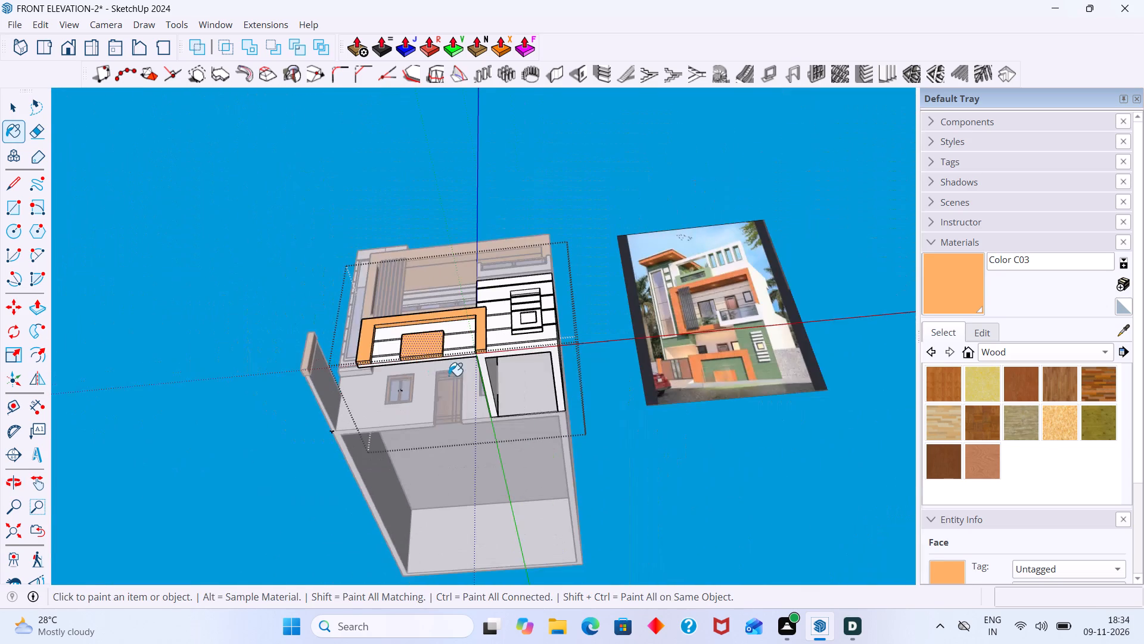
{"action": "scroll", "coordinate": [461, 380], "scroll_direction": "down", "scroll_amount": 6}
{"action": "middle_click_drag", "start_coordinate": [474, 395], "coordinate": [476, 507]}
{"action": "scroll", "coordinate": [476, 507], "scroll_direction": "up", "scroll_amount": 1}
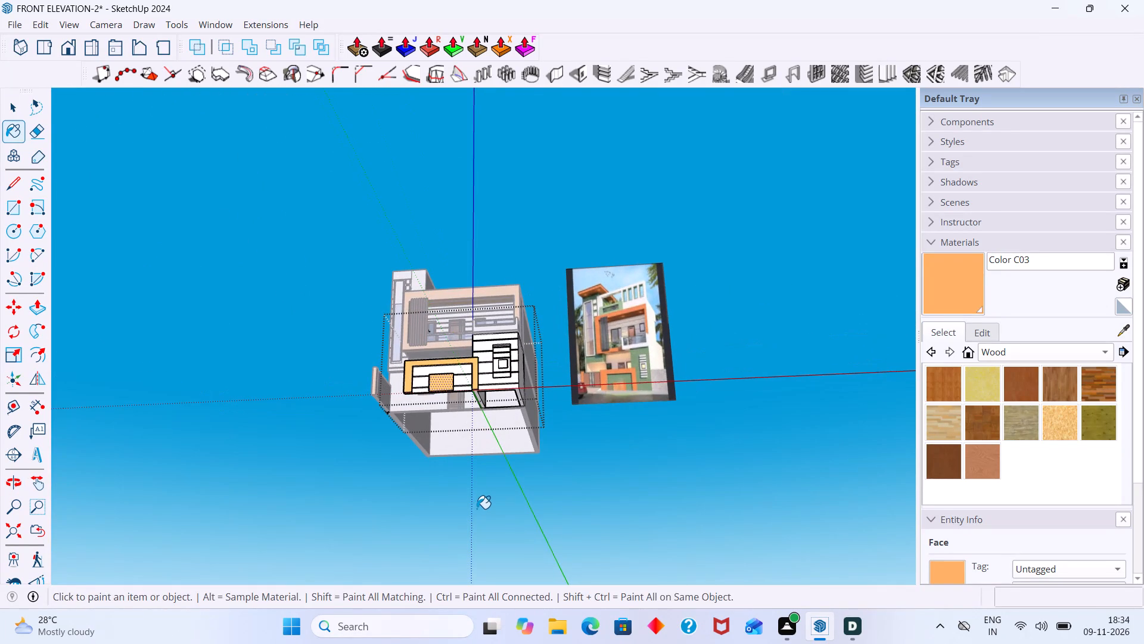
Examine the facade from several angles against the reference image to decide which surfaces to colour green.
{"action": "key", "text": "space"}
{"action": "left_click", "coordinate": [620, 501]}
{"action": "middle_click_drag", "start_coordinate": [611, 410], "coordinate": [658, 548]}
{"action": "scroll", "coordinate": [461, 405], "scroll_direction": "up", "scroll_amount": 3}
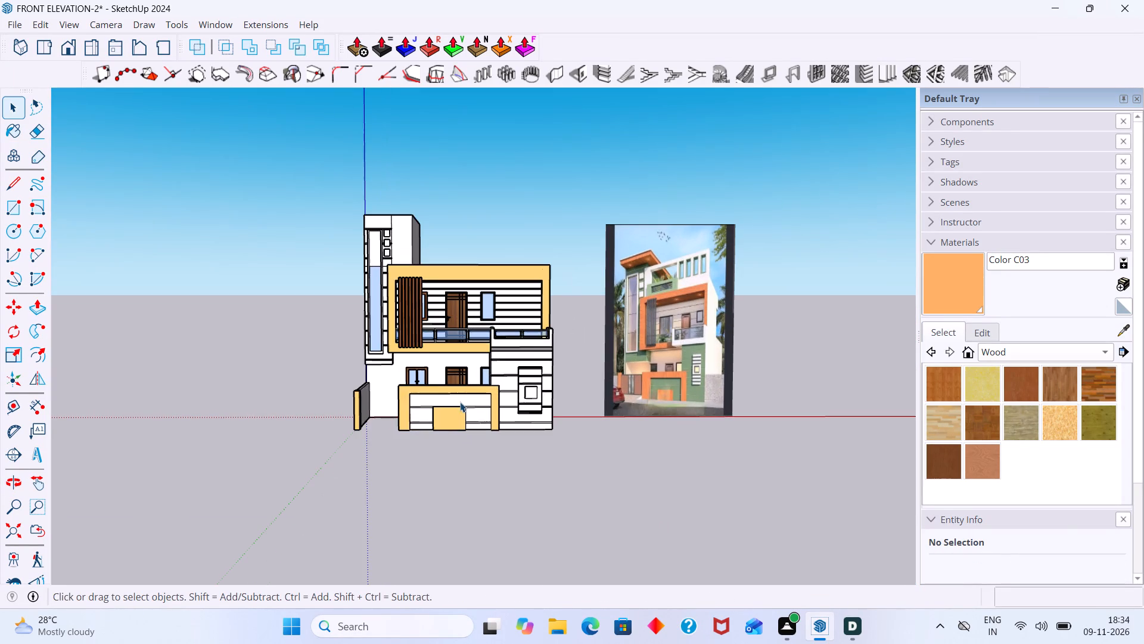
{"action": "middle_click_drag", "start_coordinate": [543, 414], "coordinate": [560, 452]}
{"action": "scroll", "coordinate": [454, 411], "scroll_direction": "up", "scroll_amount": 3}
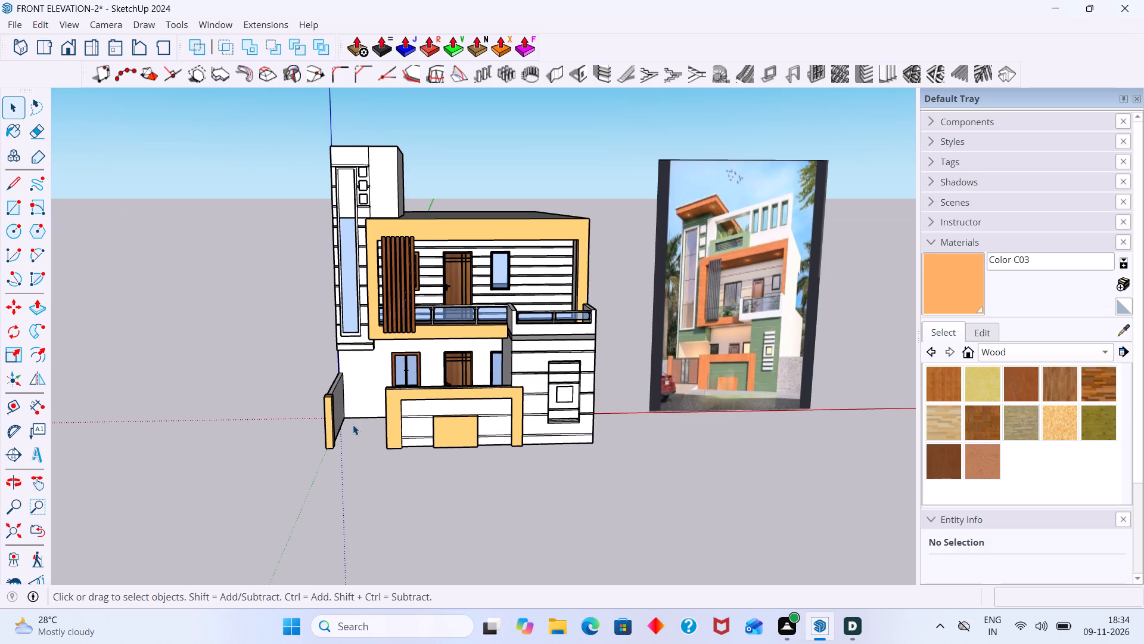
{"action": "middle_click_drag", "start_coordinate": [353, 429], "coordinate": [389, 459]}
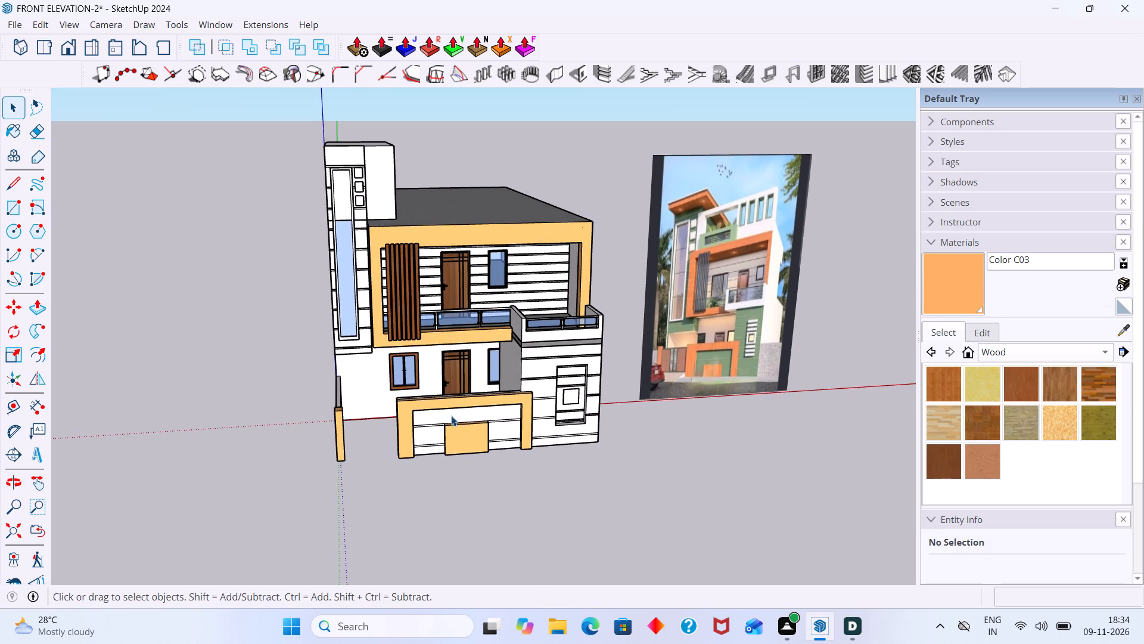
{"action": "middle_click_drag", "start_coordinate": [503, 439], "coordinate": [443, 465]}
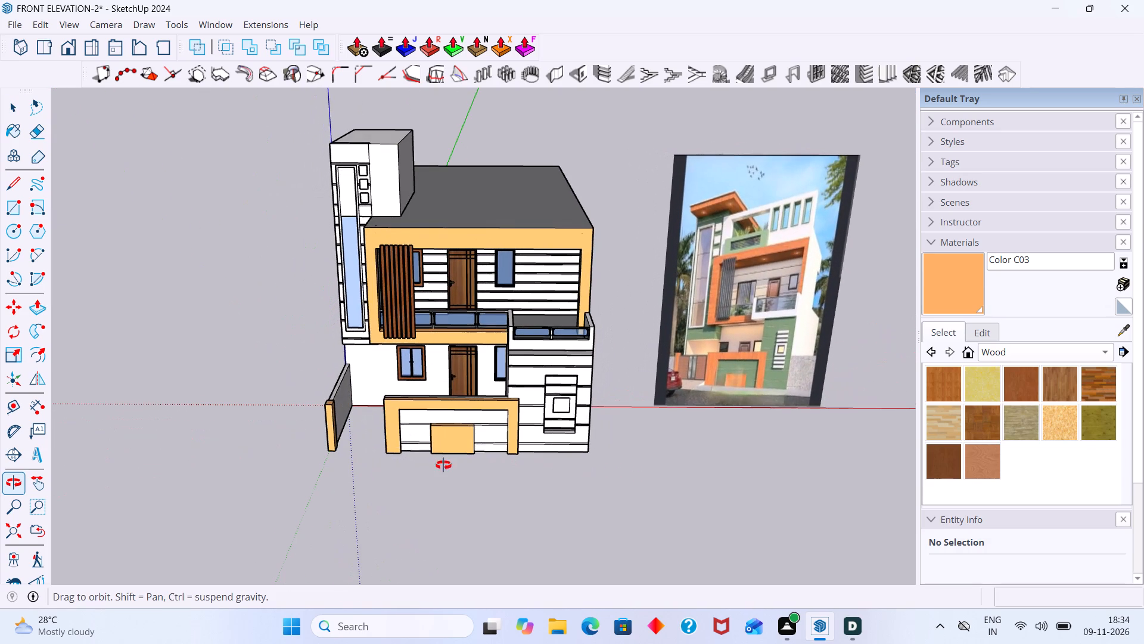
{"action": "middle_click_drag", "start_coordinate": [443, 465], "coordinate": [442, 466]}
{"action": "scroll", "coordinate": [964, 383], "scroll_direction": "down", "scroll_amount": 3}
{"action": "scroll", "coordinate": [980, 396], "scroll_direction": "up", "scroll_amount": 3}
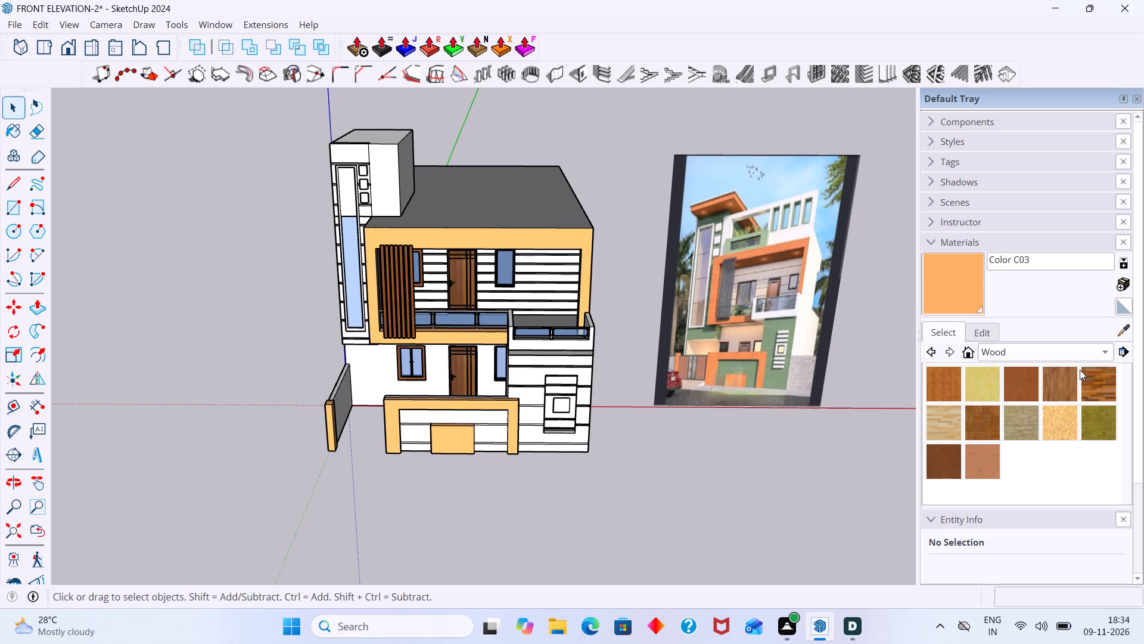
{"action": "left_click", "coordinate": [1107, 352]}
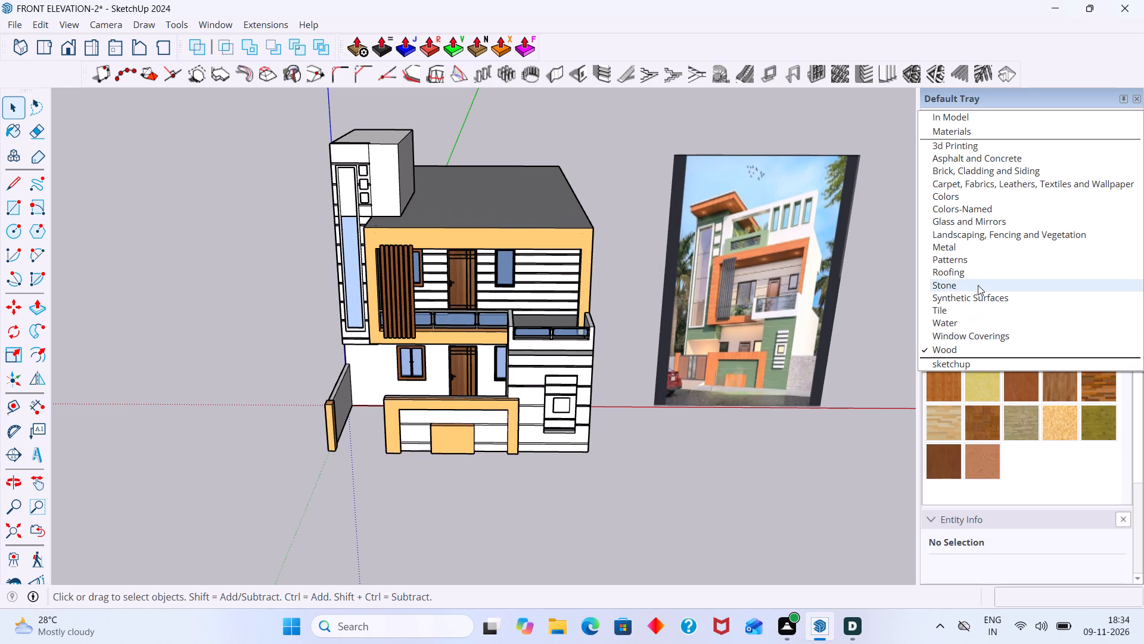
{"action": "left_click", "coordinate": [795, 504]}
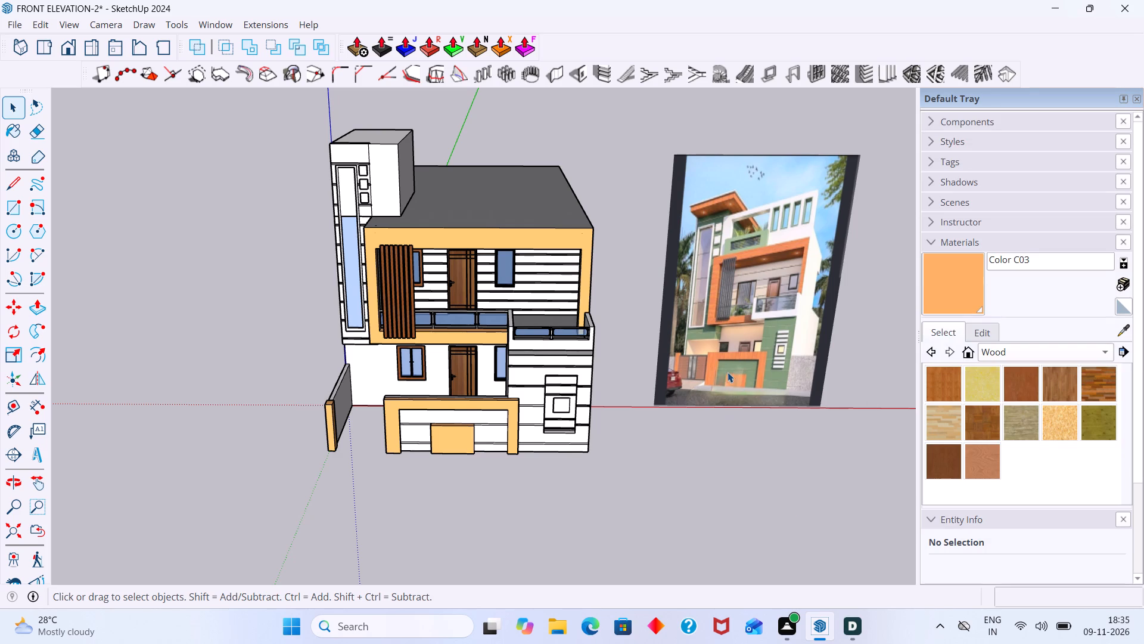
{"action": "middle_click_drag", "start_coordinate": [366, 363], "coordinate": [436, 283]}
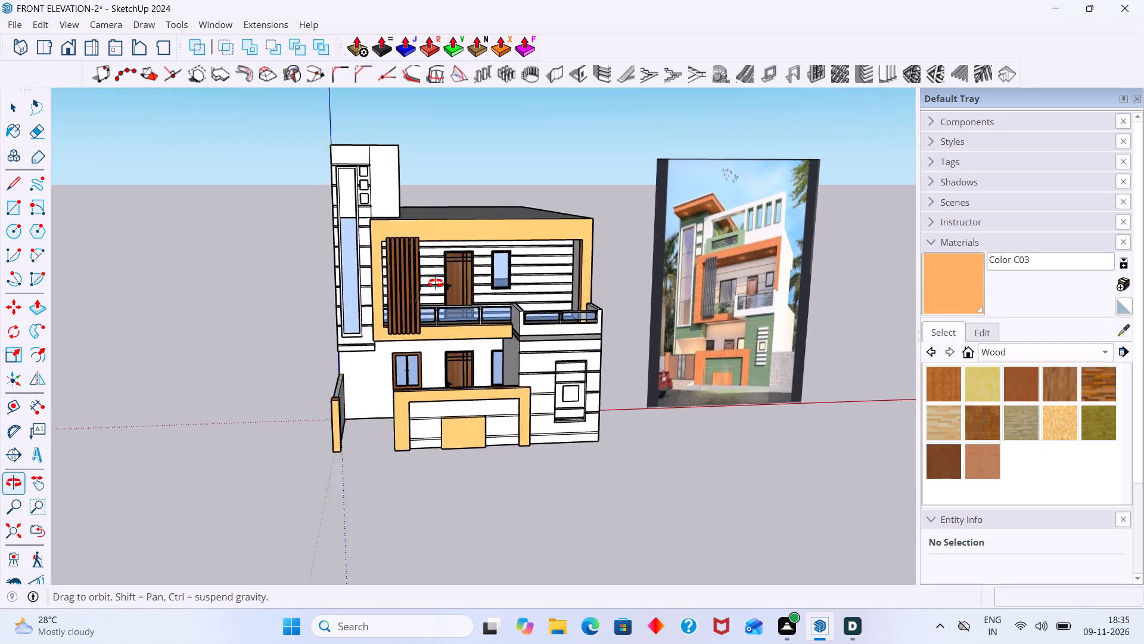
{"action": "middle_click_drag", "start_coordinate": [436, 283], "coordinate": [455, 270]}
{"action": "middle_click_drag", "start_coordinate": [345, 373], "coordinate": [346, 286]}
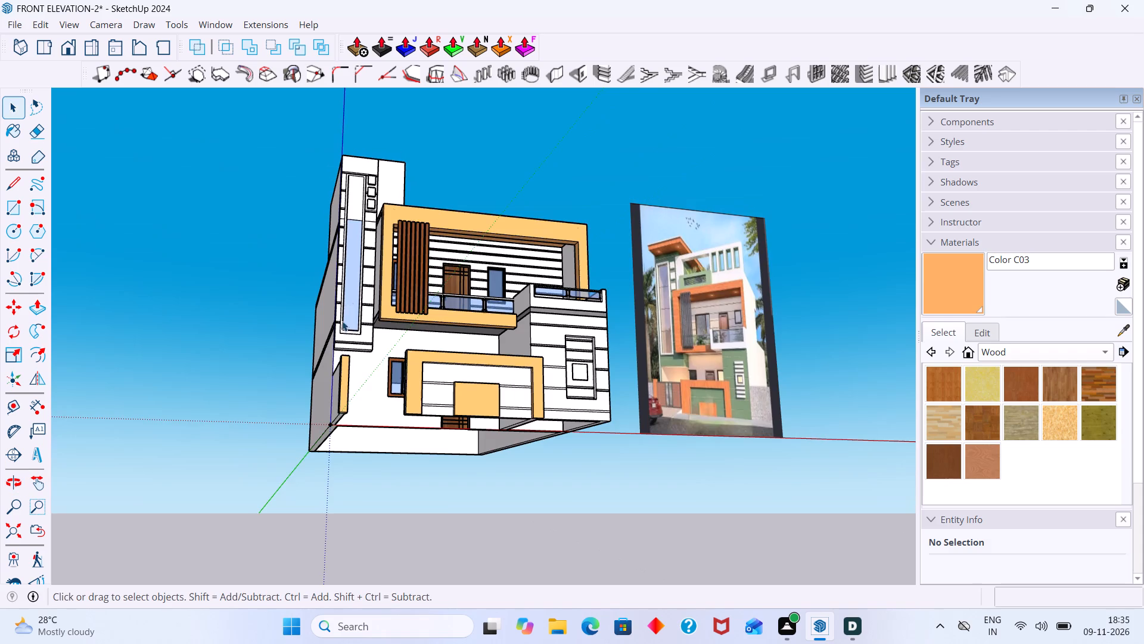
{"action": "scroll", "coordinate": [342, 322], "scroll_direction": "up", "scroll_amount": 8}
{"action": "scroll", "coordinate": [376, 346], "scroll_direction": "down", "scroll_amount": 9}
{"action": "middle_click_drag", "start_coordinate": [421, 360], "coordinate": [420, 405]}
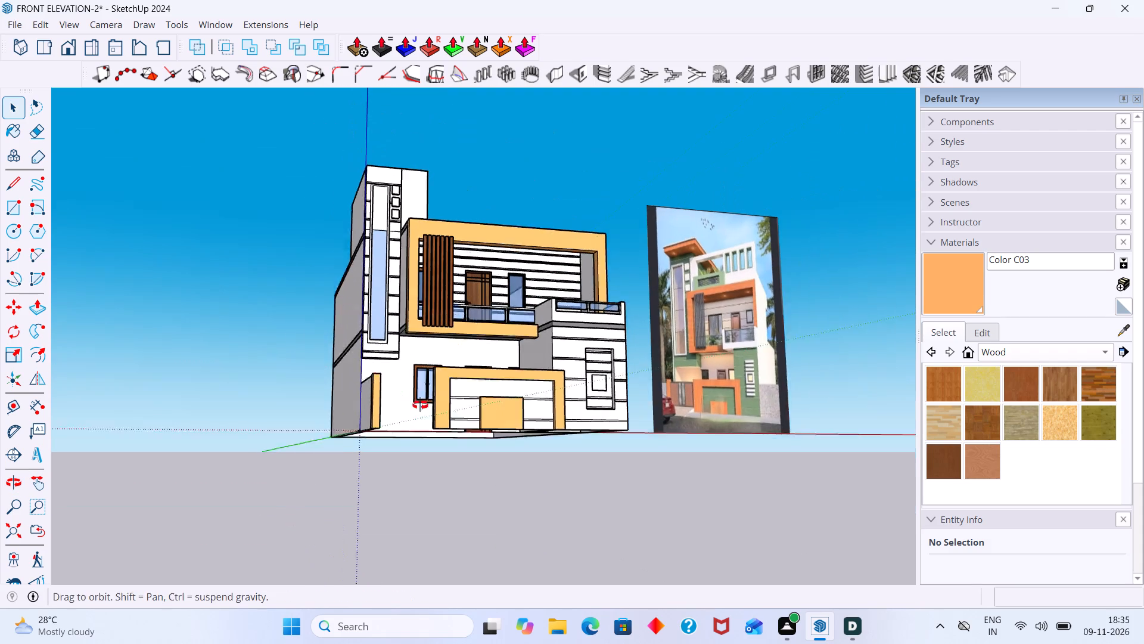
{"action": "middle_click_drag", "start_coordinate": [420, 405], "coordinate": [396, 500]}
{"action": "scroll", "coordinate": [377, 402], "scroll_direction": "up", "scroll_amount": 7}
{"action": "left_click", "coordinate": [401, 315]}
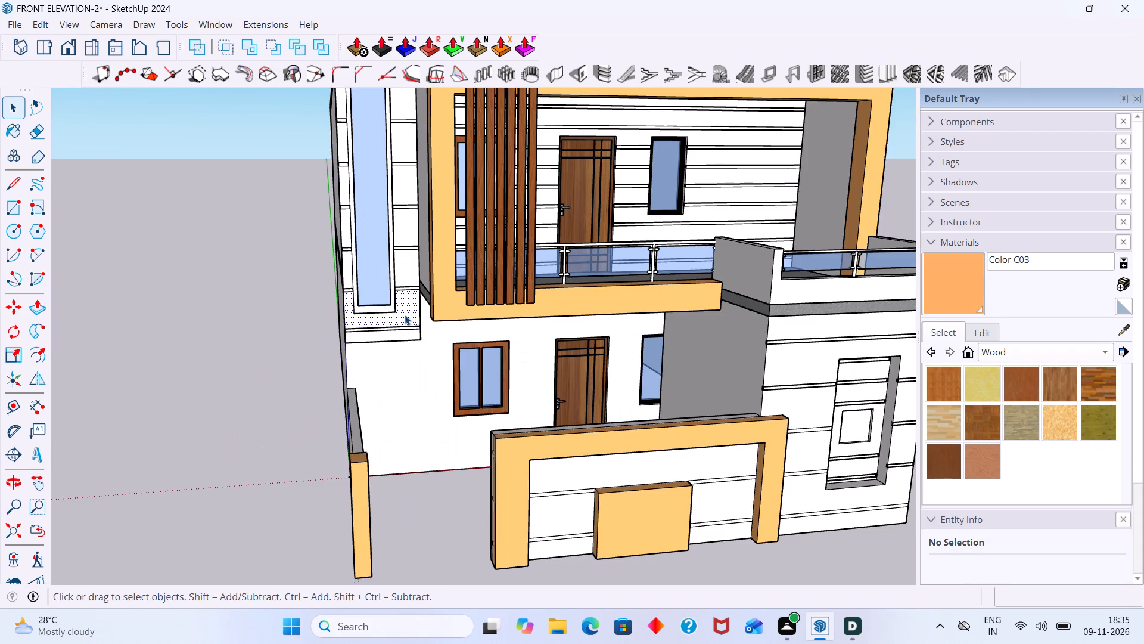
{"action": "middle_click_drag", "start_coordinate": [660, 369], "coordinate": [644, 386]}
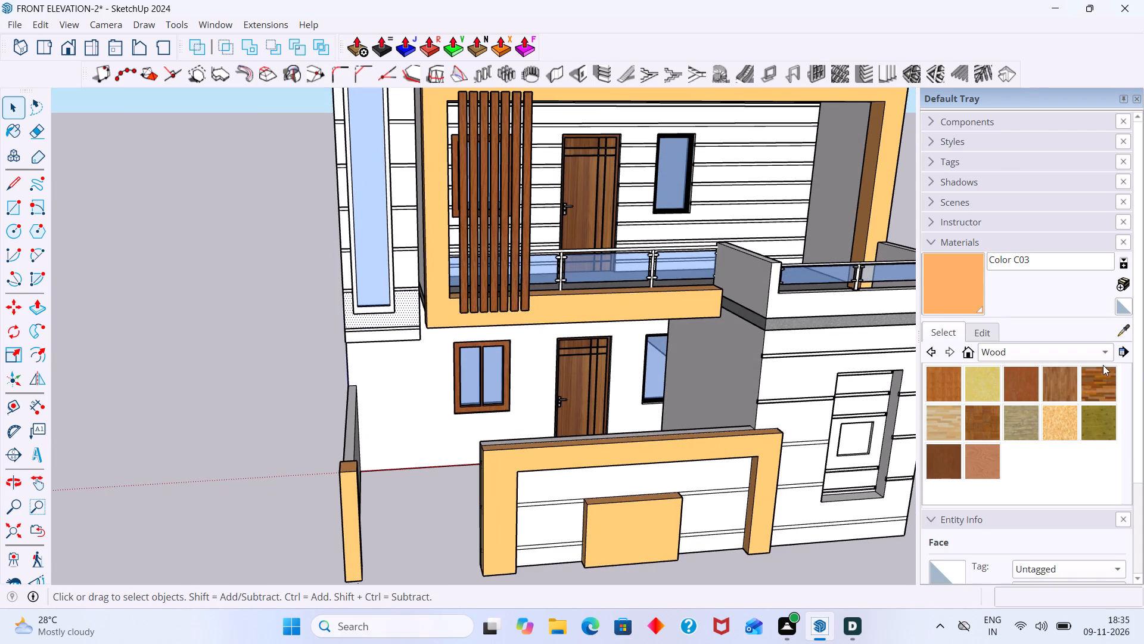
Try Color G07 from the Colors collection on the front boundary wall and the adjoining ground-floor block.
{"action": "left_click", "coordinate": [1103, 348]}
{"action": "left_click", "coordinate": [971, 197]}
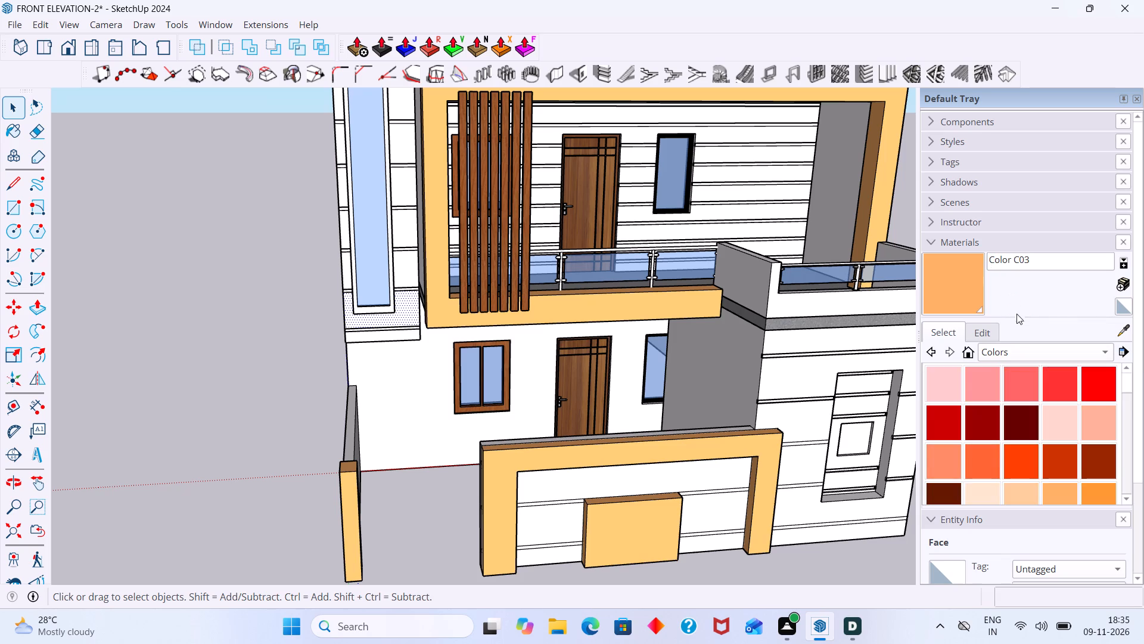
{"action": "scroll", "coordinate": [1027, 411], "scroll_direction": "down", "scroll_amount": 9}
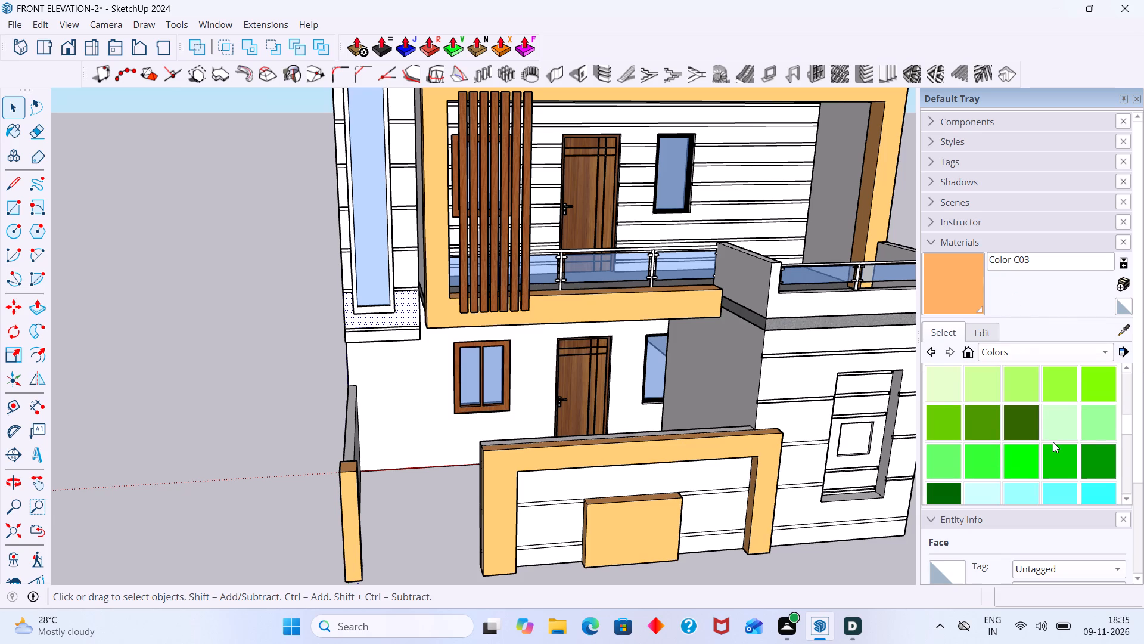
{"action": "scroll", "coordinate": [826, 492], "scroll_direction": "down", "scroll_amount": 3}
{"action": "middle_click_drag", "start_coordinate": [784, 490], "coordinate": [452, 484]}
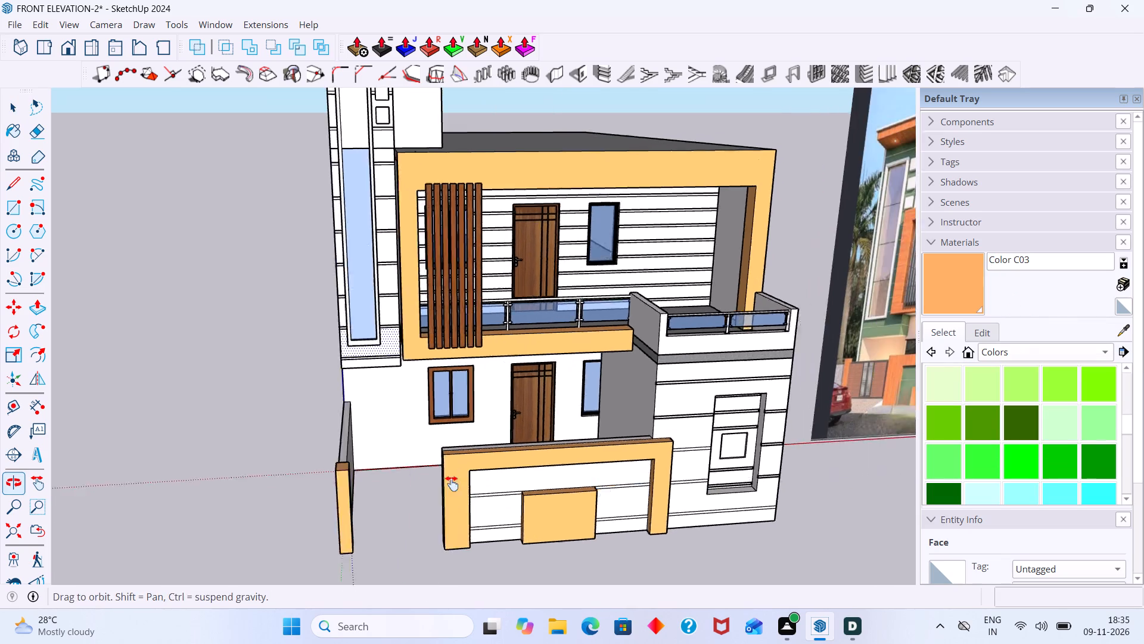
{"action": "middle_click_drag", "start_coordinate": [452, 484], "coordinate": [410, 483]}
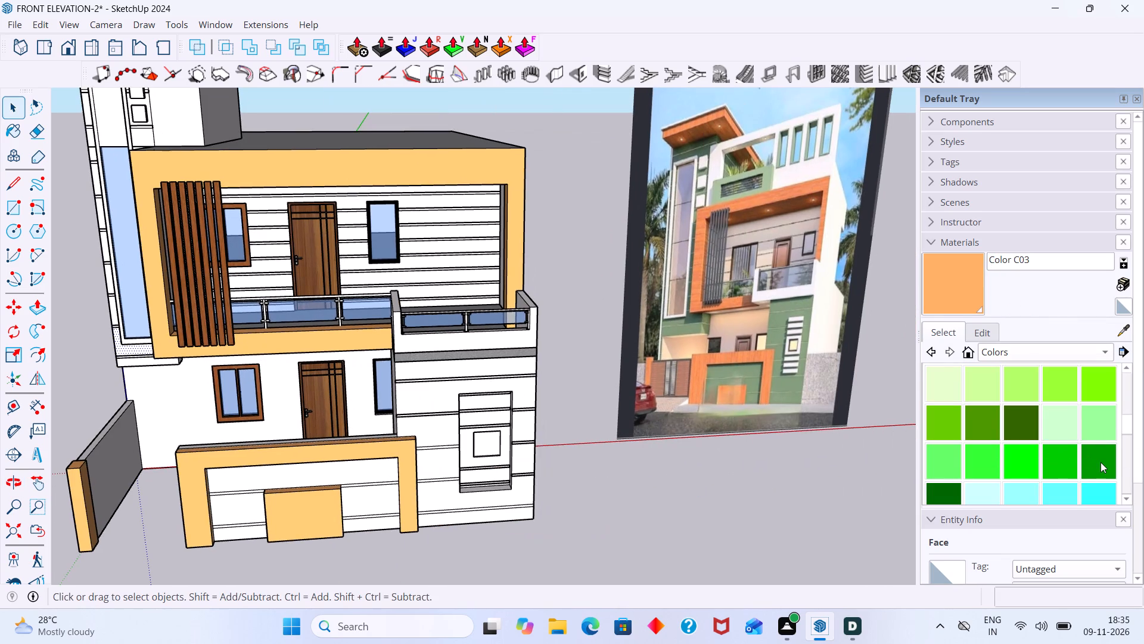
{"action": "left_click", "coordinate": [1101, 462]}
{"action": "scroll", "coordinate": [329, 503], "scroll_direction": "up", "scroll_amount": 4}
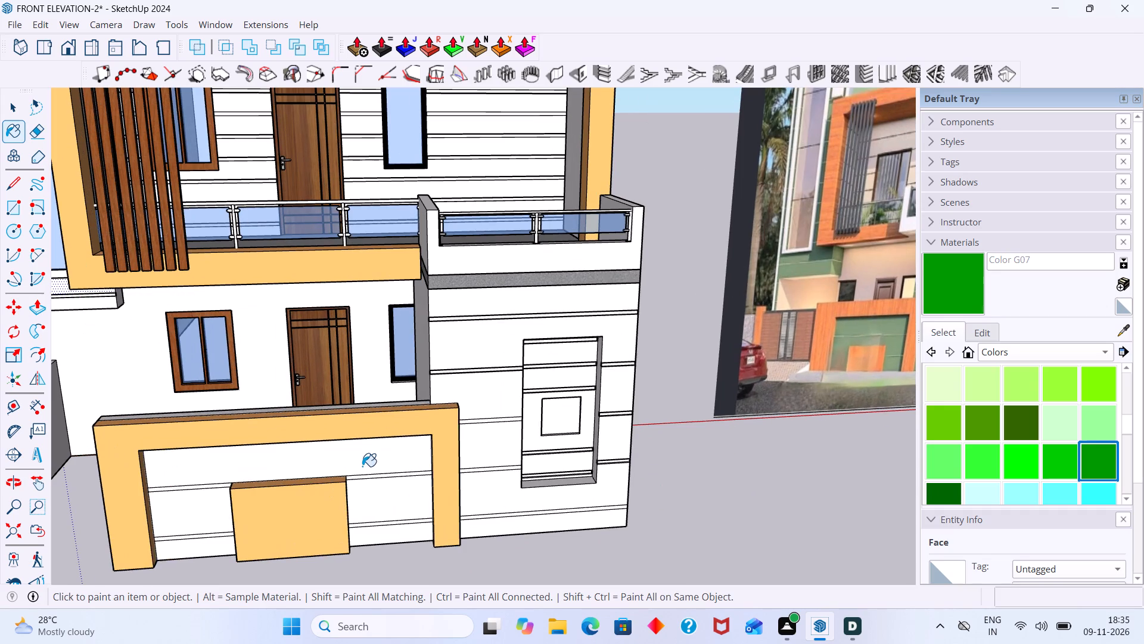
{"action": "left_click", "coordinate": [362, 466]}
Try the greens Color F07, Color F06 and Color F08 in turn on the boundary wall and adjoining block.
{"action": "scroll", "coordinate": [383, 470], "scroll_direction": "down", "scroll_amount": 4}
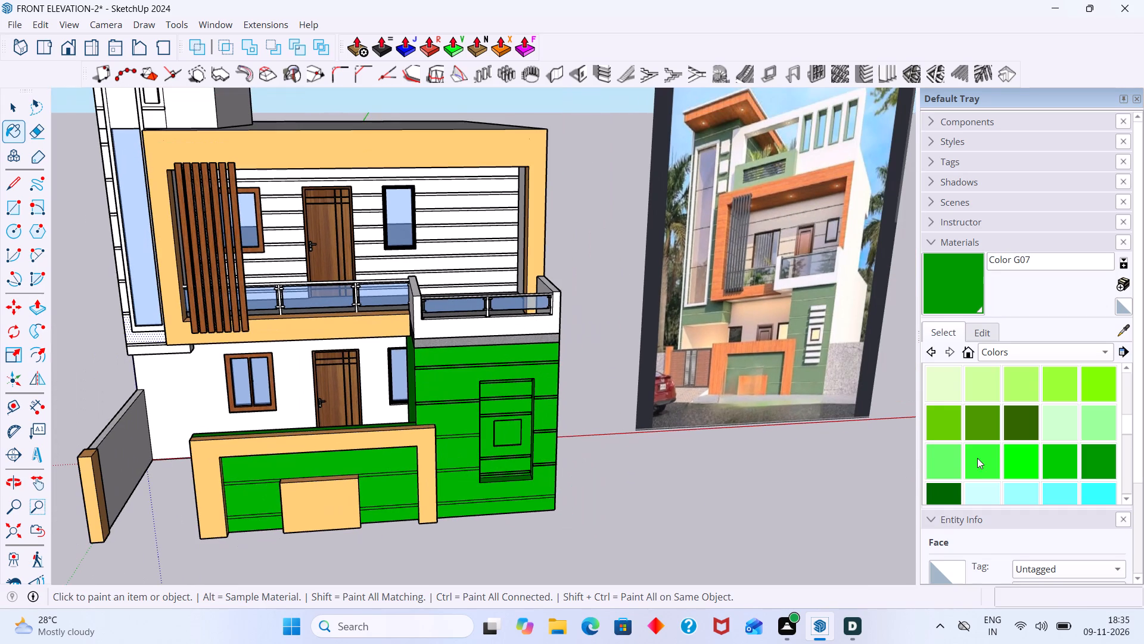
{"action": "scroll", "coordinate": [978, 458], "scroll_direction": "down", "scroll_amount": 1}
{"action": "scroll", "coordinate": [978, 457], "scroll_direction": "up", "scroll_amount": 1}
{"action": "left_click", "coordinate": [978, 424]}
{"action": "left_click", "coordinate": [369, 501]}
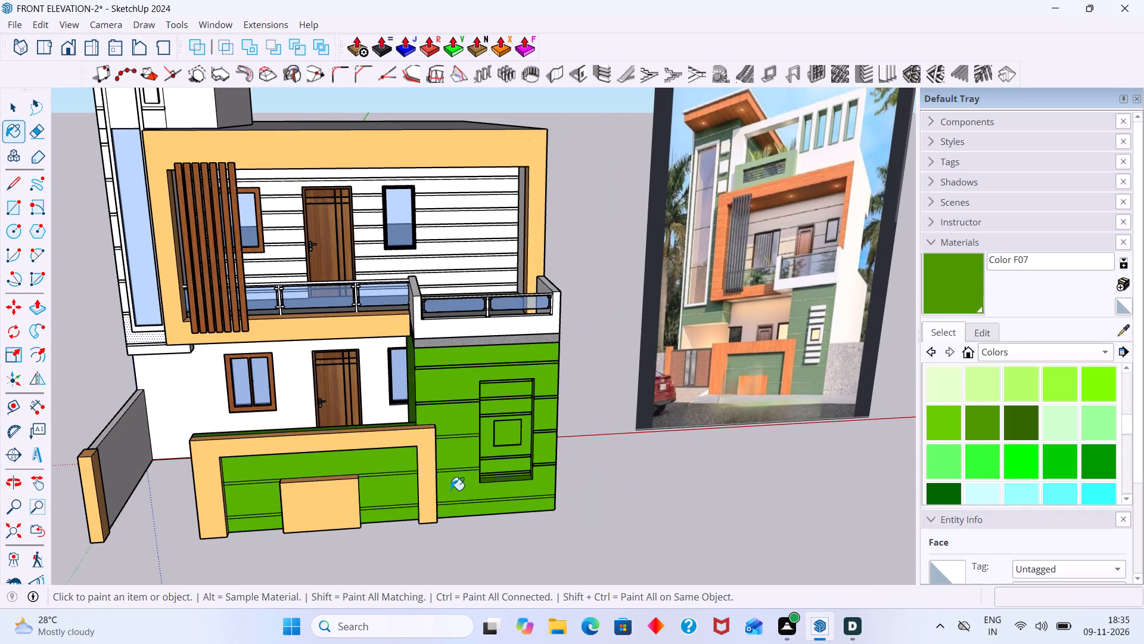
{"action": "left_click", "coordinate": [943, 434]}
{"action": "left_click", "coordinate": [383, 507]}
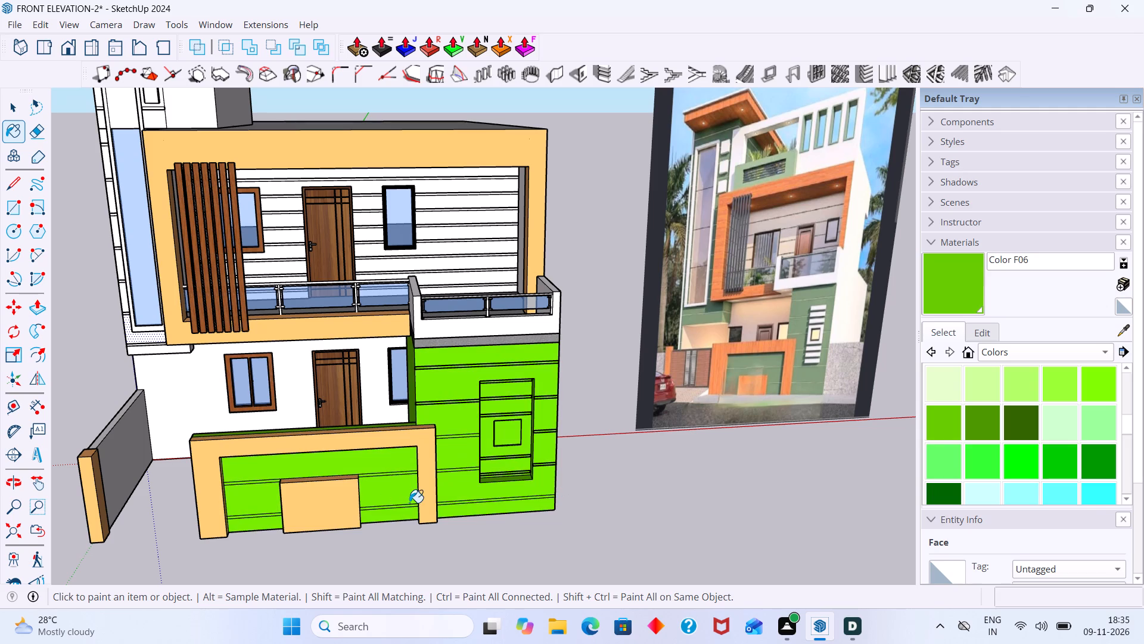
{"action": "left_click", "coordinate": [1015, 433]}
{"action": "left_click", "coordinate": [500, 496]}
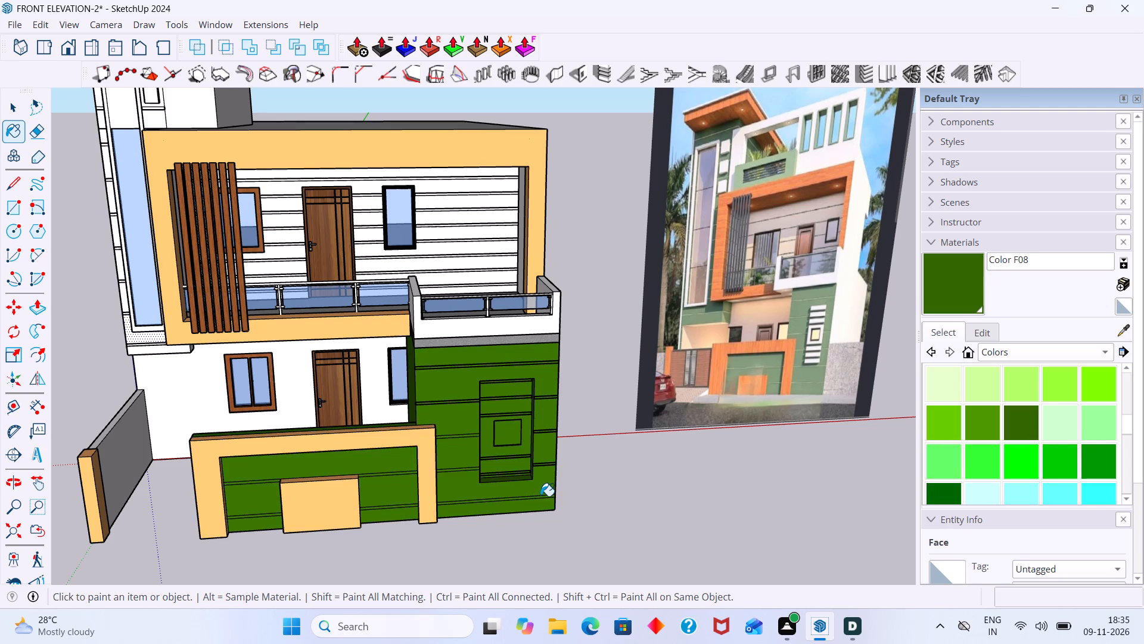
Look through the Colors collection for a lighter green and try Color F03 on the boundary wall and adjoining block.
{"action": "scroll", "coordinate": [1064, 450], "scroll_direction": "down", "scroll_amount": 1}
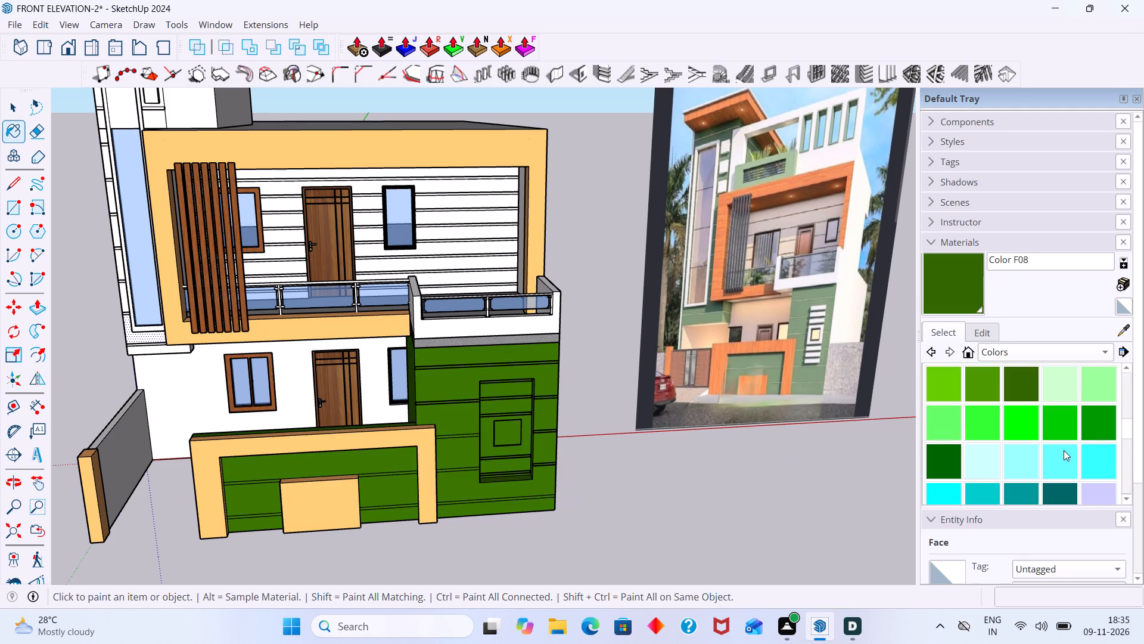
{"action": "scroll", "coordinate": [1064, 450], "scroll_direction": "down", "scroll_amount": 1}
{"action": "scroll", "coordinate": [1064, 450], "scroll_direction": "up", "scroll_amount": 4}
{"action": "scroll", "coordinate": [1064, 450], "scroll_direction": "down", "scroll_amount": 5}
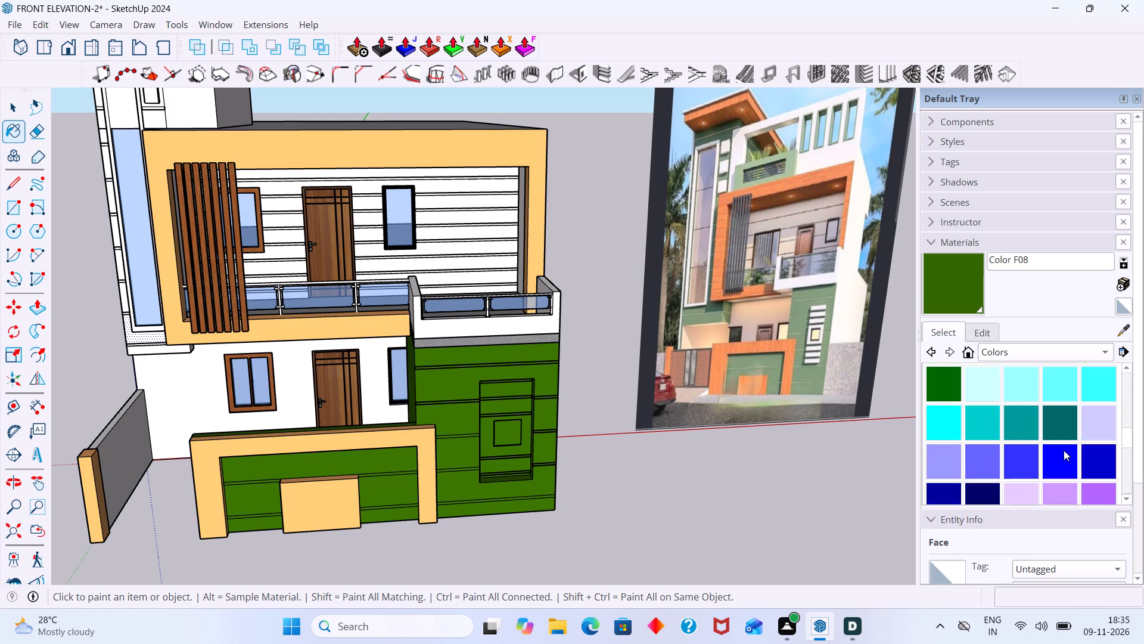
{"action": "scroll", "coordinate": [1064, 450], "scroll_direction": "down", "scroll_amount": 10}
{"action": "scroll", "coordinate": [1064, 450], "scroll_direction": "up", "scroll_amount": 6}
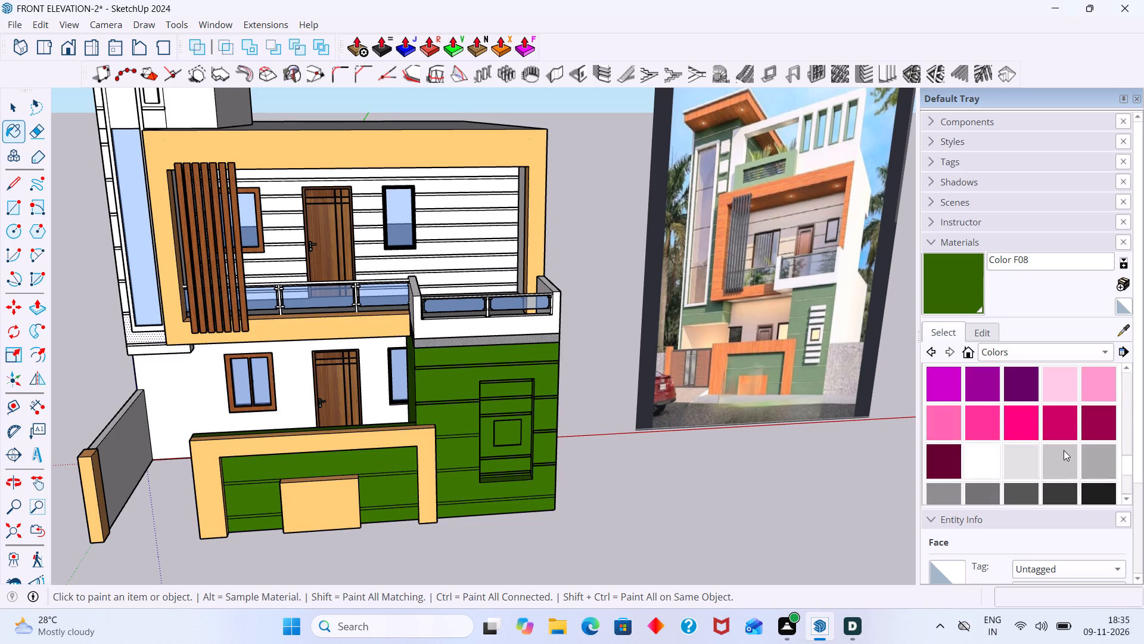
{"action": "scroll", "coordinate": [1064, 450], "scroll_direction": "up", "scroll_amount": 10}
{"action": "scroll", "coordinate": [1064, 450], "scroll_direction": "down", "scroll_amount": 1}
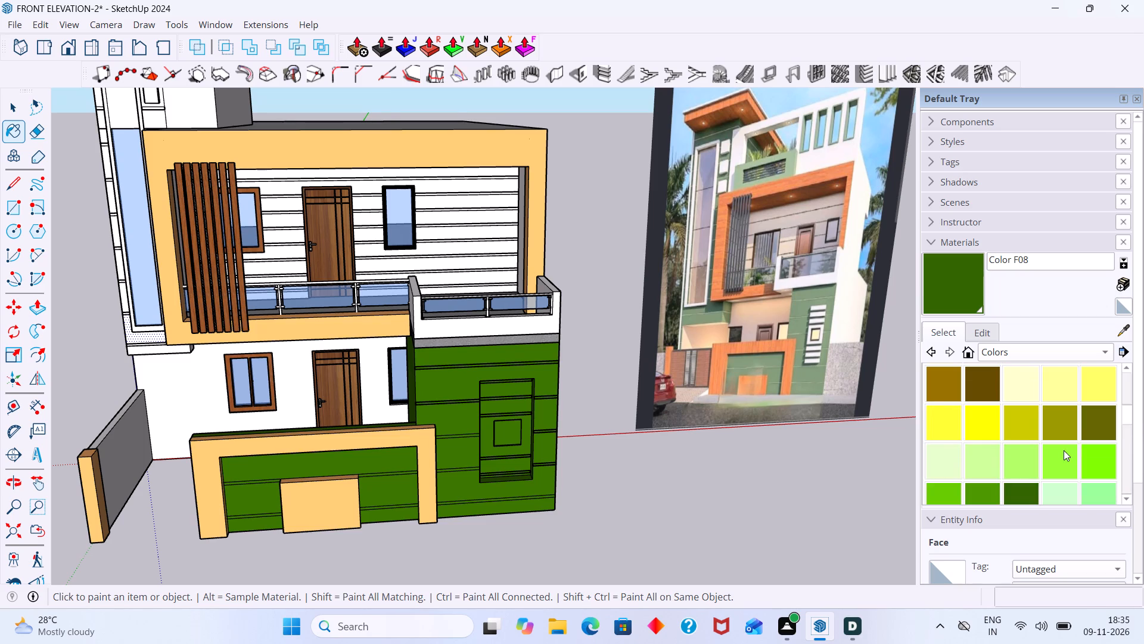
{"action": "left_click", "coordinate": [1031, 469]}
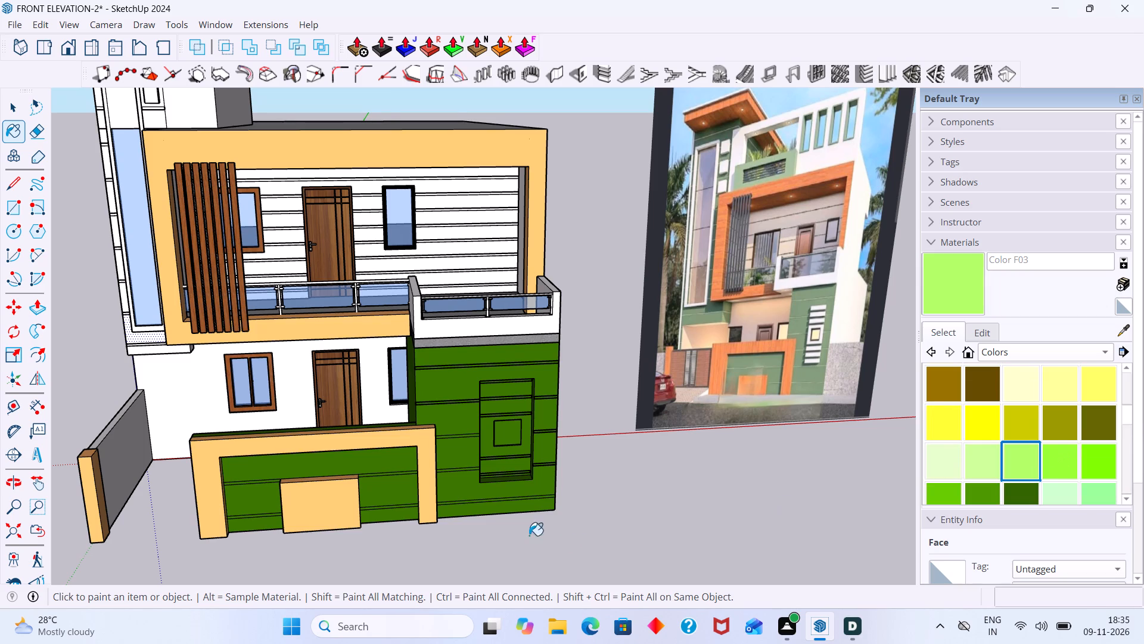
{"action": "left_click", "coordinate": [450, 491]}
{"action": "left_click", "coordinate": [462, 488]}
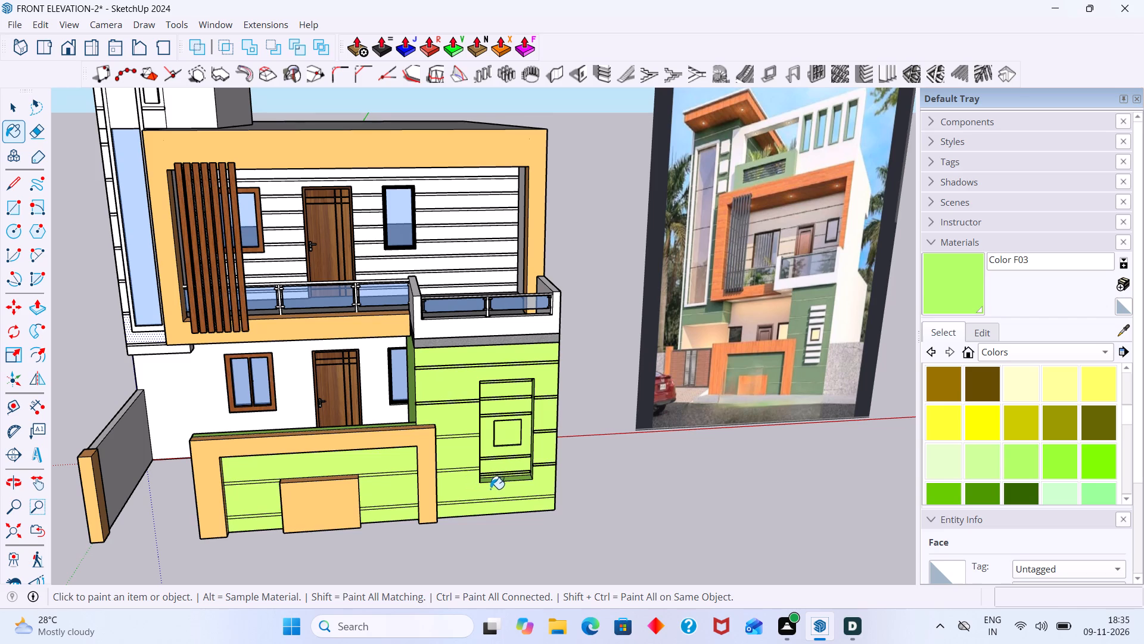
Paint the boundary wall and adjoining ground-floor block with Color G02.
{"action": "scroll", "coordinate": [1003, 495], "scroll_direction": "down", "scroll_amount": 1}
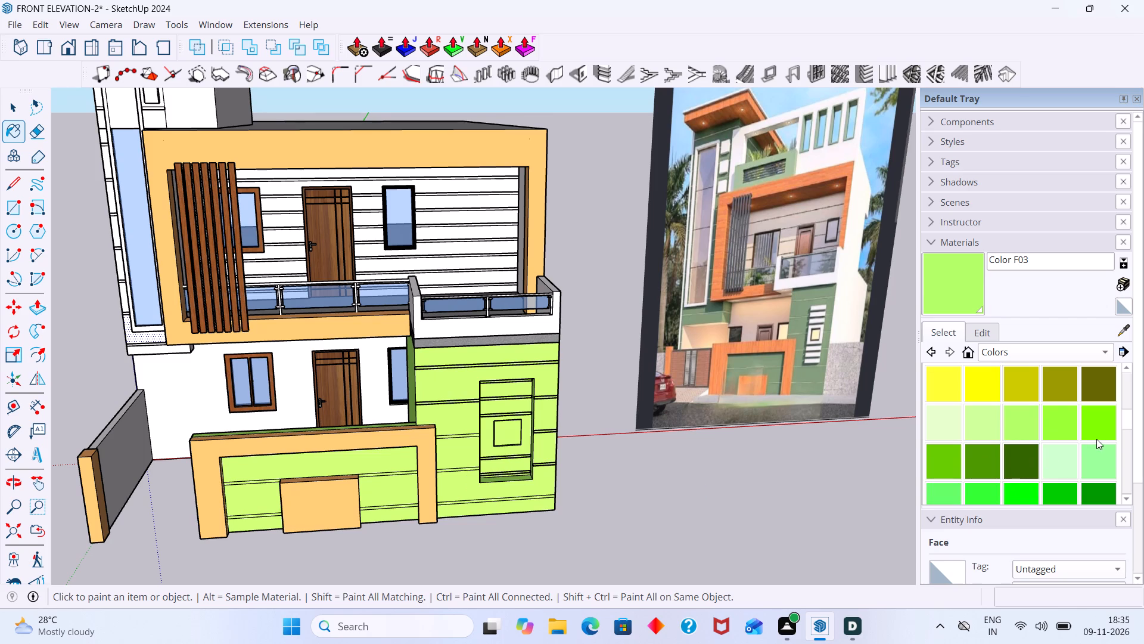
{"action": "left_click", "coordinate": [1098, 451]}
{"action": "left_click", "coordinate": [446, 480]}
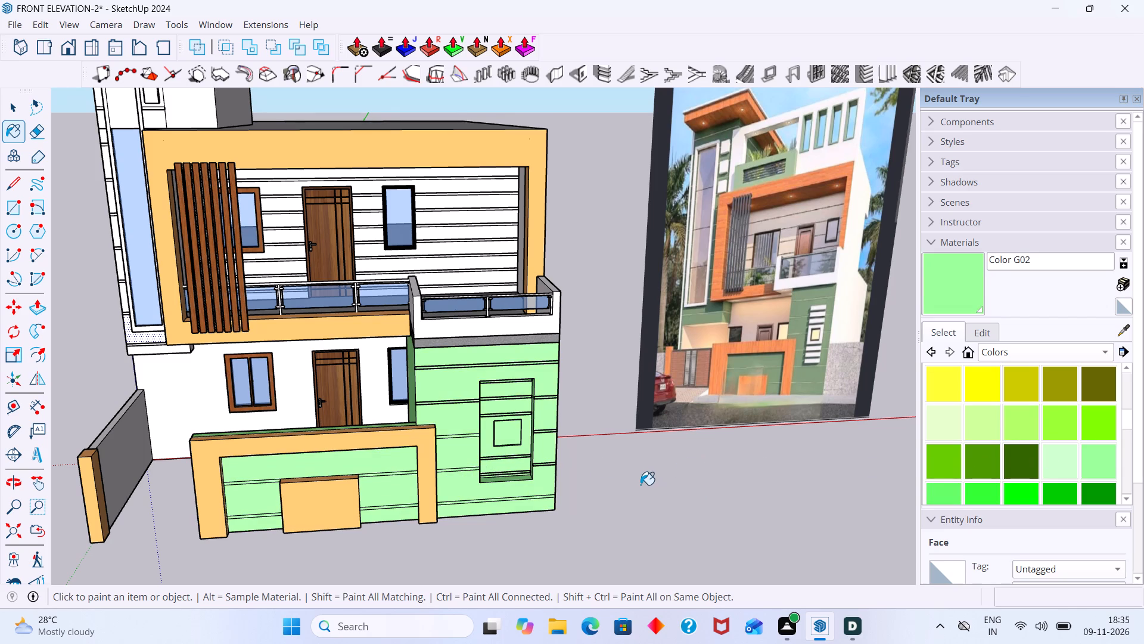
Paint the tower's band below the tall window, the lowest panel on the window's outer side and the tower's outer side face with Color G02.
{"action": "scroll", "coordinate": [85, 317], "scroll_direction": "up", "scroll_amount": 4}
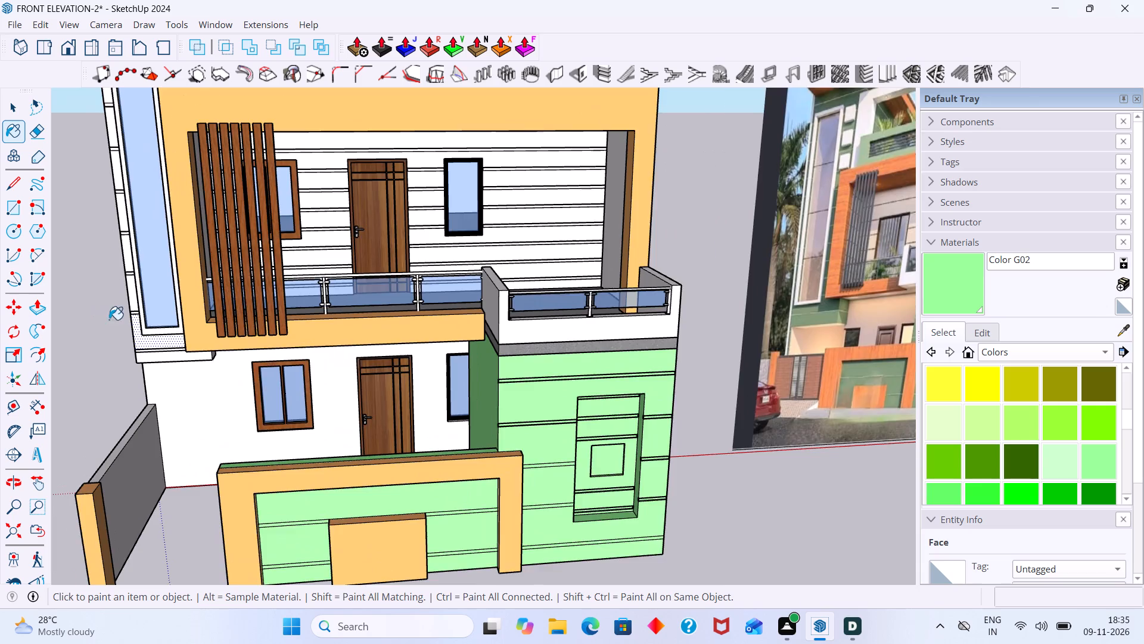
{"action": "scroll", "coordinate": [109, 320], "scroll_direction": "up", "scroll_amount": 5}
{"action": "left_click", "coordinate": [151, 345]}
{"action": "scroll", "coordinate": [223, 375], "scroll_direction": "down", "scroll_amount": 3}
{"action": "middle_click_drag", "start_coordinate": [250, 405], "coordinate": [324, 405]}
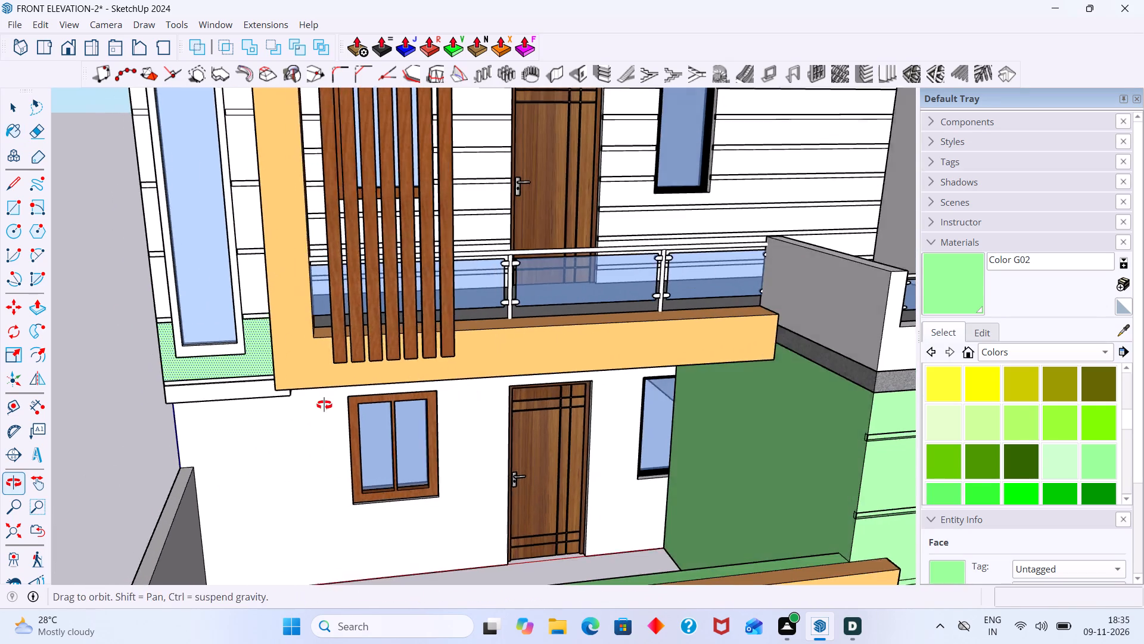
{"action": "middle_click_drag", "start_coordinate": [324, 405], "coordinate": [444, 401]}
{"action": "scroll", "coordinate": [200, 404], "scroll_direction": "up", "scroll_amount": 3}
{"action": "left_click", "coordinate": [153, 340]}
{"action": "scroll", "coordinate": [146, 361], "scroll_direction": "up", "scroll_amount": 6}
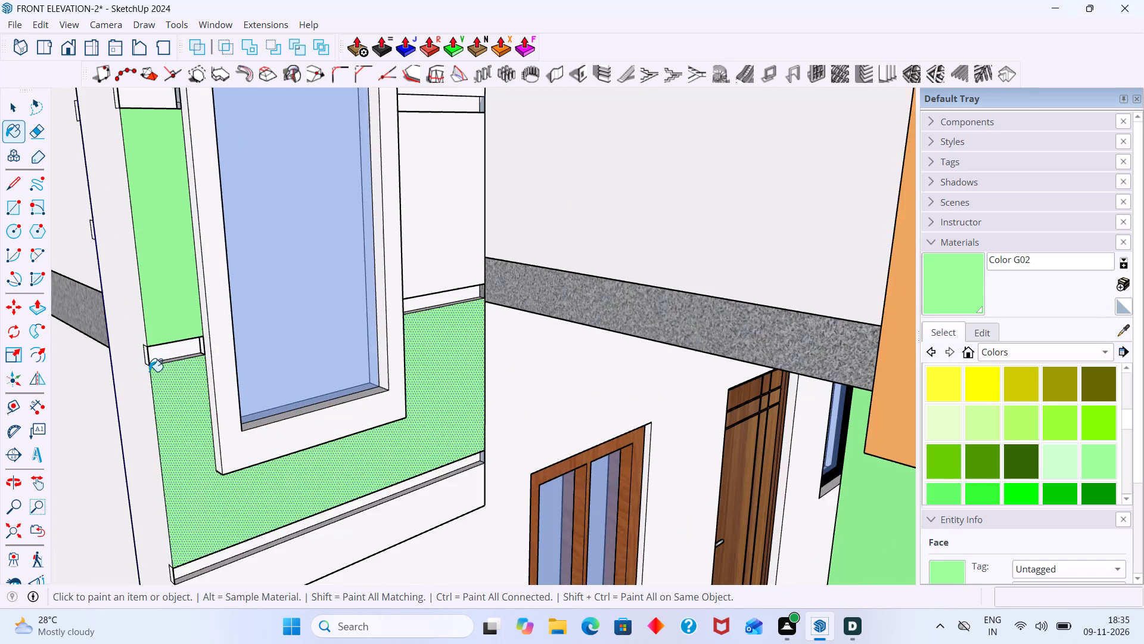
{"action": "scroll", "coordinate": [149, 371], "scroll_direction": "up", "scroll_amount": 3}
{"action": "left_click", "coordinate": [139, 375]}
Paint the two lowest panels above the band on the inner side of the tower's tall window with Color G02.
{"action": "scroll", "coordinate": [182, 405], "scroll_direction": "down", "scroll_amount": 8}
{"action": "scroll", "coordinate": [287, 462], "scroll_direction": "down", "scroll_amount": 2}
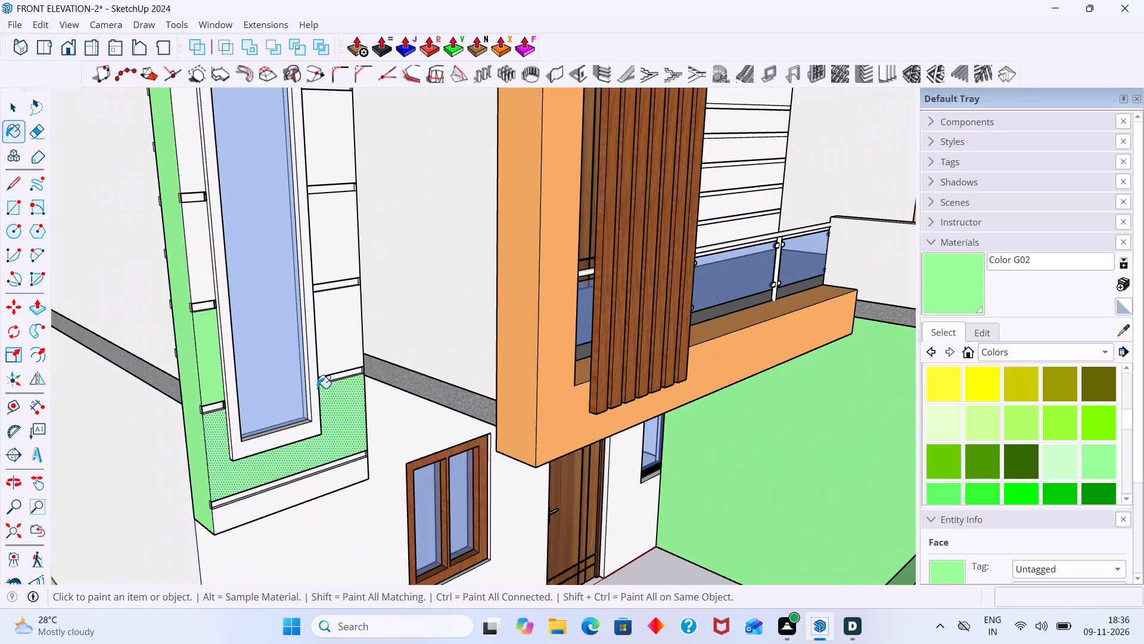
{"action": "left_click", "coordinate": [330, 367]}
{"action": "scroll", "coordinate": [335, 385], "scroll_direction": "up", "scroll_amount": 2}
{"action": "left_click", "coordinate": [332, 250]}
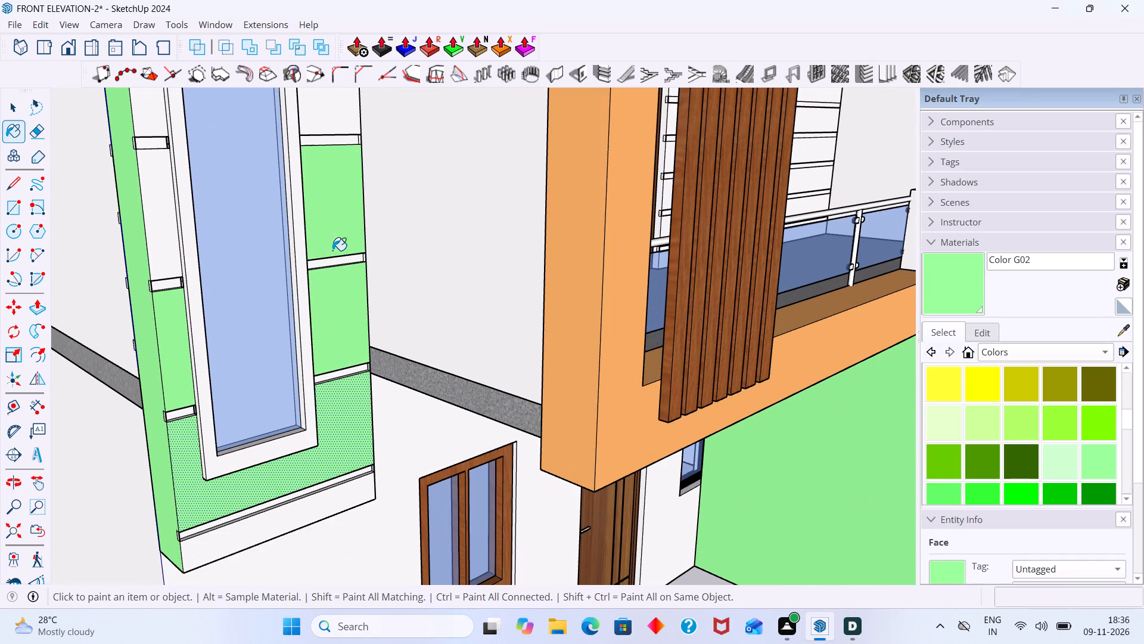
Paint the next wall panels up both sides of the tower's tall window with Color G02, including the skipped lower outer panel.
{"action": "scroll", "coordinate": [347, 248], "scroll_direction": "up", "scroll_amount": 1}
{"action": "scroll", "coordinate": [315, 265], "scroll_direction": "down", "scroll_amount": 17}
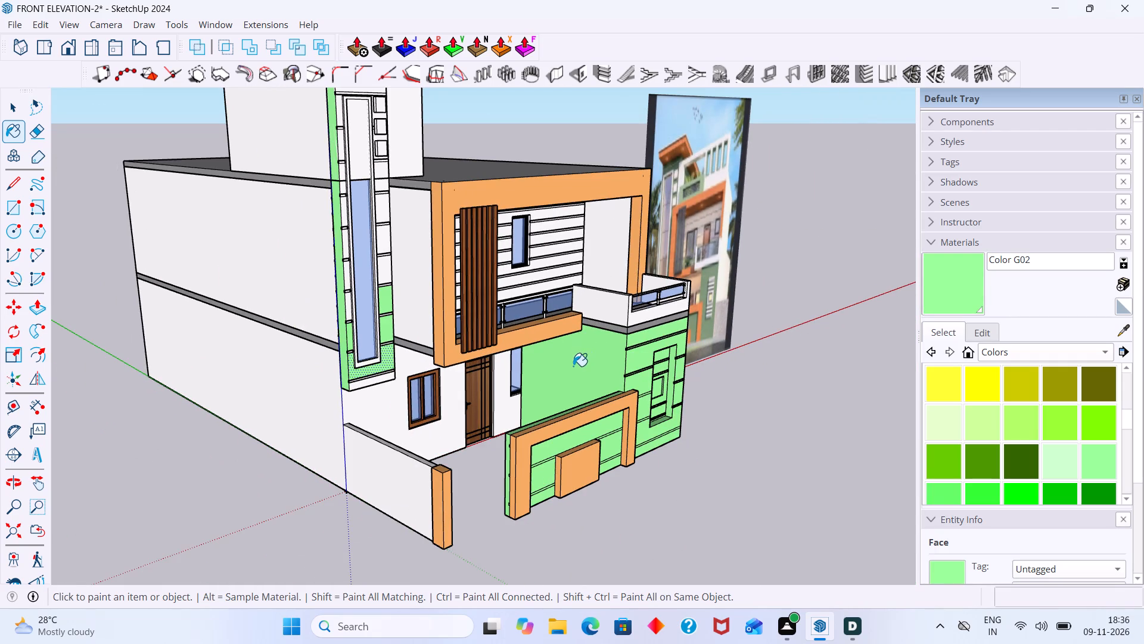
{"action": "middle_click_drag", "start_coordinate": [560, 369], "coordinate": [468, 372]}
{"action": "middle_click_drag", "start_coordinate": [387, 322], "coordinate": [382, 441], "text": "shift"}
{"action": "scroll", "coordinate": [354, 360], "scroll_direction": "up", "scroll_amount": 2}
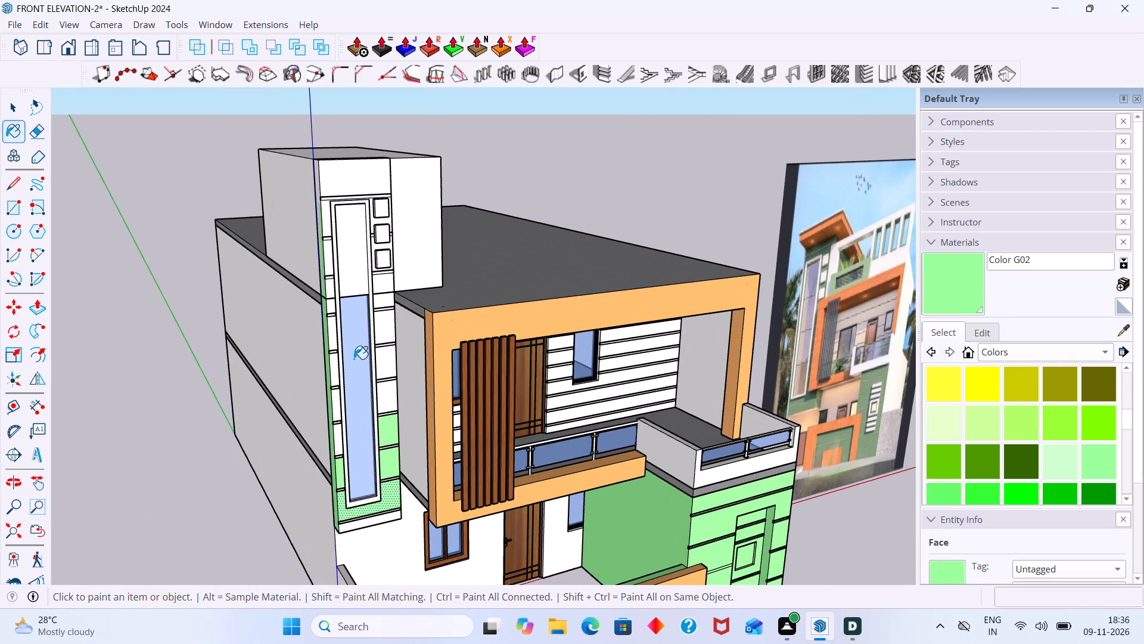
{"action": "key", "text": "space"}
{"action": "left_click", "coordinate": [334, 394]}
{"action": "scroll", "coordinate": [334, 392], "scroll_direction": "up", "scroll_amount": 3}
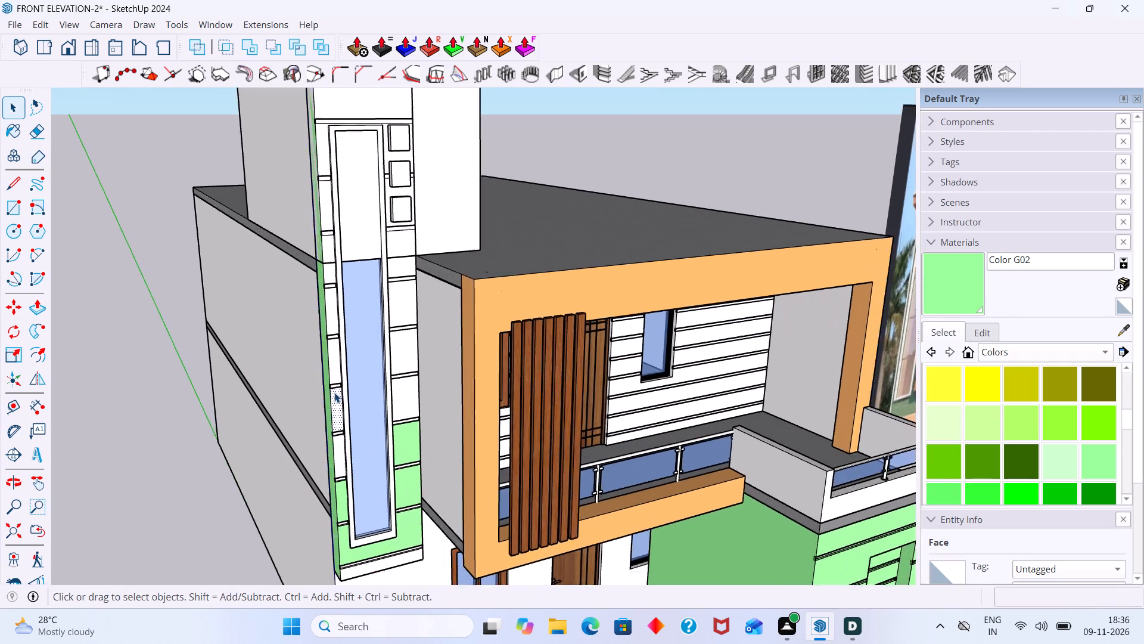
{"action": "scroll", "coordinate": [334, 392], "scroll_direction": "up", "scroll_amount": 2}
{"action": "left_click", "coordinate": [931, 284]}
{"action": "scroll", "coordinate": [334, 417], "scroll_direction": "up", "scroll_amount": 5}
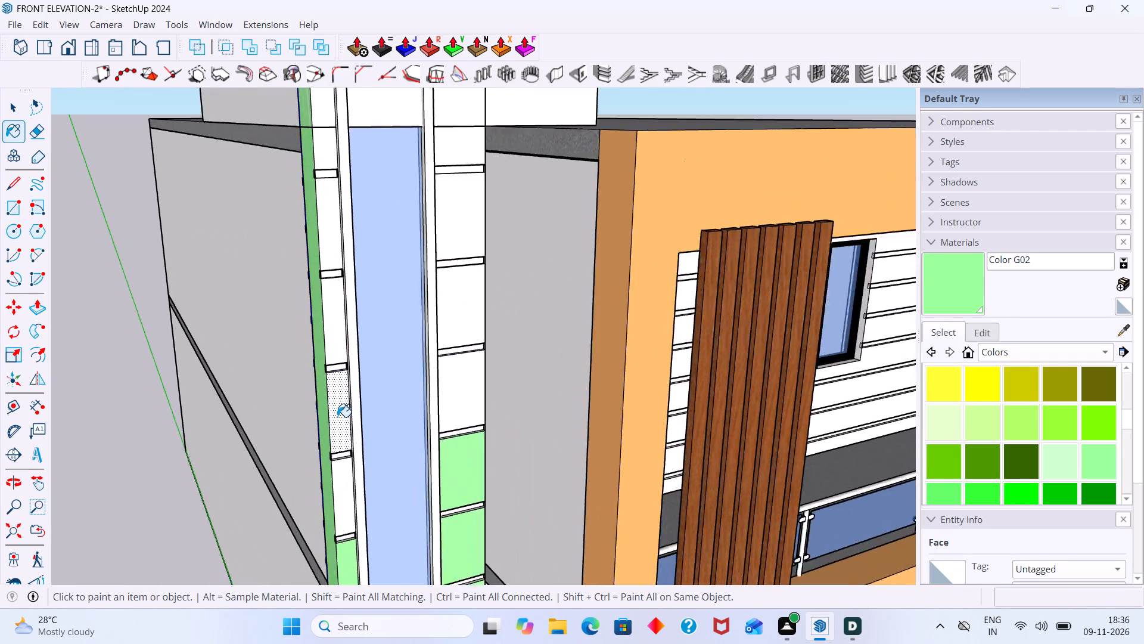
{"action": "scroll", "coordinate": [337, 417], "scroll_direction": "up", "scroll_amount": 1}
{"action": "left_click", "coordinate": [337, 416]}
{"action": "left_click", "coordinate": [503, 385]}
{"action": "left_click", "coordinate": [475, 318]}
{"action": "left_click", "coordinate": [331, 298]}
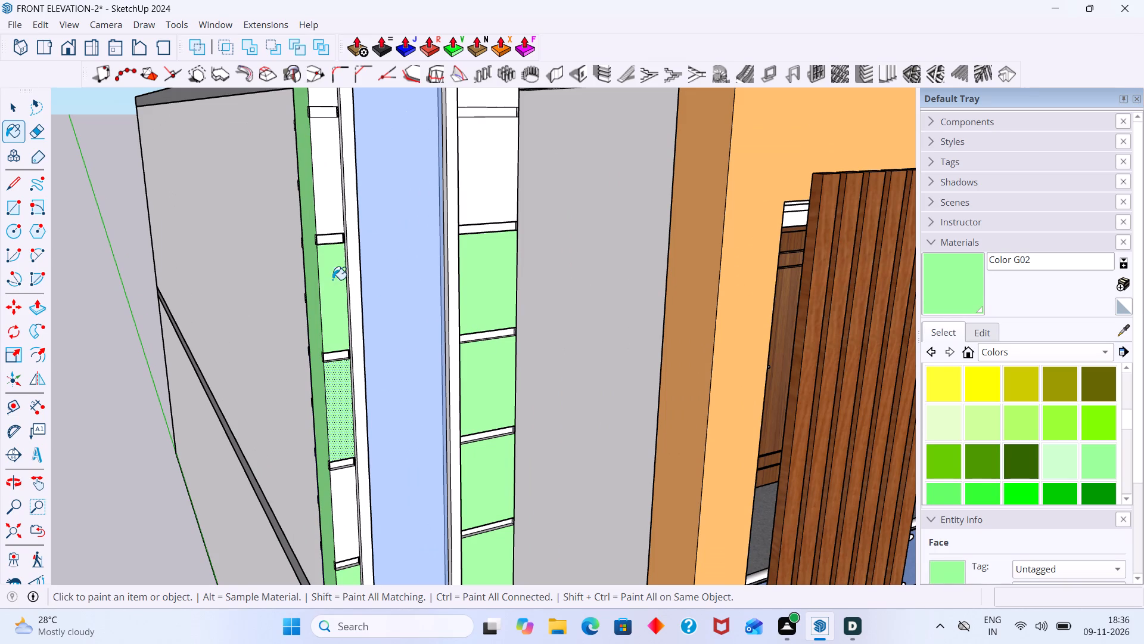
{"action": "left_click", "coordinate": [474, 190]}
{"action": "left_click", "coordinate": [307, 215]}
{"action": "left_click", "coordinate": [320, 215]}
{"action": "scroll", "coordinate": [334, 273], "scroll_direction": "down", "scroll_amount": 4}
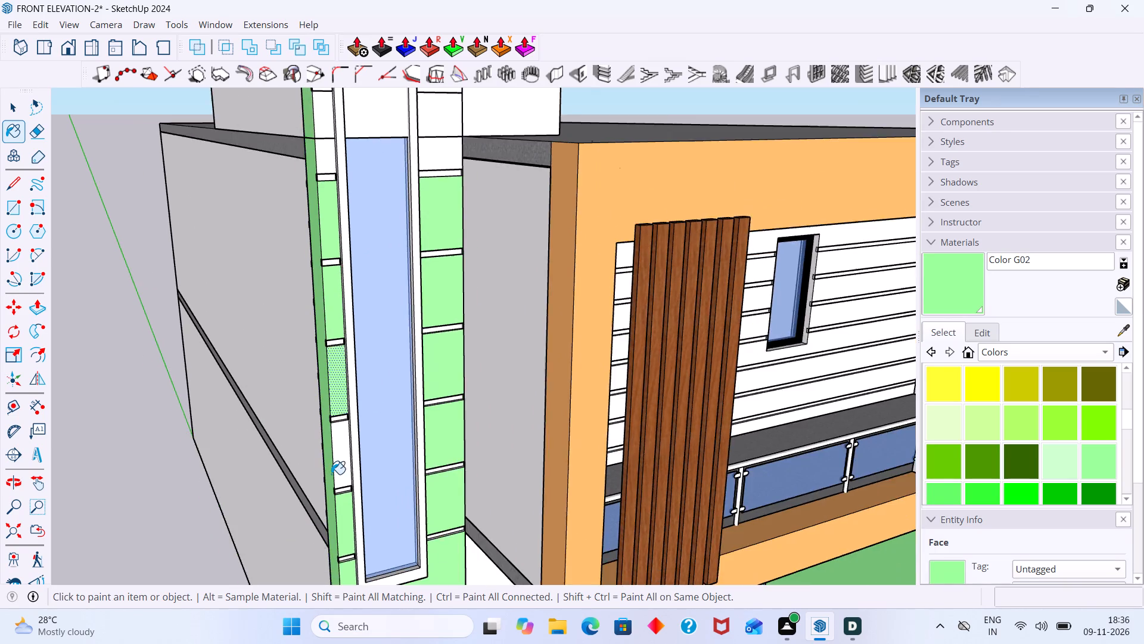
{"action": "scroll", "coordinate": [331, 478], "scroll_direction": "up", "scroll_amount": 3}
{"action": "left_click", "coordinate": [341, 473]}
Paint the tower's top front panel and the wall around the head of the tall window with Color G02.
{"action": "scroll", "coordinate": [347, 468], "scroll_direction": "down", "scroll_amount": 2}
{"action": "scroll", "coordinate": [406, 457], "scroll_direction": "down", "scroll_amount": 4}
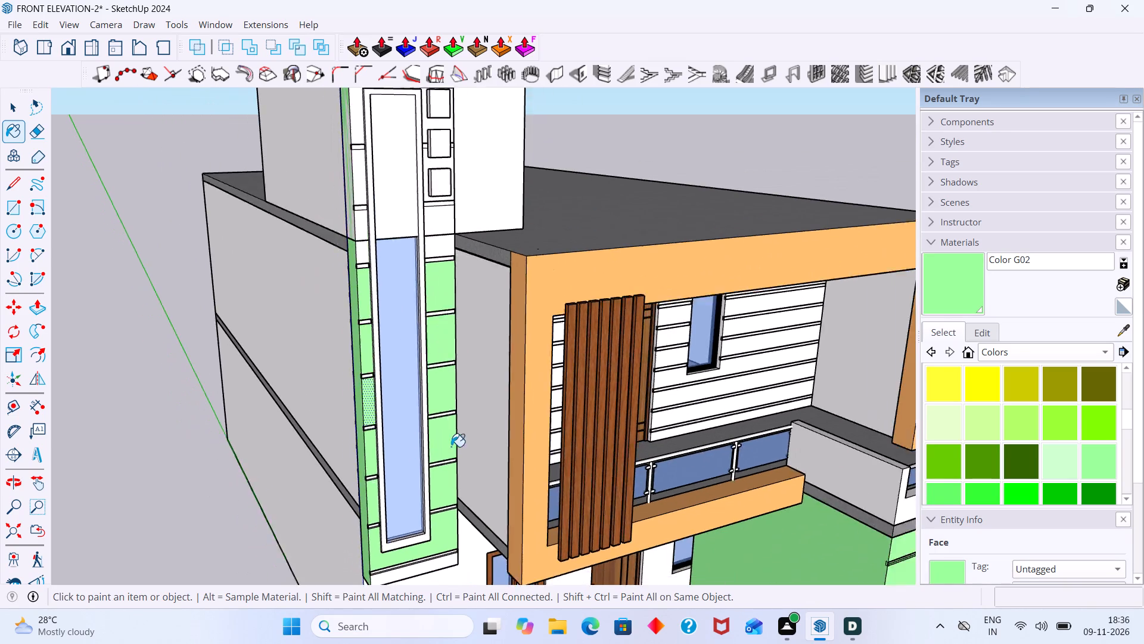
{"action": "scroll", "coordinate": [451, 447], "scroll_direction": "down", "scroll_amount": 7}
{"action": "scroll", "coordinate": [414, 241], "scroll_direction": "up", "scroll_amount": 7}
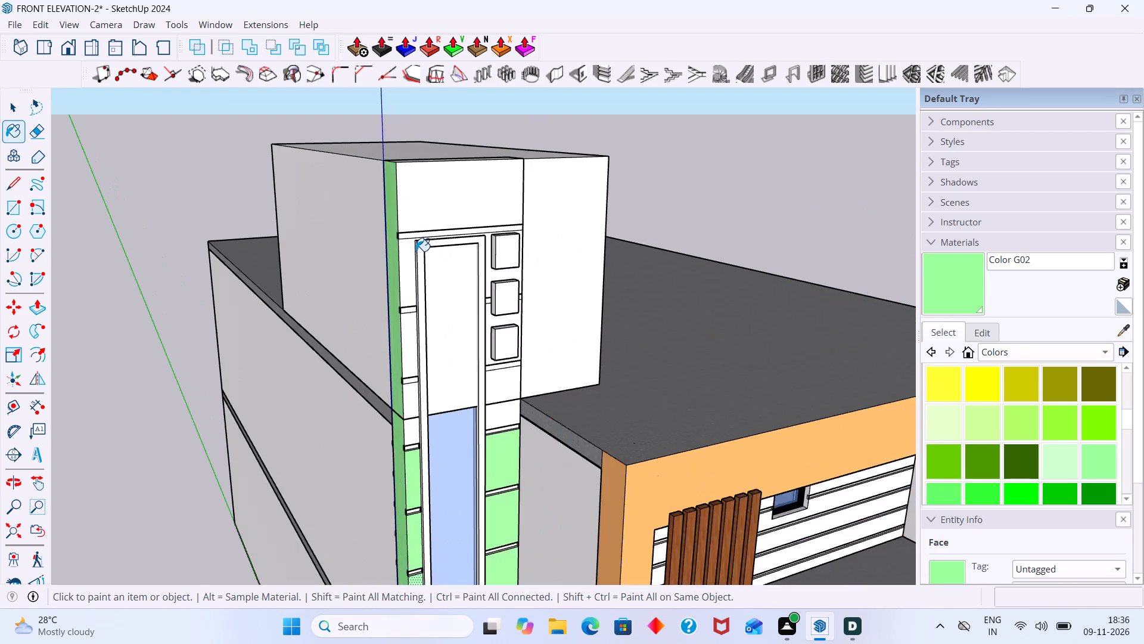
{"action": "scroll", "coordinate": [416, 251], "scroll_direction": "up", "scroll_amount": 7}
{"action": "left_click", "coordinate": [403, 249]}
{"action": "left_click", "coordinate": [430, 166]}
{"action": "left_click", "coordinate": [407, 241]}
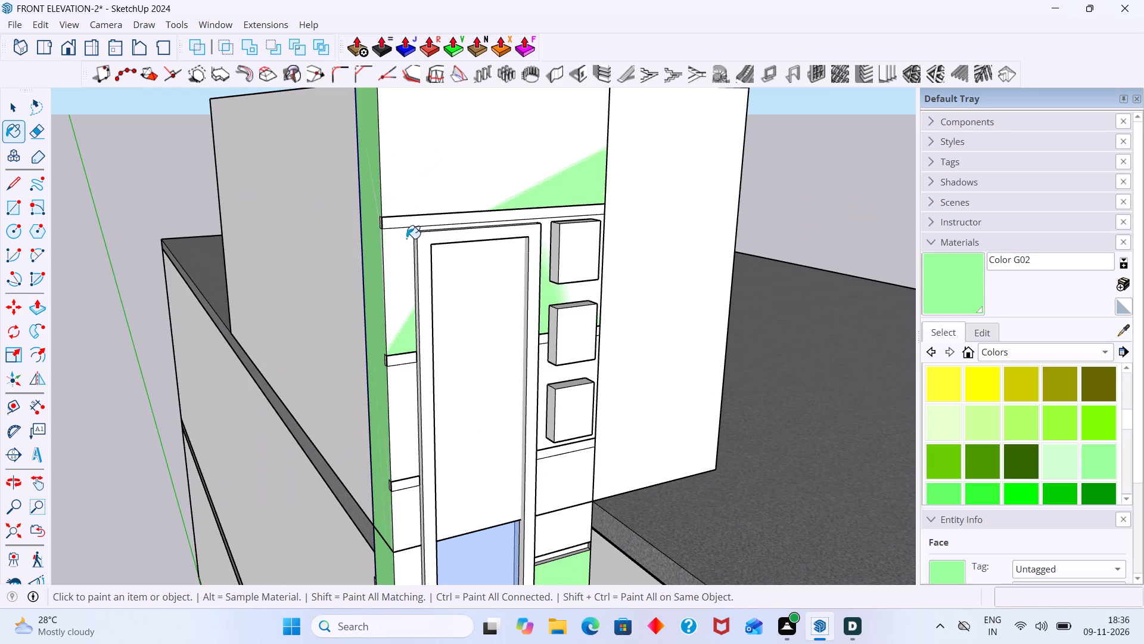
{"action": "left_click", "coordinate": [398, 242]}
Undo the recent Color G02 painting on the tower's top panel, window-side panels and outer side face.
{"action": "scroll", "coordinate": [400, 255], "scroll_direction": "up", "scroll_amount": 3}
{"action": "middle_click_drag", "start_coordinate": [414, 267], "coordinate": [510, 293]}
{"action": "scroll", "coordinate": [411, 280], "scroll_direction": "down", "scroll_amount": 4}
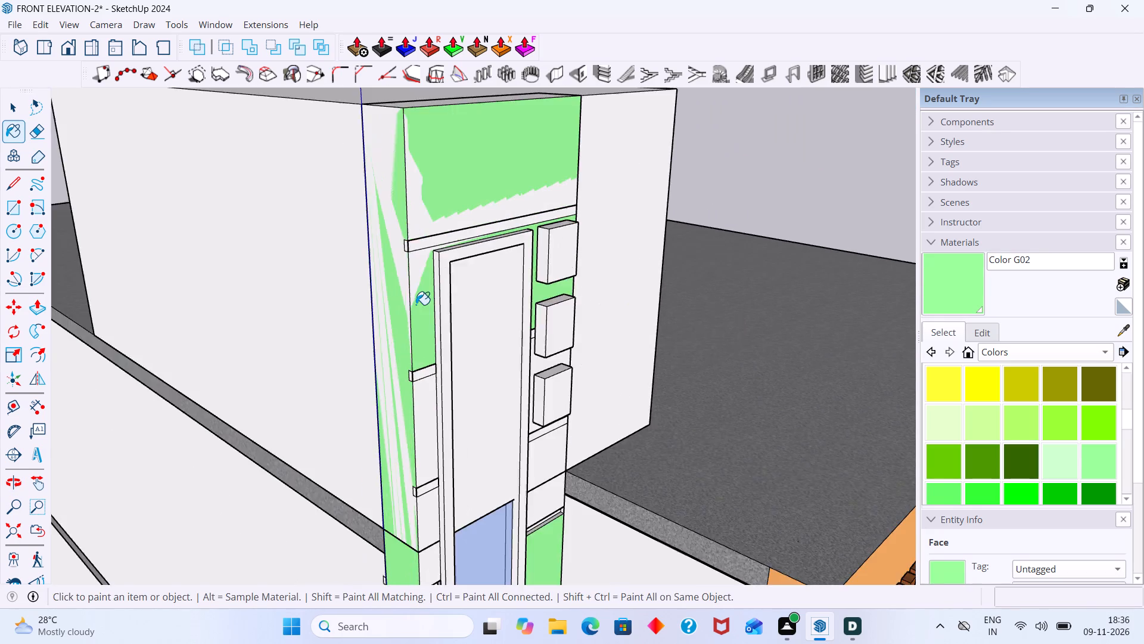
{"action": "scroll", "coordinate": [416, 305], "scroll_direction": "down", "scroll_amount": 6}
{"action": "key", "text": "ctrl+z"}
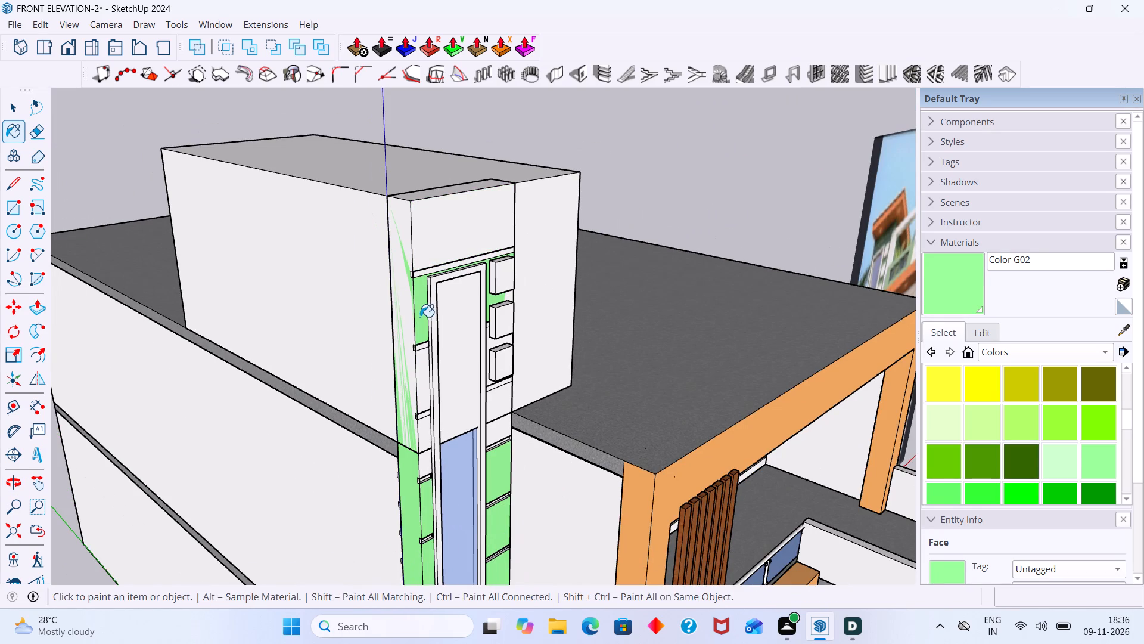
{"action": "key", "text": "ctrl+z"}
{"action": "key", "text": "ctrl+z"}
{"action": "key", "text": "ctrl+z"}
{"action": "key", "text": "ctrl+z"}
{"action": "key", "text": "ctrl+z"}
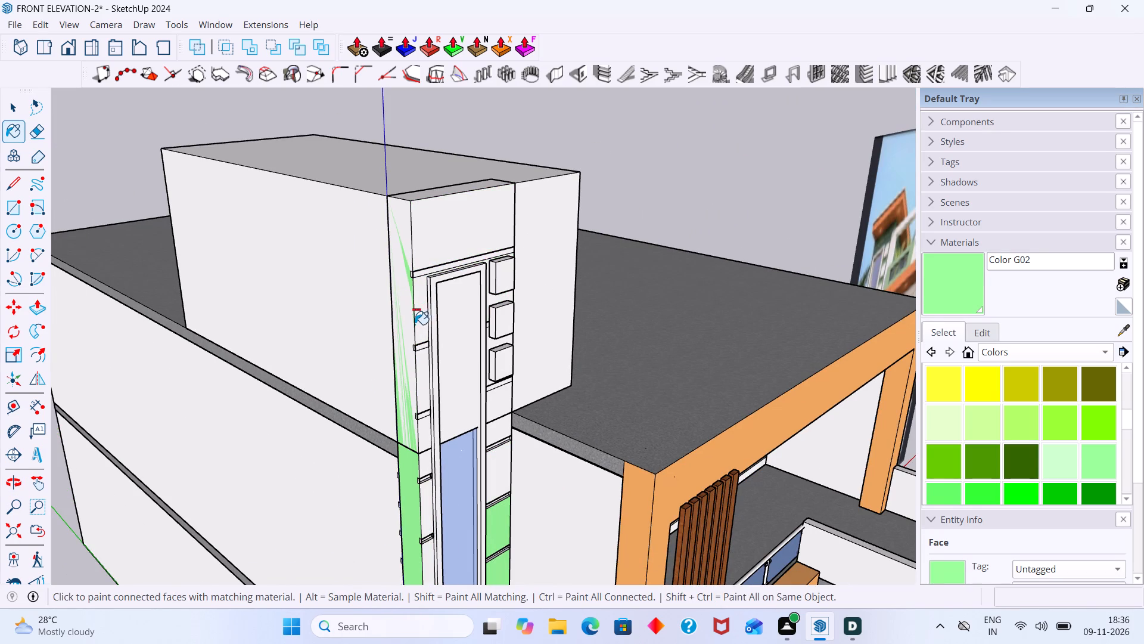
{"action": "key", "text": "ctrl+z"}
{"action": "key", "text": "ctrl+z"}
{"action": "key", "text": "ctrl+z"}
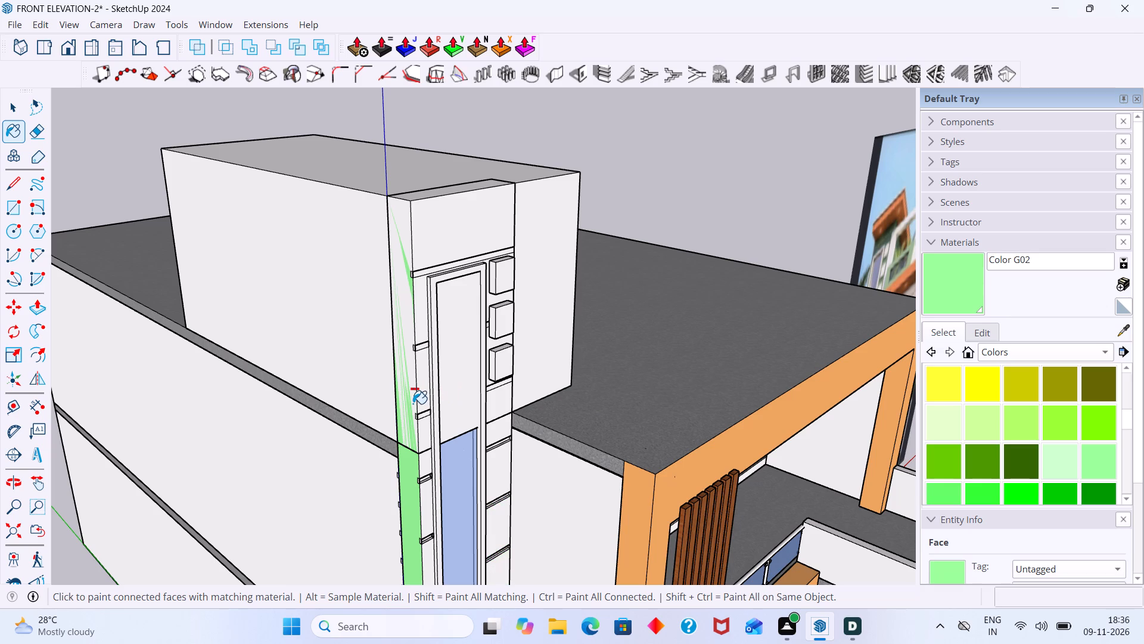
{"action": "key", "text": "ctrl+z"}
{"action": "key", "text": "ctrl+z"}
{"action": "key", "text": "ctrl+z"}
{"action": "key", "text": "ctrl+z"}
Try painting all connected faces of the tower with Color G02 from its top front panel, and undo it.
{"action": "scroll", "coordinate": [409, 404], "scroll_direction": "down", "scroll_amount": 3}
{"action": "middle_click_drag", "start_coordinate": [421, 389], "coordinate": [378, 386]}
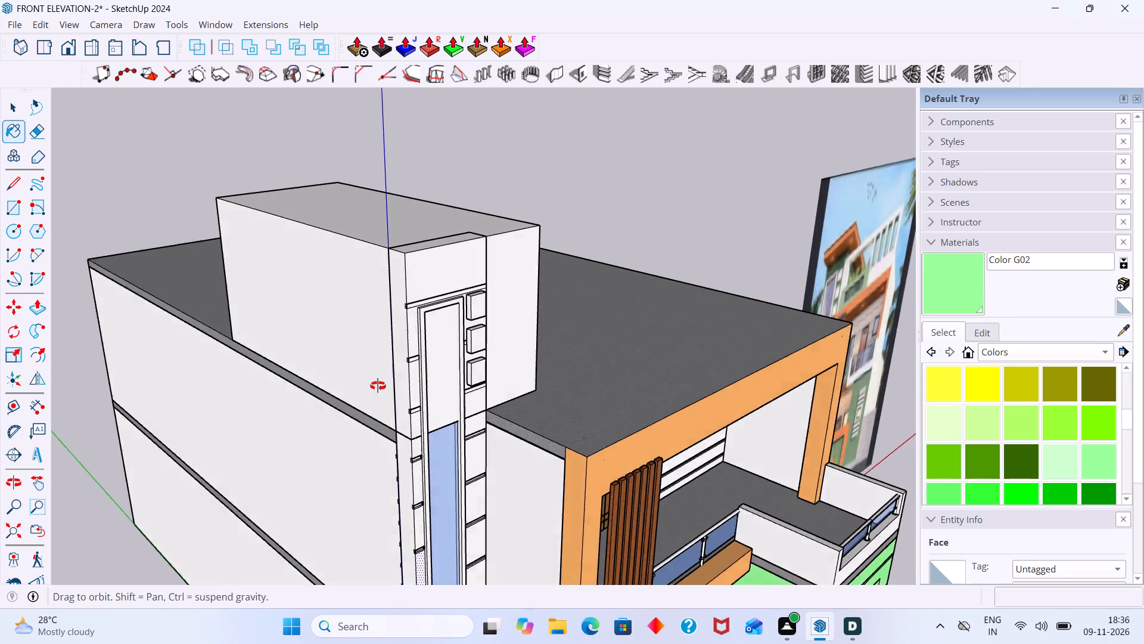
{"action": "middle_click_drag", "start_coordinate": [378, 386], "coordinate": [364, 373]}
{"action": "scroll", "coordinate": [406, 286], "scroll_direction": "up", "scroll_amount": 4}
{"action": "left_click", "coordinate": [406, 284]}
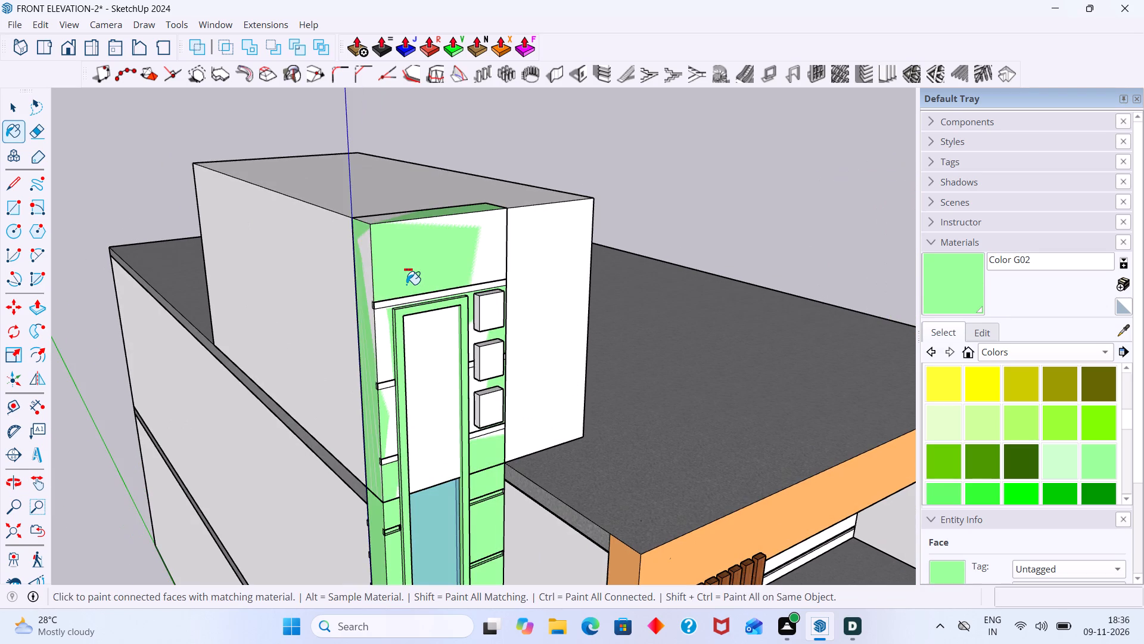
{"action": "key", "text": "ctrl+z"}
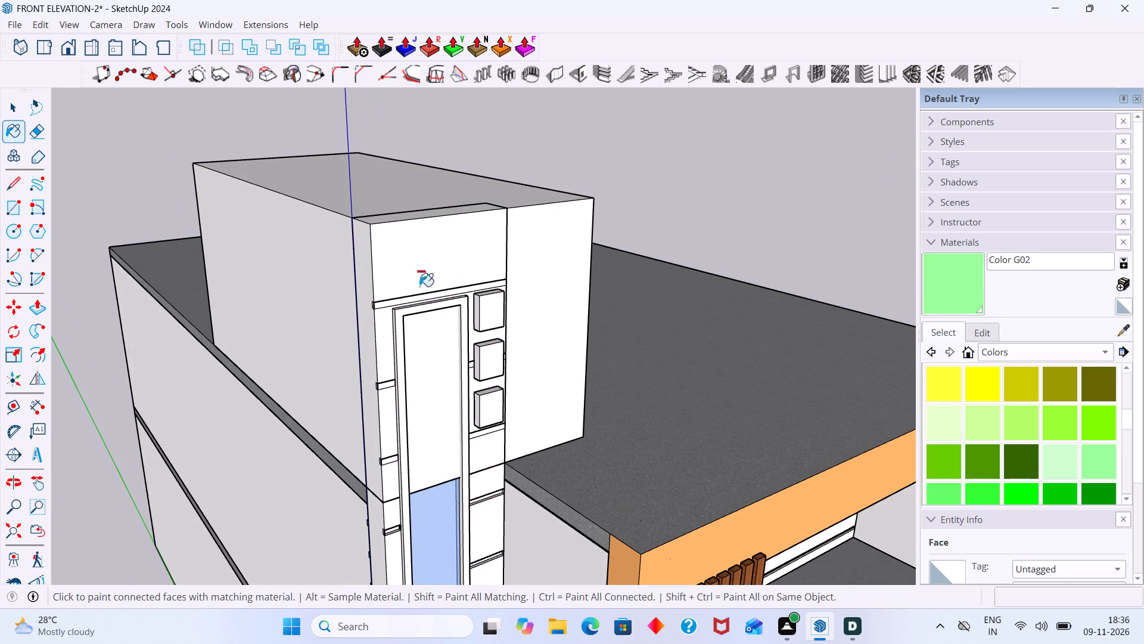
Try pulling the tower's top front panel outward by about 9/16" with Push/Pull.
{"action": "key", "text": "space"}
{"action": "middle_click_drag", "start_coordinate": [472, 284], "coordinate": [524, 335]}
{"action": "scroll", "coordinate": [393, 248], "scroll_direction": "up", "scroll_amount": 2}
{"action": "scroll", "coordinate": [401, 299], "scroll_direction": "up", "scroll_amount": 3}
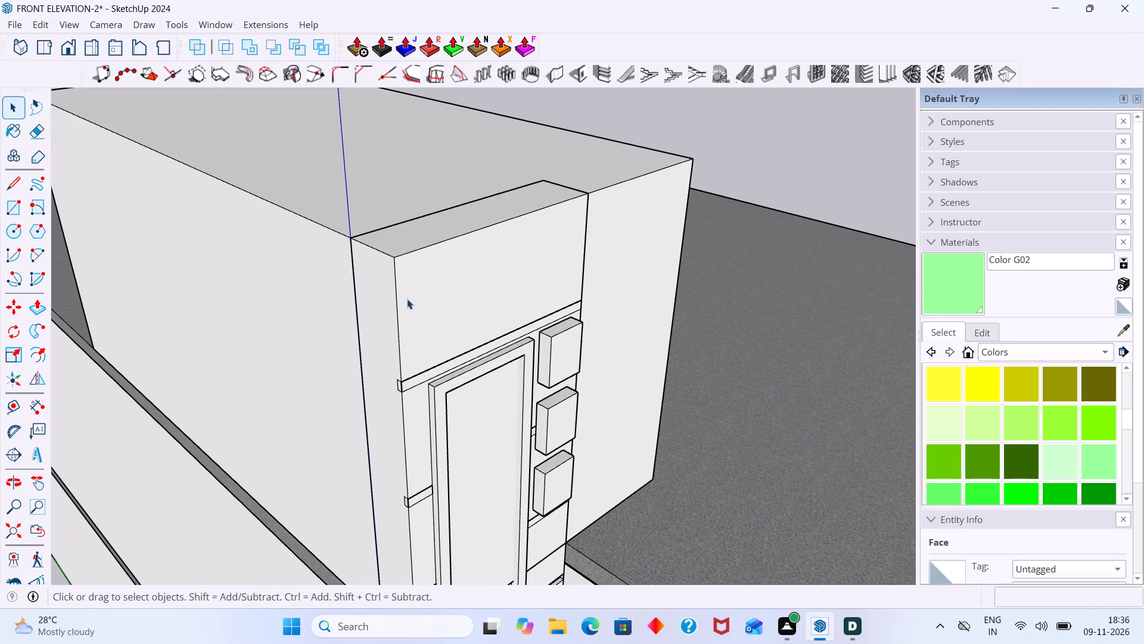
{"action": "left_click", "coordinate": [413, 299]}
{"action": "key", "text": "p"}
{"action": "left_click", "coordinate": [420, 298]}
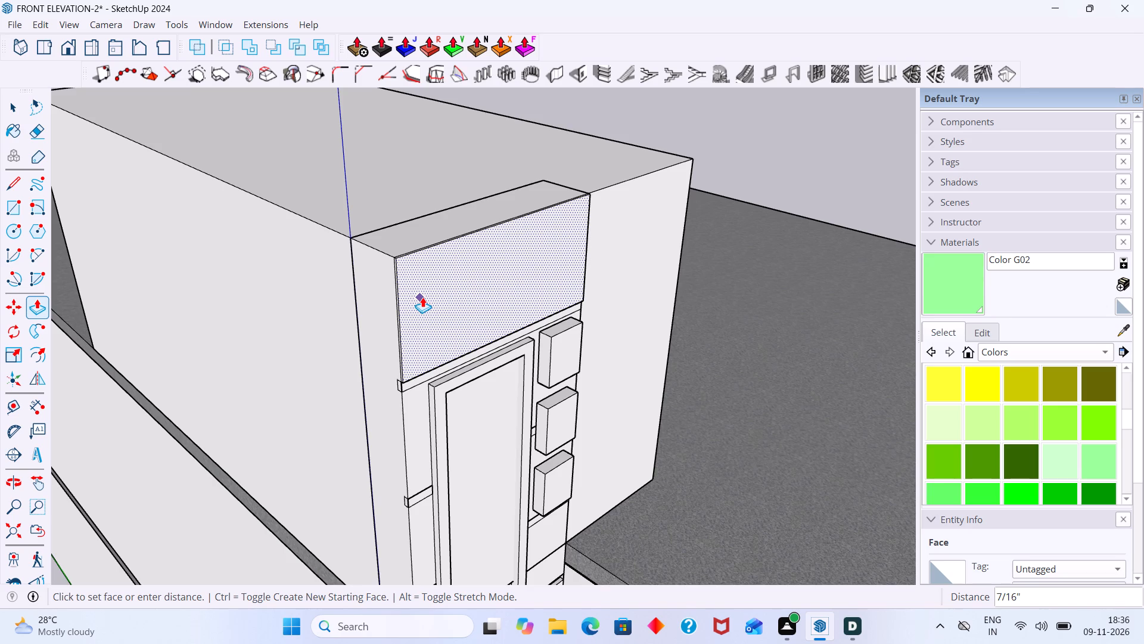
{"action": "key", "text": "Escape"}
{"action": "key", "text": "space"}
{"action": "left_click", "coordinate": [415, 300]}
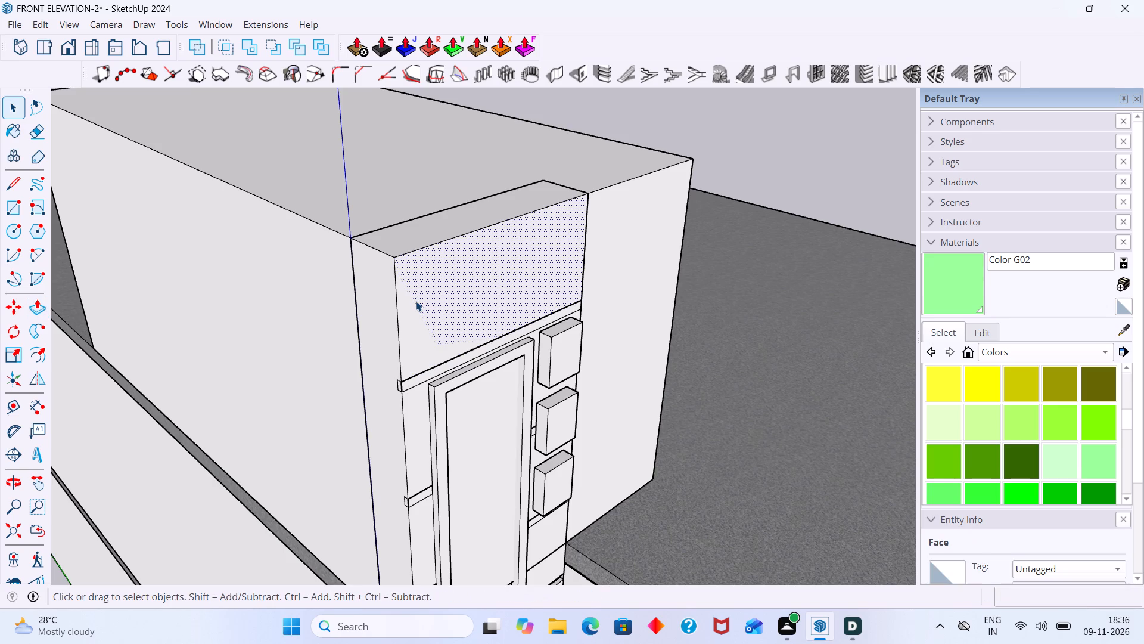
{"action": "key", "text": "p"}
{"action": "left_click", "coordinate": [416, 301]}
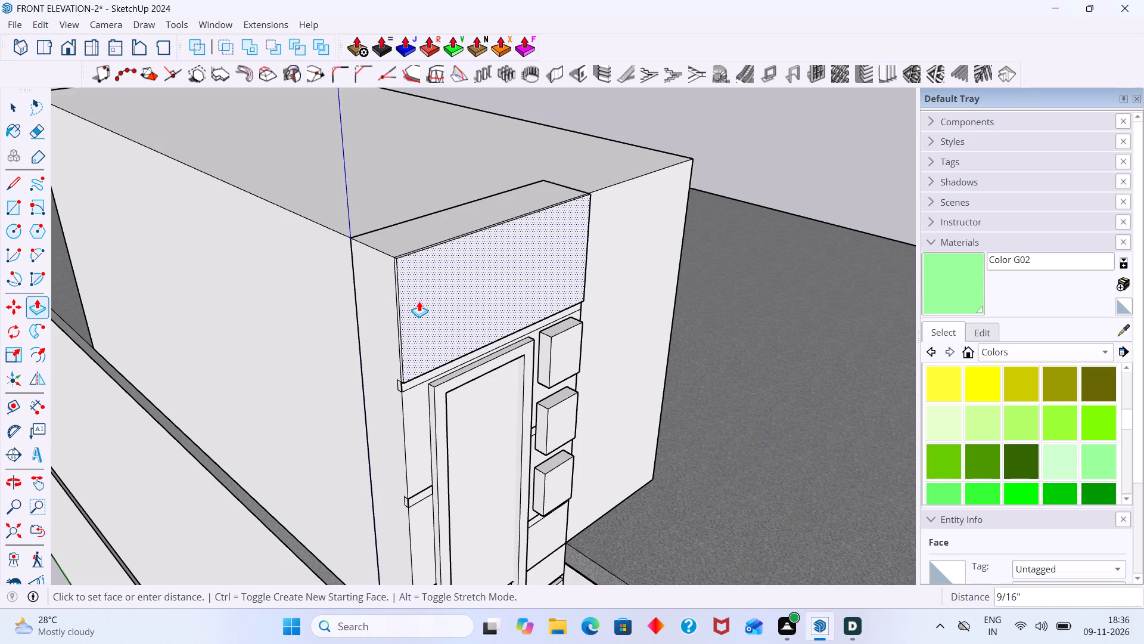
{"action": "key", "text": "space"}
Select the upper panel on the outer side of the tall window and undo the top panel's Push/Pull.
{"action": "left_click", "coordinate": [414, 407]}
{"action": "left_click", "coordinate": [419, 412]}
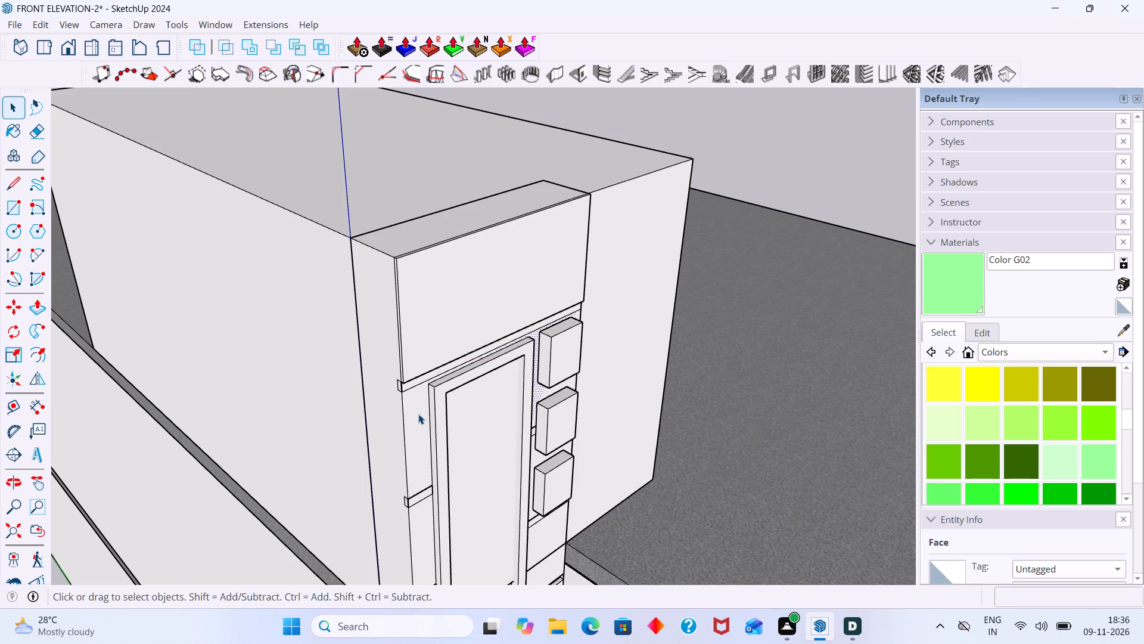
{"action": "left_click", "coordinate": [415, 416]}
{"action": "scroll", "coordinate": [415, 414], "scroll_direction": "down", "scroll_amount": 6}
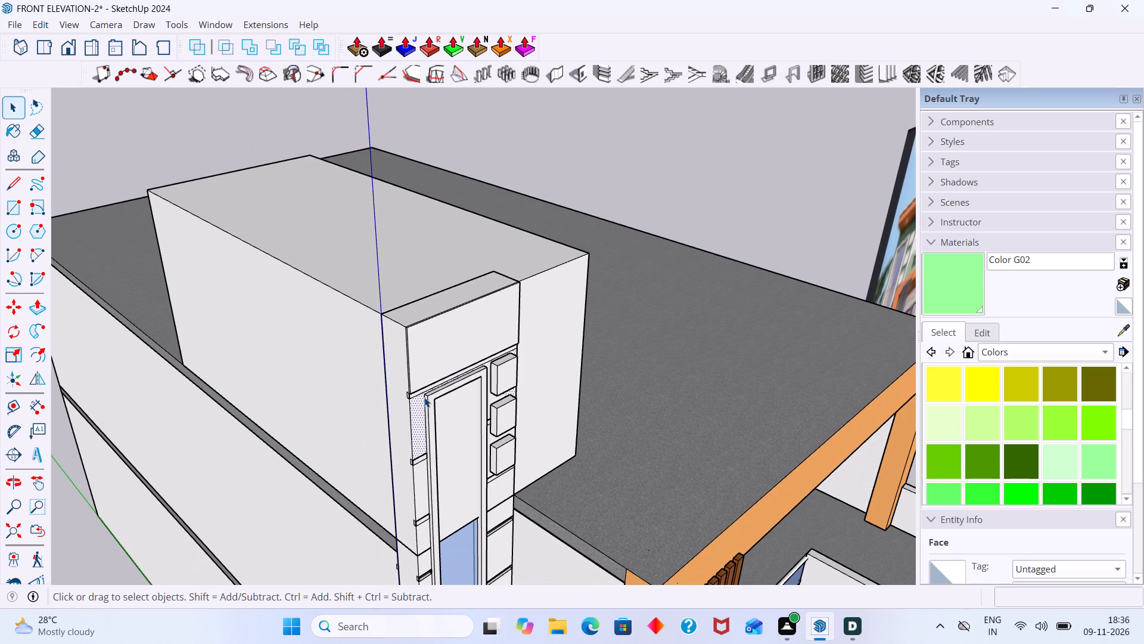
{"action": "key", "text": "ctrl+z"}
Move the entire connected tower geometry forward about 11 1/8", bringing its rear top corner to the rooftop block's front corner.
{"action": "scroll", "coordinate": [415, 391], "scroll_direction": "up", "scroll_amount": 5}
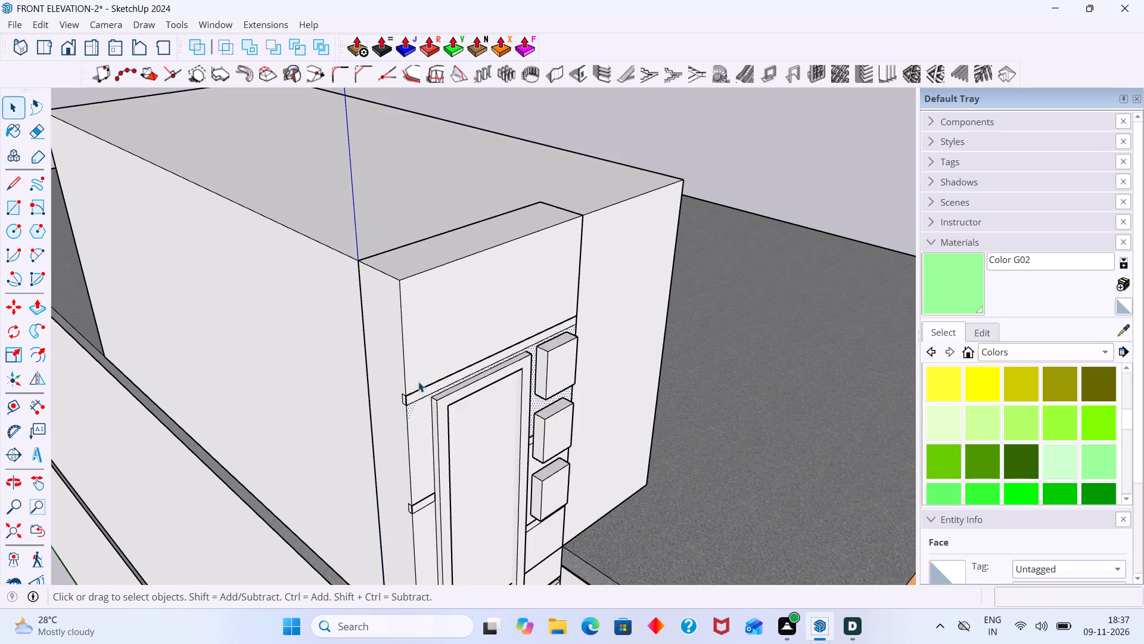
{"action": "middle_click_drag", "start_coordinate": [418, 382], "coordinate": [532, 358]}
{"action": "scroll", "coordinate": [509, 311], "scroll_direction": "down", "scroll_amount": 11}
{"action": "left_click", "coordinate": [581, 212]}
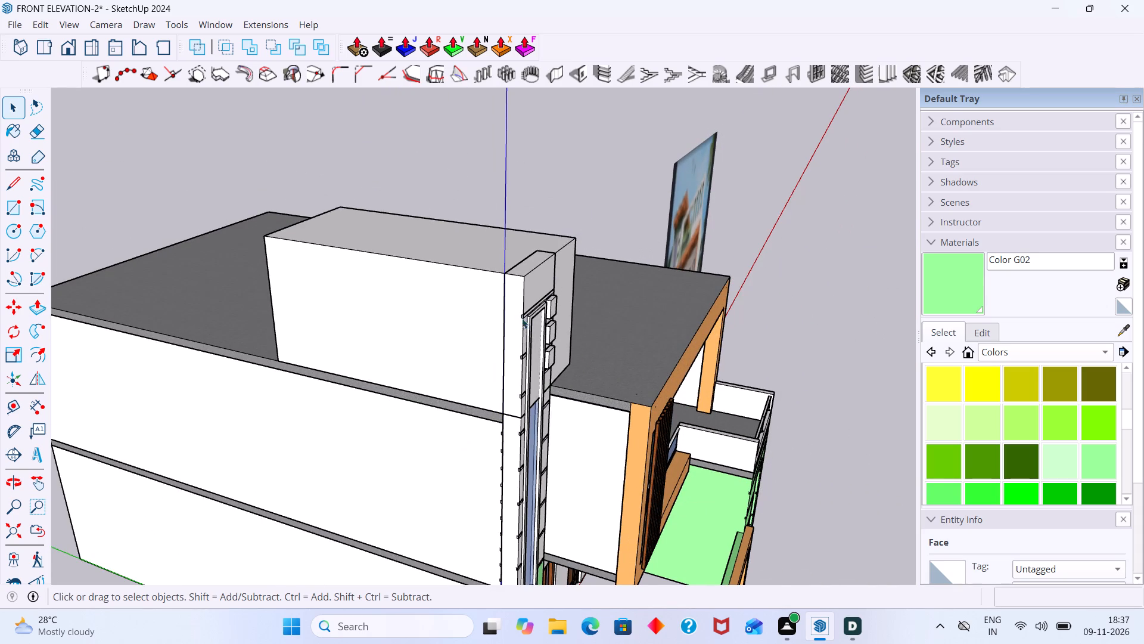
{"action": "scroll", "coordinate": [512, 340], "scroll_direction": "up", "scroll_amount": 3}
{"action": "triple_click", "coordinate": [512, 340]}
{"action": "scroll", "coordinate": [526, 338], "scroll_direction": "down", "scroll_amount": 5}
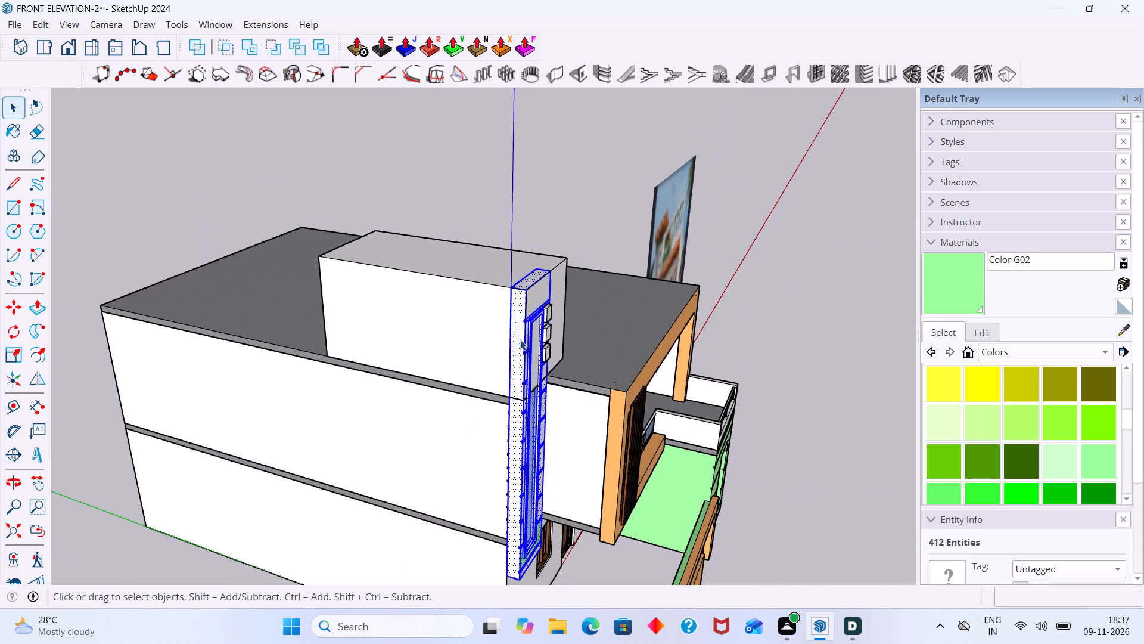
{"action": "scroll", "coordinate": [520, 340], "scroll_direction": "down", "scroll_amount": 4}
{"action": "key", "text": "m"}
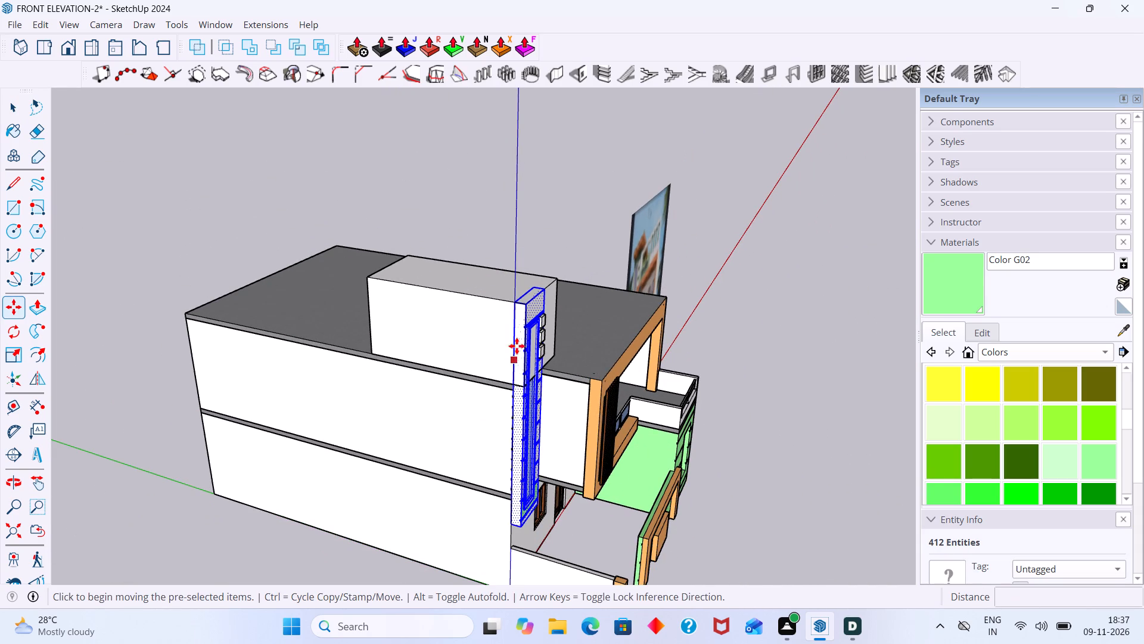
{"action": "scroll", "coordinate": [517, 324], "scroll_direction": "up", "scroll_amount": 7}
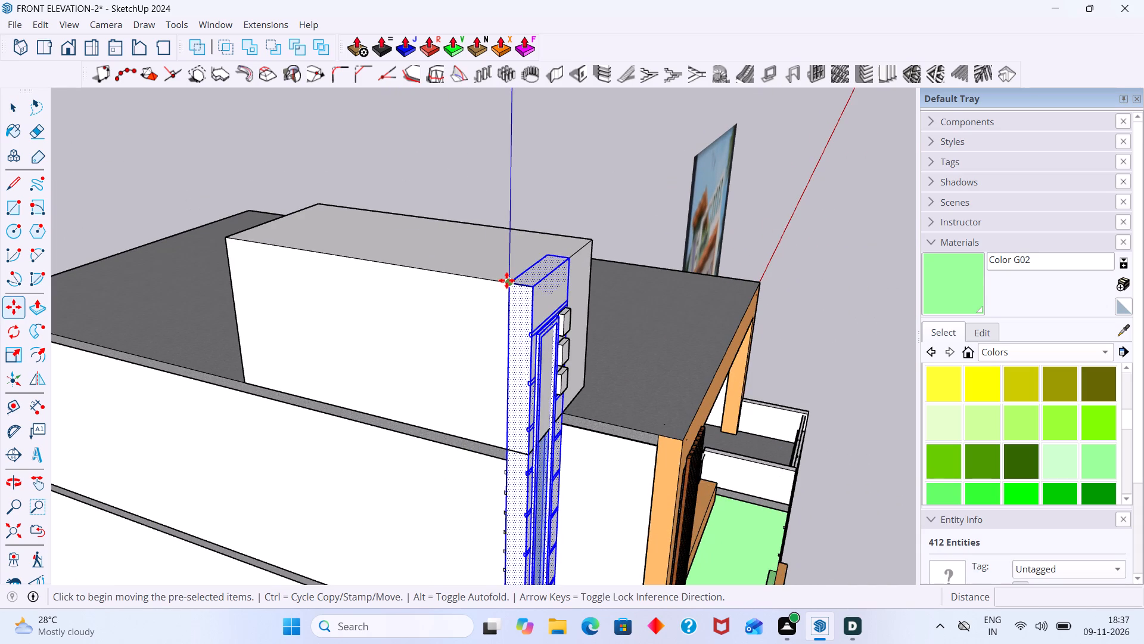
{"action": "left_click", "coordinate": [506, 280]}
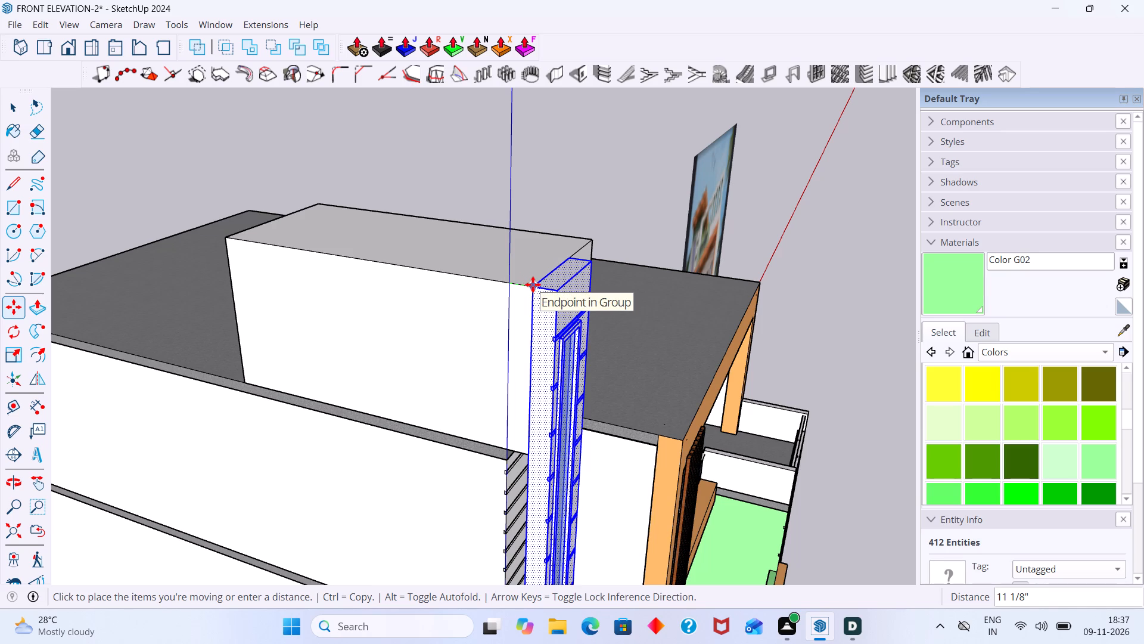
{"action": "left_click", "coordinate": [533, 284]}
{"action": "key", "text": "space"}
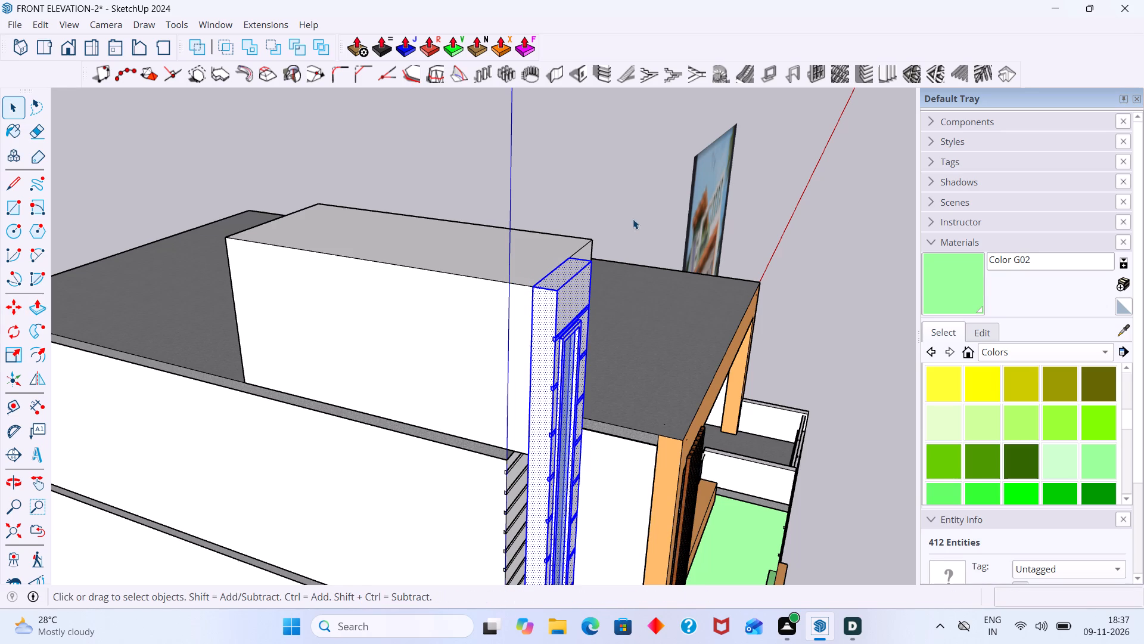
{"action": "left_click", "coordinate": [631, 204]}
Examine the moved tower against the building from below and above, and open and close the rooftop block's group.
{"action": "scroll", "coordinate": [575, 367], "scroll_direction": "down", "scroll_amount": 4}
{"action": "middle_click_drag", "start_coordinate": [597, 460], "coordinate": [635, 234]}
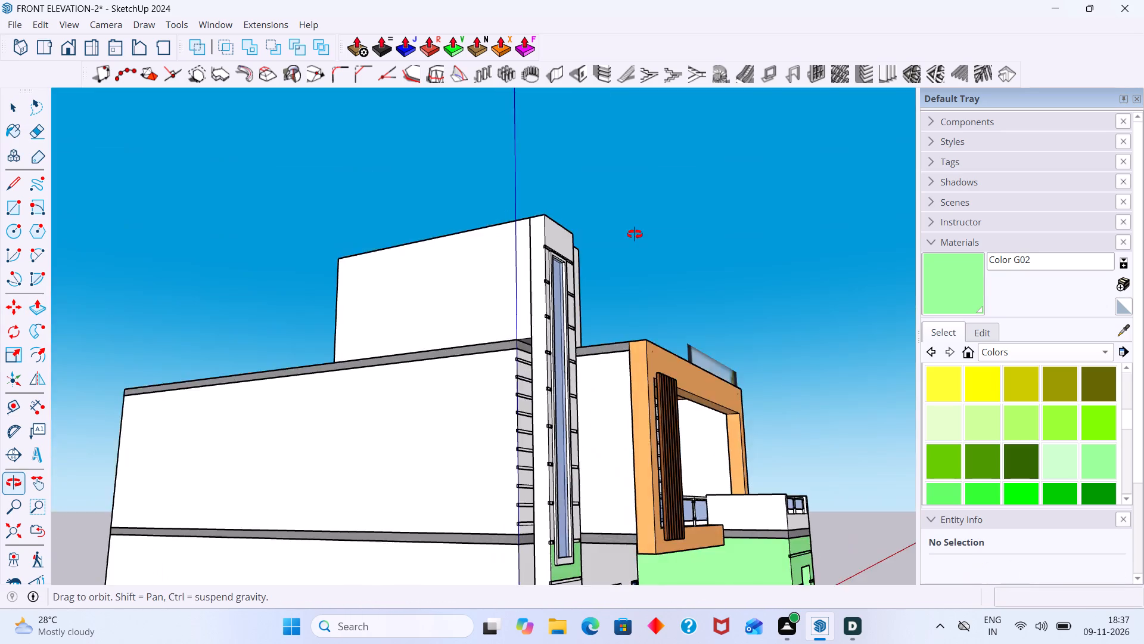
{"action": "middle_click_drag", "start_coordinate": [635, 234], "coordinate": [644, 553]}
{"action": "scroll", "coordinate": [571, 404], "scroll_direction": "up", "scroll_amount": 3}
{"action": "left_click", "coordinate": [527, 377]}
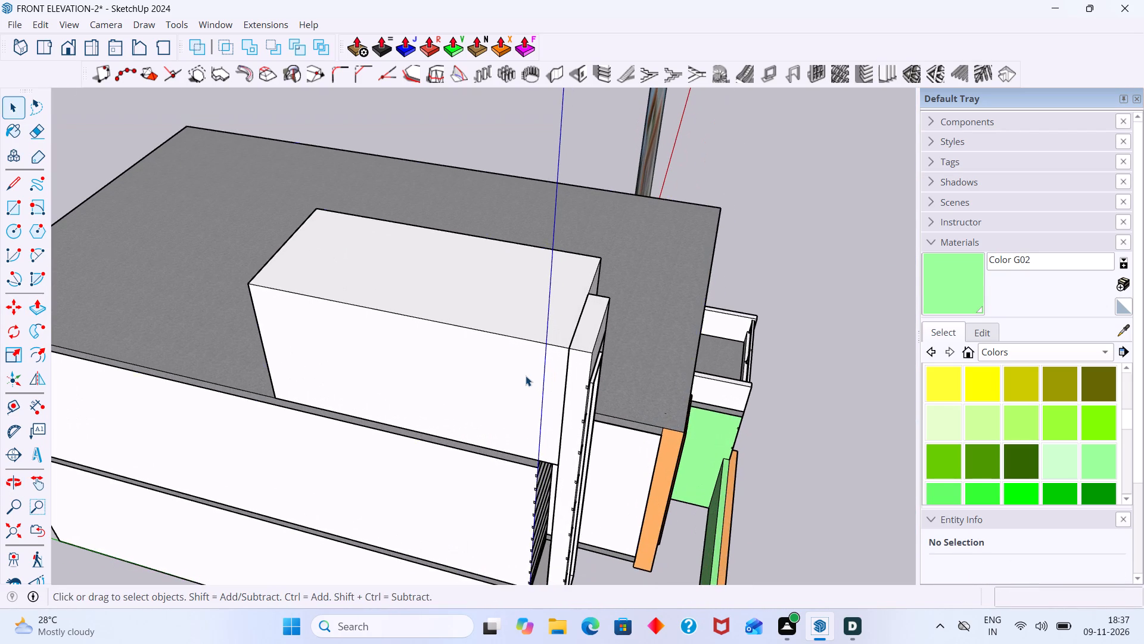
{"action": "double_click", "coordinate": [525, 376]}
{"action": "left_click", "coordinate": [533, 374]}
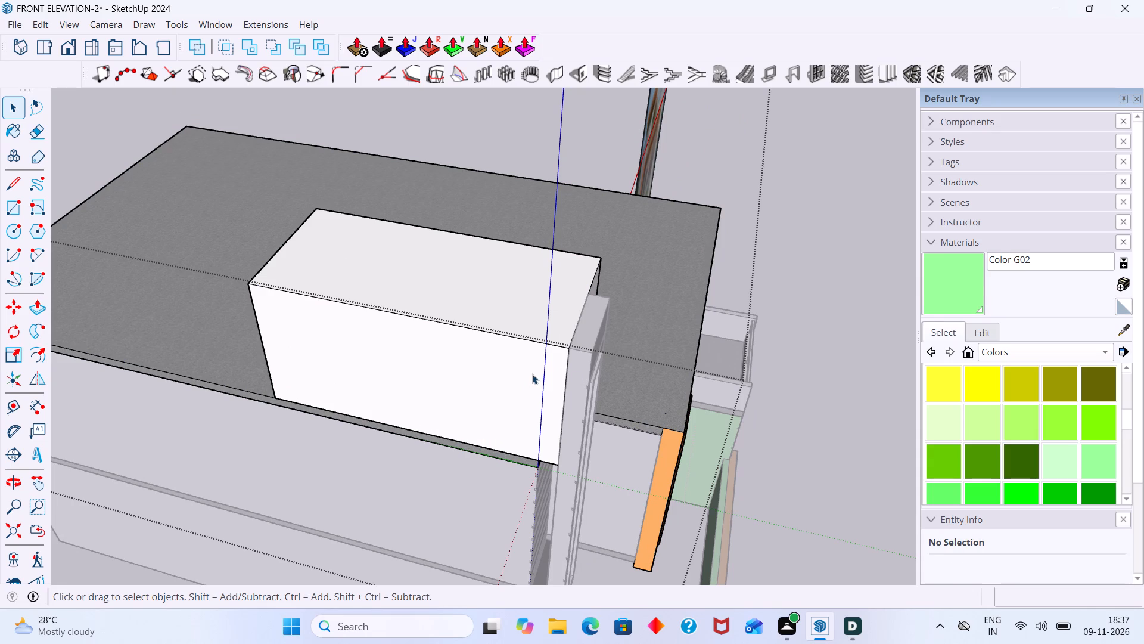
{"action": "scroll", "coordinate": [581, 368], "scroll_direction": "down", "scroll_amount": 3}
{"action": "left_click", "coordinate": [811, 306]}
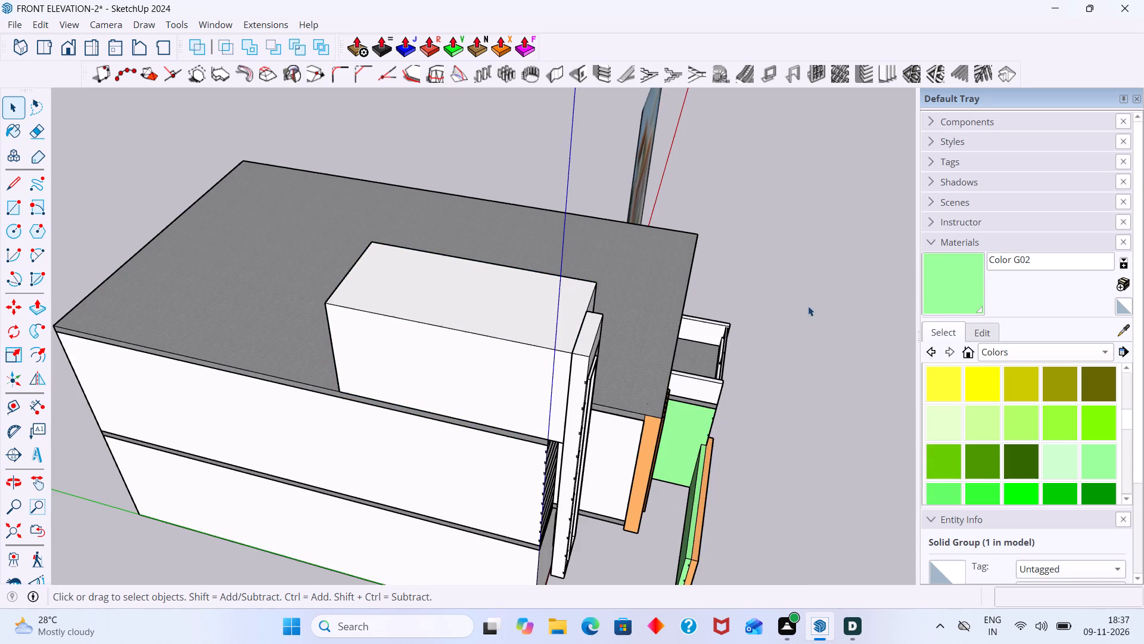
Undo the forward move of the window tower so it returns to its earlier position against the rooftop block.
{"action": "middle_click_drag", "start_coordinate": [671, 363], "coordinate": [509, 321]}
{"action": "scroll", "coordinate": [517, 345], "scroll_direction": "up", "scroll_amount": 7}
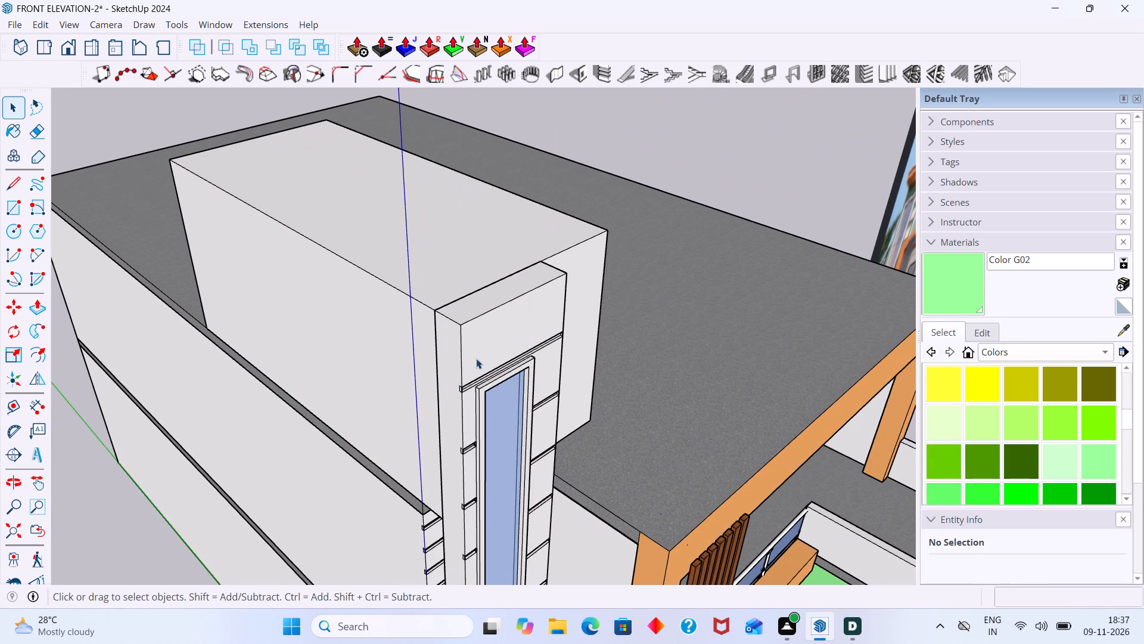
{"action": "key", "text": "ctrl+z"}
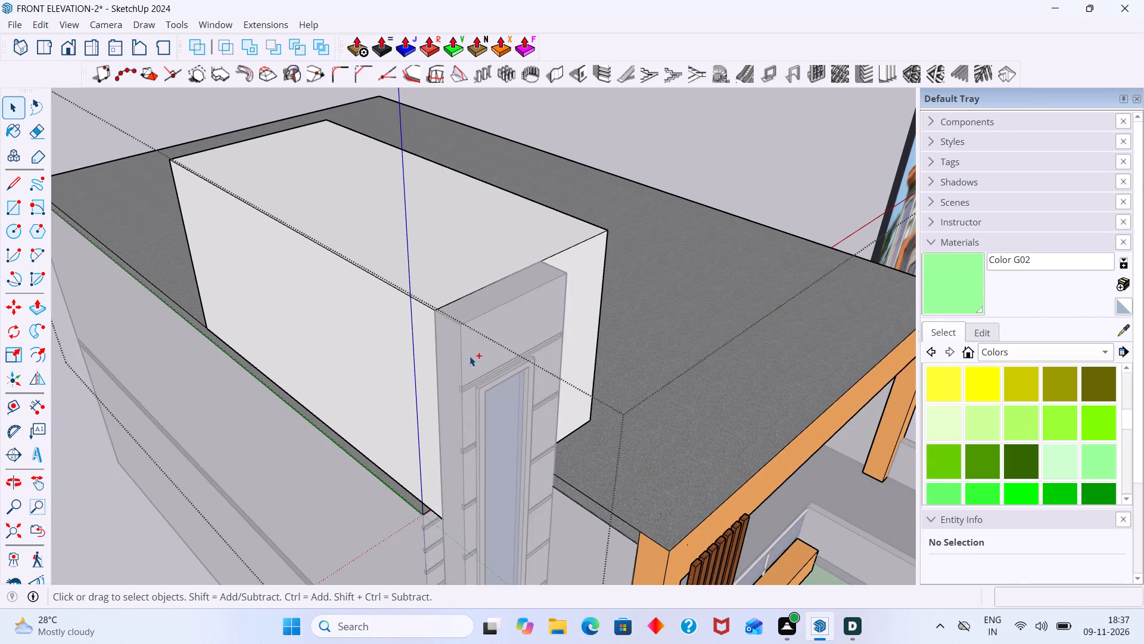
{"action": "key", "text": "ctrl+z"}
{"action": "key", "text": "ctrl+z"}
{"action": "scroll", "coordinate": [627, 329], "scroll_direction": "down", "scroll_amount": 4}
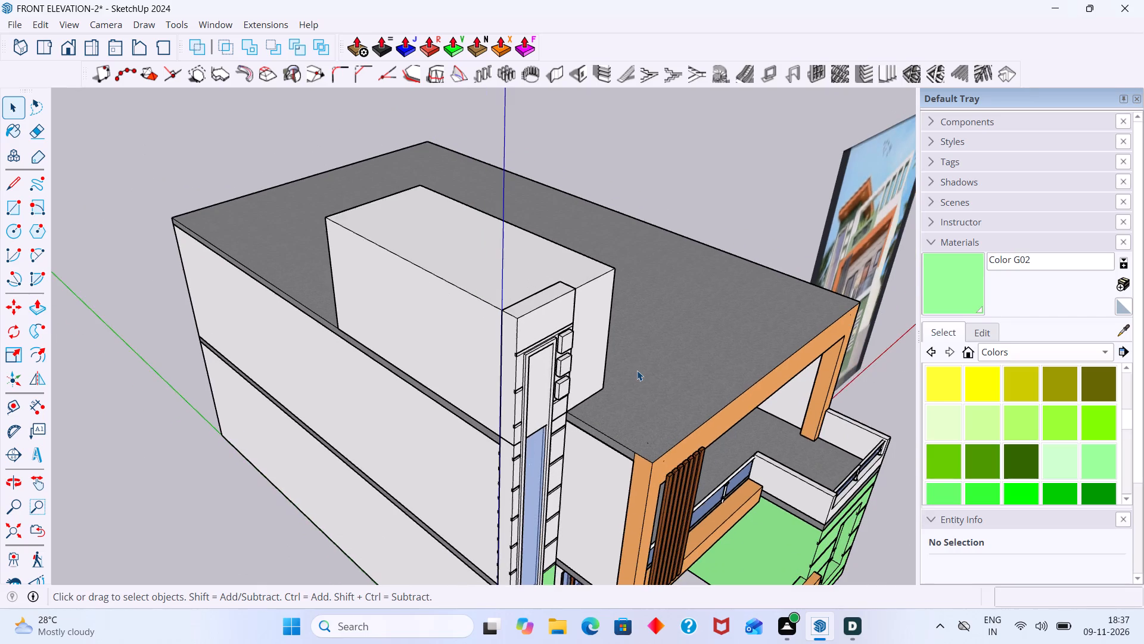
Move the rooftop block back 11 1/8" within its group, bringing its lower front corner to the window tower's rear edge, and close the group.
{"action": "left_click", "coordinate": [637, 370]}
{"action": "middle_click_drag", "start_coordinate": [630, 371], "coordinate": [801, 370]}
{"action": "scroll", "coordinate": [747, 371], "scroll_direction": "down", "scroll_amount": 3}
{"action": "left_click", "coordinate": [826, 352]}
{"action": "scroll", "coordinate": [590, 351], "scroll_direction": "up", "scroll_amount": 7}
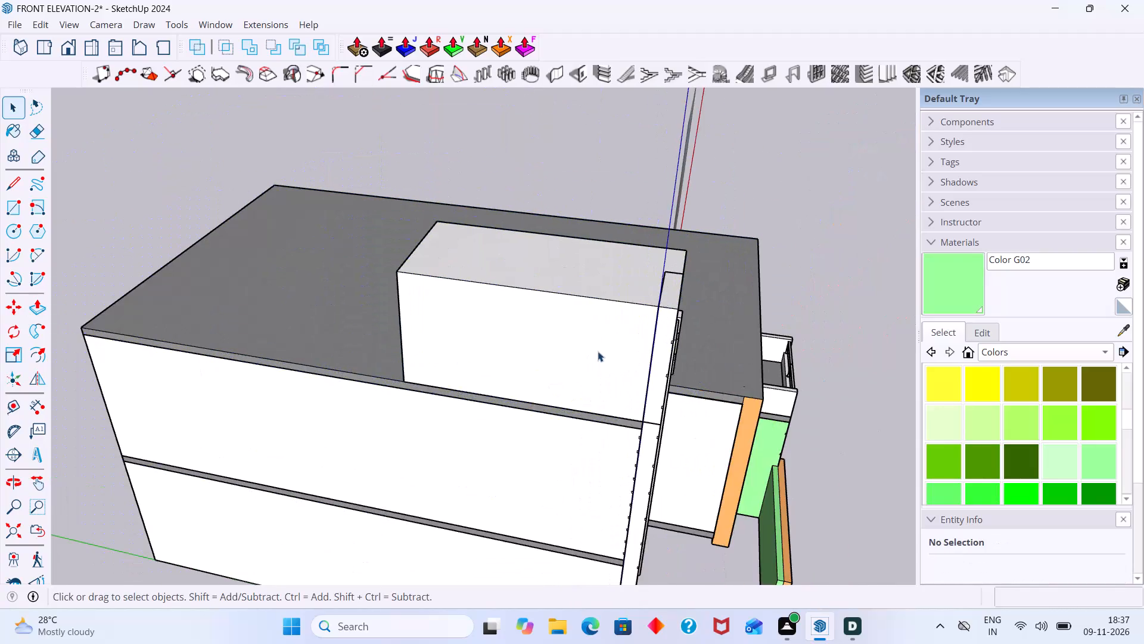
{"action": "left_click", "coordinate": [613, 342]}
{"action": "double_click", "coordinate": [614, 340]}
{"action": "left_click", "coordinate": [617, 358]}
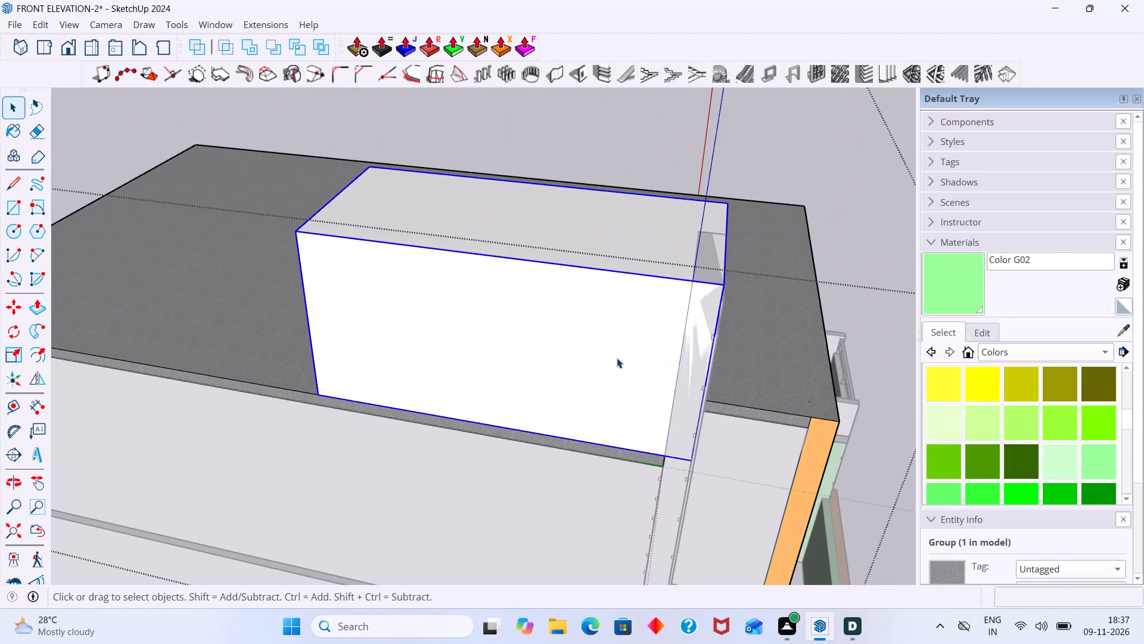
{"action": "key", "text": "m"}
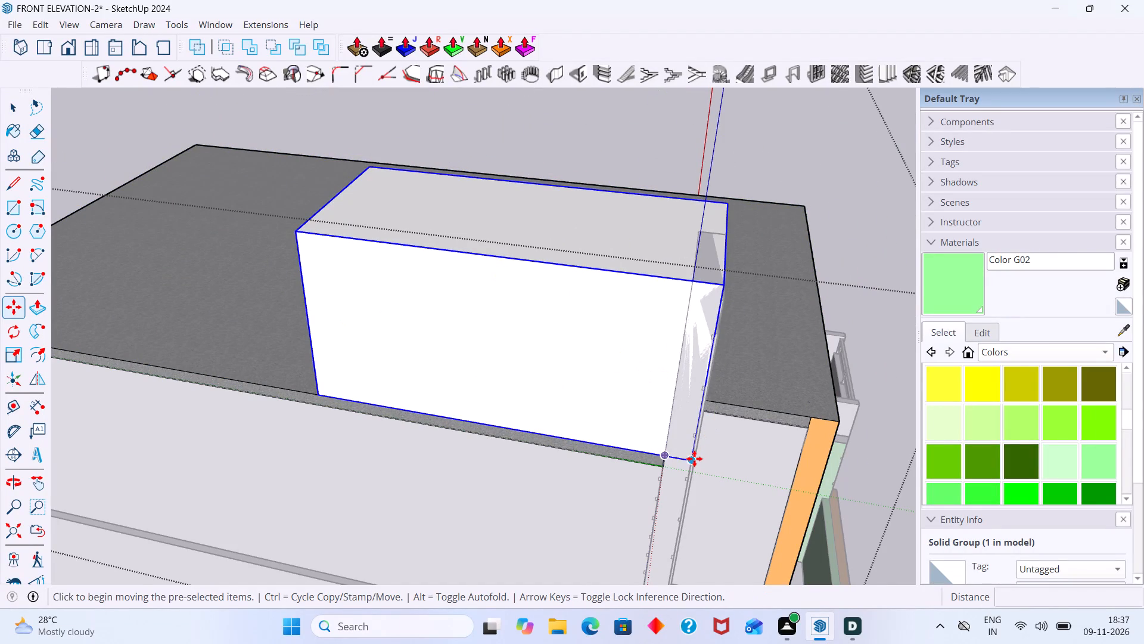
{"action": "left_click", "coordinate": [694, 459]}
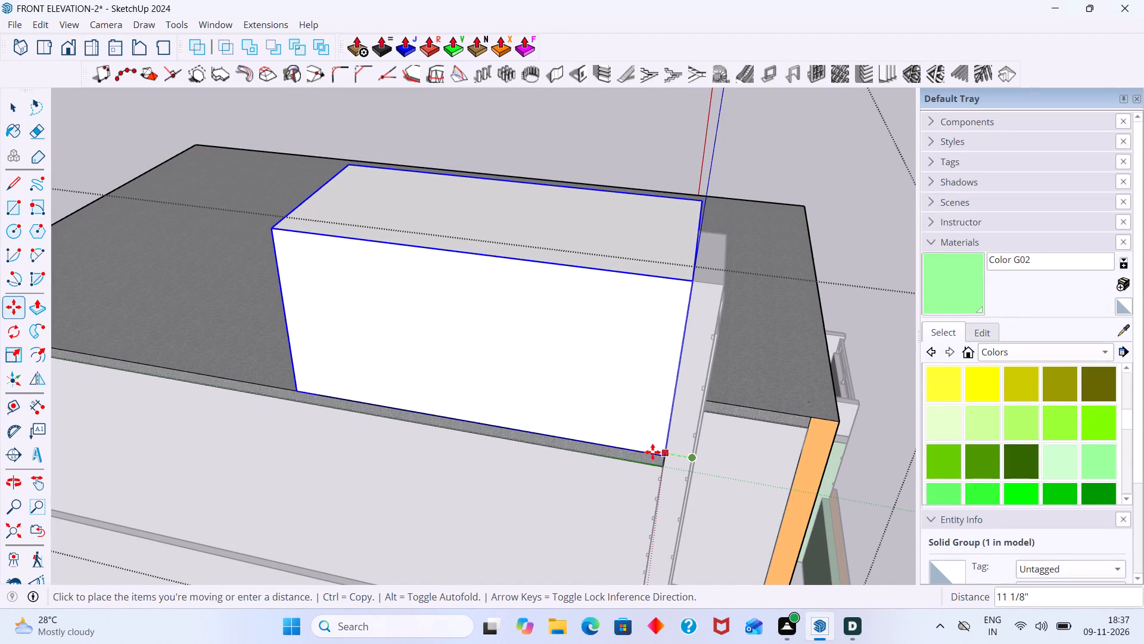
{"action": "left_click", "coordinate": [664, 455]}
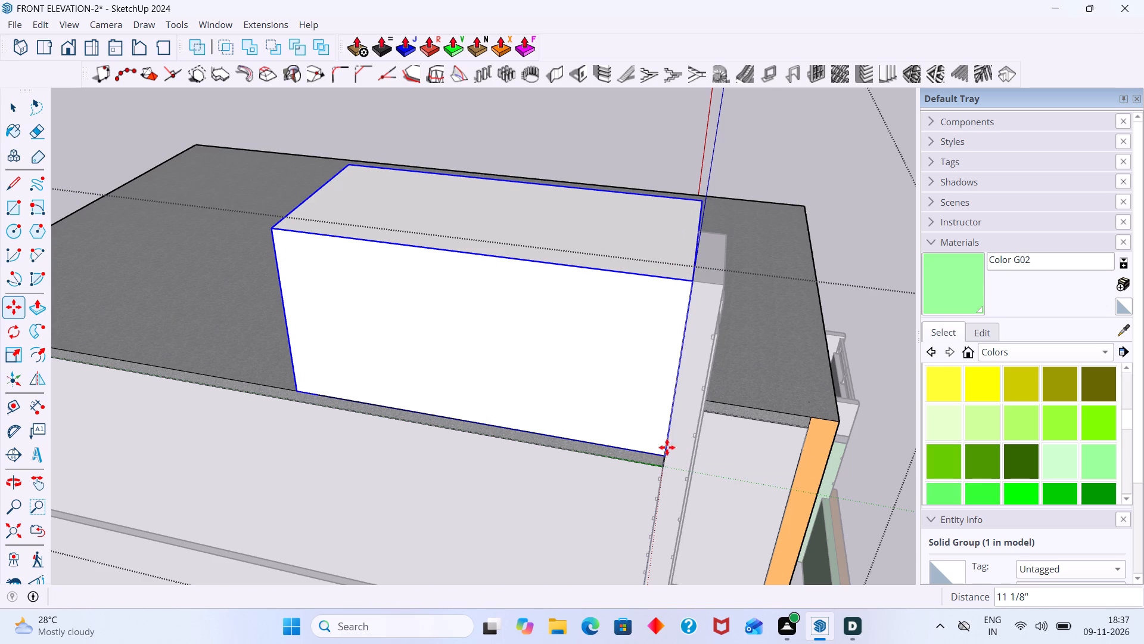
{"action": "key", "text": "space"}
{"action": "left_click", "coordinate": [742, 395]}
{"action": "scroll", "coordinate": [752, 388], "scroll_direction": "down", "scroll_amount": 2}
{"action": "middle_click_drag", "start_coordinate": [736, 391], "coordinate": [464, 345]}
{"action": "scroll", "coordinate": [531, 349], "scroll_direction": "down", "scroll_amount": 2}
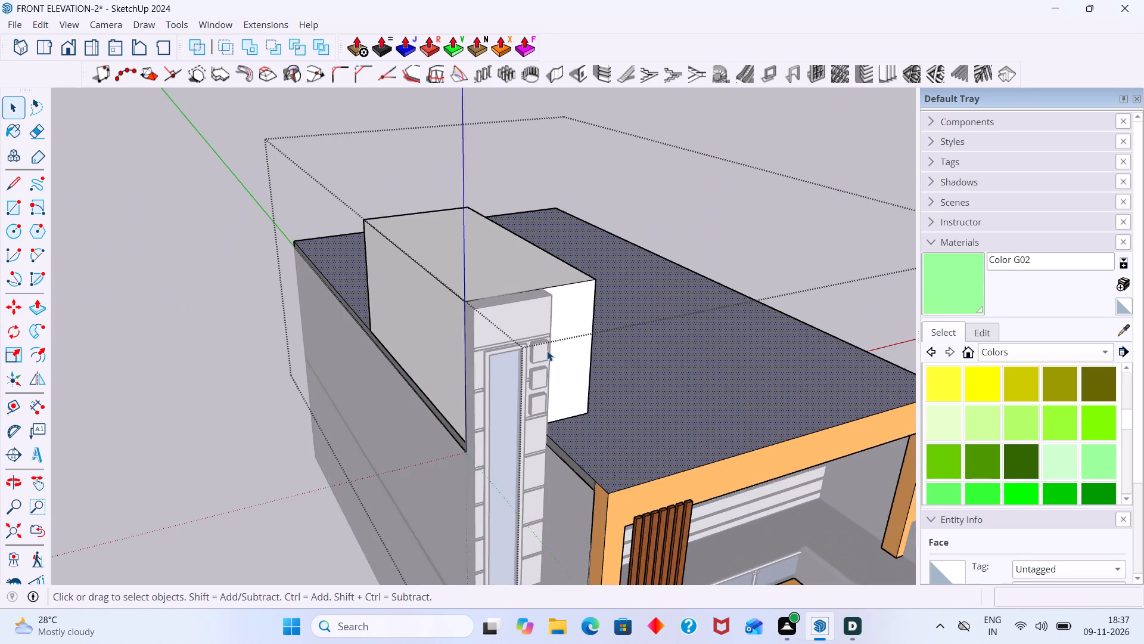
{"action": "scroll", "coordinate": [547, 351], "scroll_direction": "down", "scroll_amount": 1}
{"action": "left_click", "coordinate": [749, 258]}
{"action": "scroll", "coordinate": [602, 289], "scroll_direction": "up", "scroll_amount": 7}
{"action": "left_click", "coordinate": [817, 213]}
{"action": "scroll", "coordinate": [813, 211], "scroll_direction": "down", "scroll_amount": 3}
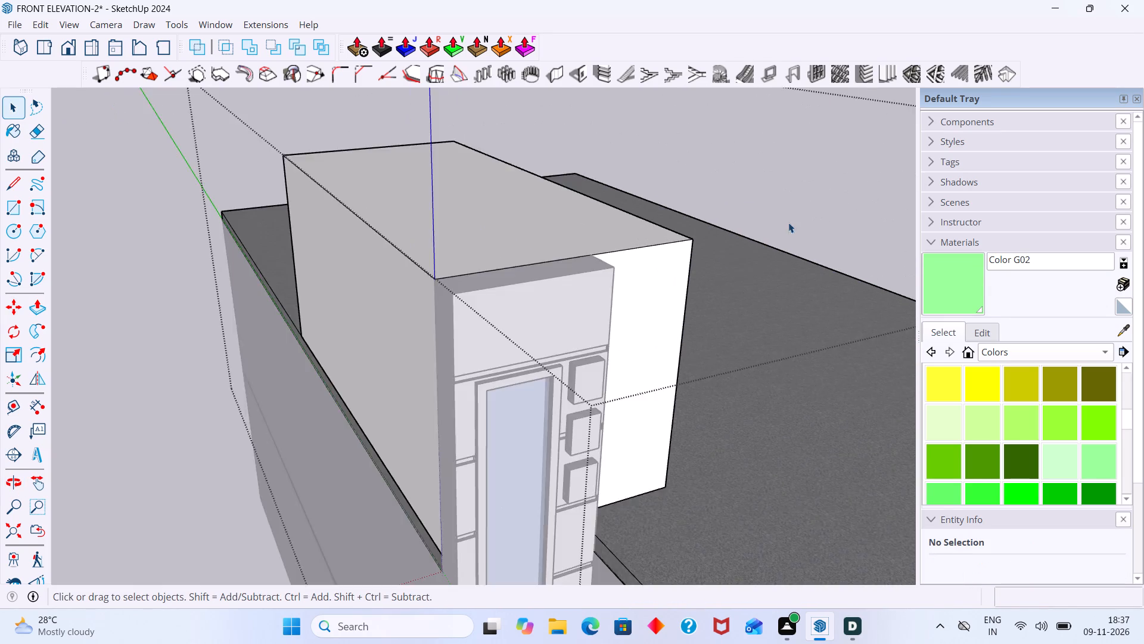
{"action": "scroll", "coordinate": [788, 222], "scroll_direction": "down", "scroll_amount": 8}
{"action": "key", "text": "Escape"}
{"action": "scroll", "coordinate": [585, 355], "scroll_direction": "down", "scroll_amount": 2}
{"action": "left_click", "coordinate": [434, 477]}
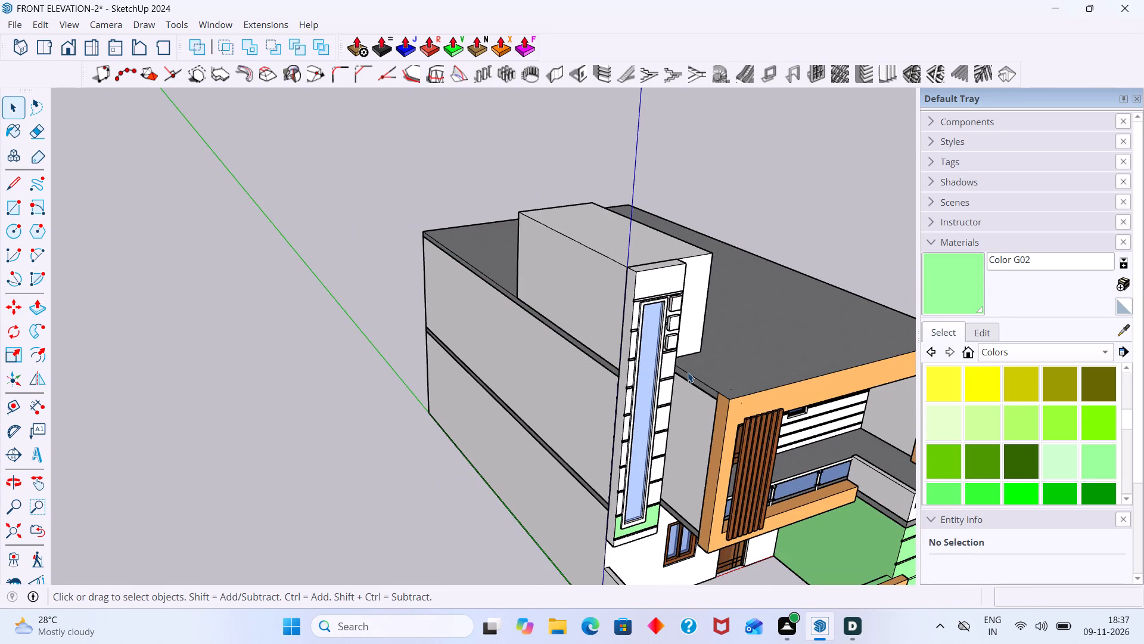
Examine from the front and both sides how the window tower meets the moved rooftop block.
{"action": "middle_click_drag", "start_coordinate": [789, 317], "coordinate": [651, 301]}
{"action": "scroll", "coordinate": [651, 300], "scroll_direction": "up", "scroll_amount": 19}
{"action": "scroll", "coordinate": [660, 296], "scroll_direction": "down", "scroll_amount": 4}
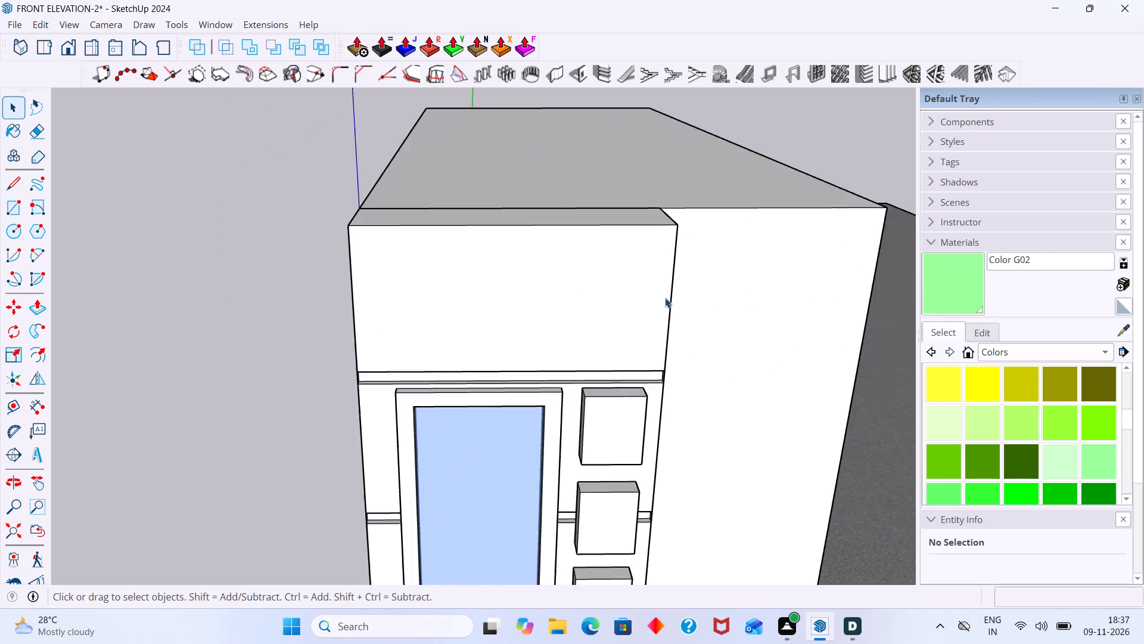
{"action": "scroll", "coordinate": [665, 298], "scroll_direction": "down", "scroll_amount": 4}
{"action": "scroll", "coordinate": [644, 312], "scroll_direction": "up", "scroll_amount": 1}
{"action": "middle_click_drag", "start_coordinate": [621, 343], "coordinate": [666, 247]}
{"action": "scroll", "coordinate": [666, 260], "scroll_direction": "down", "scroll_amount": 12}
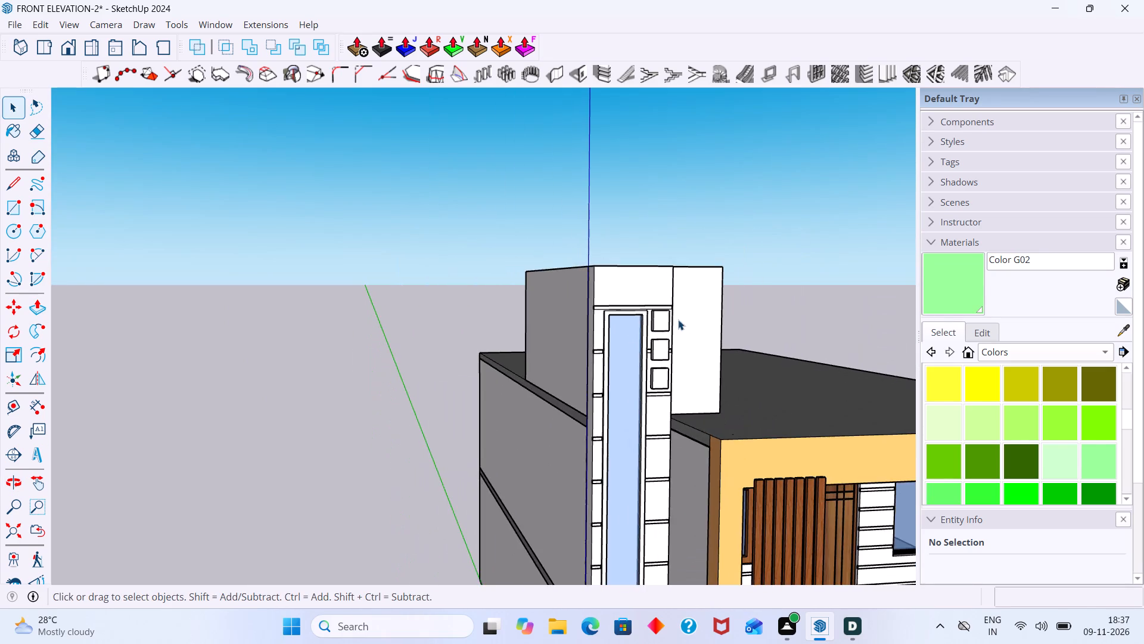
{"action": "middle_click_drag", "start_coordinate": [678, 320], "coordinate": [323, 382]}
{"action": "scroll", "coordinate": [610, 351], "scroll_direction": "down", "scroll_amount": 2}
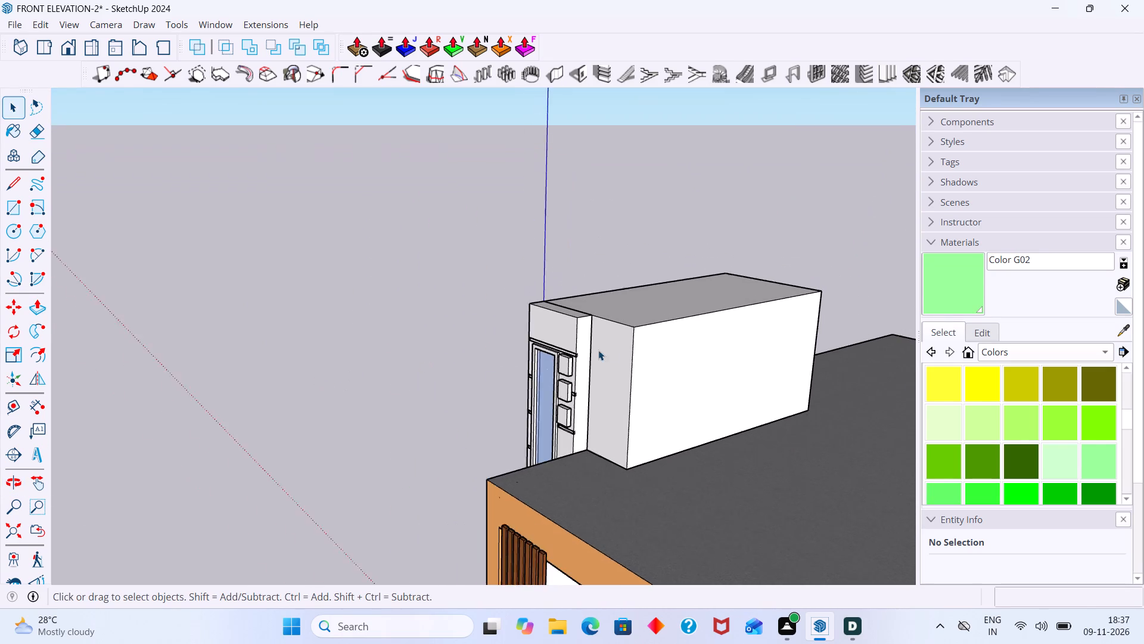
{"action": "scroll", "coordinate": [598, 350], "scroll_direction": "down", "scroll_amount": 3}
{"action": "scroll", "coordinate": [591, 351], "scroll_direction": "up", "scroll_amount": 19}
{"action": "scroll", "coordinate": [575, 335], "scroll_direction": "down", "scroll_amount": 10}
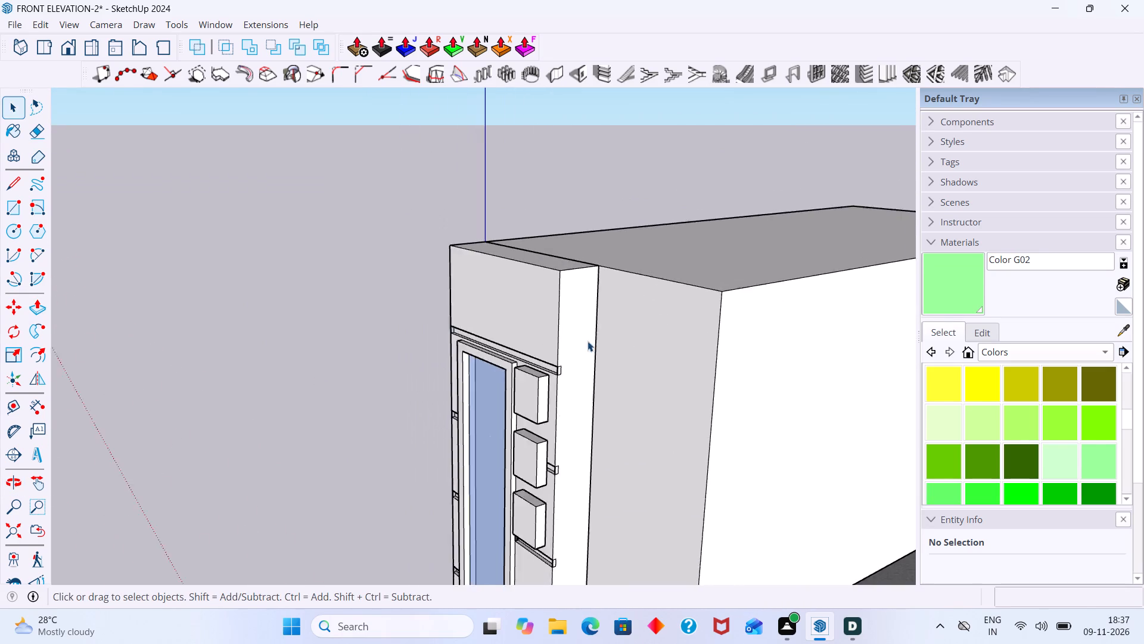
{"action": "scroll", "coordinate": [587, 341], "scroll_direction": "down", "scroll_amount": 14}
{"action": "middle_click_drag", "start_coordinate": [612, 370], "coordinate": [835, 411]}
{"action": "scroll", "coordinate": [612, 364], "scroll_direction": "up", "scroll_amount": 3}
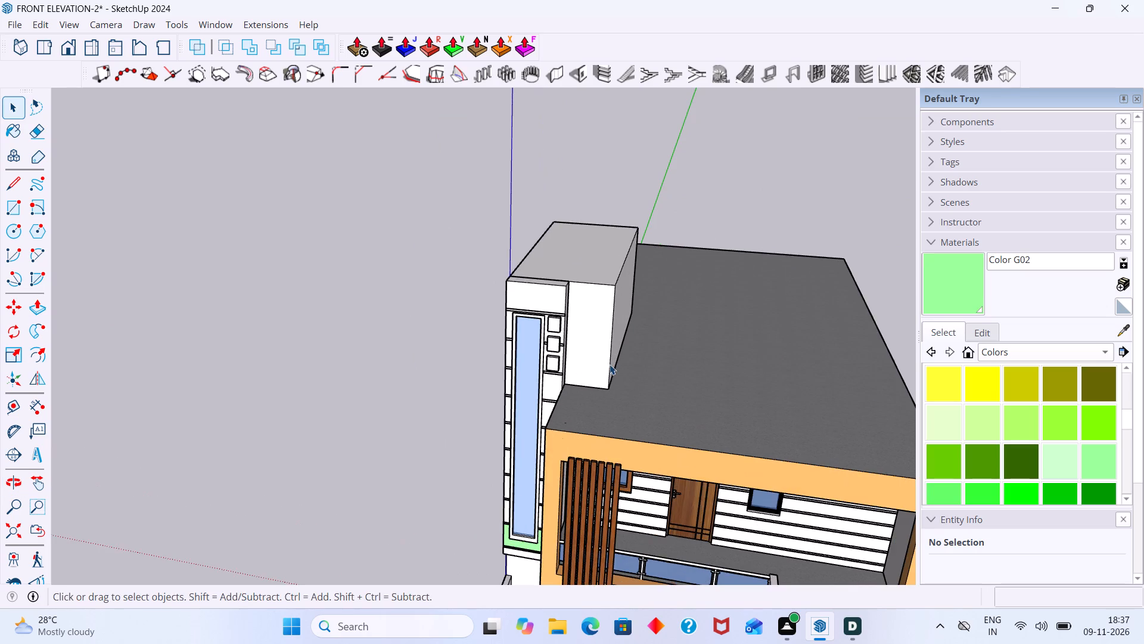
{"action": "middle_click_drag", "start_coordinate": [610, 364], "coordinate": [822, 348]}
{"action": "middle_click_drag", "start_coordinate": [566, 362], "coordinate": [721, 338]}
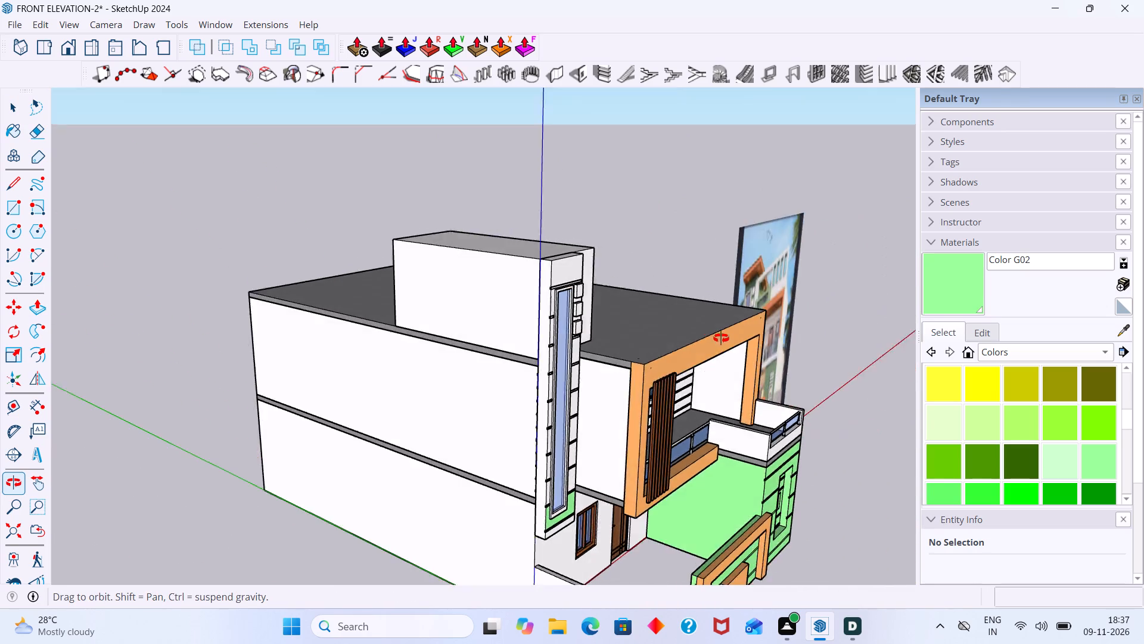
Paint the window tower's top front panel and the upper panels on both sides of the tall window with Color G02.
{"action": "middle_click_drag", "start_coordinate": [721, 338], "coordinate": [523, 332]}
{"action": "scroll", "coordinate": [549, 342], "scroll_direction": "up", "scroll_amount": 5}
{"action": "scroll", "coordinate": [574, 388], "scroll_direction": "up", "scroll_amount": 2}
{"action": "left_click", "coordinate": [570, 387]}
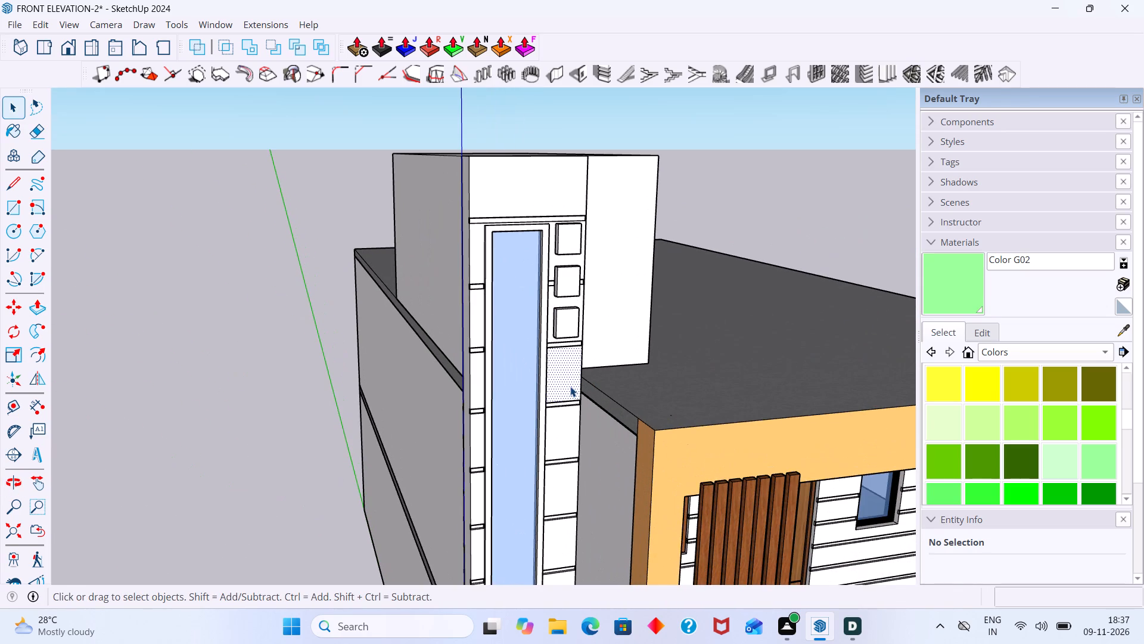
{"action": "left_click", "coordinate": [941, 284]}
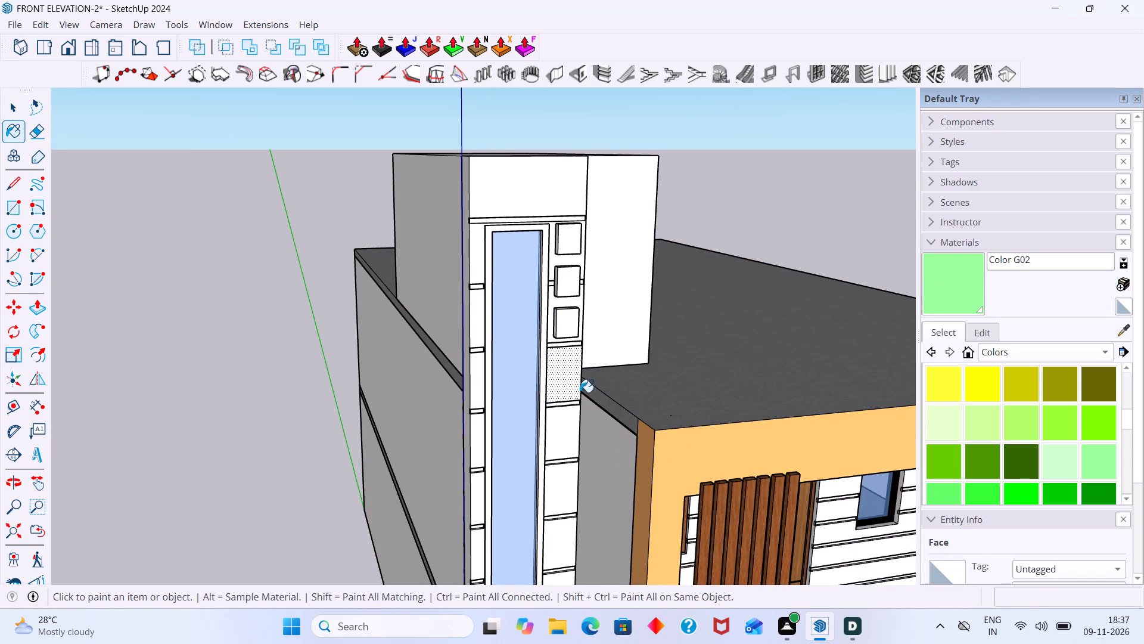
{"action": "left_click", "coordinate": [568, 392]}
{"action": "scroll", "coordinate": [558, 329], "scroll_direction": "up", "scroll_amount": 6}
{"action": "left_click", "coordinate": [546, 285]}
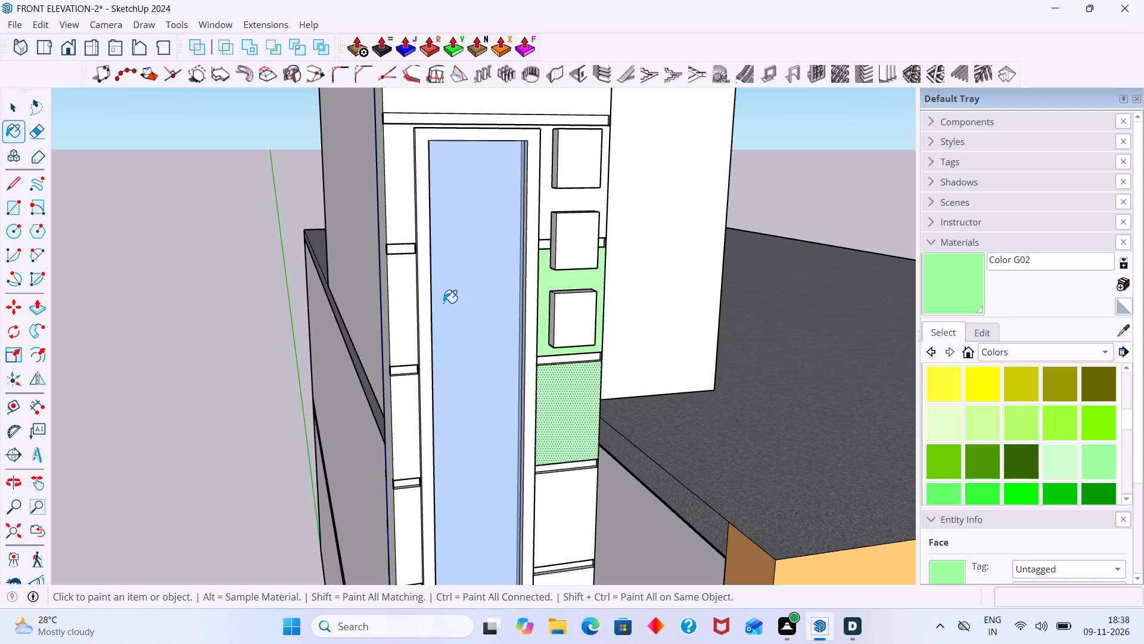
{"action": "left_click", "coordinate": [418, 308]}
{"action": "left_click", "coordinate": [411, 310]}
{"action": "left_click", "coordinate": [398, 419]}
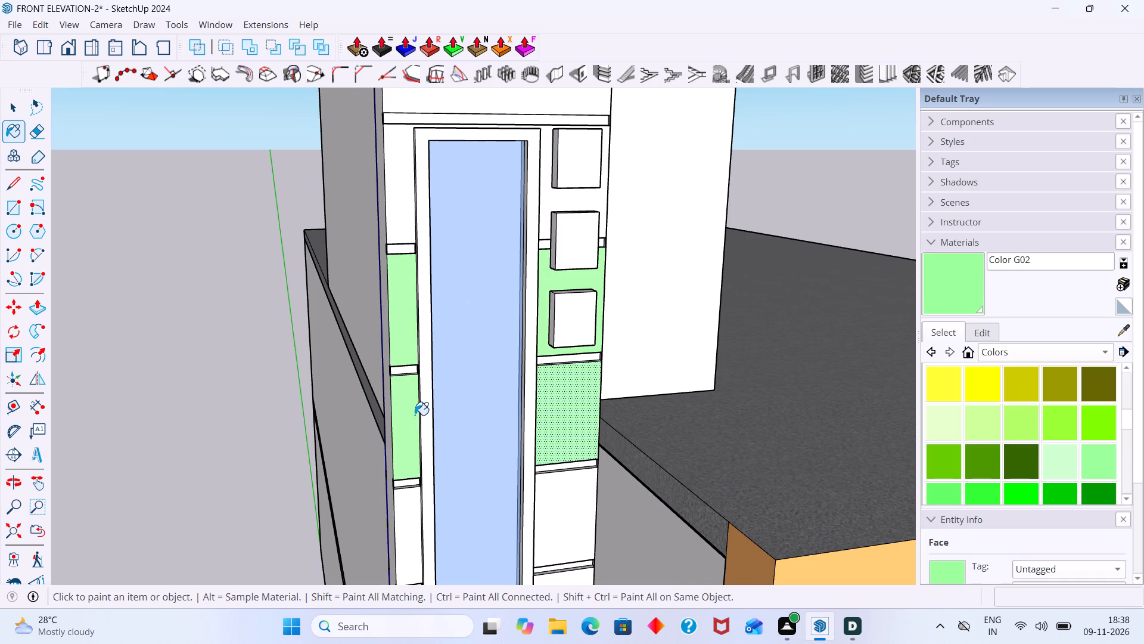
{"action": "left_click", "coordinate": [403, 224]}
{"action": "middle_click_drag", "start_coordinate": [562, 187], "coordinate": [593, 280]}
{"action": "scroll", "coordinate": [593, 290], "scroll_direction": "up", "scroll_amount": 1}
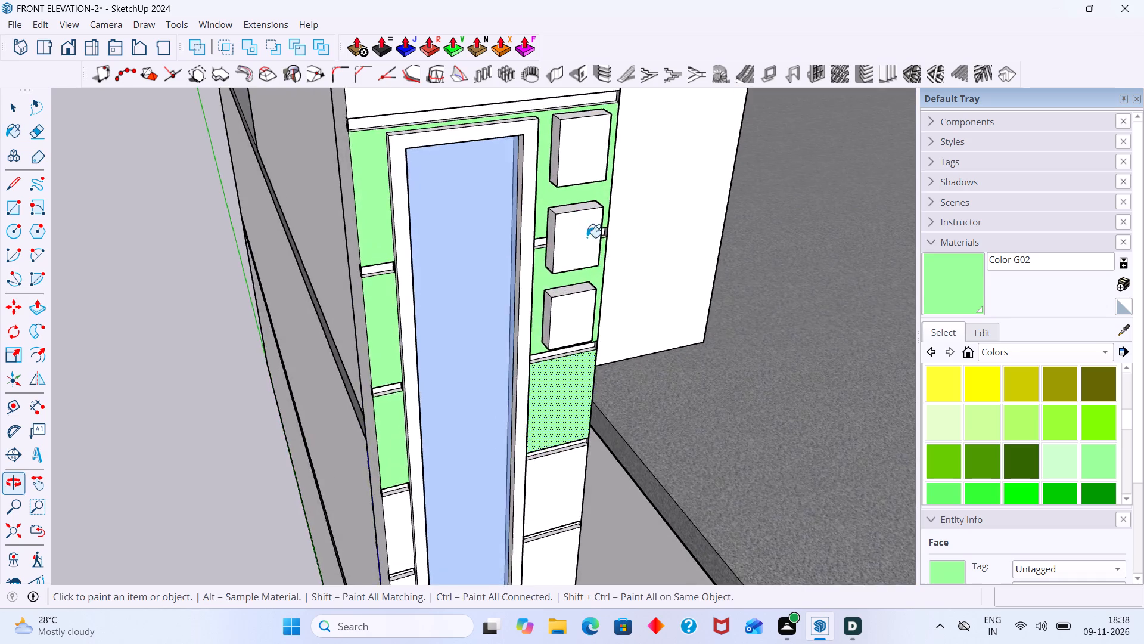
{"action": "scroll", "coordinate": [578, 191], "scroll_direction": "down", "scroll_amount": 5}
{"action": "left_click", "coordinate": [566, 119]}
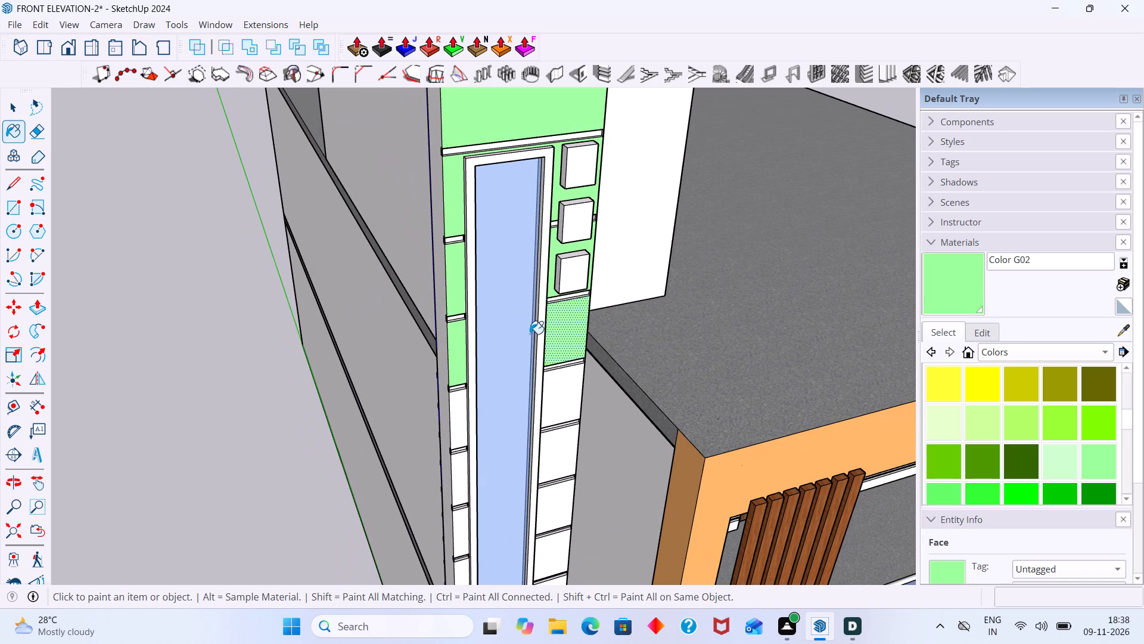
Continue Color G02 down the middle panels on both sides of the tall window.
{"action": "scroll", "coordinate": [558, 414], "scroll_direction": "up", "scroll_amount": 2}
{"action": "left_click", "coordinate": [557, 411]}
{"action": "left_click", "coordinate": [433, 439]}
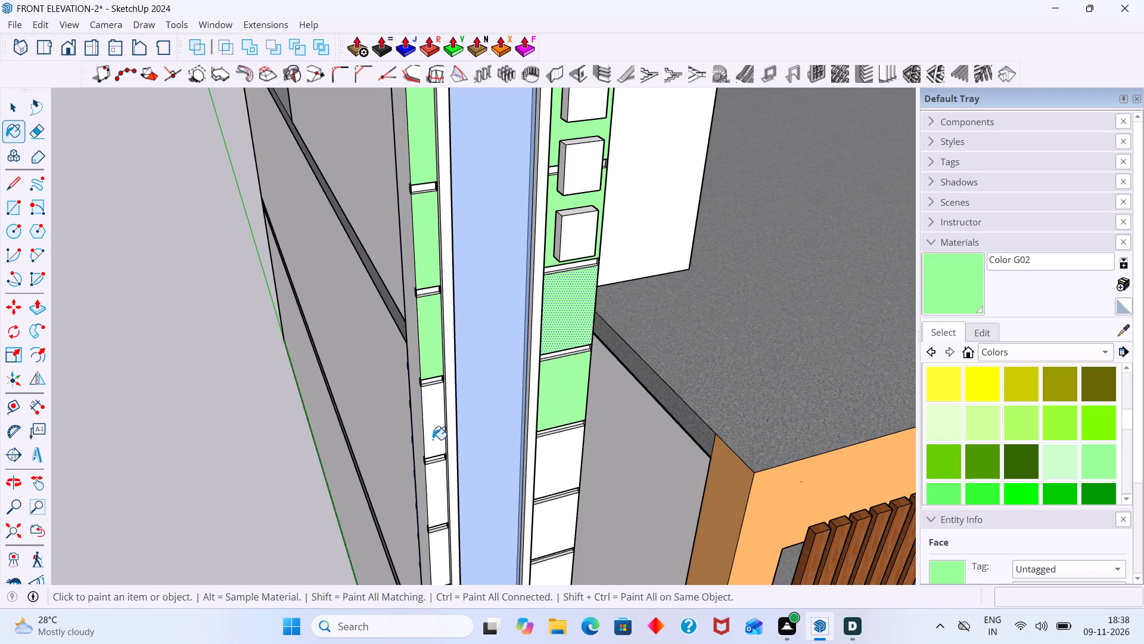
{"action": "middle_click_drag", "start_coordinate": [438, 462], "coordinate": [478, 286], "text": "shift"}
{"action": "scroll", "coordinate": [463, 298], "scroll_direction": "up", "scroll_amount": 2}
{"action": "left_click", "coordinate": [481, 319]}
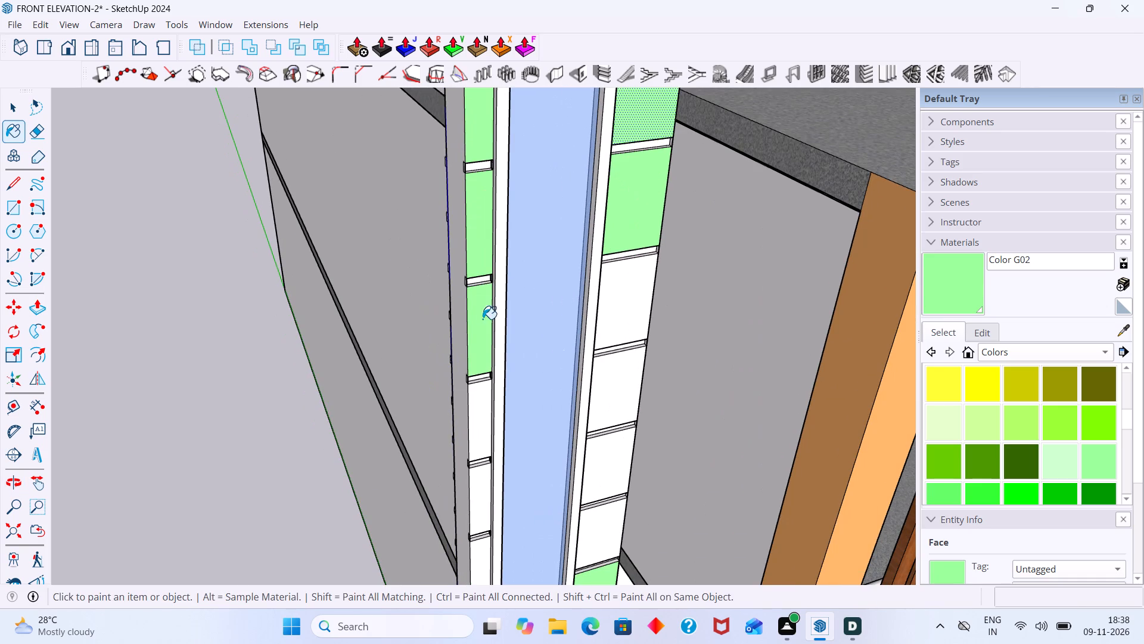
{"action": "left_click", "coordinate": [610, 304]}
{"action": "left_click", "coordinate": [624, 377]}
{"action": "left_click", "coordinate": [470, 421]}
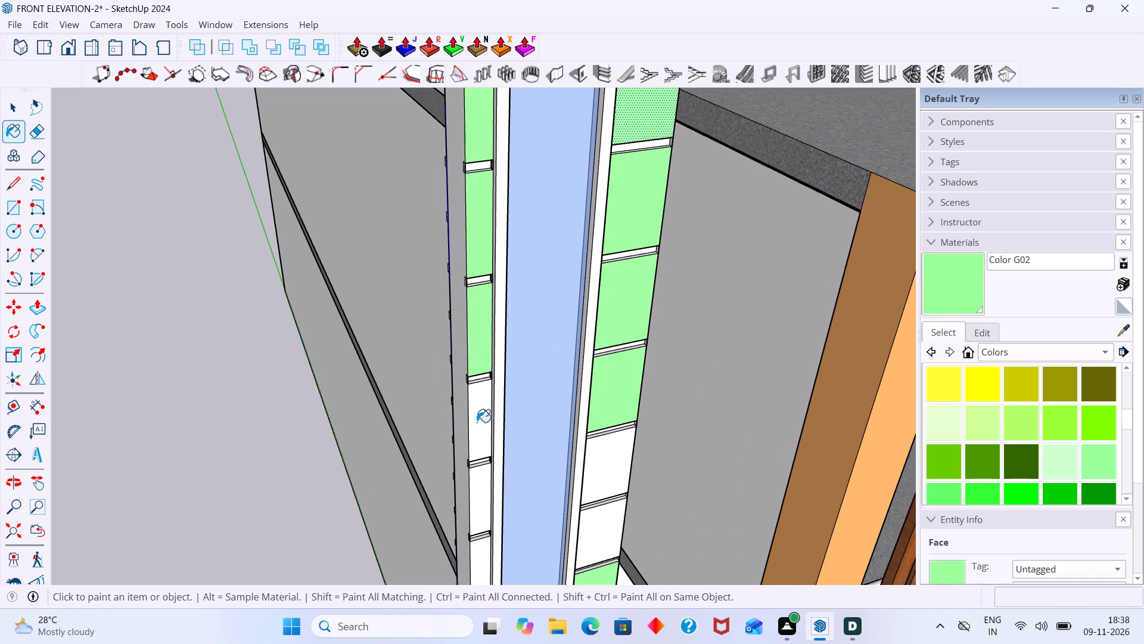
{"action": "left_click", "coordinate": [481, 493]}
{"action": "left_click", "coordinate": [593, 473]}
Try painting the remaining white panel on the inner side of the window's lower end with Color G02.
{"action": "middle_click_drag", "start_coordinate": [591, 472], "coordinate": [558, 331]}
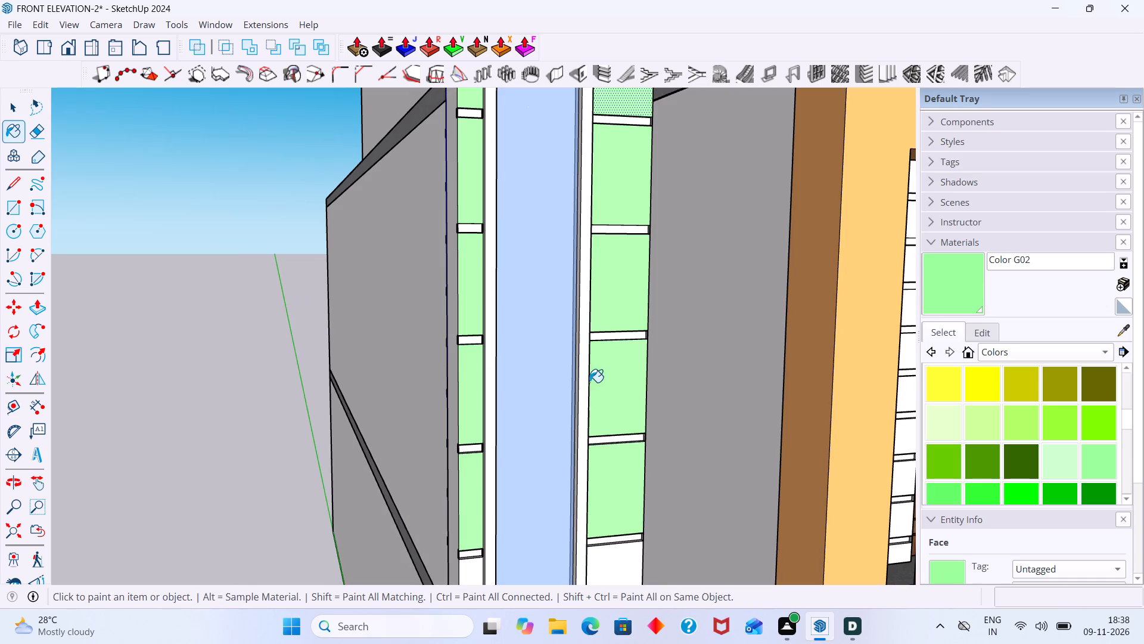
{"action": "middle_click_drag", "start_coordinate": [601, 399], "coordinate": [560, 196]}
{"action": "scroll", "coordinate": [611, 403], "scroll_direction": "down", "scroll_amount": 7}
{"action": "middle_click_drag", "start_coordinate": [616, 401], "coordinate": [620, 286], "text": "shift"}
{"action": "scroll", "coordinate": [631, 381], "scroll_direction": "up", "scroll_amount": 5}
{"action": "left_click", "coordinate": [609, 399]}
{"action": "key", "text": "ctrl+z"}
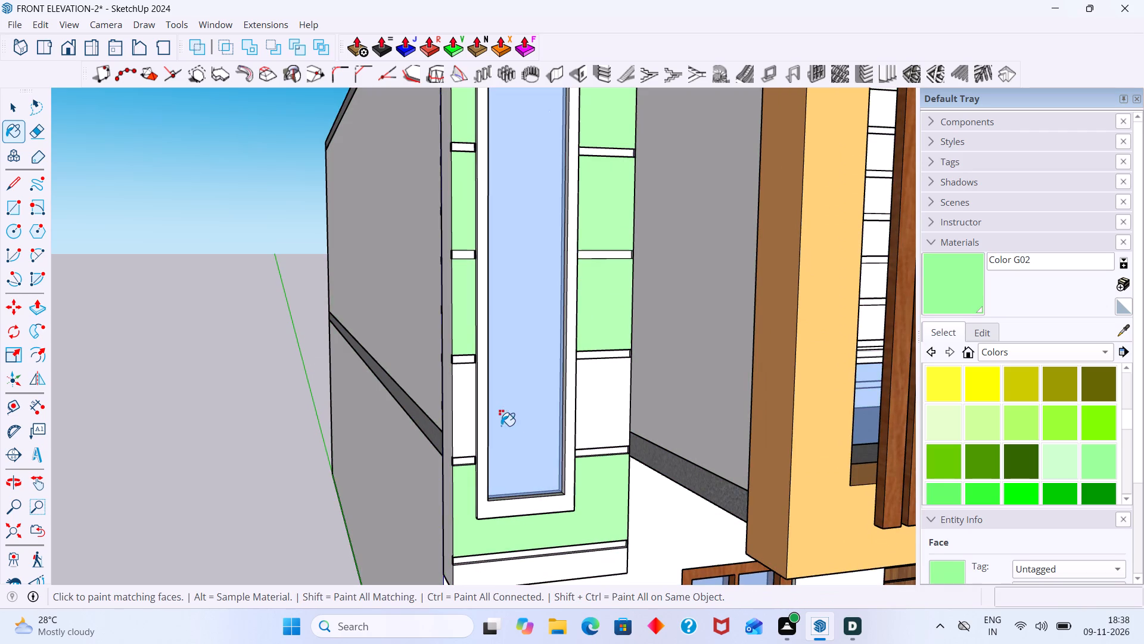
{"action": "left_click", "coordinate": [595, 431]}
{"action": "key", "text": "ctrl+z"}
Paint the last white panels on both sides of the tall window's lower end with Color G02.
{"action": "key", "text": "space"}
{"action": "double_click", "coordinate": [596, 428]}
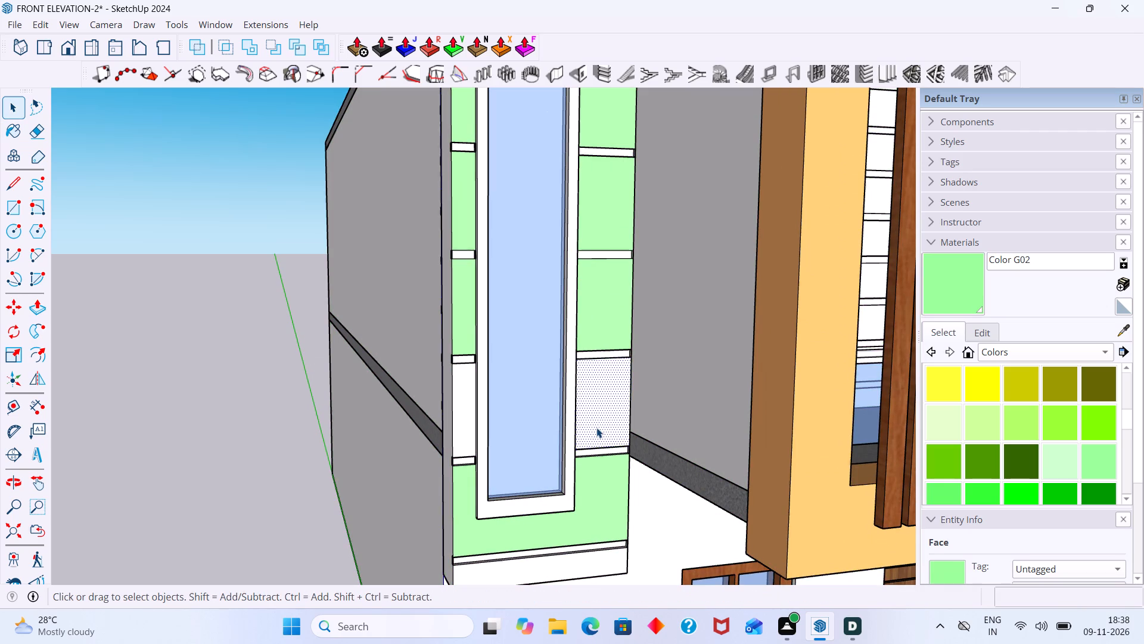
{"action": "left_click", "coordinate": [969, 298]}
{"action": "left_click", "coordinate": [618, 415]}
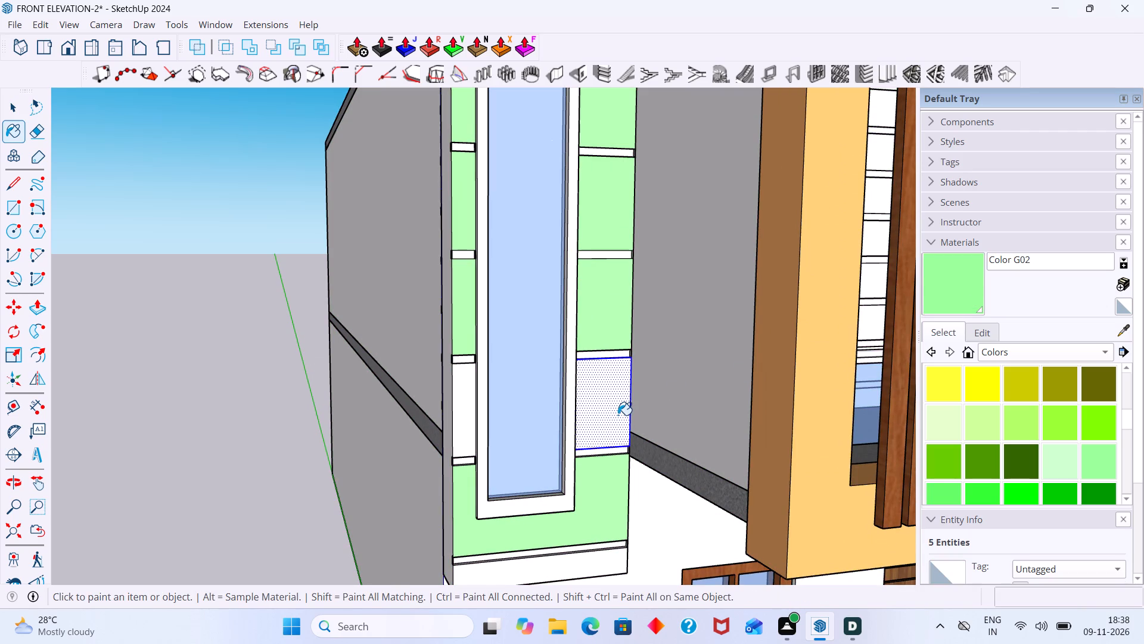
{"action": "left_click", "coordinate": [463, 427]}
Paint the tower's outer side face and the front strip below its lowest groove with Color G02.
{"action": "middle_click_drag", "start_coordinate": [581, 340], "coordinate": [763, 404]}
{"action": "scroll", "coordinate": [392, 309], "scroll_direction": "up", "scroll_amount": 2}
{"action": "left_click", "coordinate": [482, 288]}
{"action": "scroll", "coordinate": [482, 287], "scroll_direction": "down", "scroll_amount": 5}
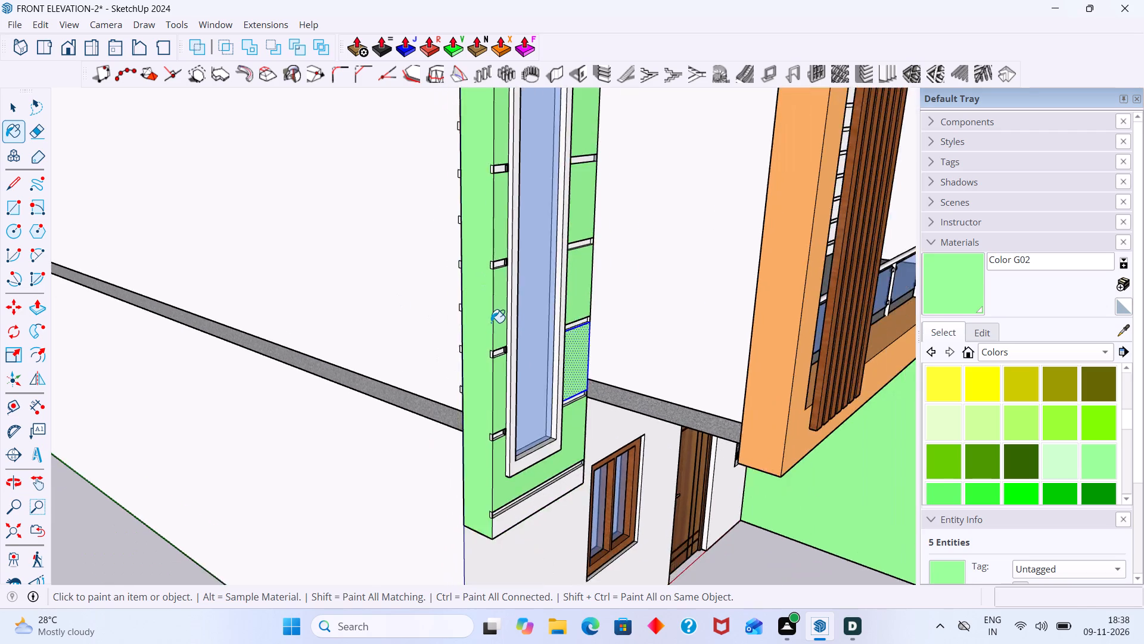
{"action": "scroll", "coordinate": [491, 323], "scroll_direction": "down", "scroll_amount": 5}
{"action": "scroll", "coordinate": [525, 475], "scroll_direction": "up", "scroll_amount": 7}
{"action": "left_click", "coordinate": [493, 432]}
Paint the tower's inner side face, beside the orange balcony frame, with Color G02.
{"action": "scroll", "coordinate": [491, 432], "scroll_direction": "down", "scroll_amount": 3}
{"action": "middle_click_drag", "start_coordinate": [555, 416], "coordinate": [487, 411]}
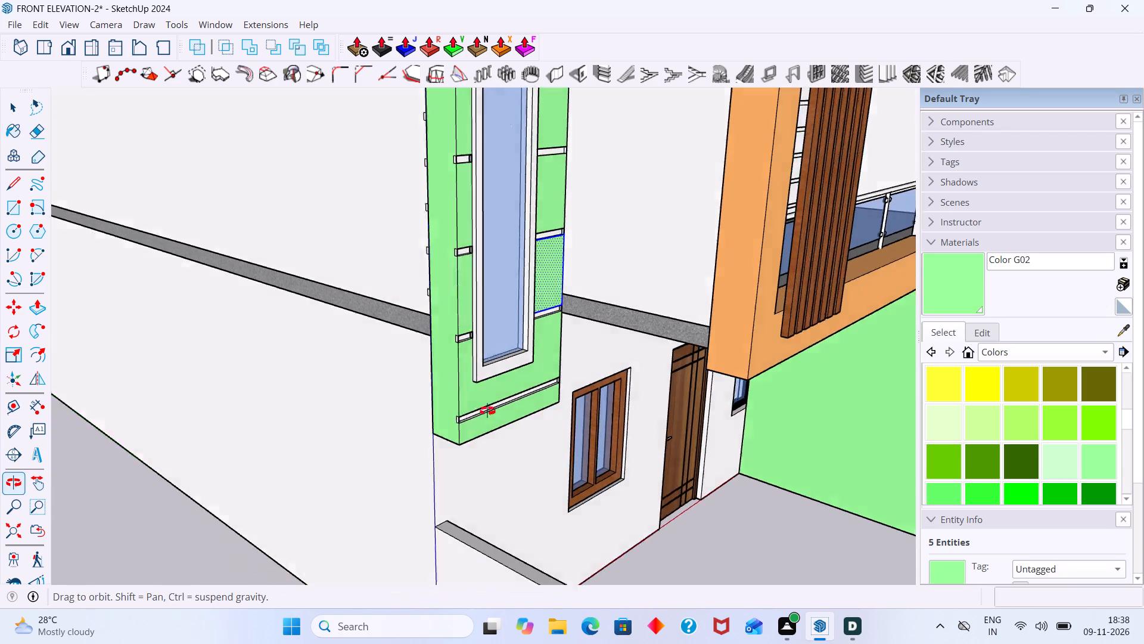
{"action": "middle_click_drag", "start_coordinate": [487, 411], "coordinate": [196, 392]}
{"action": "middle_click_drag", "start_coordinate": [344, 404], "coordinate": [343, 303]}
{"action": "scroll", "coordinate": [451, 353], "scroll_direction": "up", "scroll_amount": 7}
{"action": "left_click", "coordinate": [470, 346]}
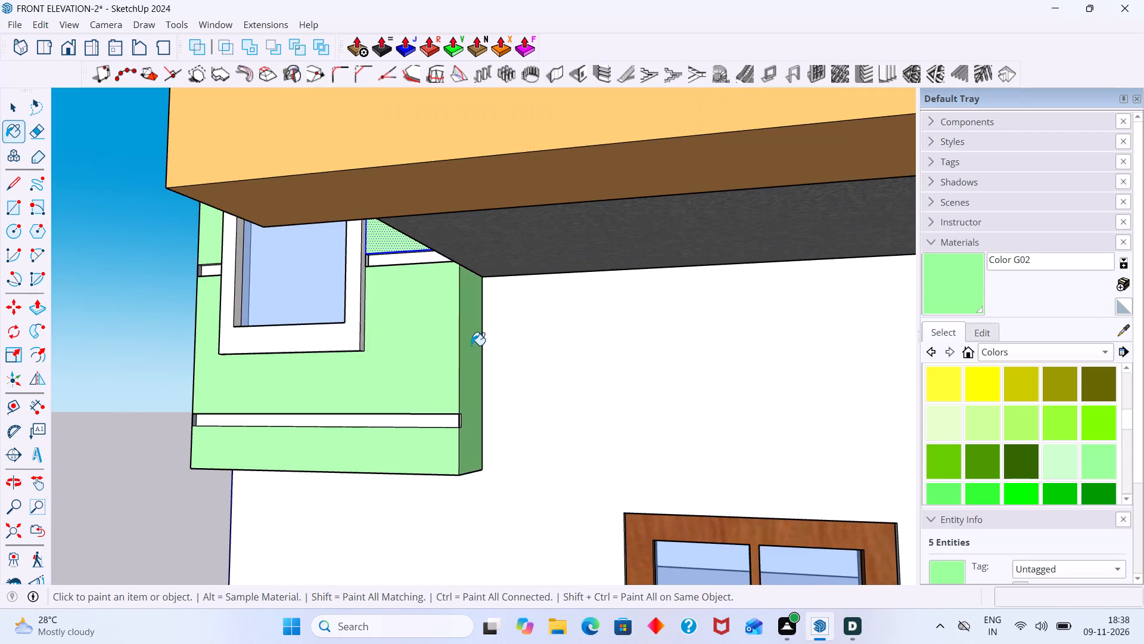
Examine the painted window tower together with the rest of the facade and the rooftop block.
{"action": "scroll", "coordinate": [471, 348], "scroll_direction": "down", "scroll_amount": 9}
{"action": "middle_click_drag", "start_coordinate": [460, 369], "coordinate": [584, 462]}
{"action": "scroll", "coordinate": [477, 275], "scroll_direction": "down", "scroll_amount": 6}
{"action": "middle_click_drag", "start_coordinate": [529, 250], "coordinate": [639, 265]}
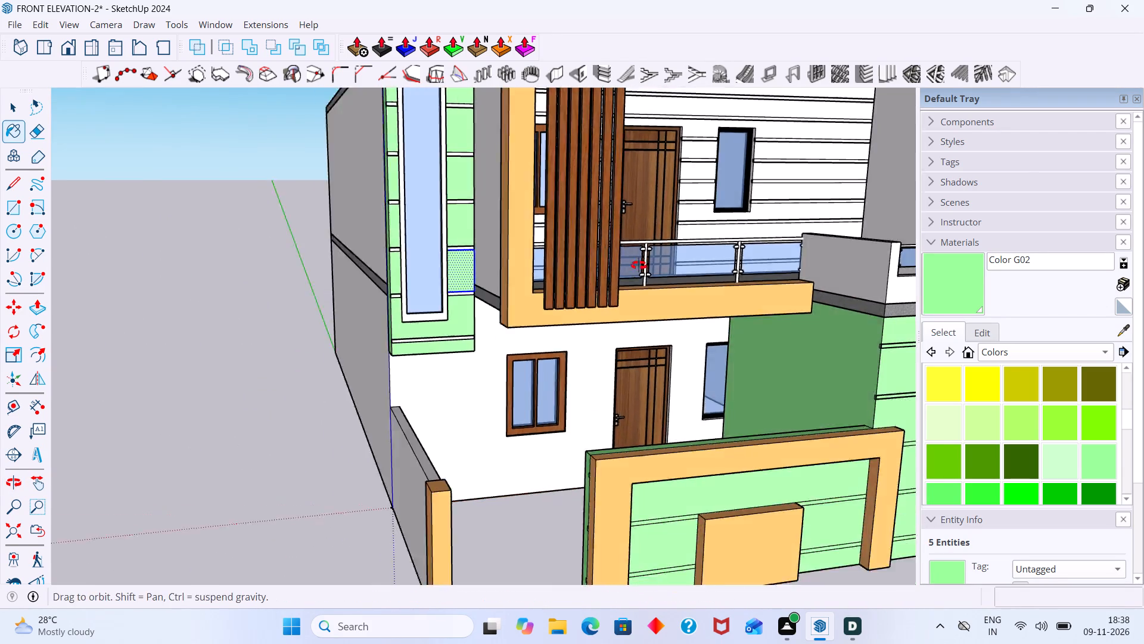
{"action": "middle_click_drag", "start_coordinate": [639, 265], "coordinate": [692, 285]}
{"action": "scroll", "coordinate": [563, 268], "scroll_direction": "down", "scroll_amount": 12}
{"action": "scroll", "coordinate": [529, 166], "scroll_direction": "up", "scroll_amount": 11}
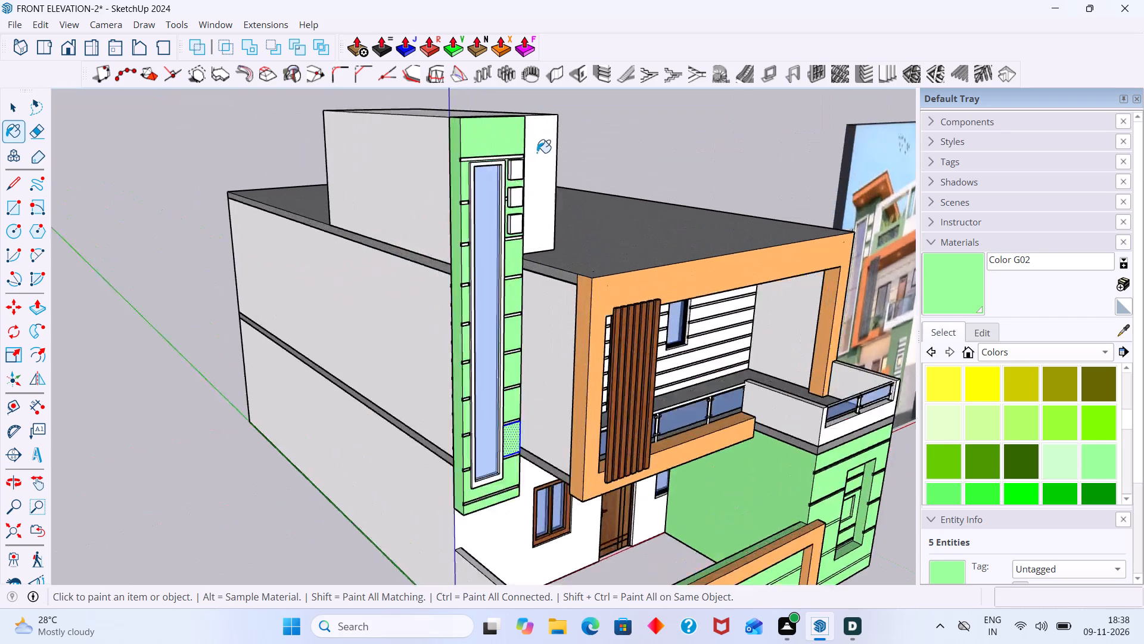
Paint the white back face of the tower's top horizontal groove, above the tall window, with Color G02.
{"action": "scroll", "coordinate": [537, 153], "scroll_direction": "up", "scroll_amount": 7}
{"action": "middle_click_drag", "start_coordinate": [539, 195], "coordinate": [201, 258]}
{"action": "scroll", "coordinate": [421, 244], "scroll_direction": "down", "scroll_amount": 2}
{"action": "scroll", "coordinate": [416, 233], "scroll_direction": "up", "scroll_amount": 5}
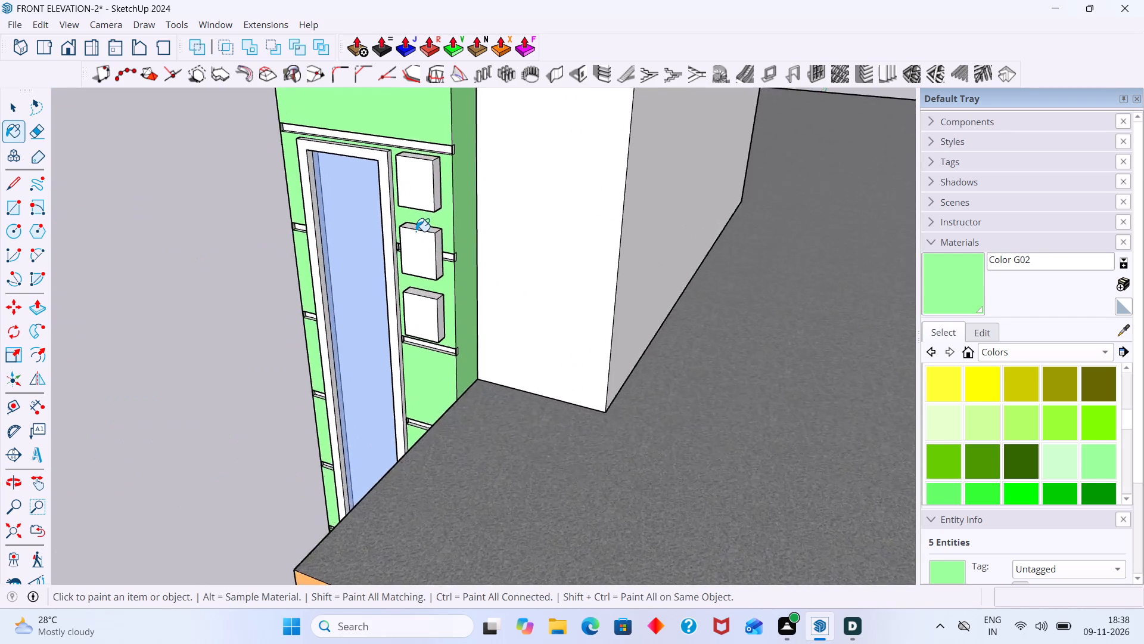
{"action": "scroll", "coordinate": [444, 131], "scroll_direction": "up", "scroll_amount": 16}
{"action": "left_click", "coordinate": [471, 144]}
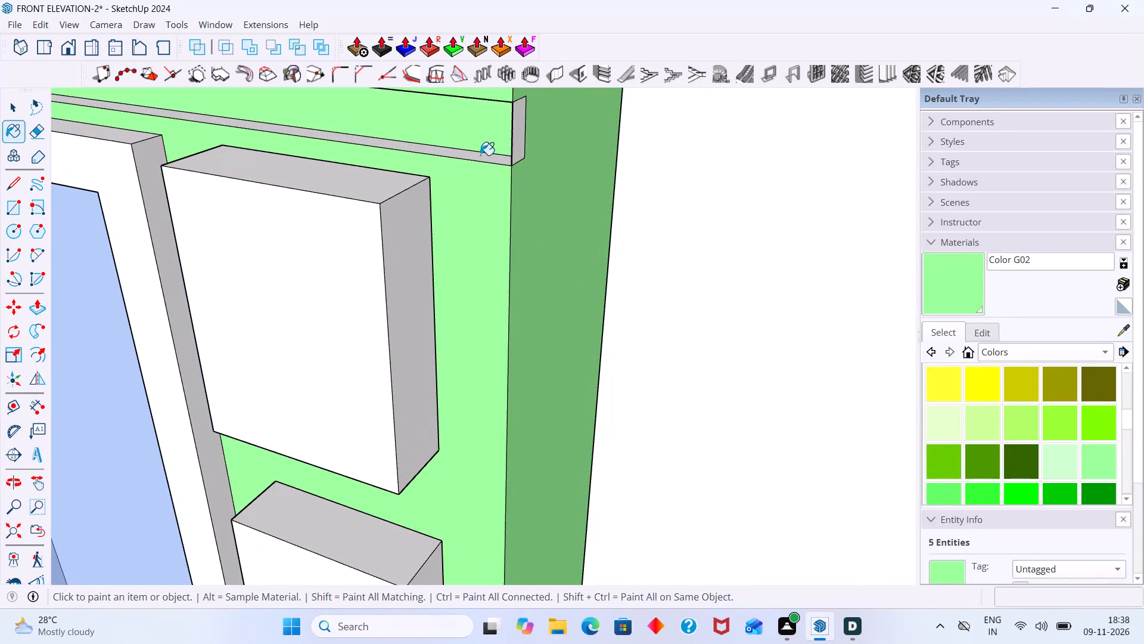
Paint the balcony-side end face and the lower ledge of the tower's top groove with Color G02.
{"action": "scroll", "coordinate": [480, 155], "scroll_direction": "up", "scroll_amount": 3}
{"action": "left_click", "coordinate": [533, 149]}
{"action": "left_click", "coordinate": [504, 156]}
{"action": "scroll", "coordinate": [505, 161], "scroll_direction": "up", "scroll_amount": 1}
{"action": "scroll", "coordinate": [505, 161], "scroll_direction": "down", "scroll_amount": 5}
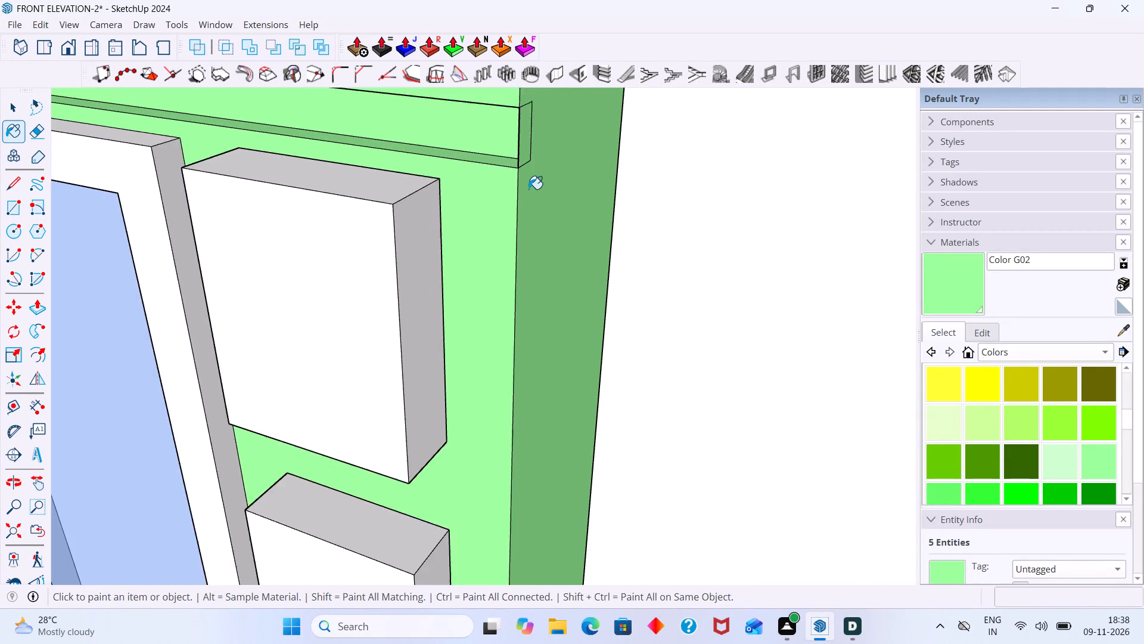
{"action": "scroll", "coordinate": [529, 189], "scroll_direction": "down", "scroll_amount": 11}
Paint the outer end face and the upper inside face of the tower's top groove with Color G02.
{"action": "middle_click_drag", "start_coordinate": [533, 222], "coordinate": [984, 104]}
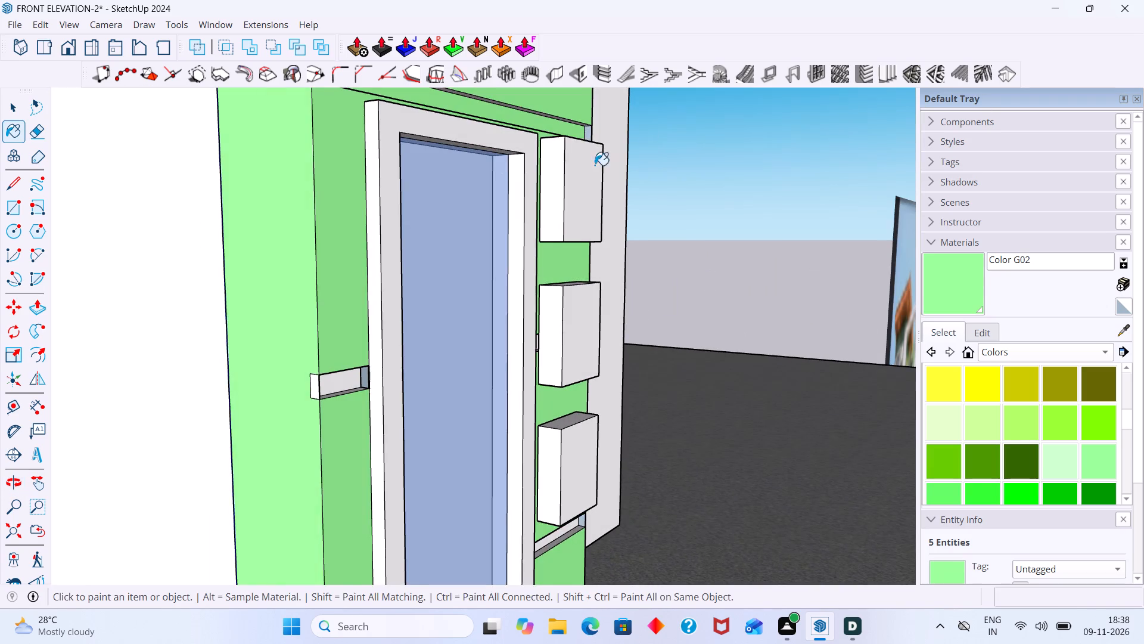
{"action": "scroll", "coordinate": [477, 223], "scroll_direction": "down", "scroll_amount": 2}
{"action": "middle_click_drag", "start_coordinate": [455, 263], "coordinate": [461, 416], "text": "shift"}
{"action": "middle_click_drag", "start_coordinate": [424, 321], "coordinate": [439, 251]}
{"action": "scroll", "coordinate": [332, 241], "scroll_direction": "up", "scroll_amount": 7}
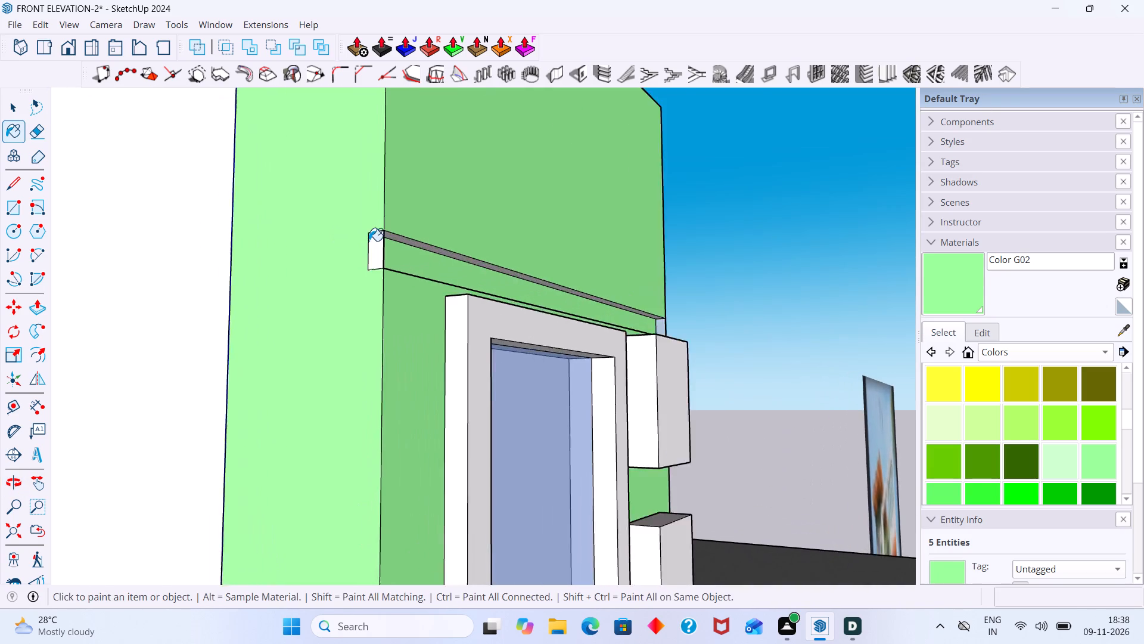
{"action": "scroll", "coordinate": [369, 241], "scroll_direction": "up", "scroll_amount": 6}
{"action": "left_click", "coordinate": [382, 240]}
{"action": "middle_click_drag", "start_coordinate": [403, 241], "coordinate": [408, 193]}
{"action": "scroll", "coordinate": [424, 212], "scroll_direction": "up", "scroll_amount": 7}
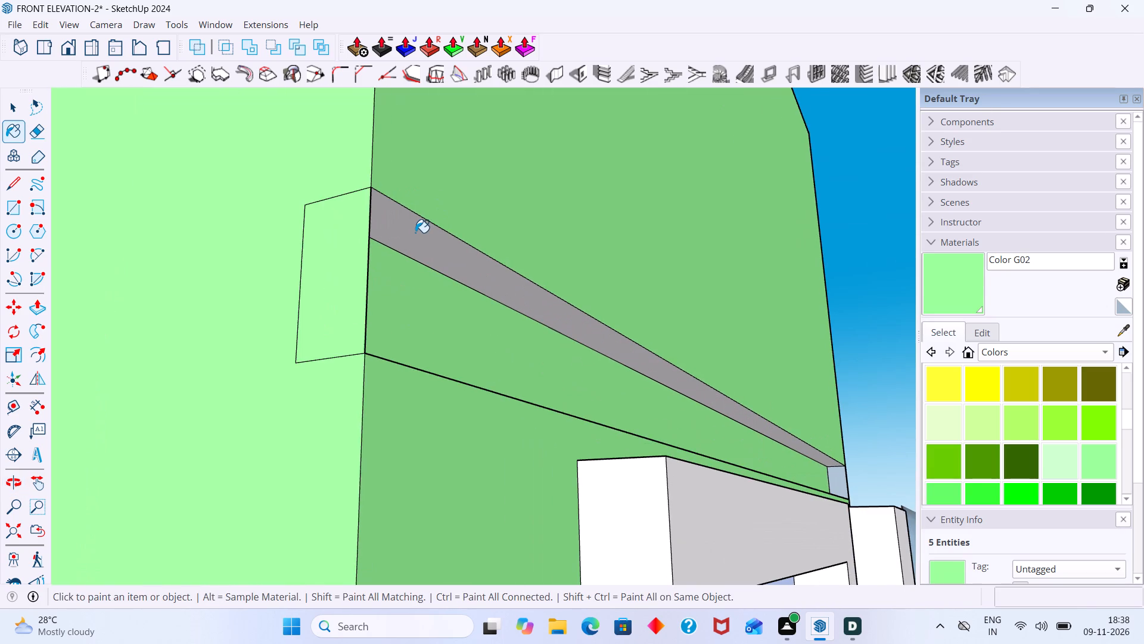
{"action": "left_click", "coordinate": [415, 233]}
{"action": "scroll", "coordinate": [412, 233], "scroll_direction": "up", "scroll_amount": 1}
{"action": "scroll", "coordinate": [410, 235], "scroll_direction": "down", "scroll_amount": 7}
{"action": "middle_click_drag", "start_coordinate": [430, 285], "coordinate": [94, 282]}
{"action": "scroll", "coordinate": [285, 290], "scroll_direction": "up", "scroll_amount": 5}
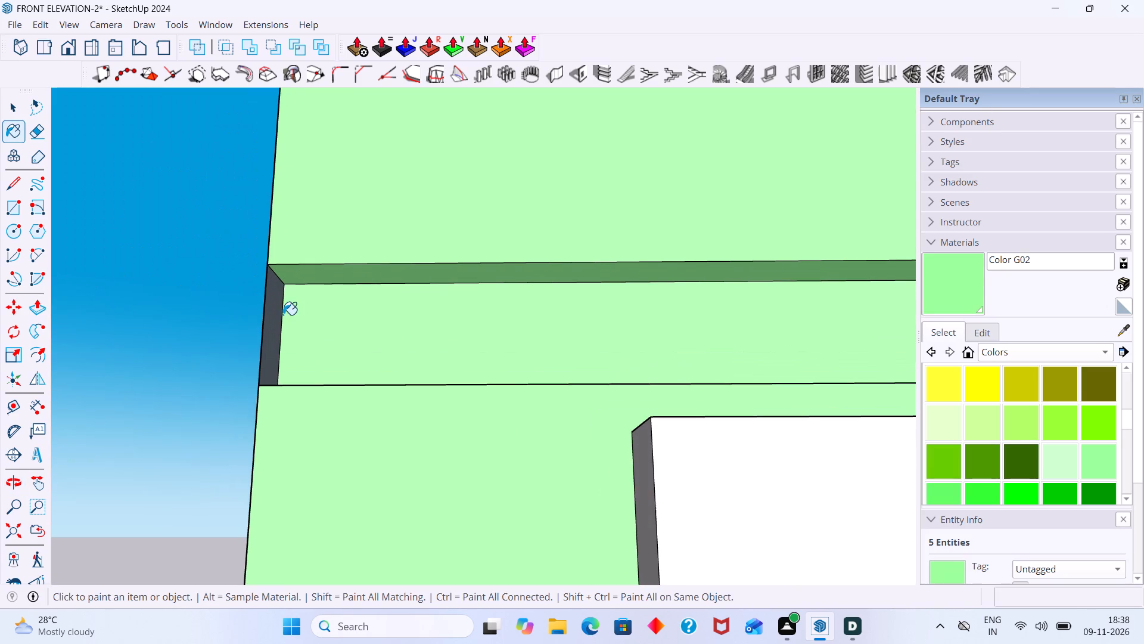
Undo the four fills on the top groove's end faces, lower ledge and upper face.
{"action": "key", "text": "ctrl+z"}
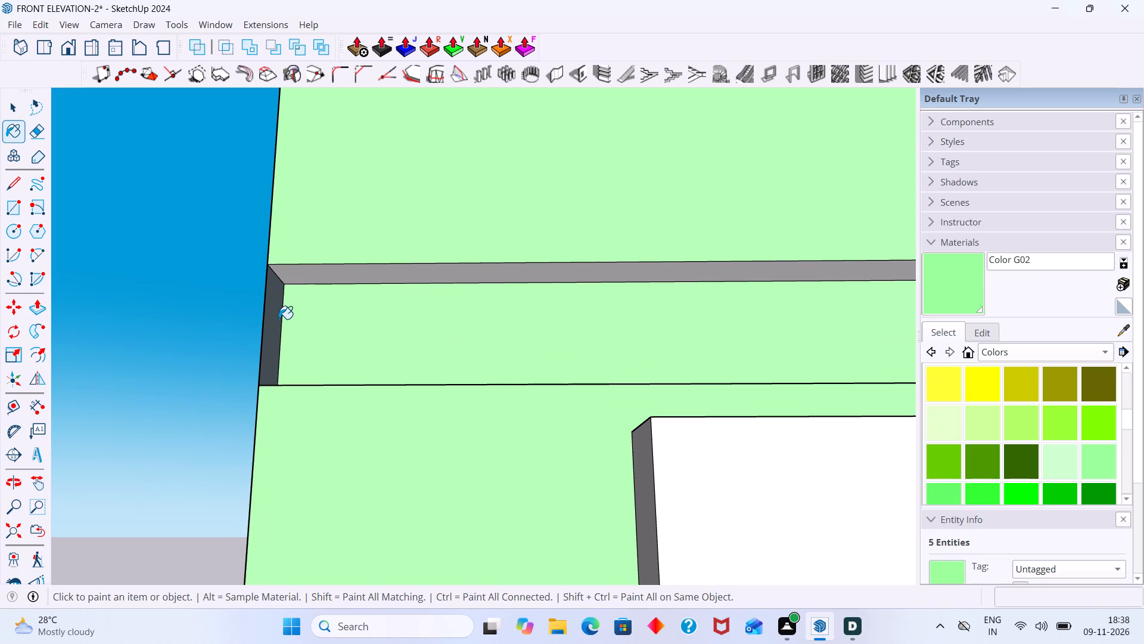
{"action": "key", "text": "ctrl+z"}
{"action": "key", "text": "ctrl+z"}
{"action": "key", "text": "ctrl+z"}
Erase the short vertical corner edges closing both ends of the tower's top groove.
{"action": "scroll", "coordinate": [296, 326], "scroll_direction": "down", "scroll_amount": 4}
{"action": "key", "text": "space"}
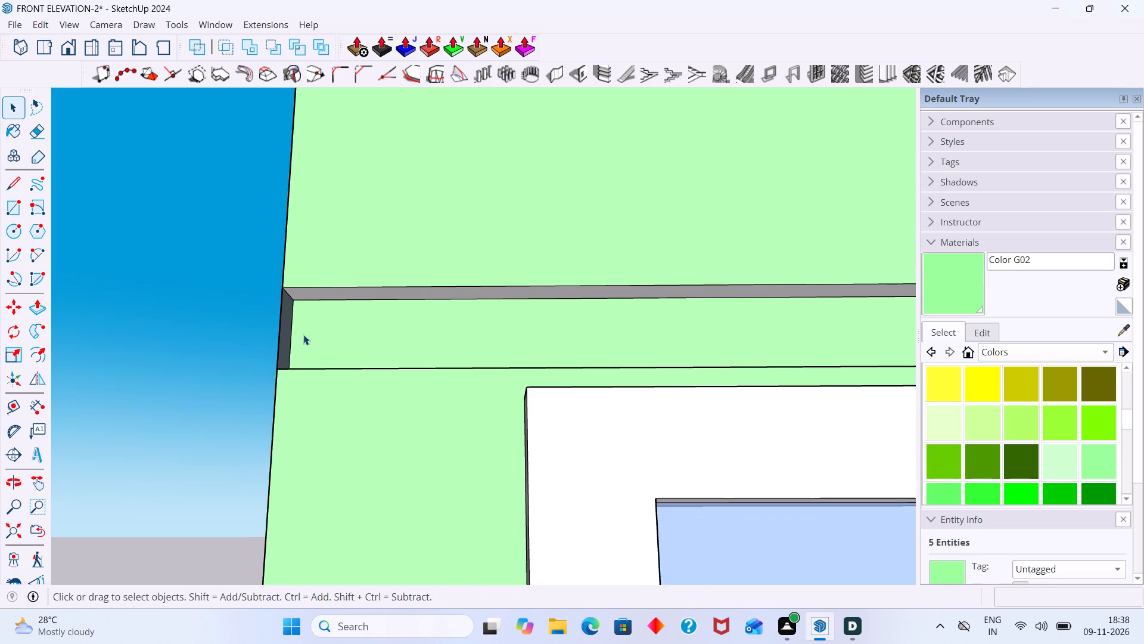
{"action": "middle_click_drag", "start_coordinate": [294, 333], "coordinate": [557, 387]}
{"action": "scroll", "coordinate": [292, 317], "scroll_direction": "up", "scroll_amount": 4}
{"action": "left_click", "coordinate": [324, 308]}
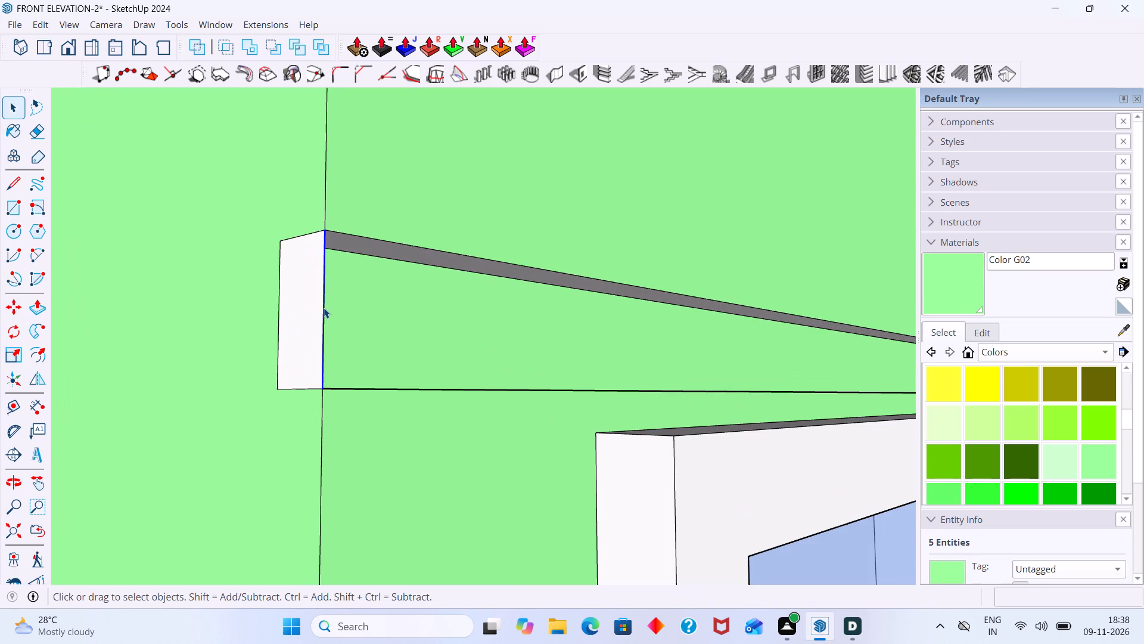
{"action": "key", "text": "Delete"}
{"action": "scroll", "coordinate": [333, 311], "scroll_direction": "down", "scroll_amount": 4}
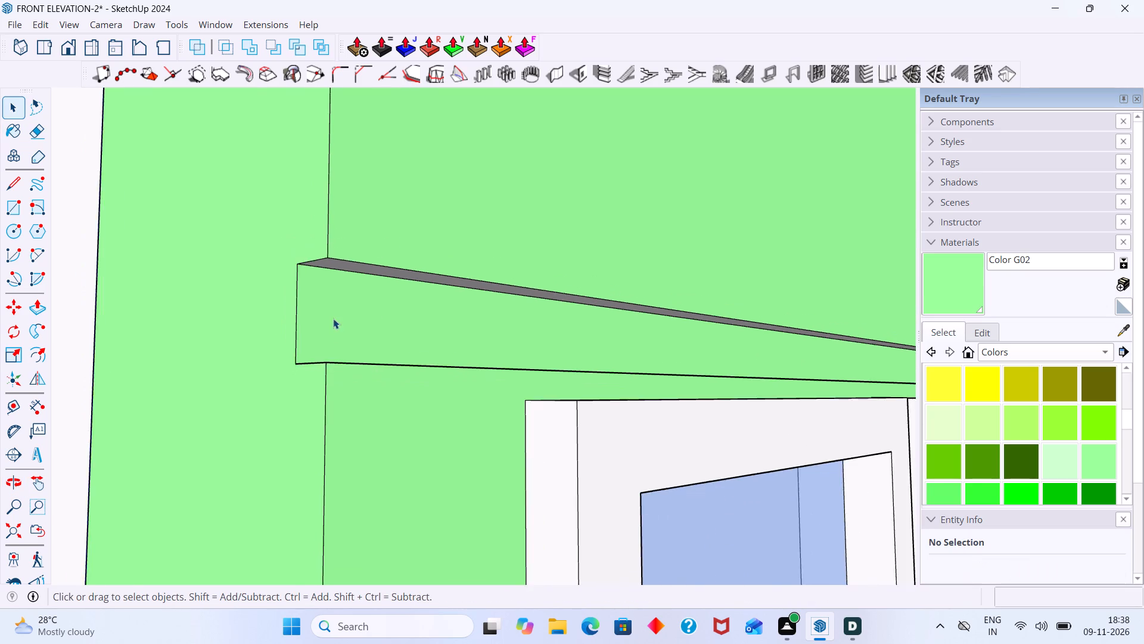
{"action": "scroll", "coordinate": [333, 318], "scroll_direction": "down", "scroll_amount": 7}
{"action": "middle_click_drag", "start_coordinate": [645, 331], "coordinate": [397, 343], "text": "shift"}
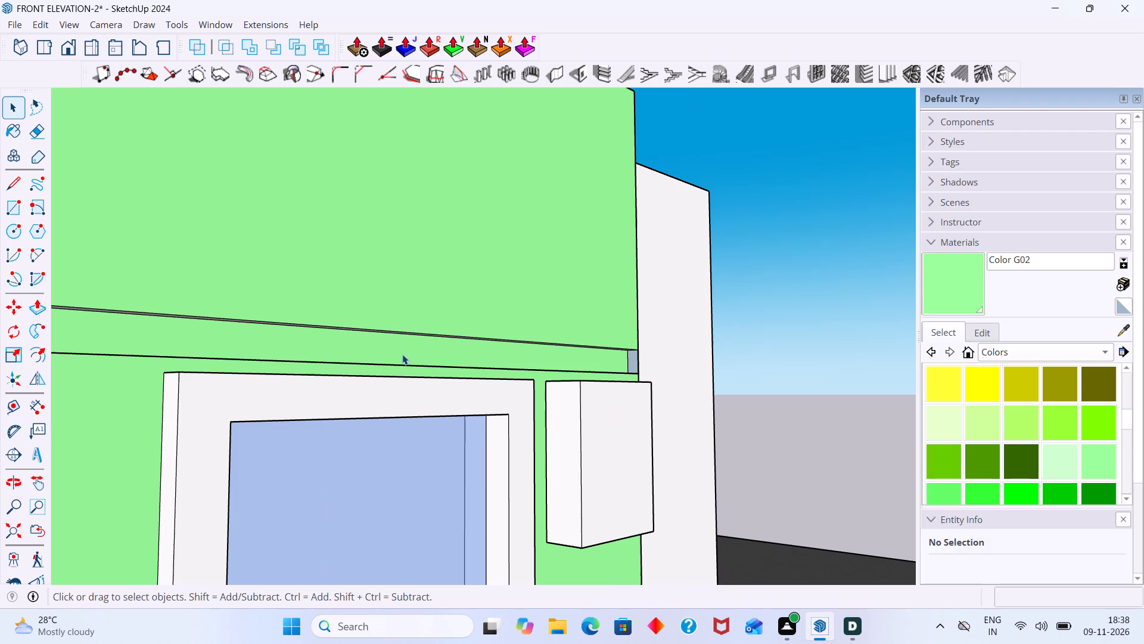
{"action": "key", "text": "e"}
{"action": "scroll", "coordinate": [638, 353], "scroll_direction": "up", "scroll_amount": 9}
{"action": "left_click", "coordinate": [638, 359]}
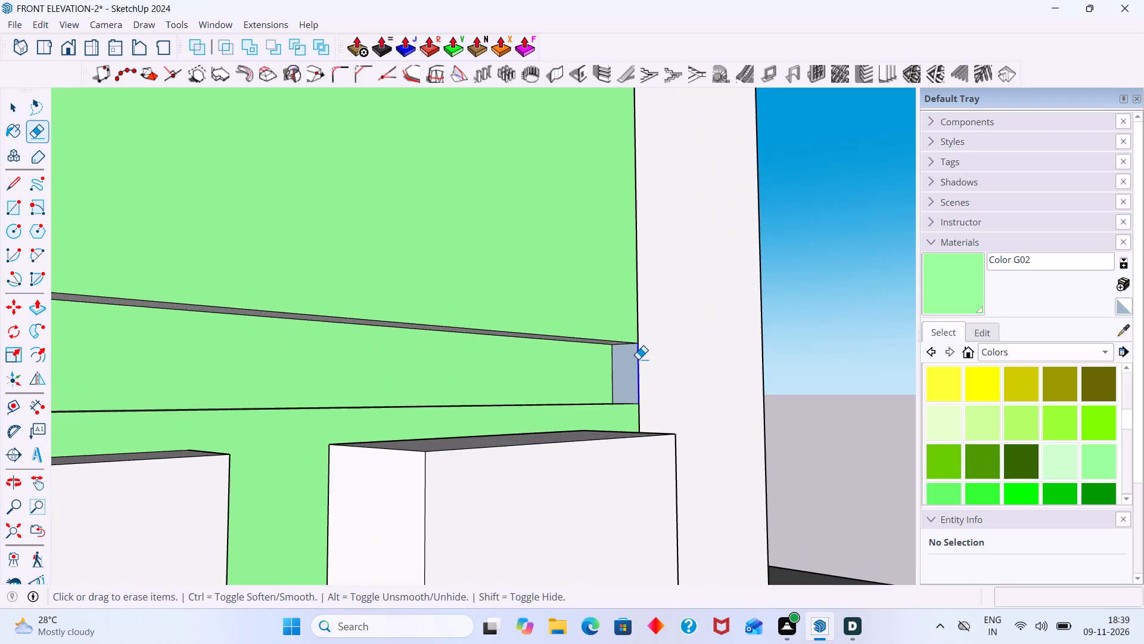
Erase the short vertical corner edges closing both ends of the second groove, behind the middle square box.
{"action": "scroll", "coordinate": [637, 361], "scroll_direction": "down", "scroll_amount": 11}
{"action": "middle_click_drag", "start_coordinate": [458, 363], "coordinate": [701, 163]}
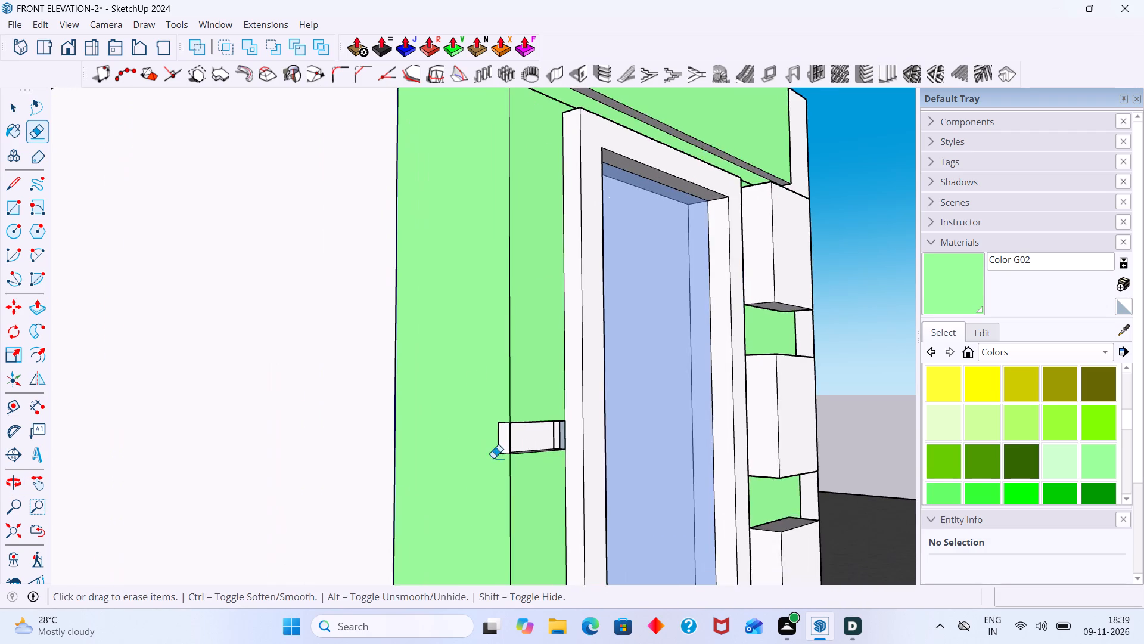
{"action": "scroll", "coordinate": [533, 489], "scroll_direction": "up", "scroll_amount": 5}
{"action": "left_click", "coordinate": [492, 417]}
{"action": "scroll", "coordinate": [490, 417], "scroll_direction": "down", "scroll_amount": 8}
{"action": "middle_click_drag", "start_coordinate": [577, 426], "coordinate": [537, 417], "text": "shift"}
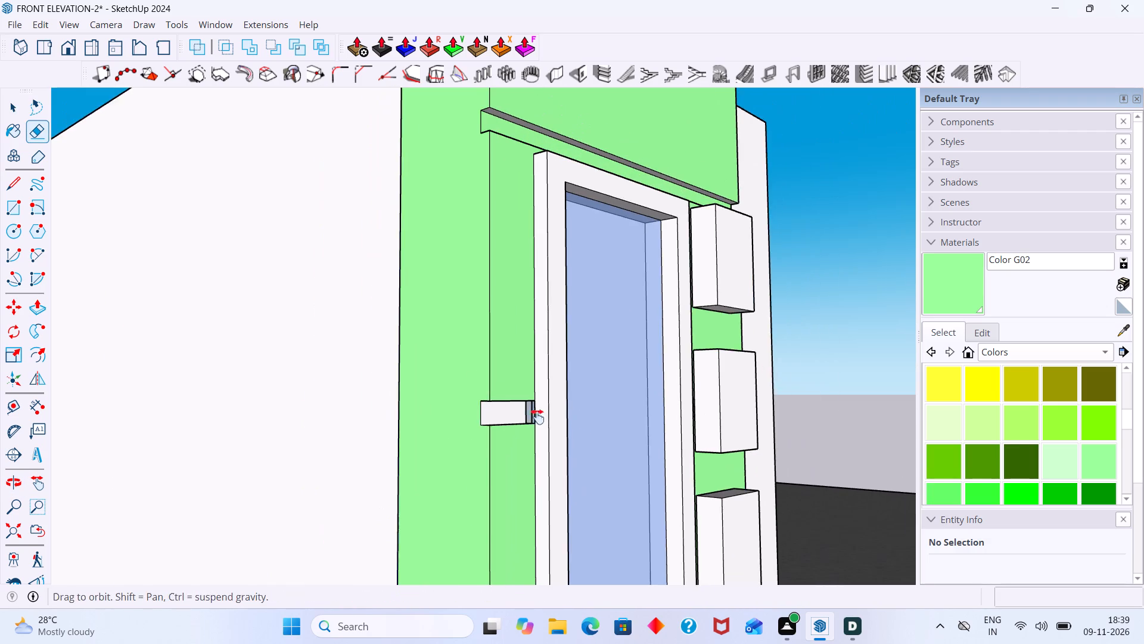
{"action": "middle_click_drag", "start_coordinate": [537, 417], "coordinate": [382, 396], "text": "shift"}
{"action": "middle_click_drag", "start_coordinate": [607, 418], "coordinate": [478, 422]}
{"action": "scroll", "coordinate": [691, 402], "scroll_direction": "up", "scroll_amount": 9}
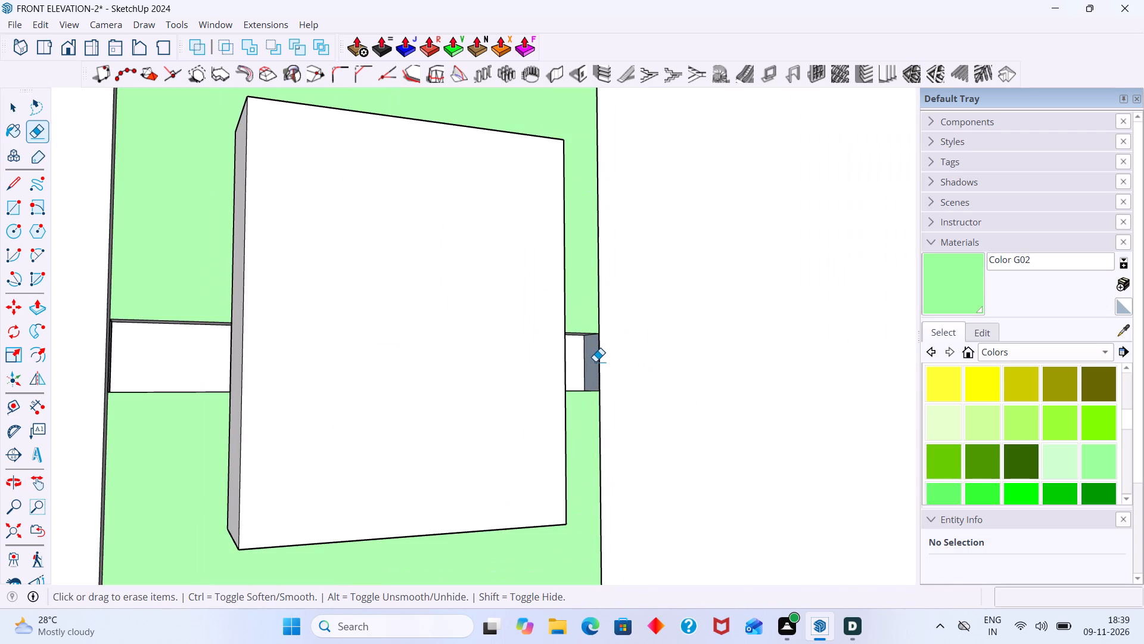
{"action": "left_click", "coordinate": [599, 361]}
Erase the short corner edges closing the outer ends of three grooves farther down the tower beside the tall window.
{"action": "scroll", "coordinate": [593, 374], "scroll_direction": "down", "scroll_amount": 13}
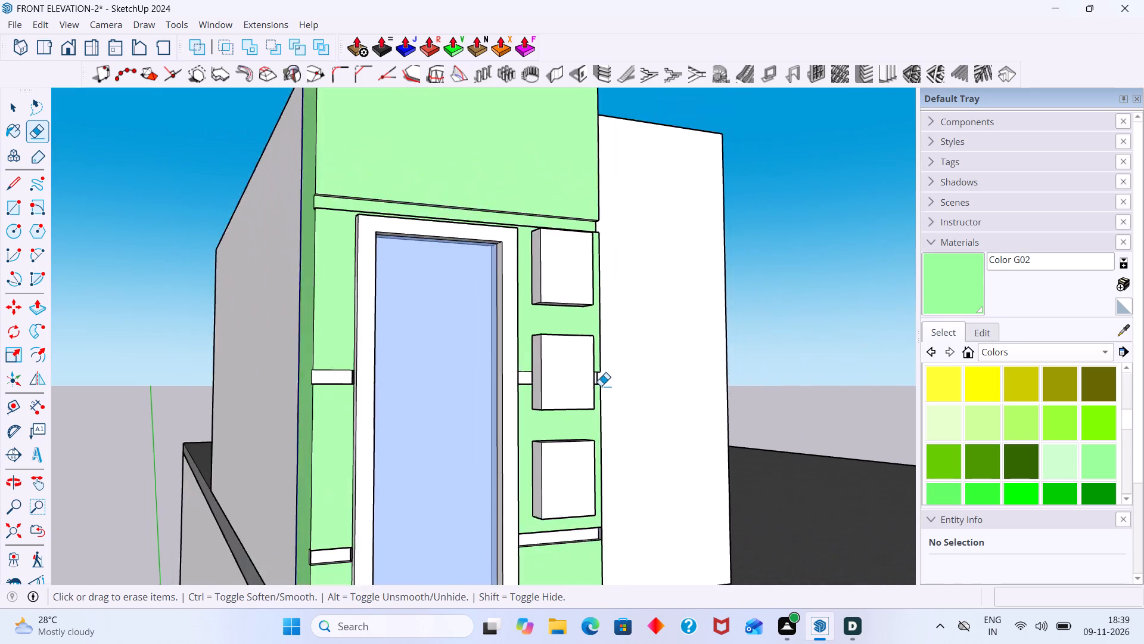
{"action": "scroll", "coordinate": [601, 386], "scroll_direction": "down", "scroll_amount": 5}
{"action": "scroll", "coordinate": [549, 432], "scroll_direction": "down", "scroll_amount": 3}
{"action": "middle_click_drag", "start_coordinate": [517, 451], "coordinate": [613, 241]}
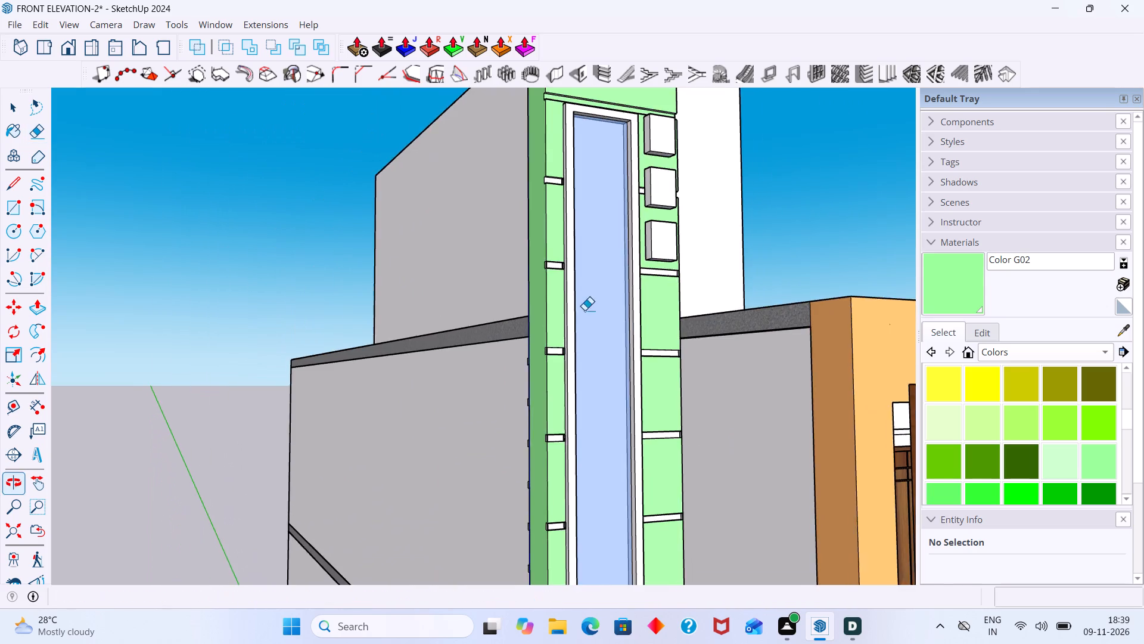
{"action": "scroll", "coordinate": [559, 347], "scroll_direction": "up", "scroll_amount": 13}
{"action": "left_click", "coordinate": [570, 344]}
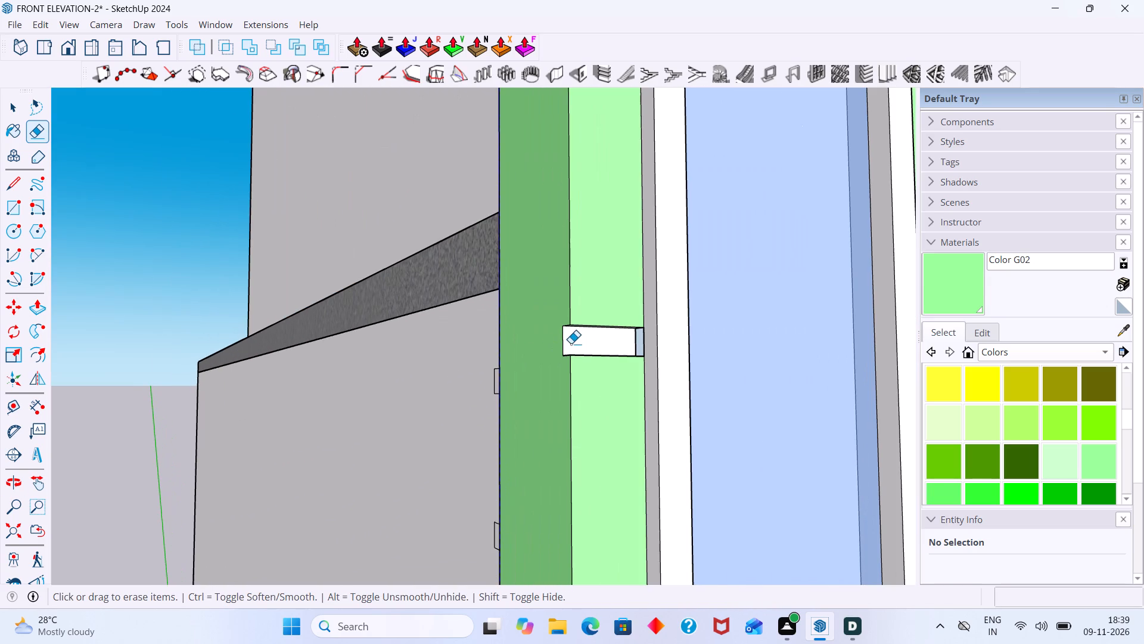
{"action": "scroll", "coordinate": [571, 343], "scroll_direction": "down", "scroll_amount": 5}
{"action": "middle_click_drag", "start_coordinate": [586, 351], "coordinate": [623, 238], "text": "shift"}
{"action": "scroll", "coordinate": [600, 462], "scroll_direction": "up", "scroll_amount": 6}
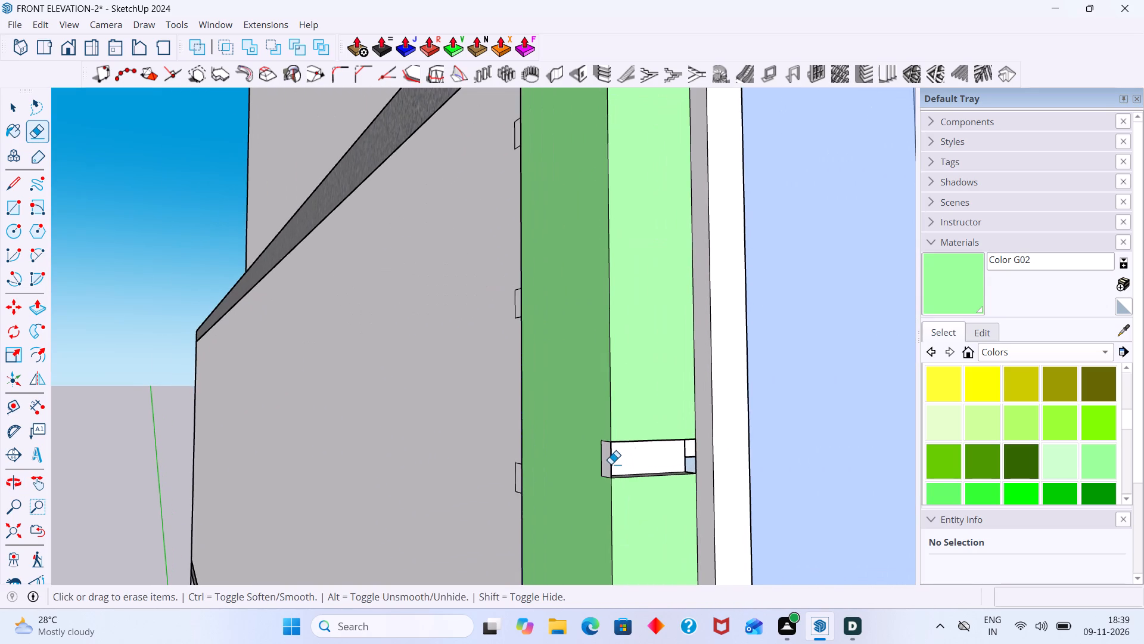
{"action": "left_click", "coordinate": [610, 464]}
{"action": "scroll", "coordinate": [610, 464], "scroll_direction": "down", "scroll_amount": 6}
{"action": "middle_click_drag", "start_coordinate": [608, 459], "coordinate": [626, 282]}
{"action": "middle_click_drag", "start_coordinate": [641, 442], "coordinate": [646, 323]}
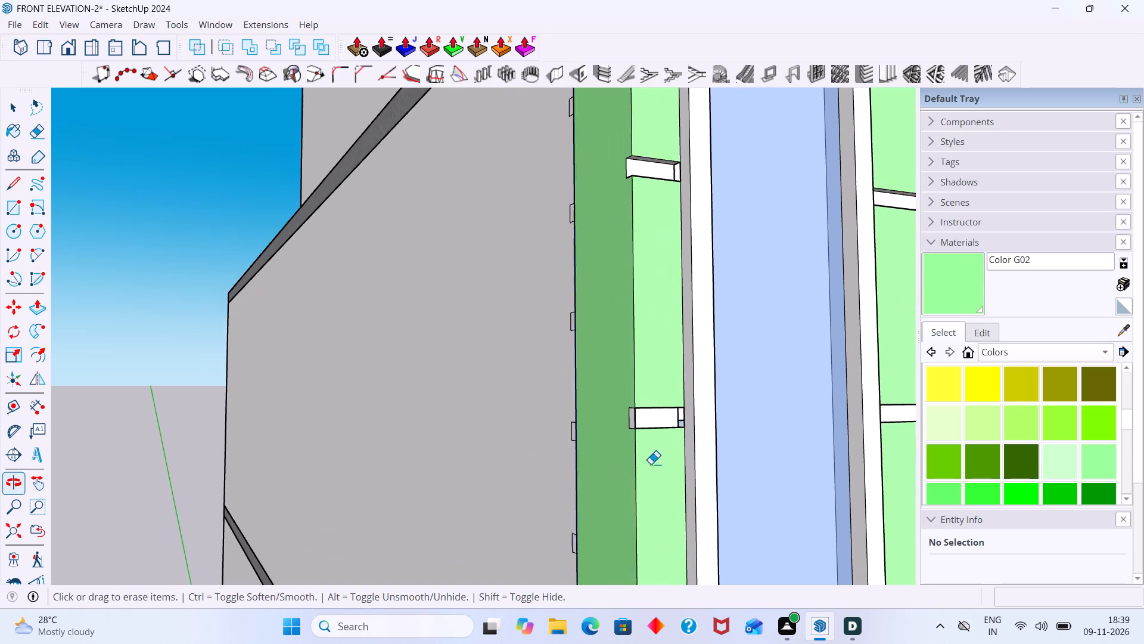
{"action": "scroll", "coordinate": [651, 464], "scroll_direction": "up", "scroll_amount": 4}
{"action": "left_click", "coordinate": [629, 396]}
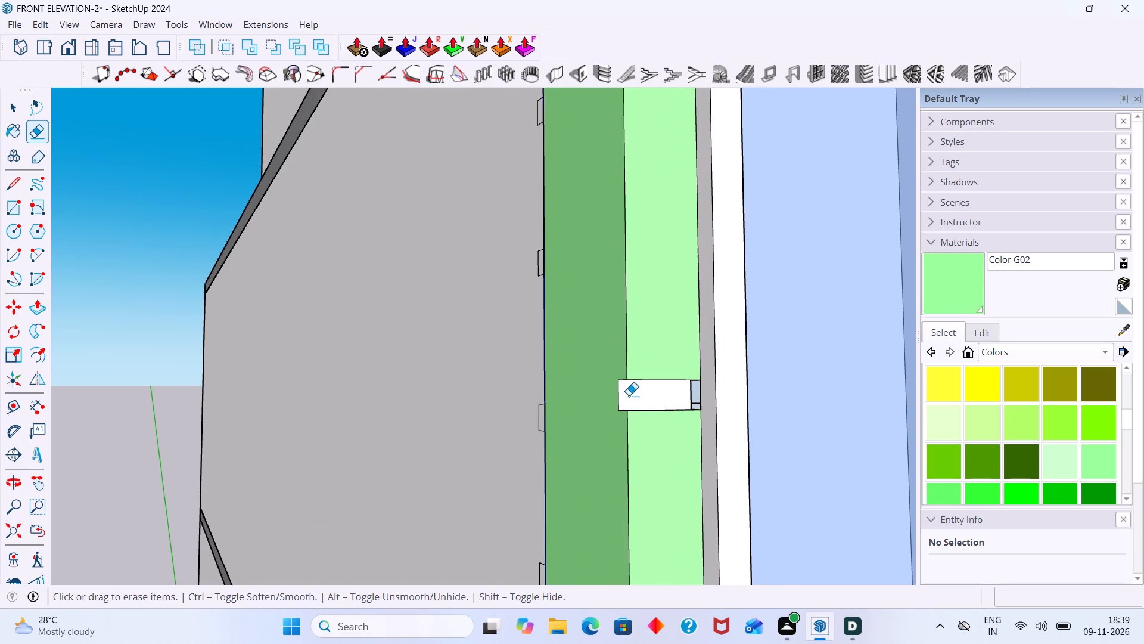
{"action": "scroll", "coordinate": [628, 395], "scroll_direction": "down", "scroll_amount": 13}
Erase the short edges closing the balcony-side ends of three grooves along the tower below the square boxes.
{"action": "scroll", "coordinate": [840, 414], "scroll_direction": "up", "scroll_amount": 10}
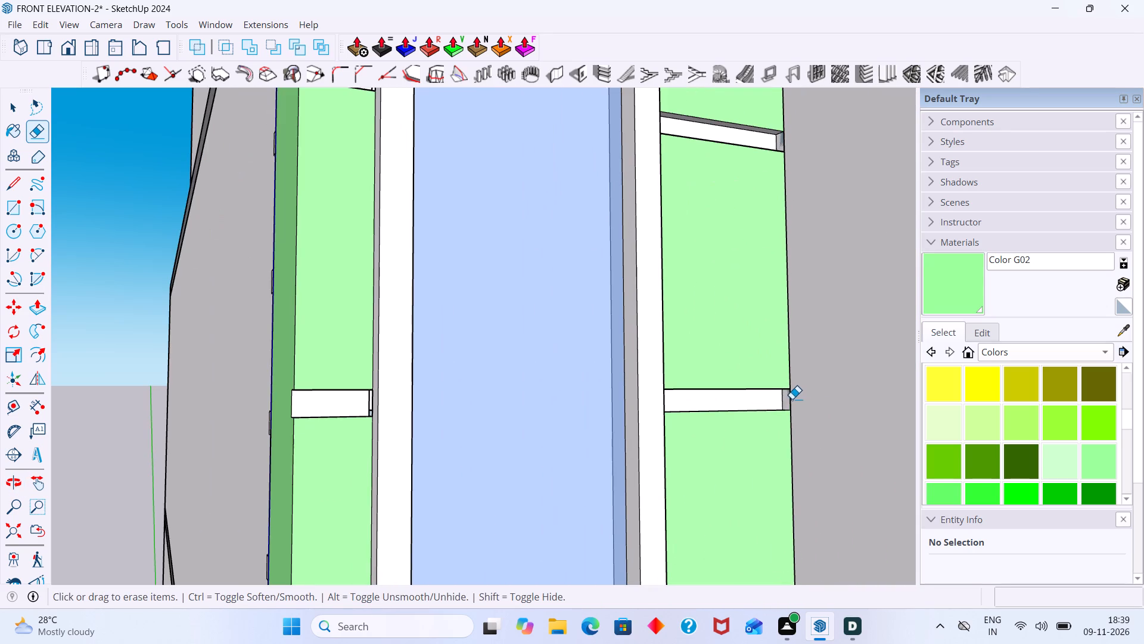
{"action": "left_click", "coordinate": [792, 399]}
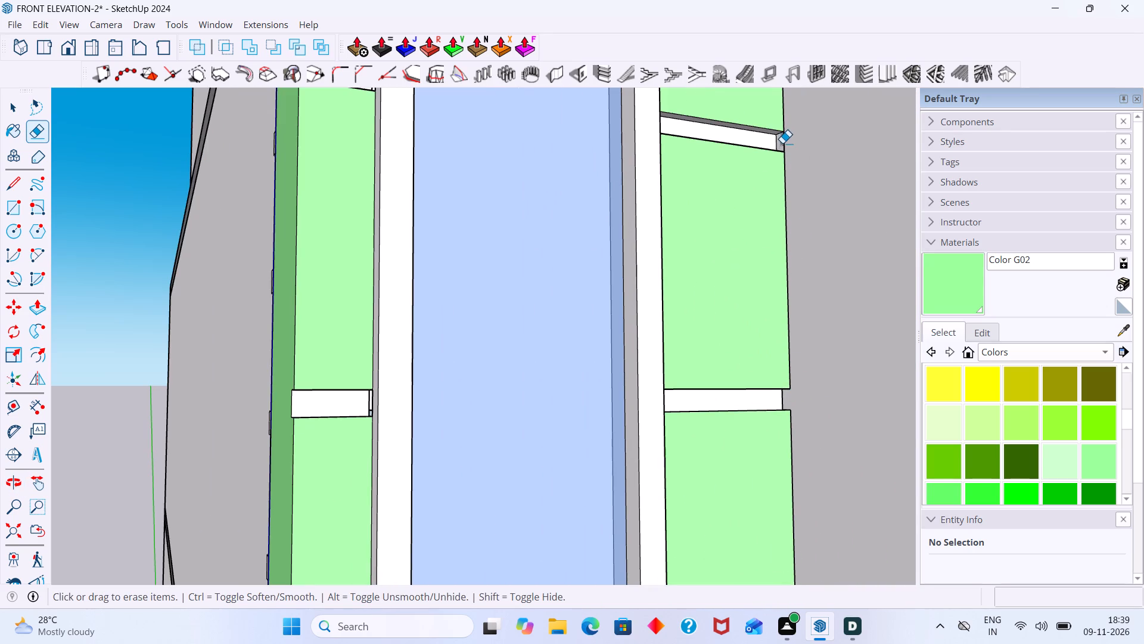
{"action": "left_click", "coordinate": [782, 143]}
{"action": "scroll", "coordinate": [791, 161], "scroll_direction": "down", "scroll_amount": 11}
{"action": "middle_click_drag", "start_coordinate": [795, 254], "coordinate": [692, 419]}
{"action": "scroll", "coordinate": [691, 380], "scroll_direction": "down", "scroll_amount": 4}
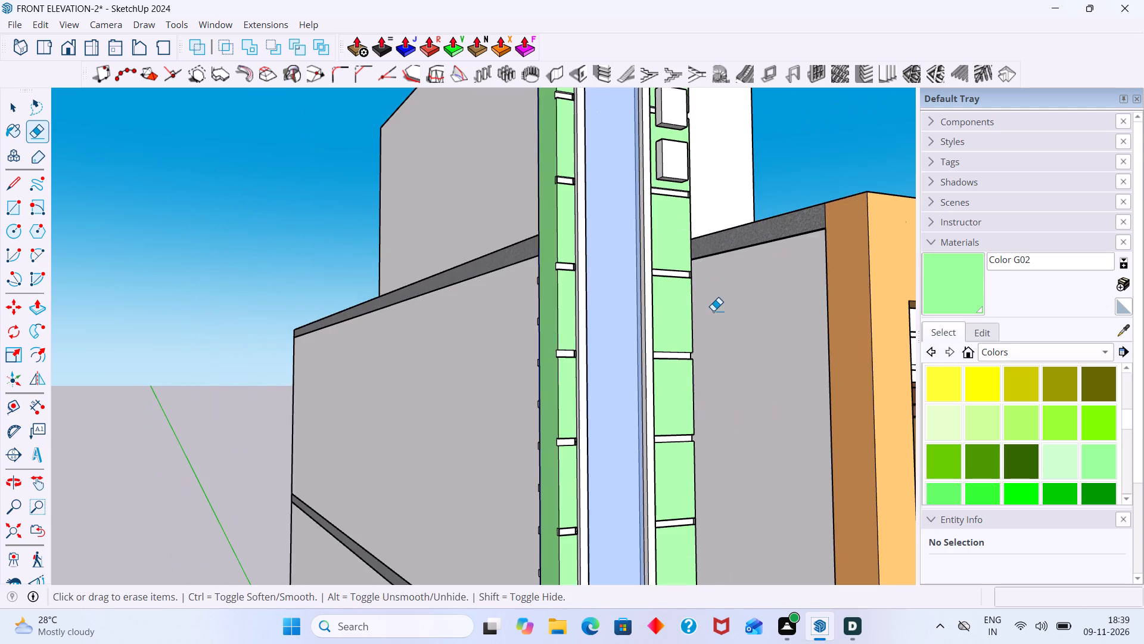
{"action": "middle_click_drag", "start_coordinate": [713, 311], "coordinate": [655, 382]}
{"action": "scroll", "coordinate": [747, 283], "scroll_direction": "up", "scroll_amount": 15}
{"action": "middle_click", "coordinate": [692, 283]}
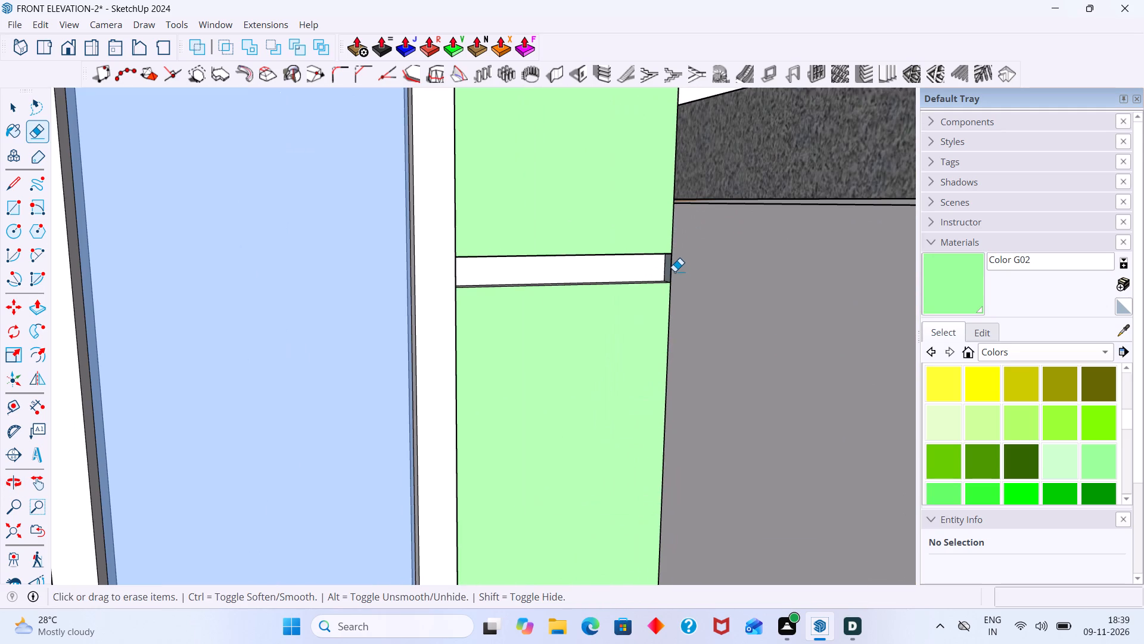
{"action": "left_click", "coordinate": [673, 270]}
Erase the balcony-side end edges of the groove directly below the square boxes and of one lower groove.
{"action": "scroll", "coordinate": [674, 268], "scroll_direction": "down", "scroll_amount": 13}
{"action": "middle_click_drag", "start_coordinate": [677, 335], "coordinate": [608, 484]}
{"action": "scroll", "coordinate": [641, 346], "scroll_direction": "up", "scroll_amount": 3}
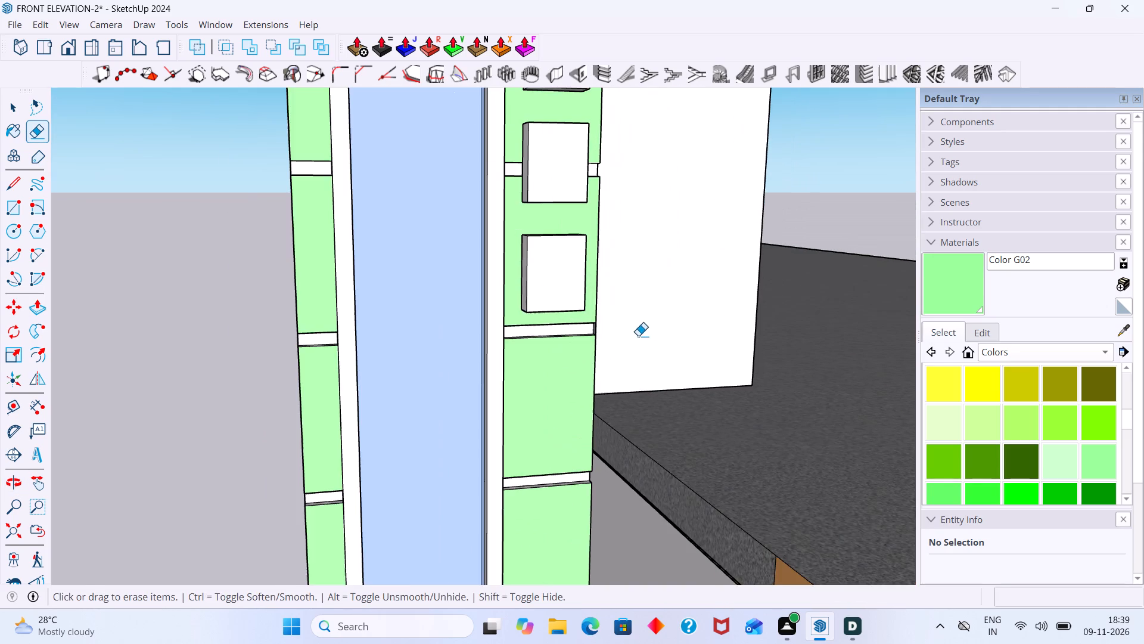
{"action": "scroll", "coordinate": [608, 352], "scroll_direction": "up", "scroll_amount": 9}
{"action": "left_click", "coordinate": [583, 314]}
{"action": "scroll", "coordinate": [583, 314], "scroll_direction": "down", "scroll_amount": 20}
{"action": "middle_click_drag", "start_coordinate": [650, 354], "coordinate": [707, 203]}
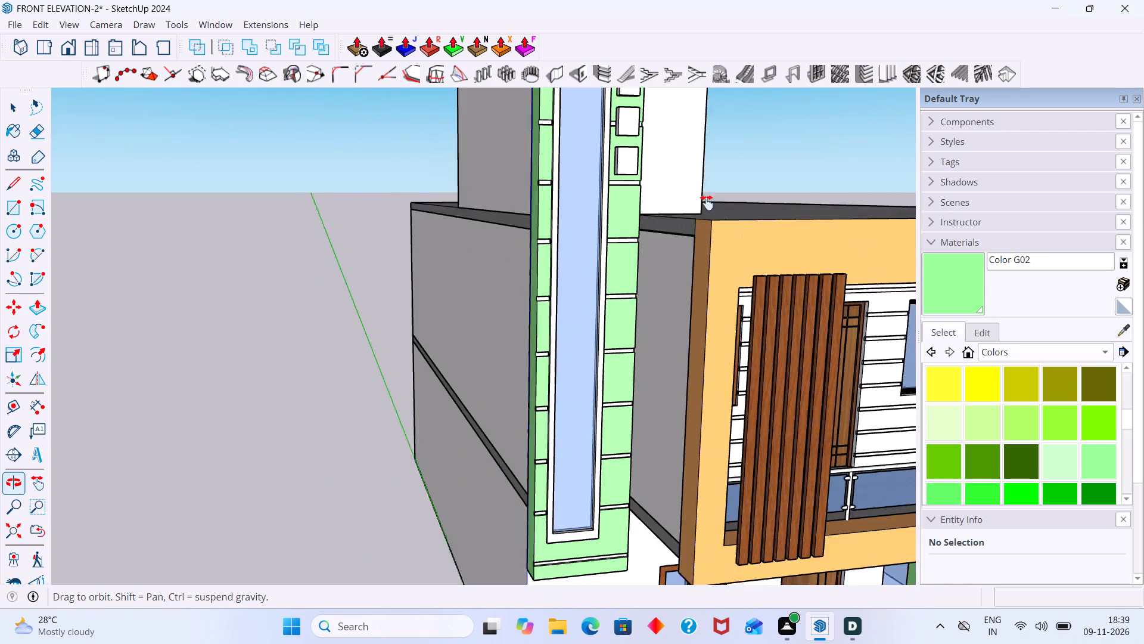
{"action": "middle_click_drag", "start_coordinate": [707, 203], "coordinate": [708, 202]}
{"action": "middle_click_drag", "start_coordinate": [658, 385], "coordinate": [678, 290]}
{"action": "scroll", "coordinate": [661, 318], "scroll_direction": "up", "scroll_amount": 20}
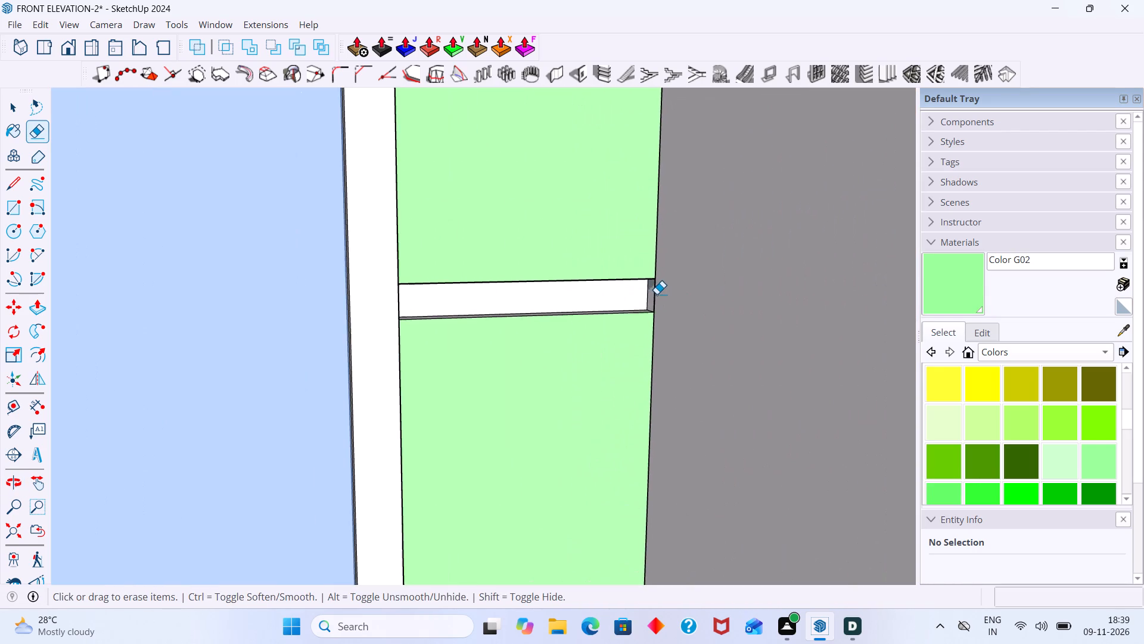
{"action": "left_click", "coordinate": [657, 294]}
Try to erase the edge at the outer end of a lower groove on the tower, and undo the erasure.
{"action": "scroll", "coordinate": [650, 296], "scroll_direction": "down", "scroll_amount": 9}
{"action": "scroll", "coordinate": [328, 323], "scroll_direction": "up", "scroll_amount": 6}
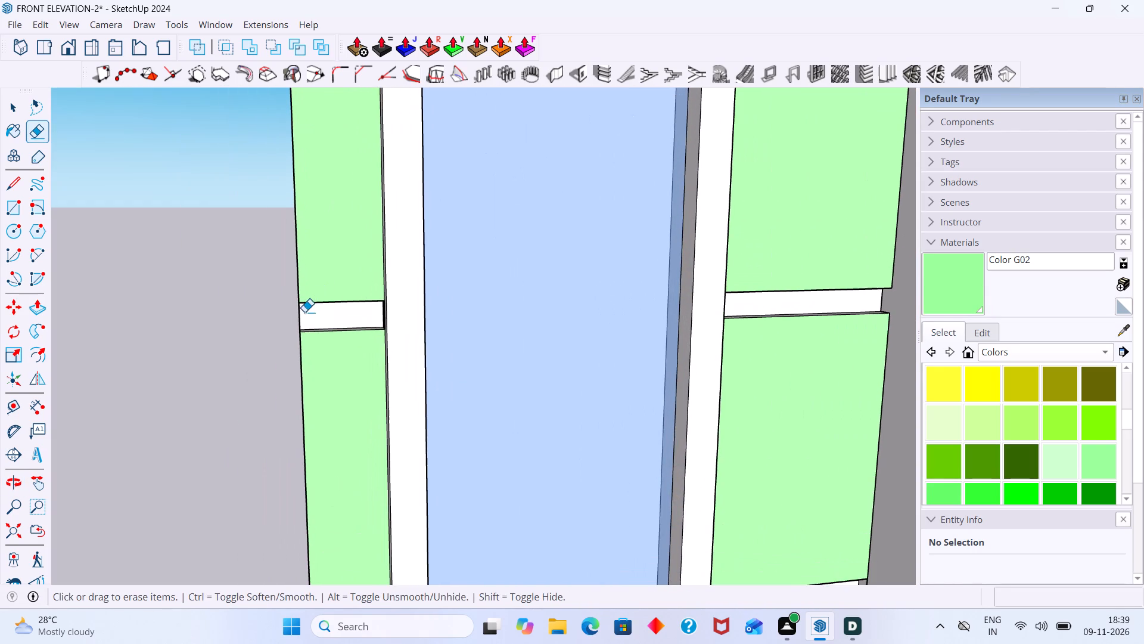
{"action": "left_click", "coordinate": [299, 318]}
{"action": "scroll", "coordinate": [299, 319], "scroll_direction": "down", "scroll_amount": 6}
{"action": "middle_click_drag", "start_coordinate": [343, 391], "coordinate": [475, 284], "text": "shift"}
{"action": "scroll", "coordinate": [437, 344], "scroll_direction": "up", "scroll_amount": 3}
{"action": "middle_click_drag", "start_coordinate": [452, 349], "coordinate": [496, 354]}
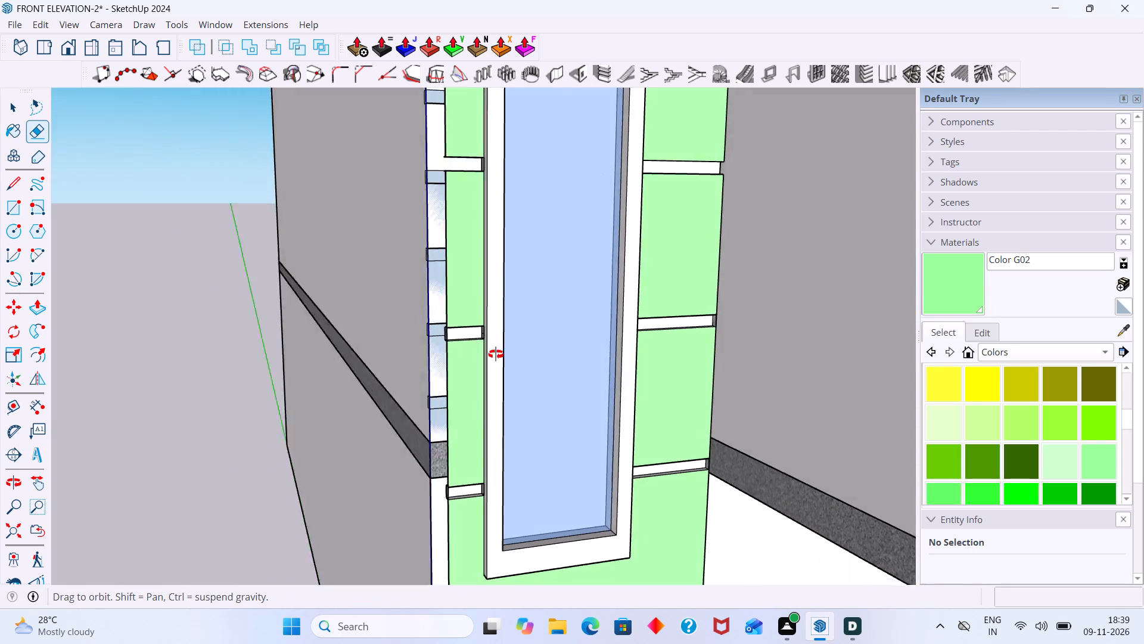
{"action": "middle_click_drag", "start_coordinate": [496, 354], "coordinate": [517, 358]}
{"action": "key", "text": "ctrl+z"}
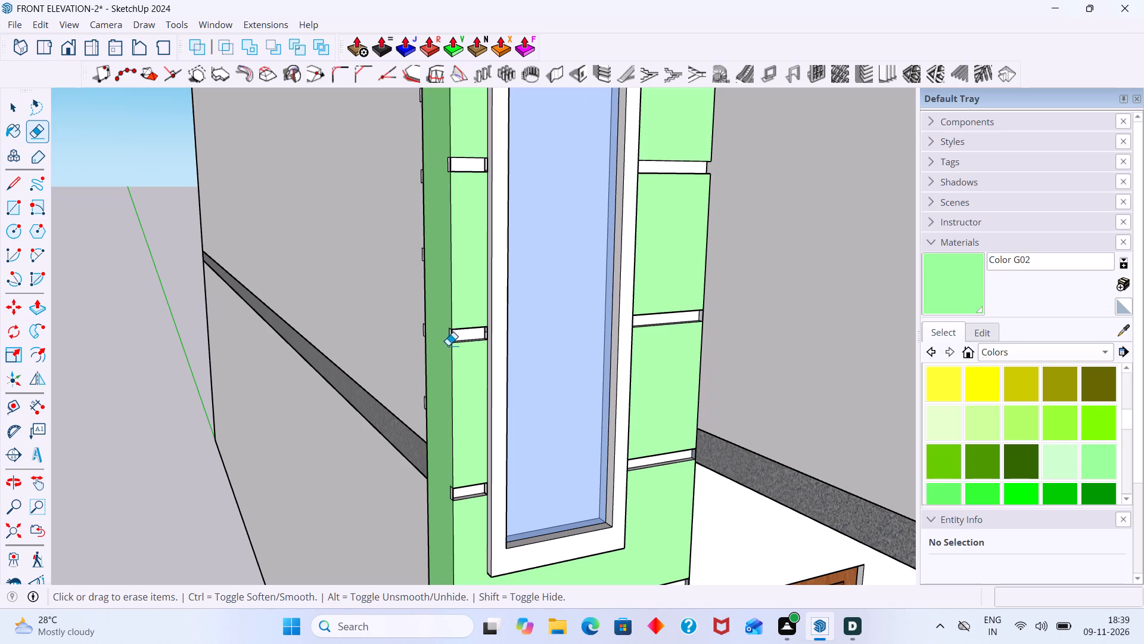
Erase the short corner edges closing the outer ends of two more grooves on the tower's outer side.
{"action": "scroll", "coordinate": [447, 338], "scroll_direction": "up", "scroll_amount": 9}
{"action": "left_click", "coordinate": [458, 333]}
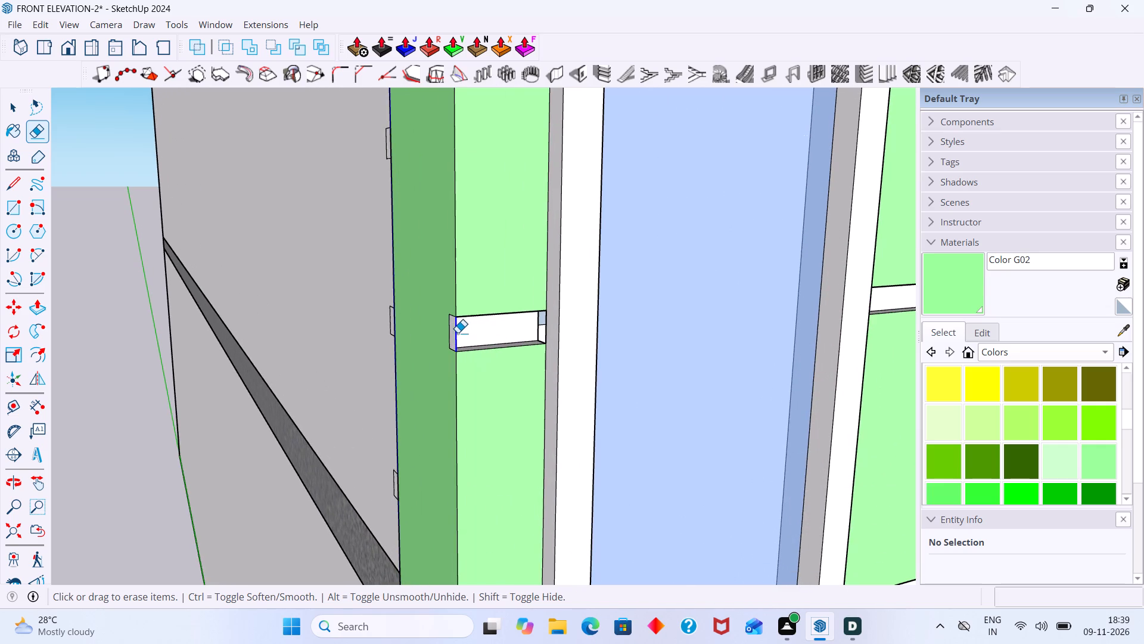
{"action": "scroll", "coordinate": [458, 332], "scroll_direction": "down", "scroll_amount": 5}
{"action": "middle_click_drag", "start_coordinate": [481, 250], "coordinate": [474, 428], "text": "shift"}
{"action": "scroll", "coordinate": [455, 244], "scroll_direction": "up", "scroll_amount": 4}
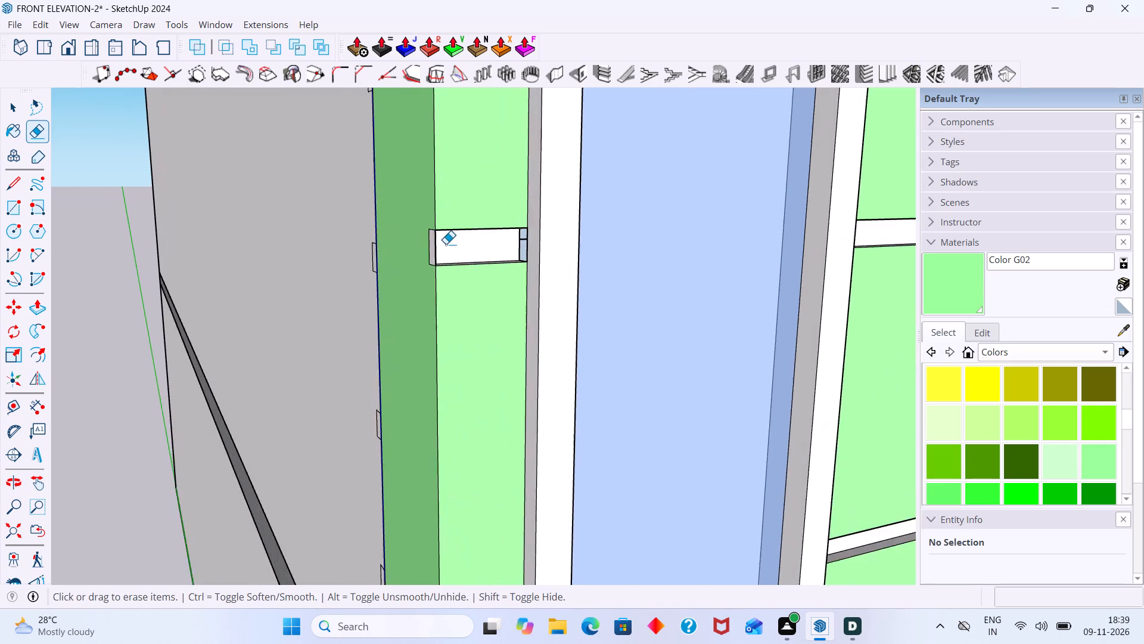
{"action": "scroll", "coordinate": [446, 244], "scroll_direction": "up", "scroll_amount": 4}
{"action": "left_click", "coordinate": [430, 240]}
{"action": "scroll", "coordinate": [434, 246], "scroll_direction": "down", "scroll_amount": 16}
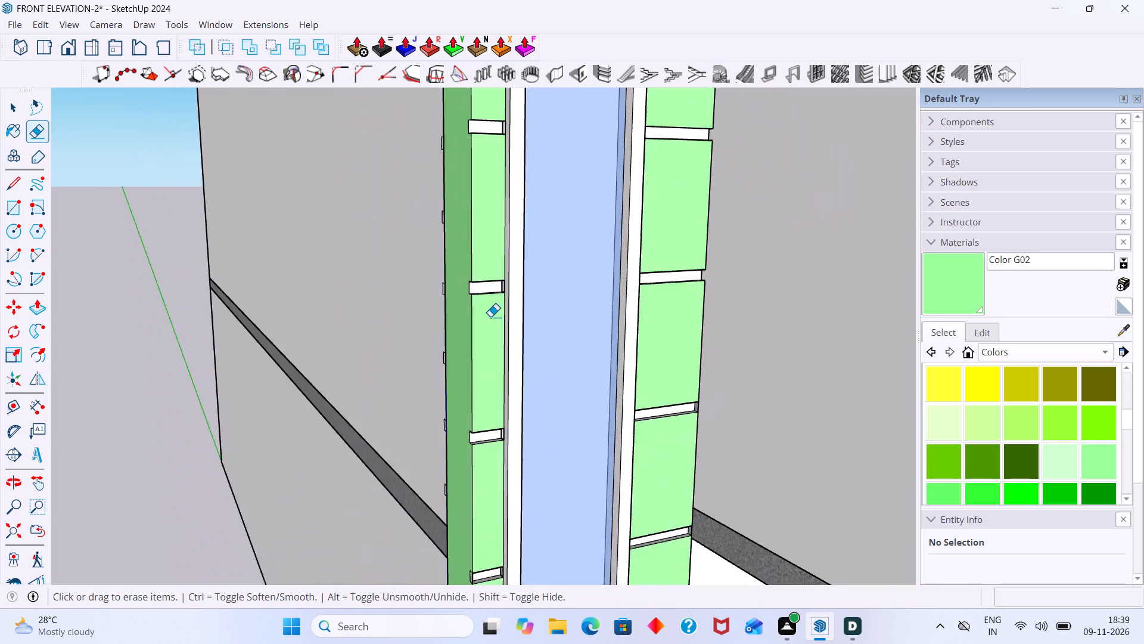
Erase the short corner edges closing the outer-side ends of the two lowest grooves on the light green tower.
{"action": "scroll", "coordinate": [490, 317], "scroll_direction": "down", "scroll_amount": 7}
{"action": "scroll", "coordinate": [491, 236], "scroll_direction": "up", "scroll_amount": 12}
{"action": "scroll", "coordinate": [470, 225], "scroll_direction": "down", "scroll_amount": 14}
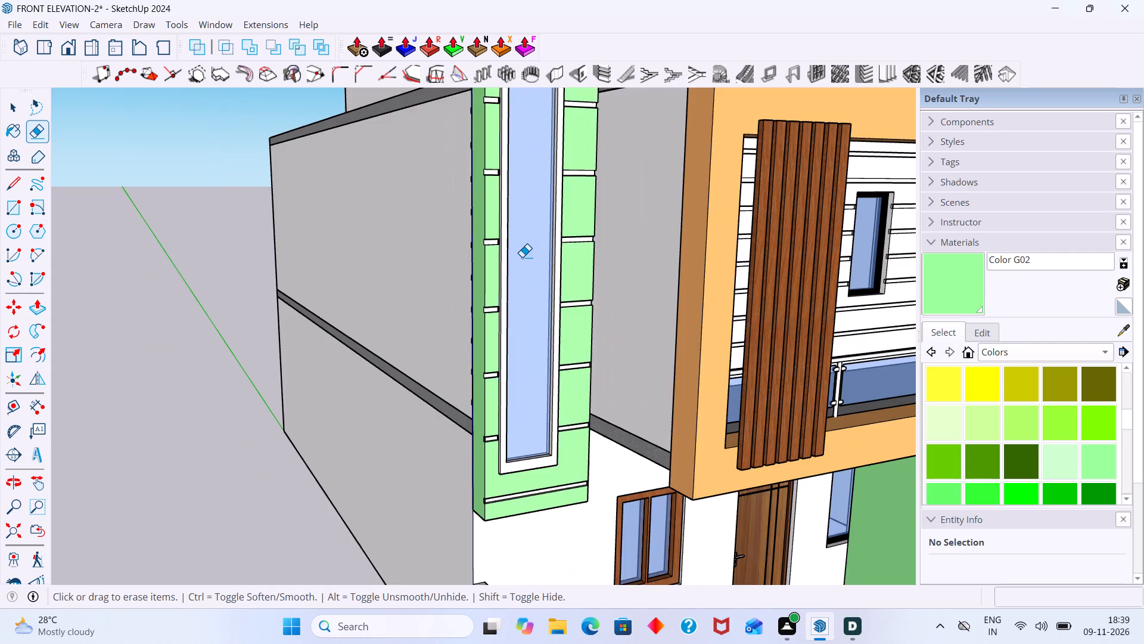
{"action": "scroll", "coordinate": [522, 257], "scroll_direction": "down", "scroll_amount": 3}
{"action": "scroll", "coordinate": [526, 209], "scroll_direction": "up", "scroll_amount": 6}
{"action": "scroll", "coordinate": [487, 232], "scroll_direction": "down", "scroll_amount": 3}
{"action": "scroll", "coordinate": [458, 434], "scroll_direction": "up", "scroll_amount": 3}
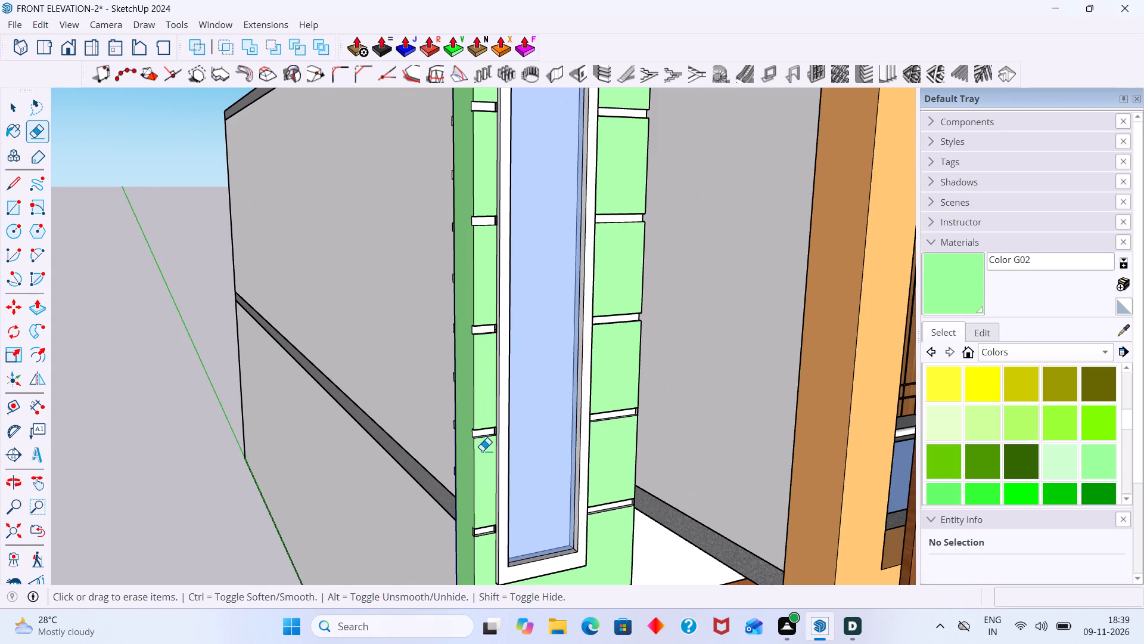
{"action": "middle_click_drag", "start_coordinate": [483, 450], "coordinate": [555, 292], "text": "shift"}
{"action": "scroll", "coordinate": [555, 292], "scroll_direction": "up", "scroll_amount": 1, "text": "shift"}
{"action": "scroll", "coordinate": [489, 511], "scroll_direction": "down", "scroll_amount": 3}
{"action": "middle_click_drag", "start_coordinate": [491, 510], "coordinate": [459, 553]}
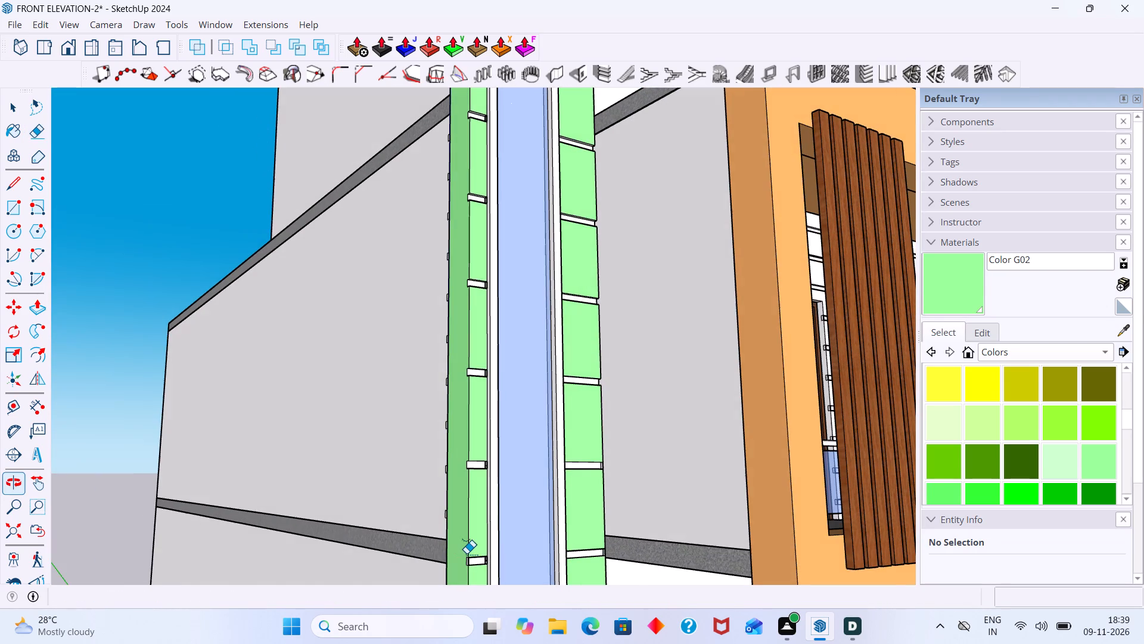
{"action": "middle_click_drag", "start_coordinate": [458, 543], "coordinate": [461, 501], "text": "shift"}
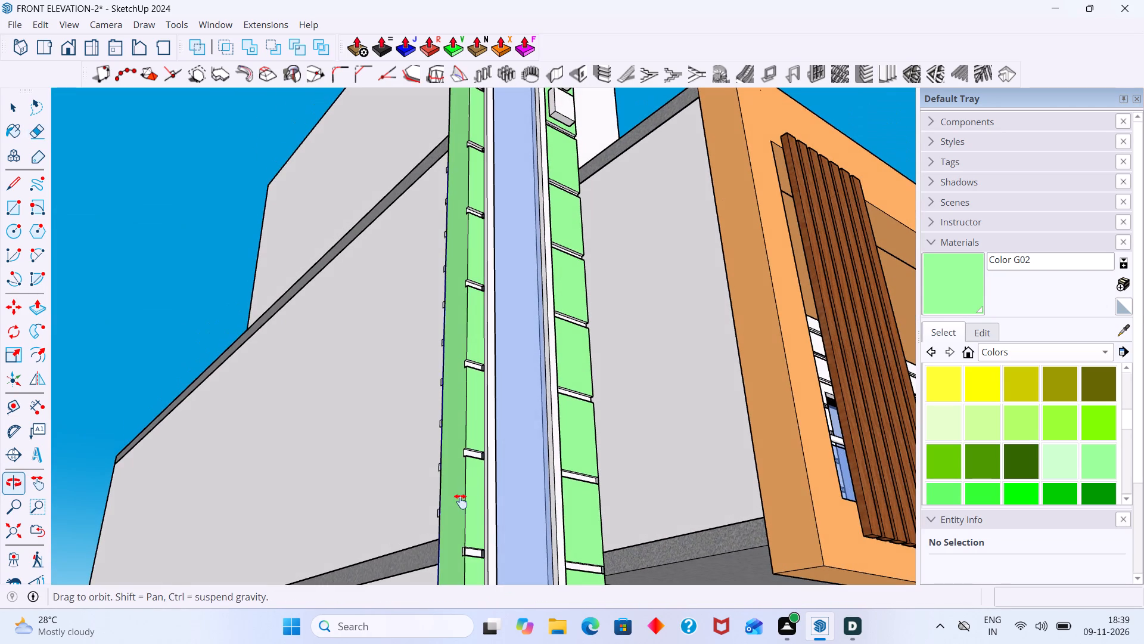
{"action": "middle_click_drag", "start_coordinate": [461, 501], "coordinate": [453, 513], "text": "shift"}
{"action": "middle_click_drag", "start_coordinate": [464, 518], "coordinate": [529, 351], "text": "shift"}
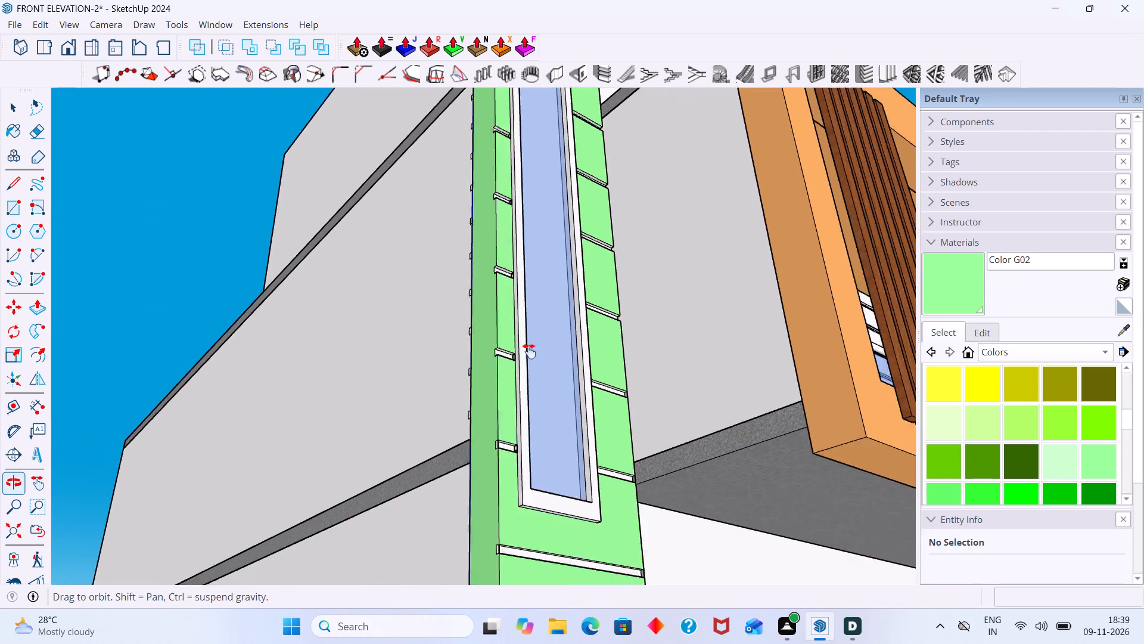
{"action": "middle_click_drag", "start_coordinate": [529, 351], "coordinate": [533, 346], "text": "shift"}
{"action": "scroll", "coordinate": [527, 379], "scroll_direction": "up", "scroll_amount": 13}
{"action": "left_click", "coordinate": [523, 374]}
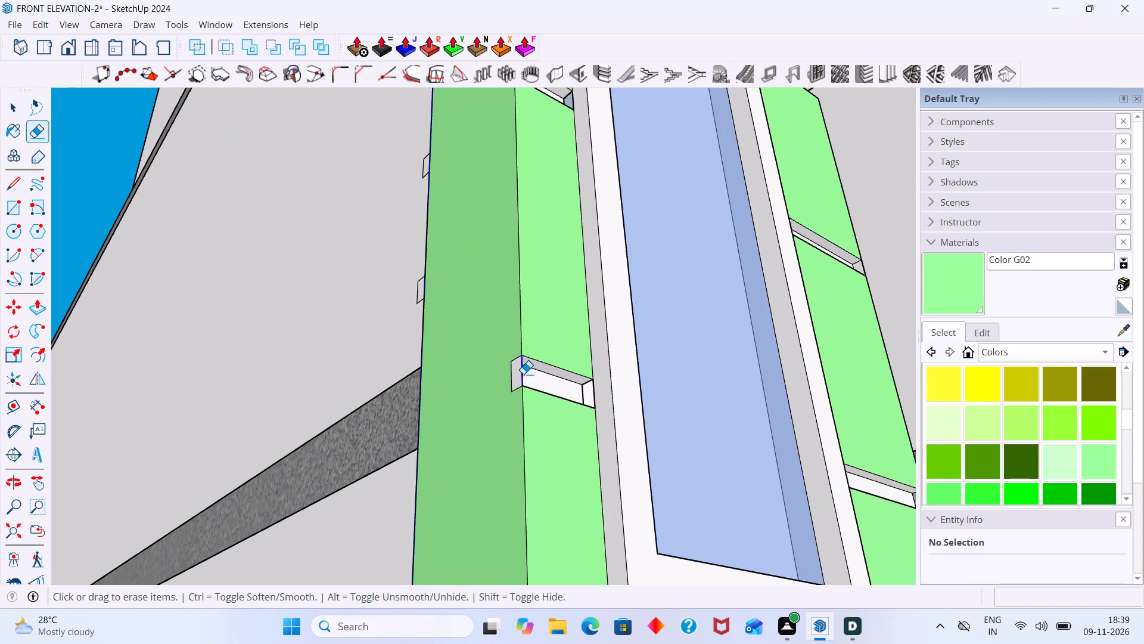
{"action": "scroll", "coordinate": [523, 374], "scroll_direction": "down", "scroll_amount": 4}
{"action": "middle_click_drag", "start_coordinate": [526, 395], "coordinate": [543, 313], "text": "shift"}
{"action": "middle_click_drag", "start_coordinate": [543, 428], "coordinate": [565, 308], "text": "shift"}
{"action": "scroll", "coordinate": [550, 438], "scroll_direction": "up", "scroll_amount": 6}
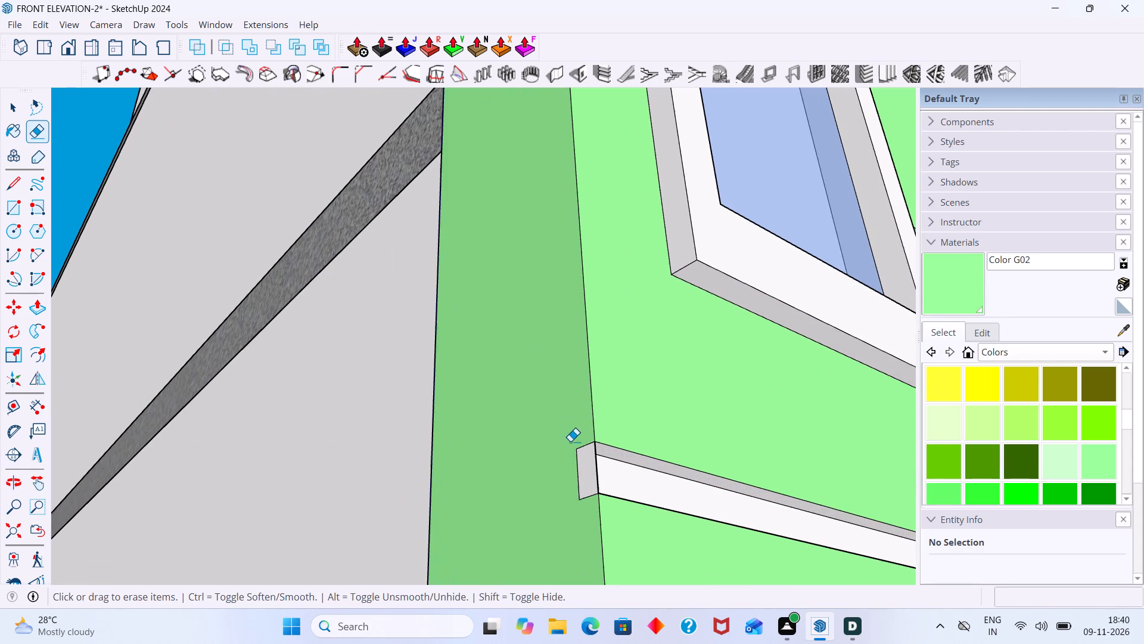
{"action": "left_click", "coordinate": [598, 481]}
{"action": "scroll", "coordinate": [600, 480], "scroll_direction": "down", "scroll_amount": 4}
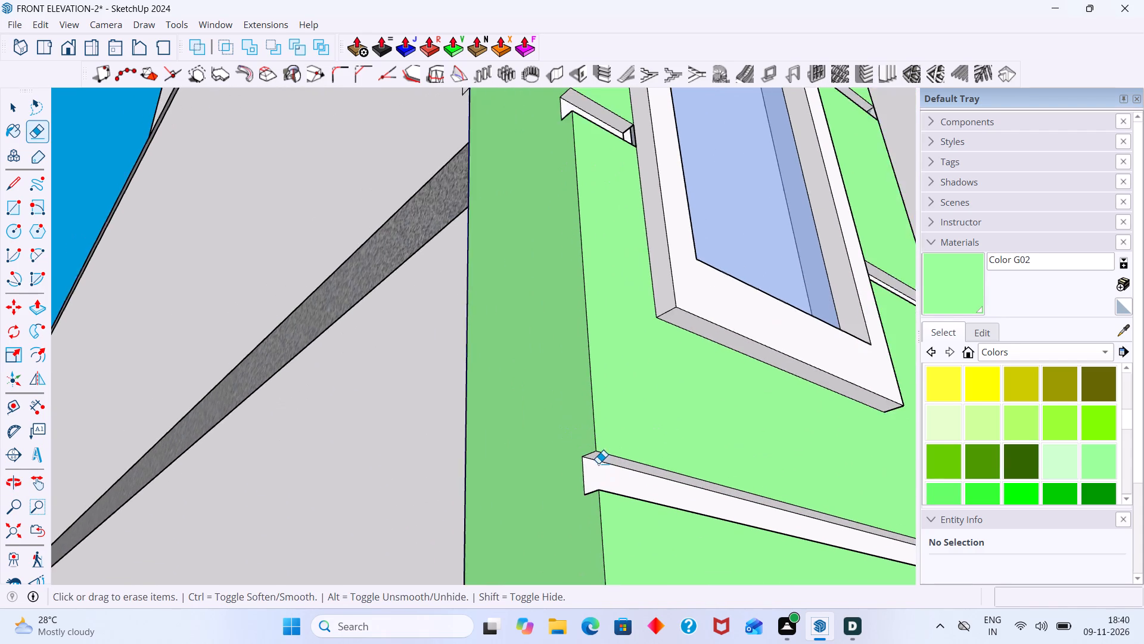
Erase the balcony-side end edges of the tower's bottom groove and of the lowest groove beside the tall window.
{"action": "scroll", "coordinate": [598, 463], "scroll_direction": "down", "scroll_amount": 5}
{"action": "middle_click_drag", "start_coordinate": [606, 451], "coordinate": [425, 414]}
{"action": "middle_click_drag", "start_coordinate": [647, 459], "coordinate": [537, 477]}
{"action": "middle_click_drag", "start_coordinate": [814, 388], "coordinate": [734, 485]}
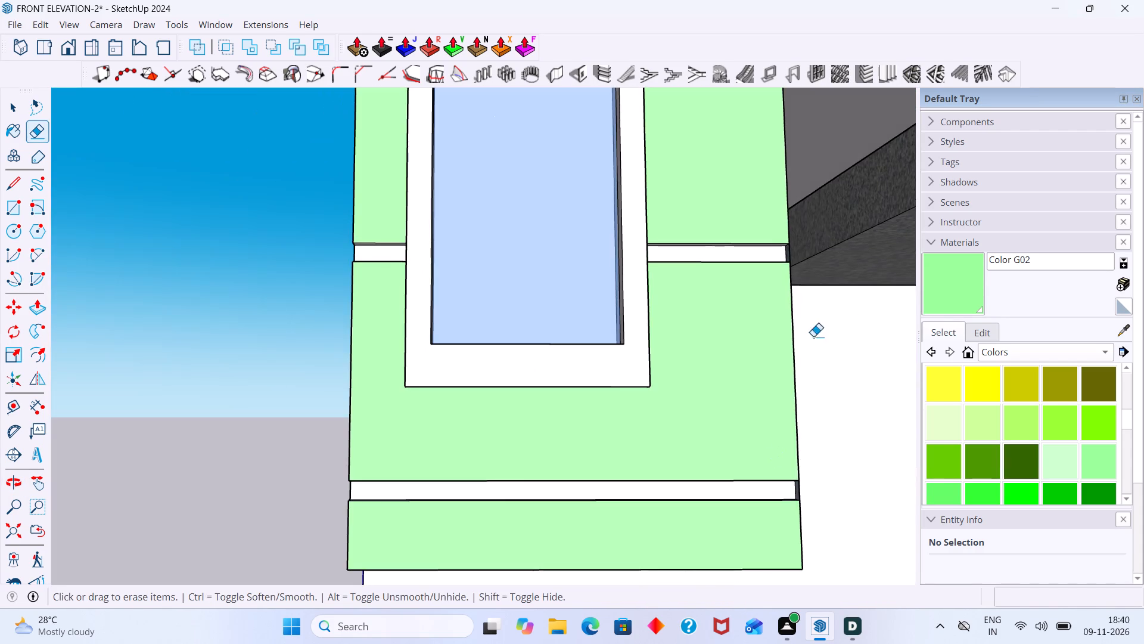
{"action": "scroll", "coordinate": [804, 309], "scroll_direction": "up", "scroll_amount": 11}
{"action": "left_click", "coordinate": [770, 226]}
{"action": "scroll", "coordinate": [764, 234], "scroll_direction": "down", "scroll_amount": 8}
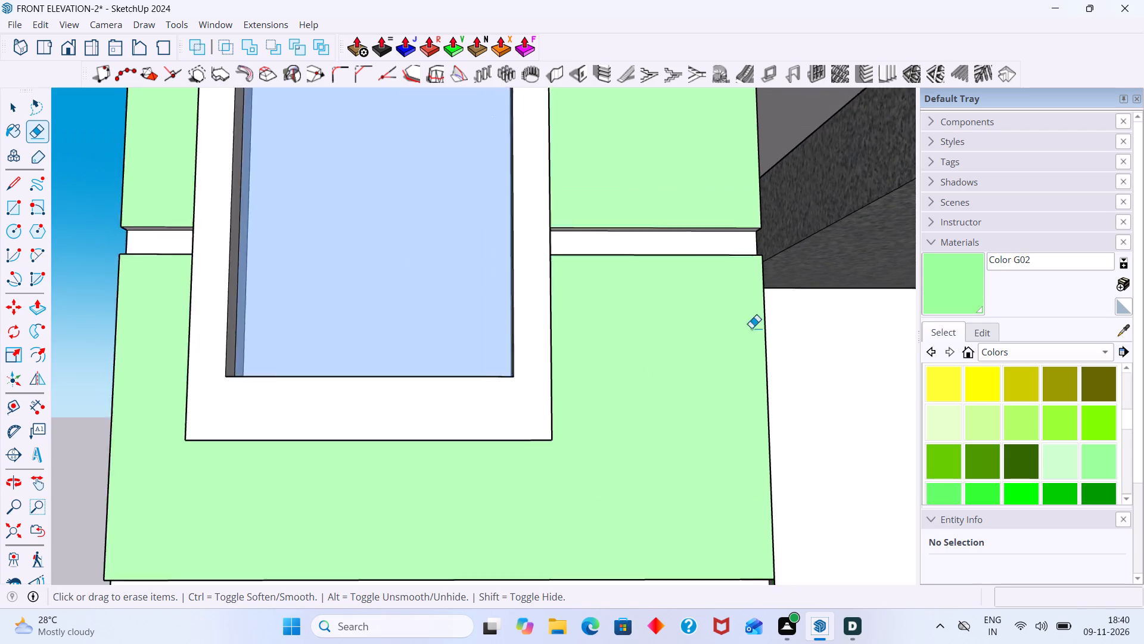
{"action": "scroll", "coordinate": [751, 328], "scroll_direction": "down", "scroll_amount": 1}
{"action": "middle_click_drag", "start_coordinate": [747, 346], "coordinate": [747, 239]}
{"action": "scroll", "coordinate": [770, 439], "scroll_direction": "up", "scroll_amount": 8}
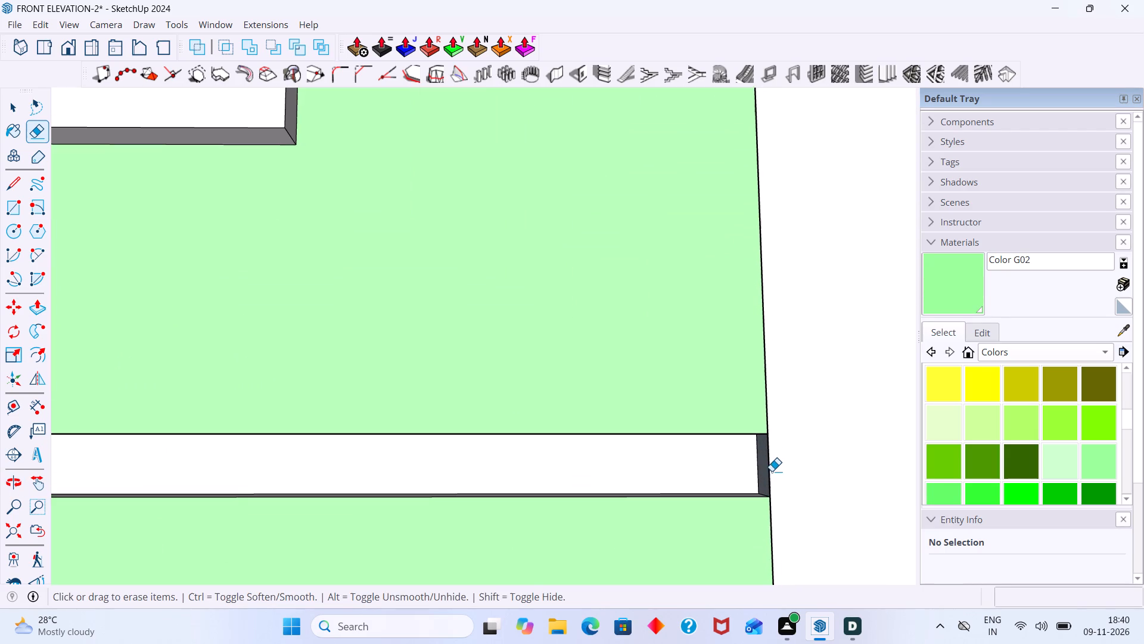
{"action": "left_click", "coordinate": [772, 471]}
{"action": "scroll", "coordinate": [765, 453], "scroll_direction": "down", "scroll_amount": 19}
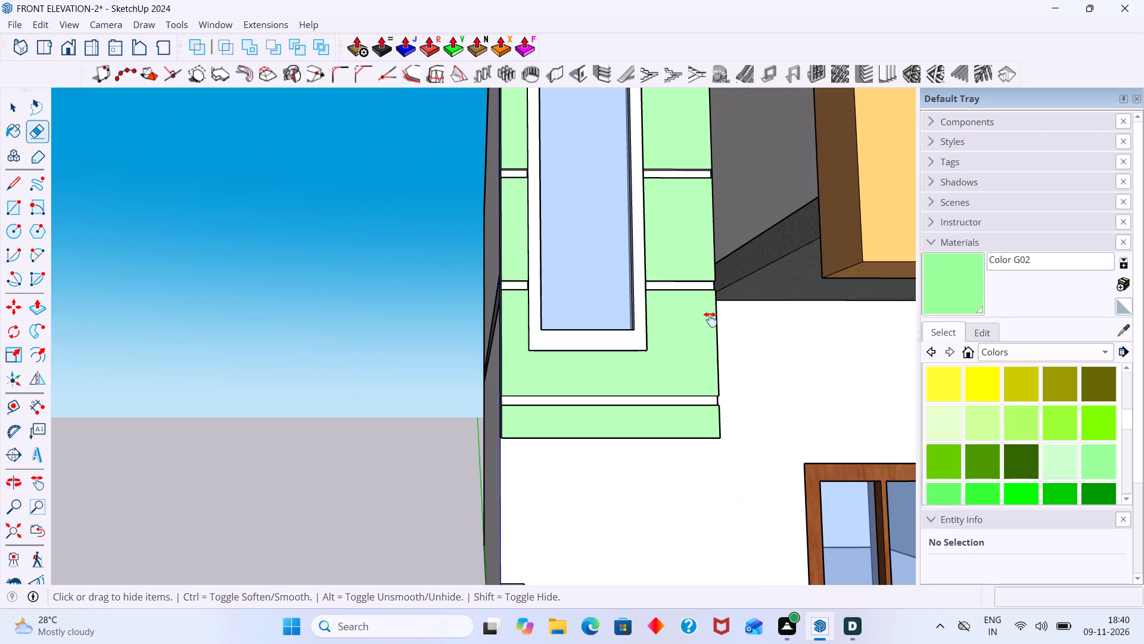
Erase the short edge closing the balcony-side end of one more groove higher up the tower.
{"action": "middle_click_drag", "start_coordinate": [710, 300], "coordinate": [702, 436], "text": "shift"}
{"action": "scroll", "coordinate": [733, 265], "scroll_direction": "up", "scroll_amount": 11}
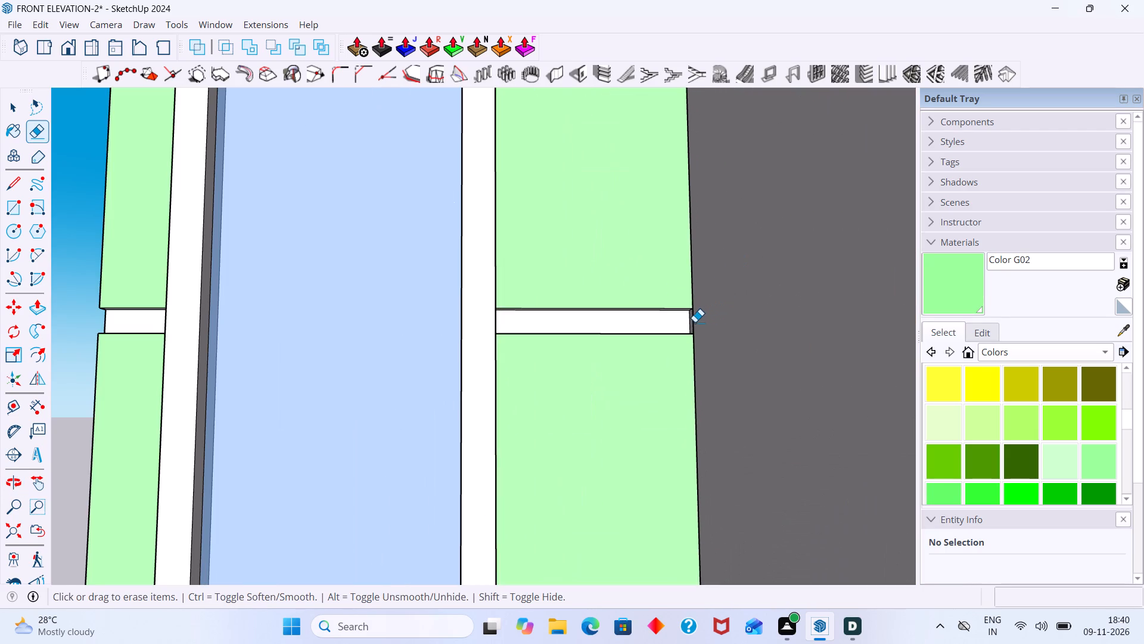
{"action": "left_click", "coordinate": [695, 322]}
{"action": "scroll", "coordinate": [695, 322], "scroll_direction": "down", "scroll_amount": 12}
{"action": "middle_click_drag", "start_coordinate": [692, 336], "coordinate": [676, 463]}
{"action": "scroll", "coordinate": [683, 346], "scroll_direction": "up", "scroll_amount": 3}
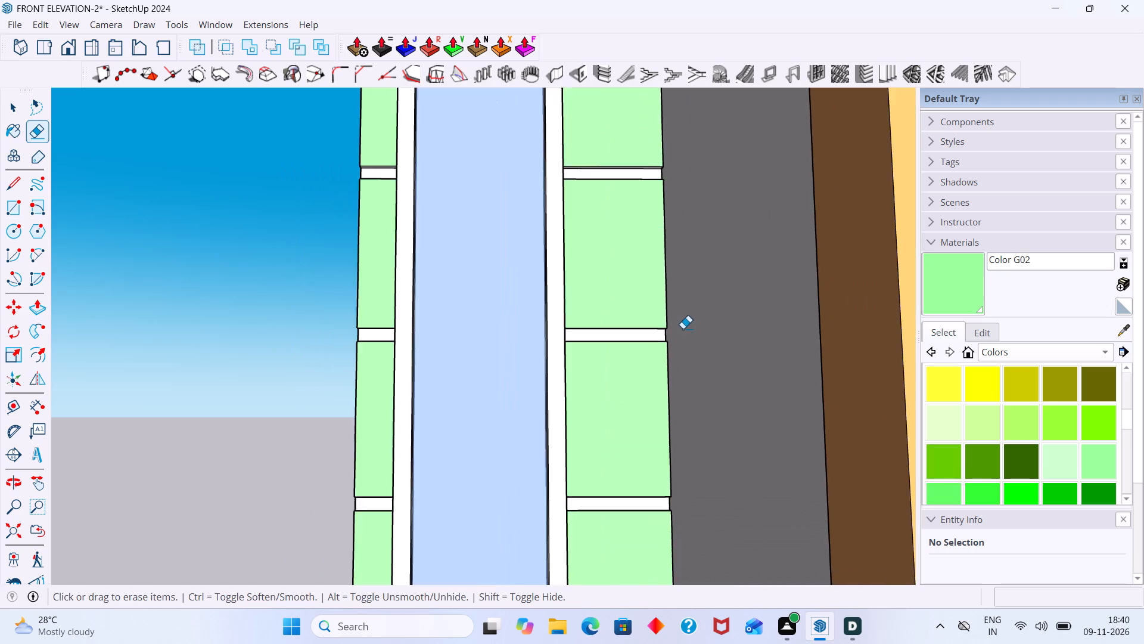
{"action": "scroll", "coordinate": [683, 329], "scroll_direction": "up", "scroll_amount": 7}
{"action": "scroll", "coordinate": [672, 329], "scroll_direction": "down", "scroll_amount": 15}
{"action": "middle_click_drag", "start_coordinate": [666, 367], "coordinate": [688, 463]}
{"action": "scroll", "coordinate": [673, 436], "scroll_direction": "down", "scroll_amount": 5}
{"action": "key", "text": "space"}
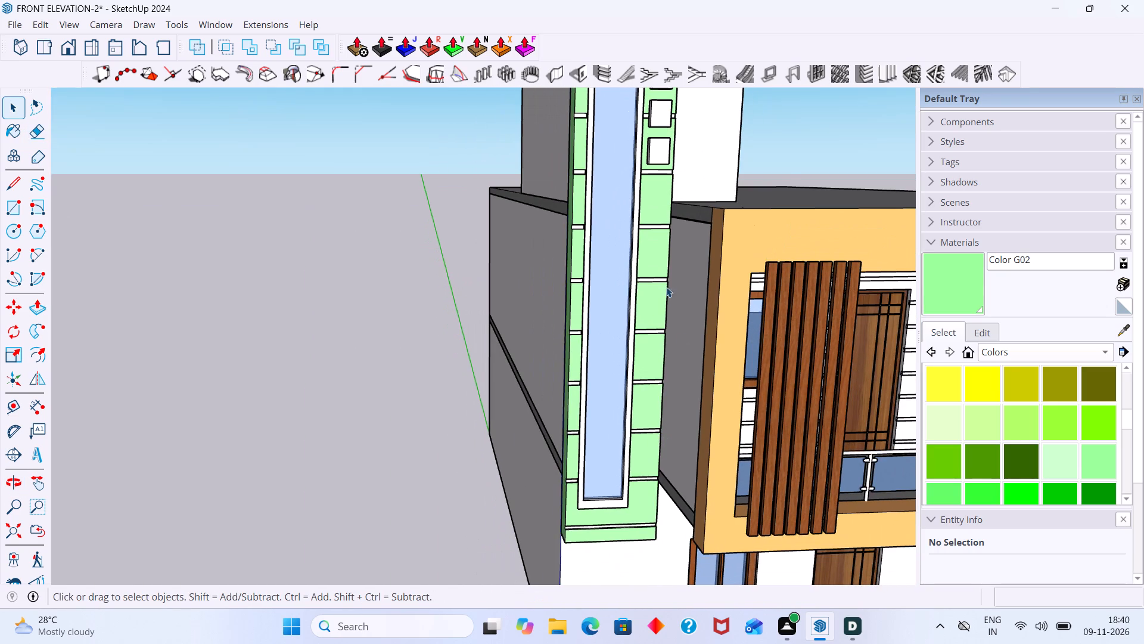
Paint the back, lower and upper faces of an upper groove on the tower's balcony side with Color G02.
{"action": "middle_click_drag", "start_coordinate": [666, 283], "coordinate": [617, 304]}
{"action": "left_click", "coordinate": [931, 280]}
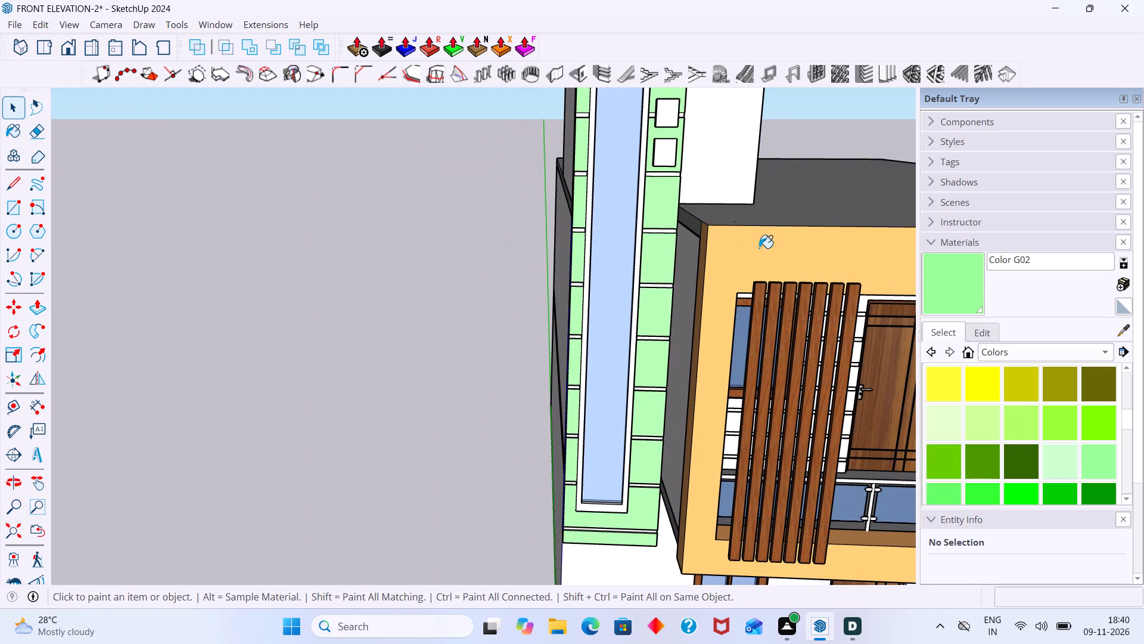
{"action": "scroll", "coordinate": [674, 236], "scroll_direction": "up", "scroll_amount": 20}
{"action": "scroll", "coordinate": [674, 236], "scroll_direction": "up", "scroll_amount": 3}
{"action": "left_click", "coordinate": [685, 231]}
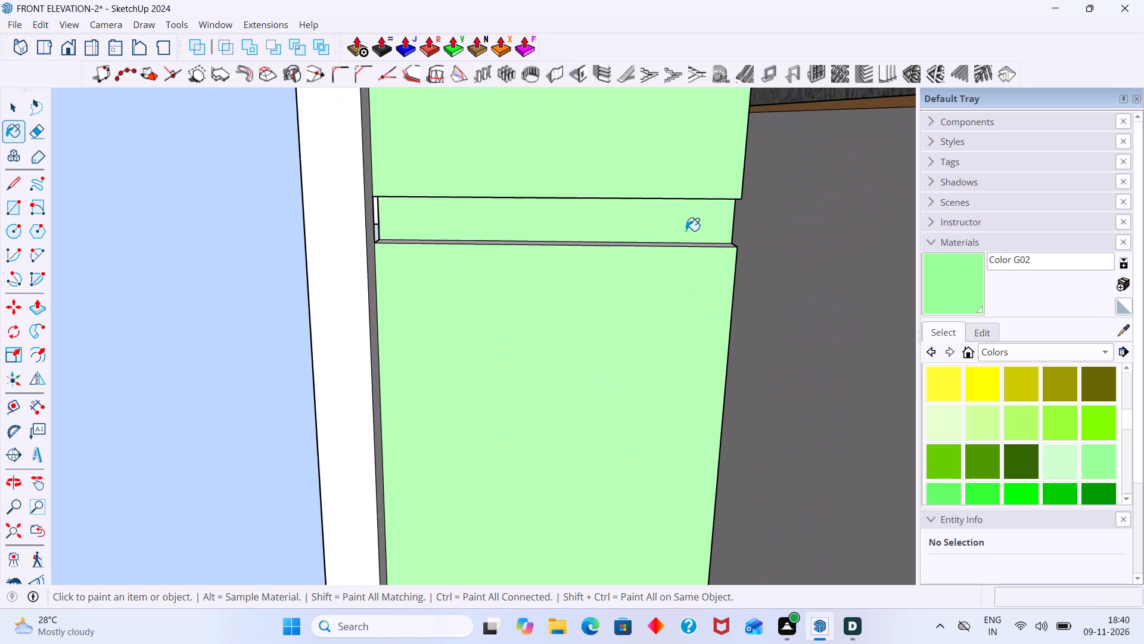
{"action": "scroll", "coordinate": [681, 255], "scroll_direction": "up", "scroll_amount": 1}
{"action": "middle_click_drag", "start_coordinate": [681, 261], "coordinate": [660, 305]}
{"action": "scroll", "coordinate": [676, 268], "scroll_direction": "up", "scroll_amount": 7}
{"action": "left_click", "coordinate": [686, 236]}
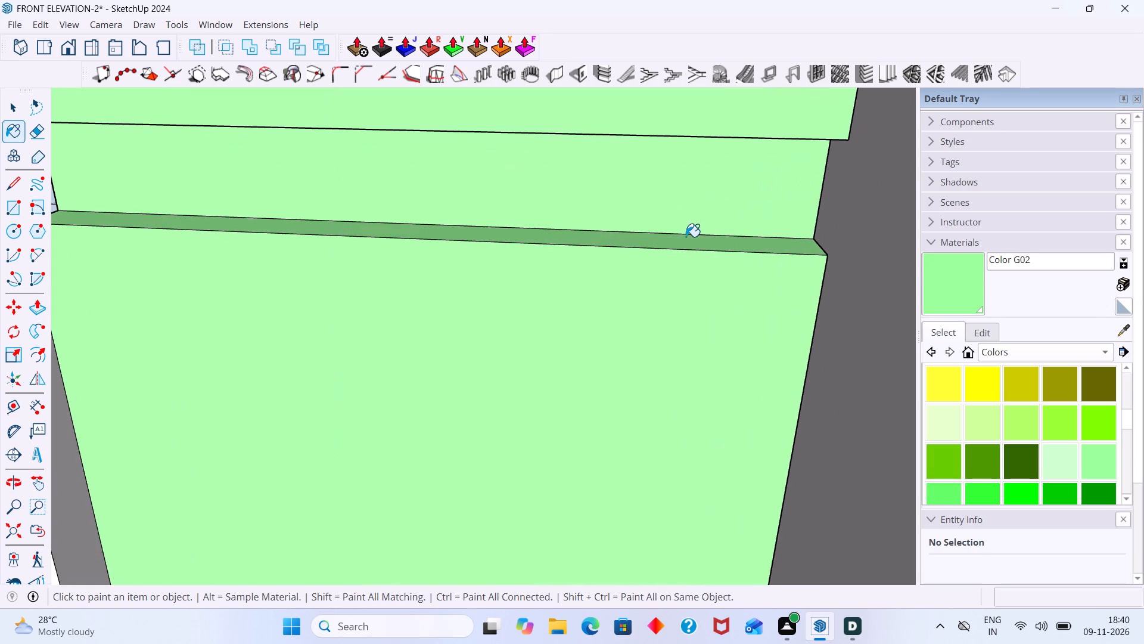
{"action": "middle_click_drag", "start_coordinate": [688, 250], "coordinate": [752, 102]}
{"action": "scroll", "coordinate": [741, 153], "scroll_direction": "up", "scroll_amount": 3}
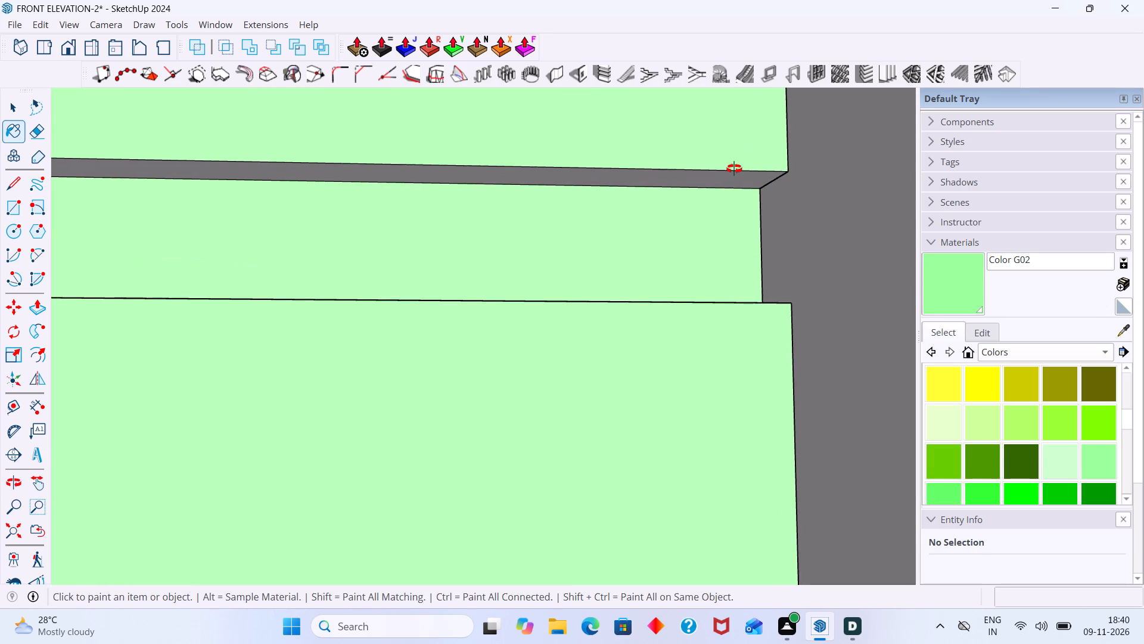
{"action": "middle_click_drag", "start_coordinate": [734, 169], "coordinate": [757, 114]}
{"action": "scroll", "coordinate": [729, 195], "scroll_direction": "up", "scroll_amount": 7}
{"action": "left_click", "coordinate": [725, 187]}
{"action": "scroll", "coordinate": [719, 194], "scroll_direction": "down", "scroll_amount": 8}
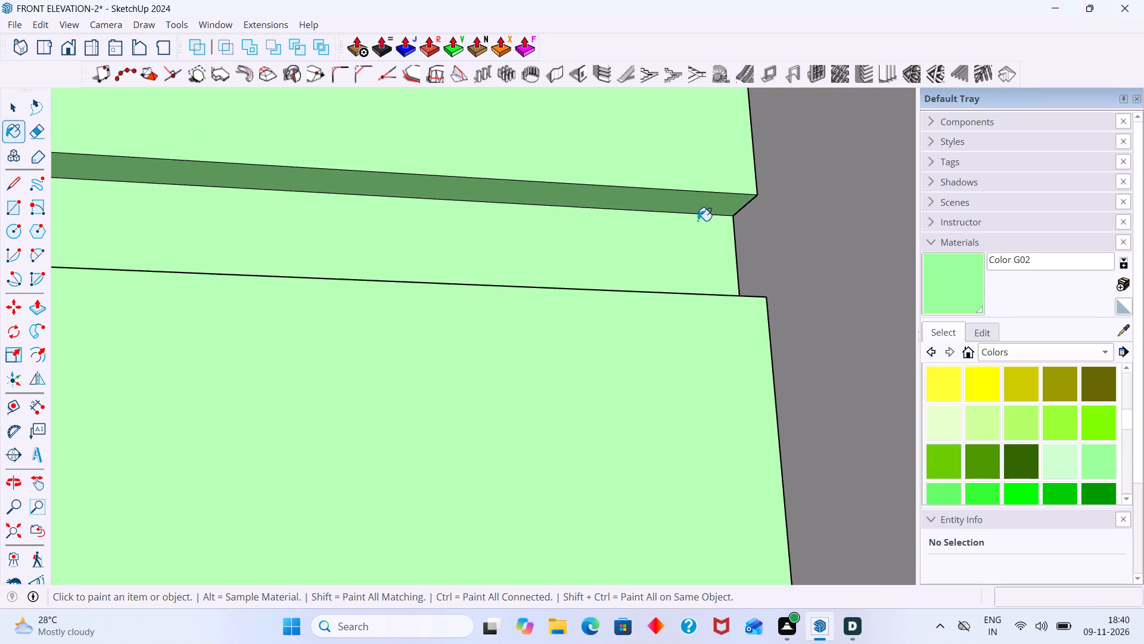
Paint the back, upper and lower faces of the next groove down on the tower's balcony side with Color G02.
{"action": "scroll", "coordinate": [698, 221], "scroll_direction": "down", "scroll_amount": 10}
{"action": "middle_click_drag", "start_coordinate": [571, 232], "coordinate": [660, 253]}
{"action": "scroll", "coordinate": [637, 243], "scroll_direction": "down", "scroll_amount": 10}
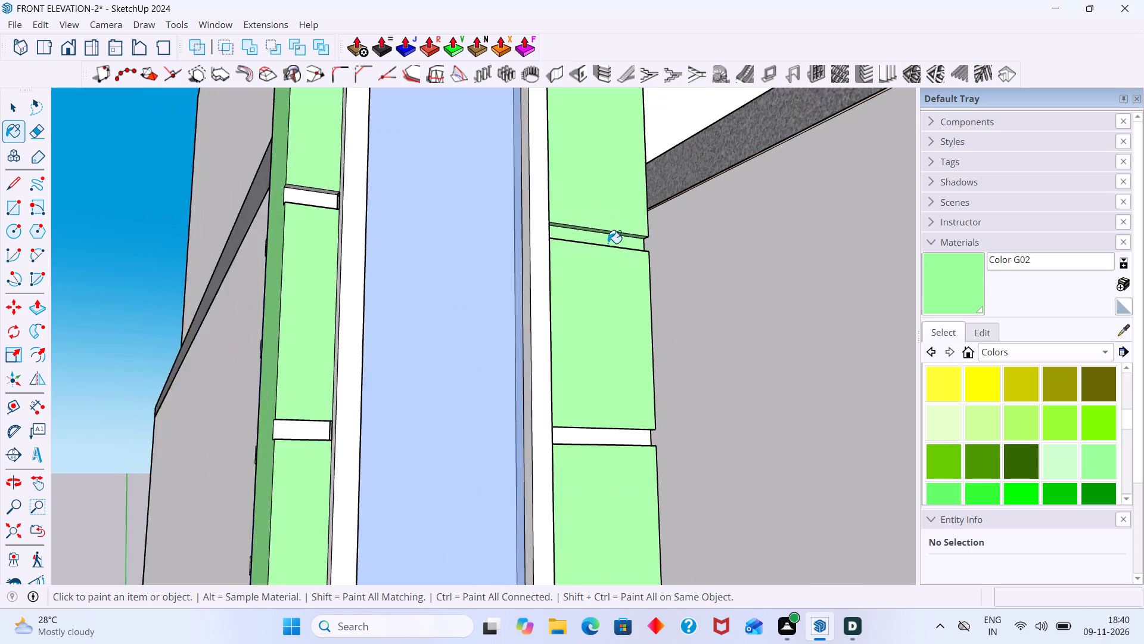
{"action": "scroll", "coordinate": [608, 243], "scroll_direction": "down", "scroll_amount": 4}
{"action": "scroll", "coordinate": [593, 392], "scroll_direction": "up", "scroll_amount": 12}
{"action": "left_click", "coordinate": [608, 386]}
{"action": "scroll", "coordinate": [608, 386], "scroll_direction": "down", "scroll_amount": 5}
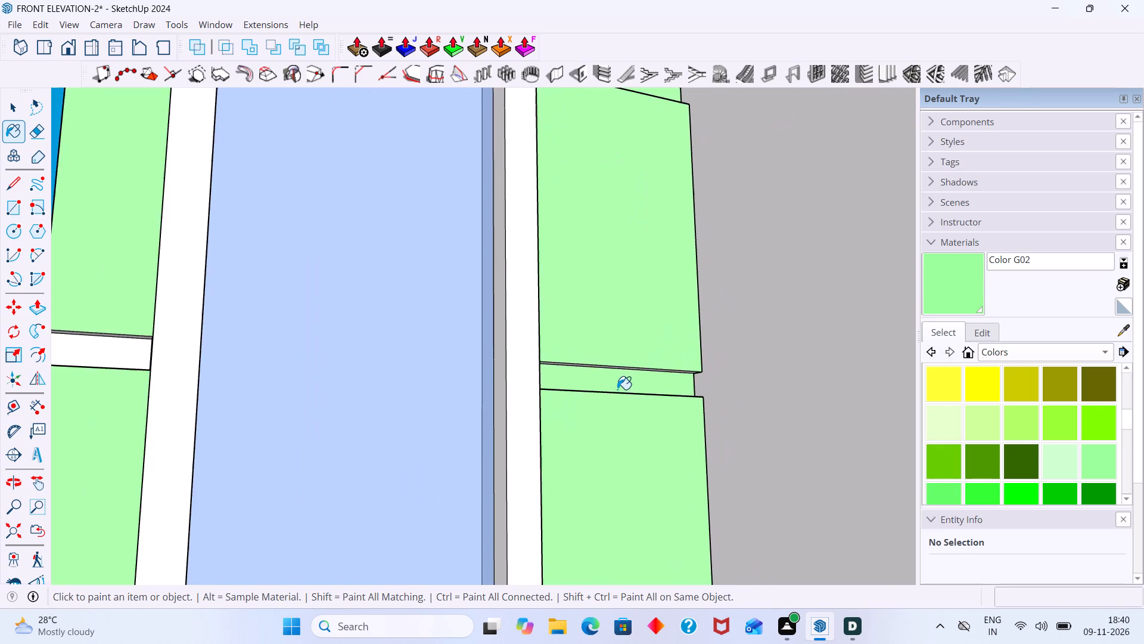
{"action": "middle_click_drag", "start_coordinate": [621, 383], "coordinate": [635, 261]}
{"action": "scroll", "coordinate": [665, 408], "scroll_direction": "up", "scroll_amount": 6}
{"action": "scroll", "coordinate": [671, 361], "scroll_direction": "up", "scroll_amount": 7}
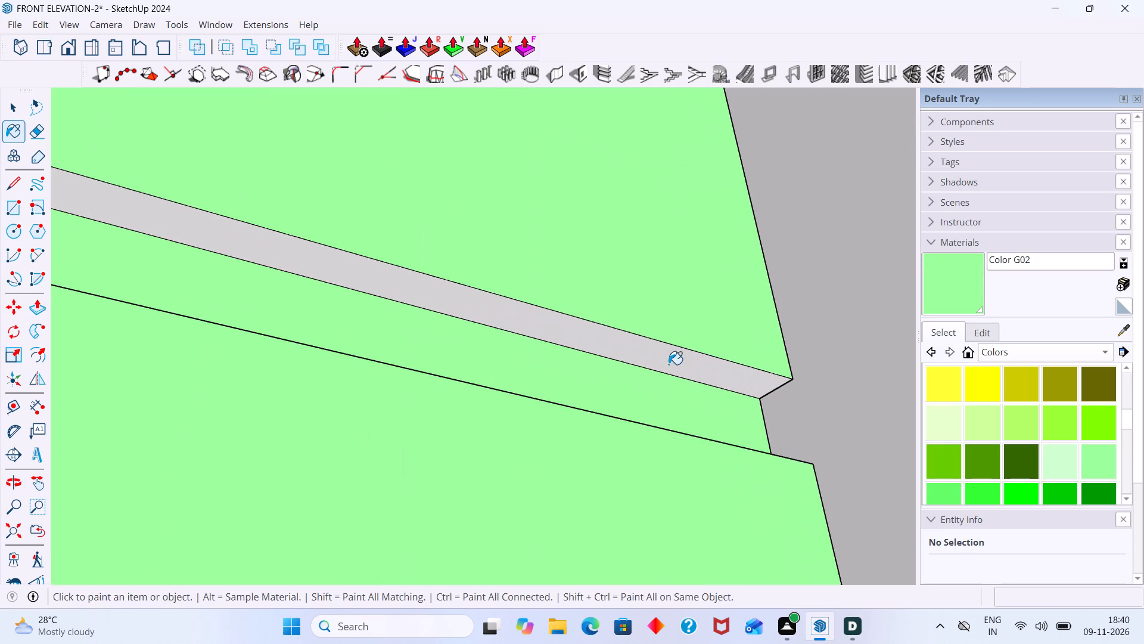
{"action": "left_click", "coordinate": [669, 364]}
{"action": "scroll", "coordinate": [667, 364], "scroll_direction": "down", "scroll_amount": 3}
{"action": "middle_click_drag", "start_coordinate": [679, 389], "coordinate": [576, 581]}
{"action": "middle_click_drag", "start_coordinate": [624, 392], "coordinate": [614, 488]}
{"action": "scroll", "coordinate": [608, 414], "scroll_direction": "up", "scroll_amount": 4}
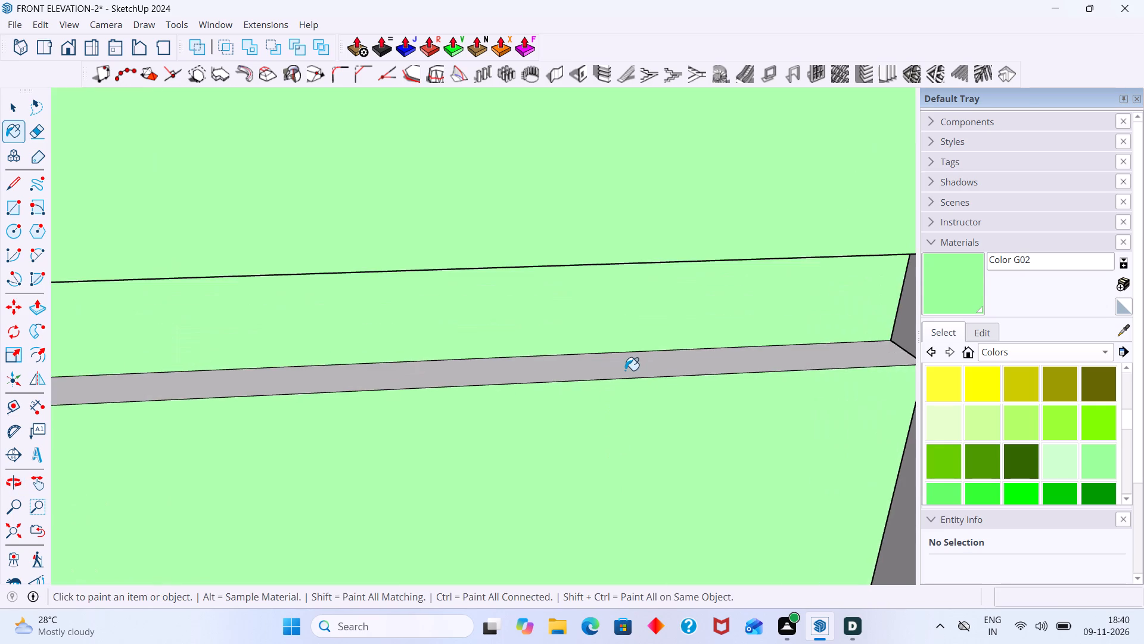
{"action": "left_click", "coordinate": [627, 366]}
{"action": "scroll", "coordinate": [622, 372], "scroll_direction": "down", "scroll_amount": 8}
Paint the back, lower and upper faces of the lowest balcony-side groove beside the tall window with Color G02.
{"action": "middle_click_drag", "start_coordinate": [574, 398], "coordinate": [402, 402]}
{"action": "scroll", "coordinate": [464, 382], "scroll_direction": "down", "scroll_amount": 1}
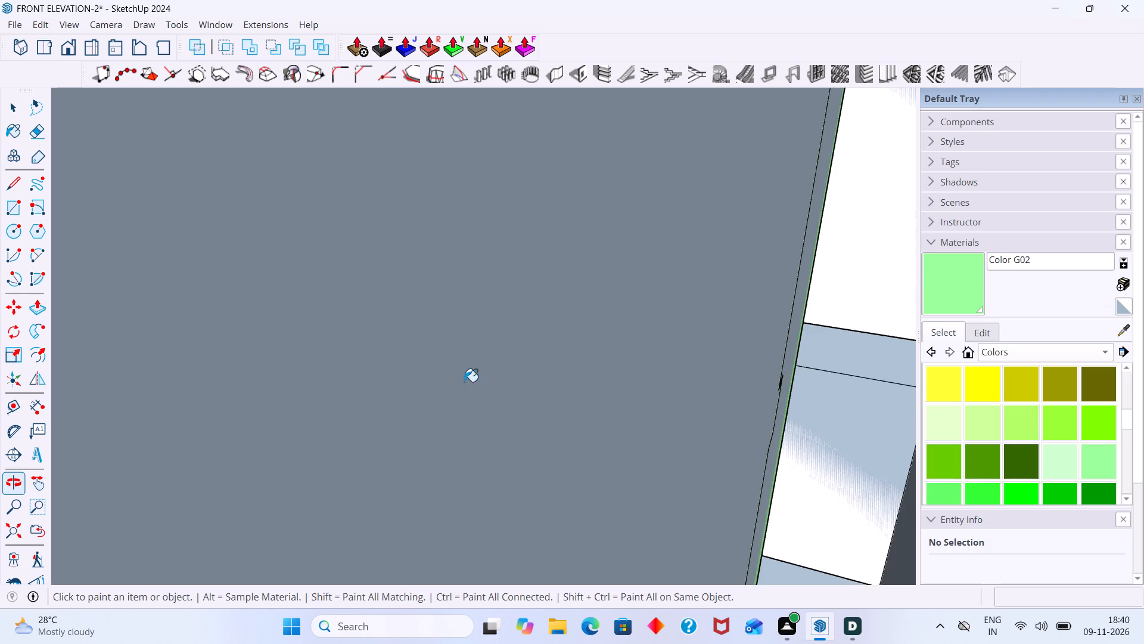
{"action": "scroll", "coordinate": [464, 382], "scroll_direction": "down", "scroll_amount": 6}
{"action": "left_click", "coordinate": [17, 534]}
{"action": "scroll", "coordinate": [157, 501], "scroll_direction": "down", "scroll_amount": 1}
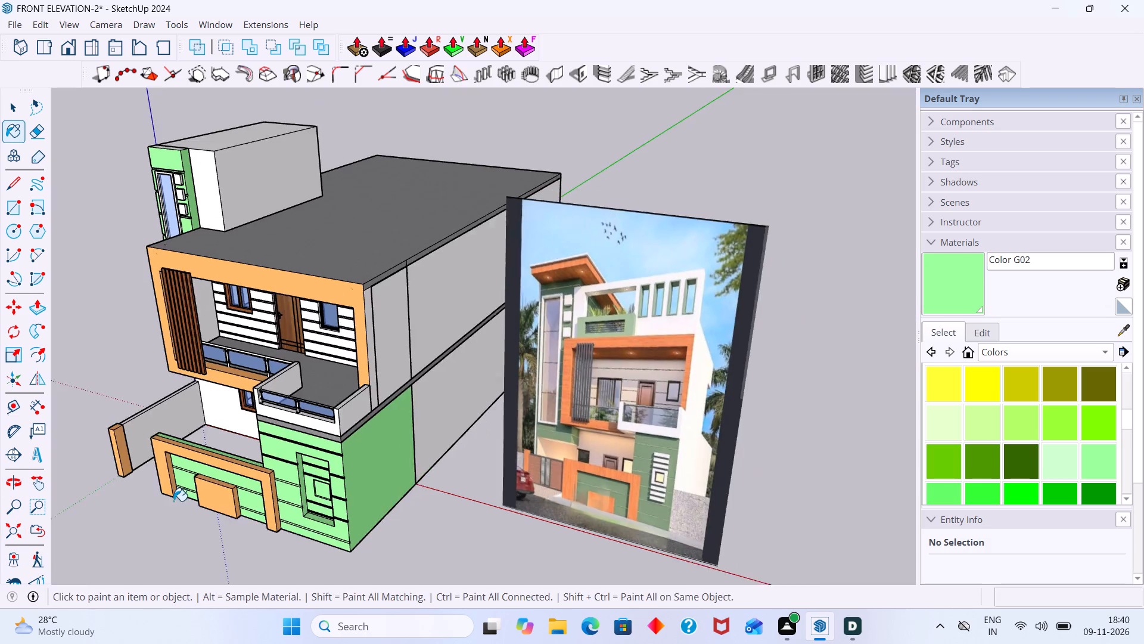
{"action": "scroll", "coordinate": [173, 501], "scroll_direction": "down", "scroll_amount": 1}
{"action": "middle_click_drag", "start_coordinate": [351, 485], "coordinate": [587, 464]}
{"action": "middle_click_drag", "start_coordinate": [498, 476], "coordinate": [685, 193], "text": "shift"}
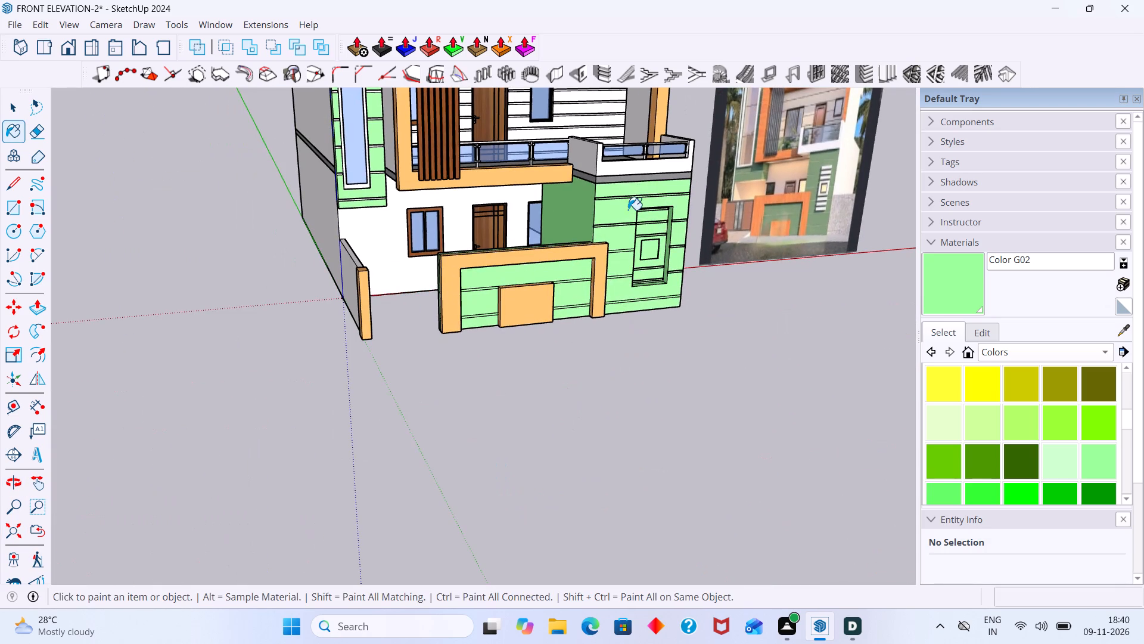
{"action": "middle_click_drag", "start_coordinate": [499, 246], "coordinate": [607, 388]}
{"action": "scroll", "coordinate": [464, 335], "scroll_direction": "up", "scroll_amount": 12}
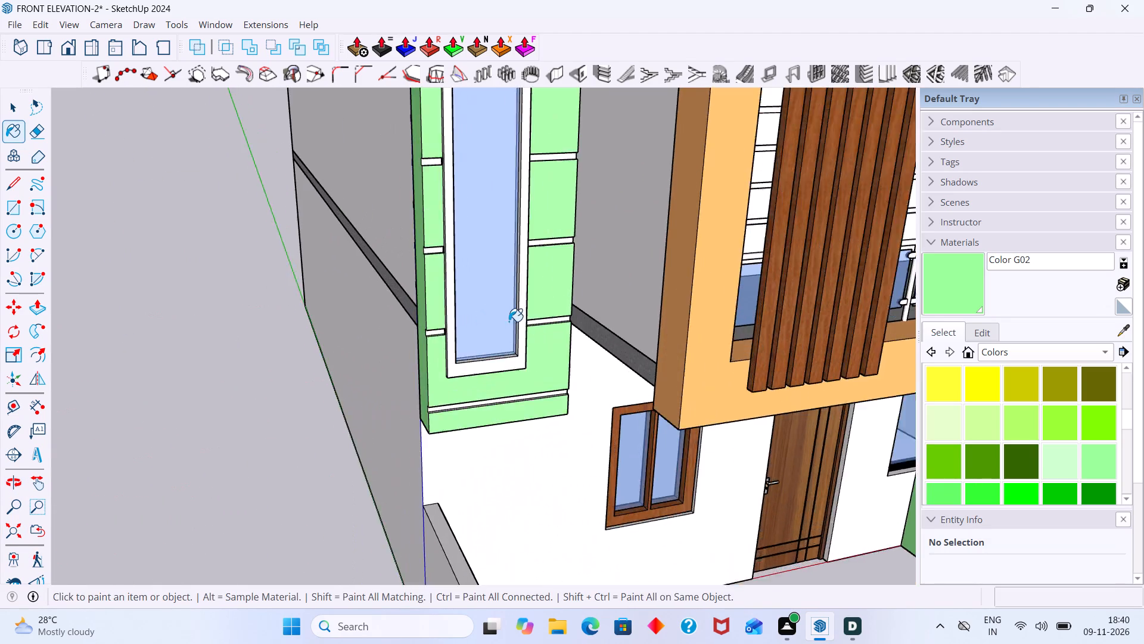
{"action": "scroll", "coordinate": [509, 321], "scroll_direction": "up", "scroll_amount": 20}
{"action": "left_click", "coordinate": [598, 317]}
{"action": "scroll", "coordinate": [596, 317], "scroll_direction": "down", "scroll_amount": 5}
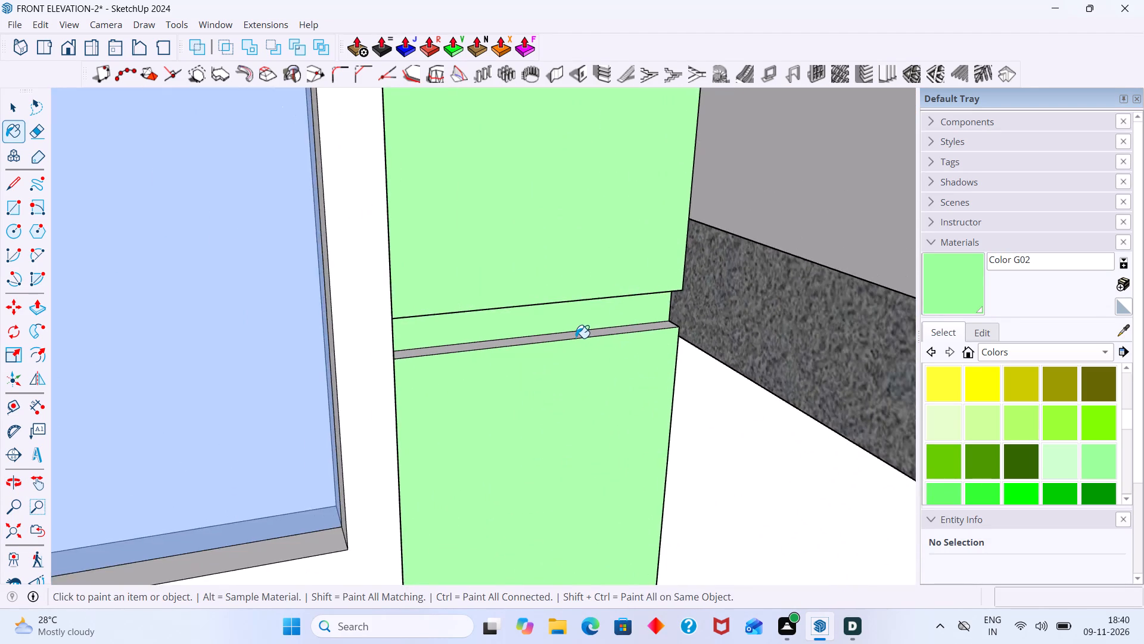
{"action": "scroll", "coordinate": [572, 334], "scroll_direction": "up", "scroll_amount": 6}
{"action": "left_click", "coordinate": [572, 332]}
{"action": "scroll", "coordinate": [572, 331], "scroll_direction": "down", "scroll_amount": 3}
{"action": "middle_click_drag", "start_coordinate": [579, 339], "coordinate": [579, 144]}
{"action": "middle_click_drag", "start_coordinate": [627, 300], "coordinate": [643, 239]}
{"action": "scroll", "coordinate": [611, 301], "scroll_direction": "up", "scroll_amount": 7}
{"action": "left_click", "coordinate": [617, 301]}
{"action": "scroll", "coordinate": [618, 305], "scroll_direction": "down", "scroll_amount": 15}
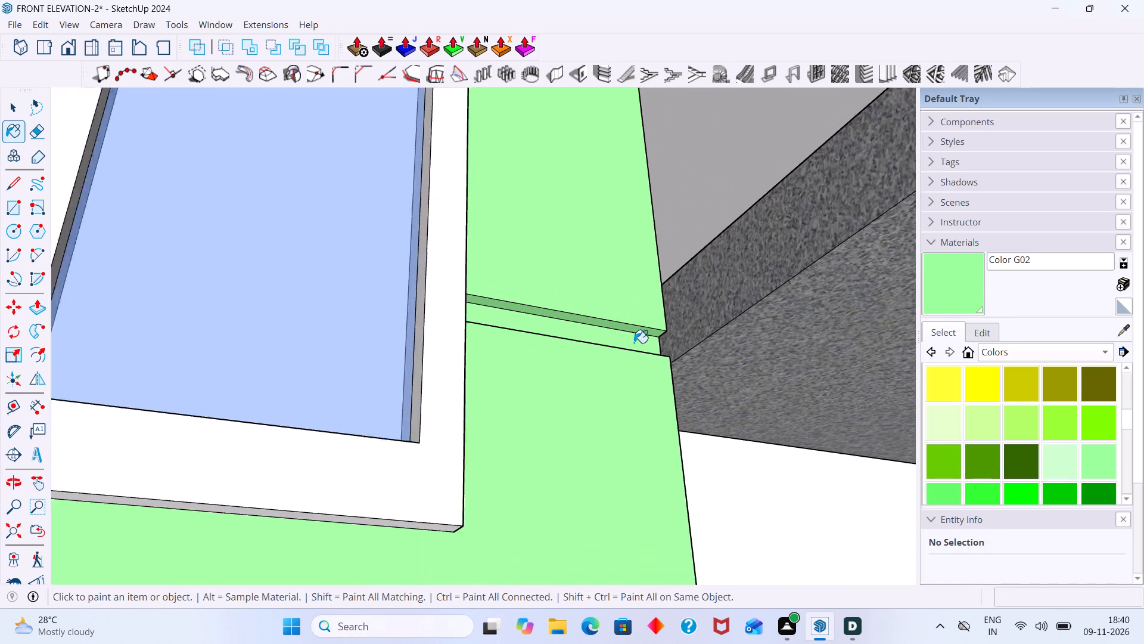
Paint the back, upper and lower faces of the next groove up on the tower's balcony side with Color G02.
{"action": "scroll", "coordinate": [634, 343], "scroll_direction": "down", "scroll_amount": 8}
{"action": "scroll", "coordinate": [613, 199], "scroll_direction": "up", "scroll_amount": 14}
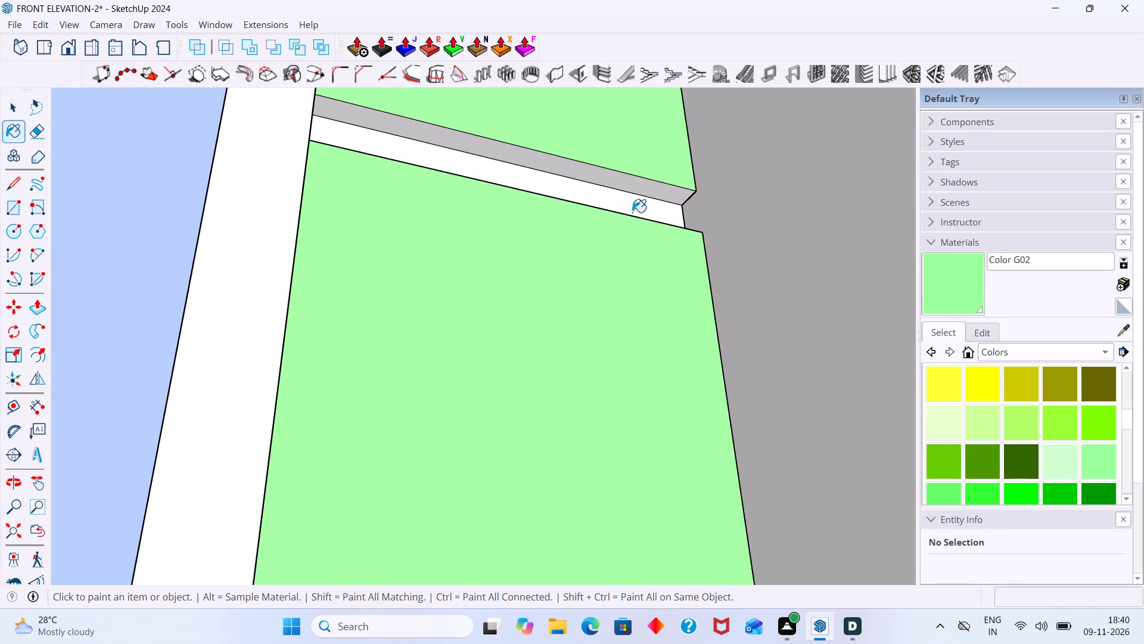
{"action": "left_click", "coordinate": [634, 202]}
{"action": "left_click", "coordinate": [638, 194]}
{"action": "middle_click_drag", "start_coordinate": [638, 210], "coordinate": [623, 324]}
{"action": "middle_click_drag", "start_coordinate": [628, 256], "coordinate": [606, 462]}
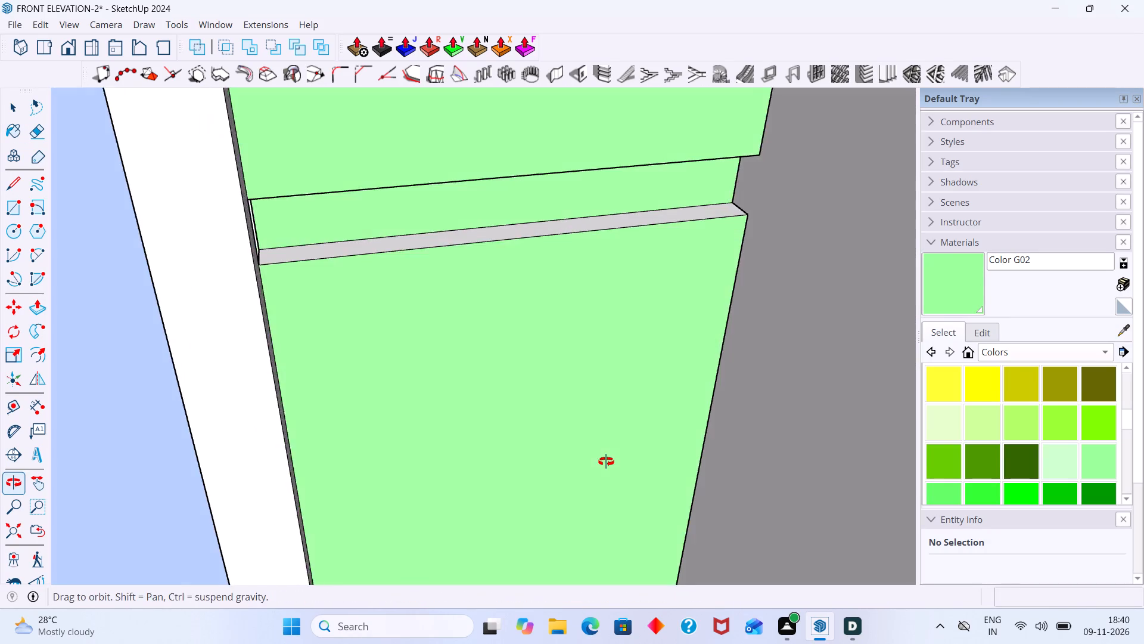
{"action": "middle_click_drag", "start_coordinate": [606, 462], "coordinate": [610, 454]}
{"action": "scroll", "coordinate": [617, 286], "scroll_direction": "up", "scroll_amount": 4}
{"action": "left_click", "coordinate": [661, 190]}
{"action": "scroll", "coordinate": [662, 193], "scroll_direction": "down", "scroll_amount": 16}
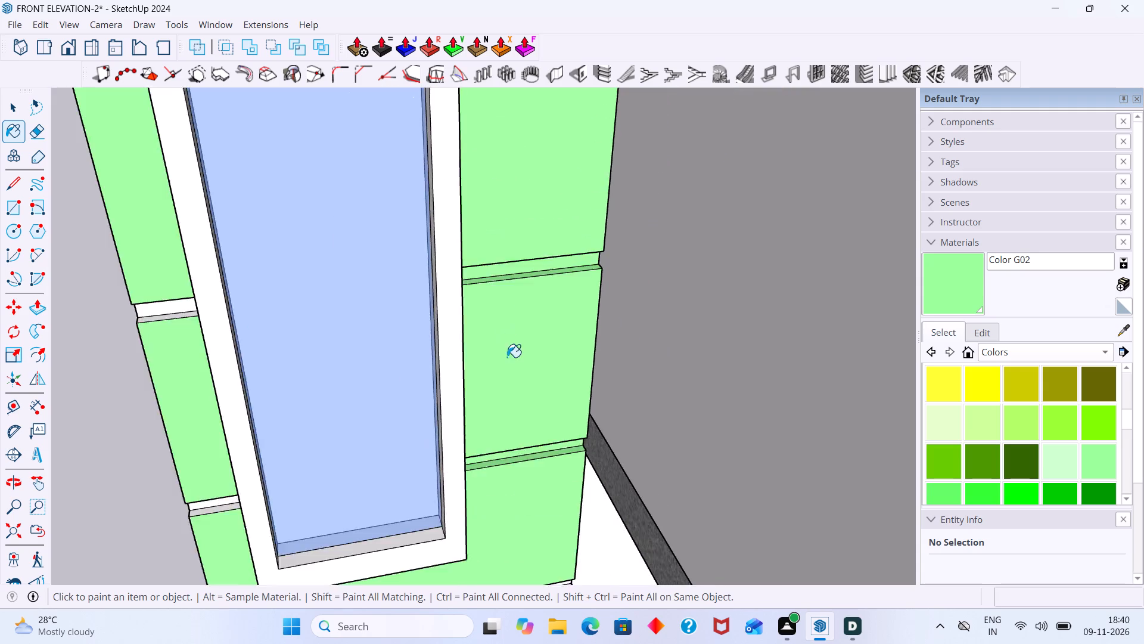
Paint the back, upper and lower faces of the next groove up on the tower's balcony side with Color G02.
{"action": "scroll", "coordinate": [507, 357], "scroll_direction": "down", "scroll_amount": 11}
{"action": "middle_click_drag", "start_coordinate": [512, 272], "coordinate": [551, 437]}
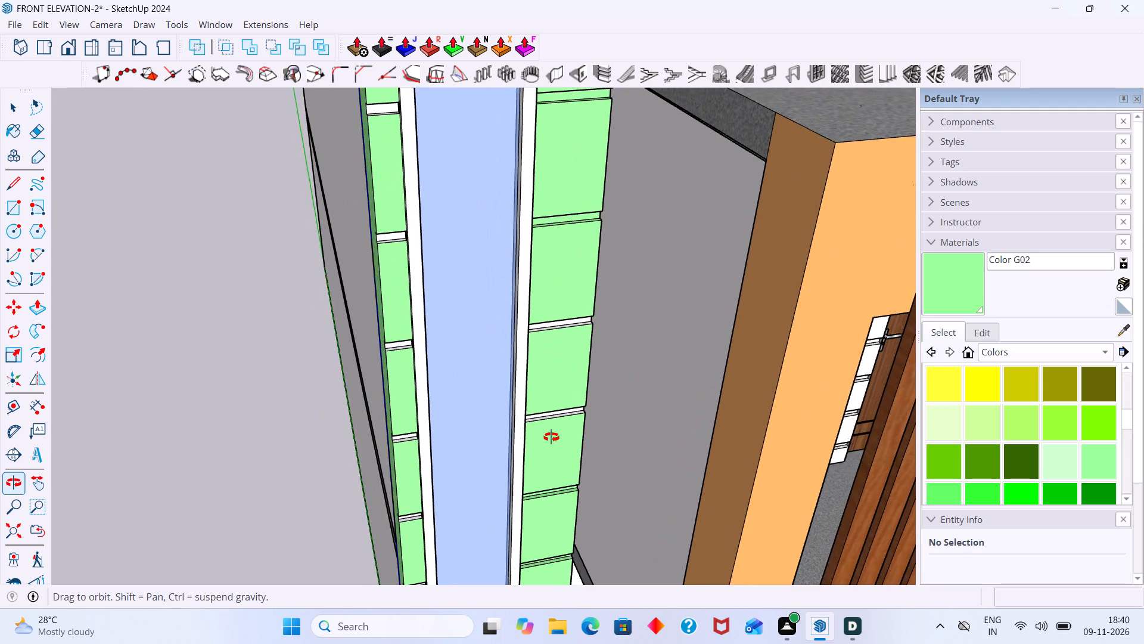
{"action": "middle_click_drag", "start_coordinate": [551, 437], "coordinate": [569, 299]}
{"action": "scroll", "coordinate": [569, 301], "scroll_direction": "up", "scroll_amount": 11}
{"action": "middle_click_drag", "start_coordinate": [597, 329], "coordinate": [592, 258]}
{"action": "scroll", "coordinate": [595, 293], "scroll_direction": "up", "scroll_amount": 3}
{"action": "middle_click", "coordinate": [587, 282]}
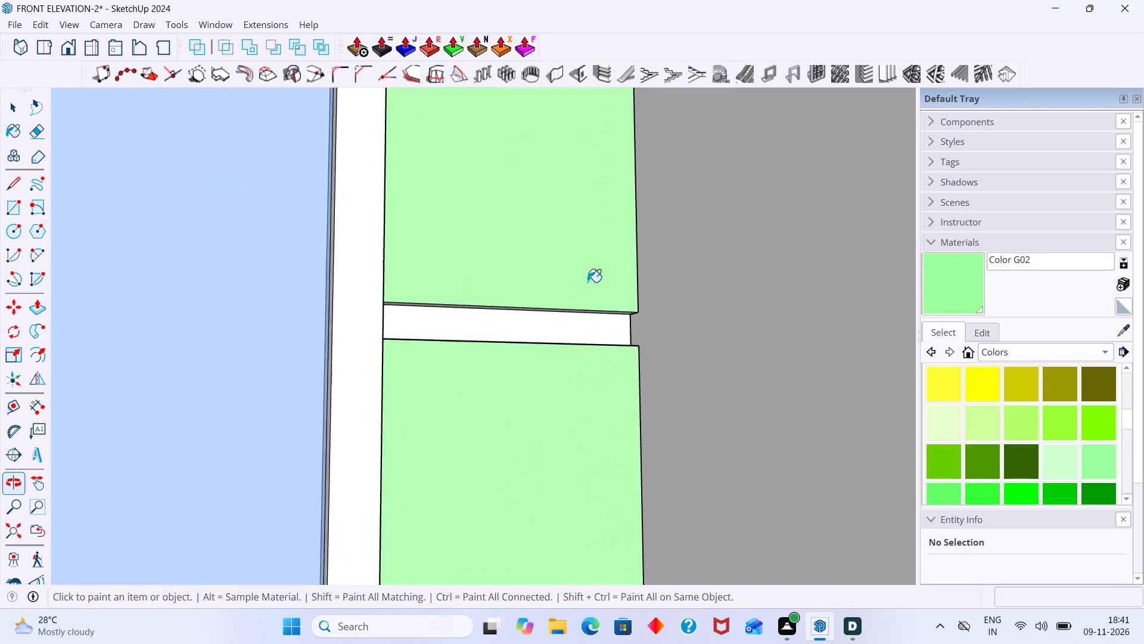
{"action": "middle_click_drag", "start_coordinate": [581, 289], "coordinate": [585, 259]}
{"action": "scroll", "coordinate": [590, 335], "scroll_direction": "up", "scroll_amount": 4}
{"action": "left_click", "coordinate": [602, 325]}
{"action": "scroll", "coordinate": [593, 311], "scroll_direction": "up", "scroll_amount": 1}
{"action": "middle_click_drag", "start_coordinate": [593, 311], "coordinate": [608, 262]}
{"action": "scroll", "coordinate": [596, 305], "scroll_direction": "up", "scroll_amount": 6}
{"action": "middle_click", "coordinate": [596, 305]}
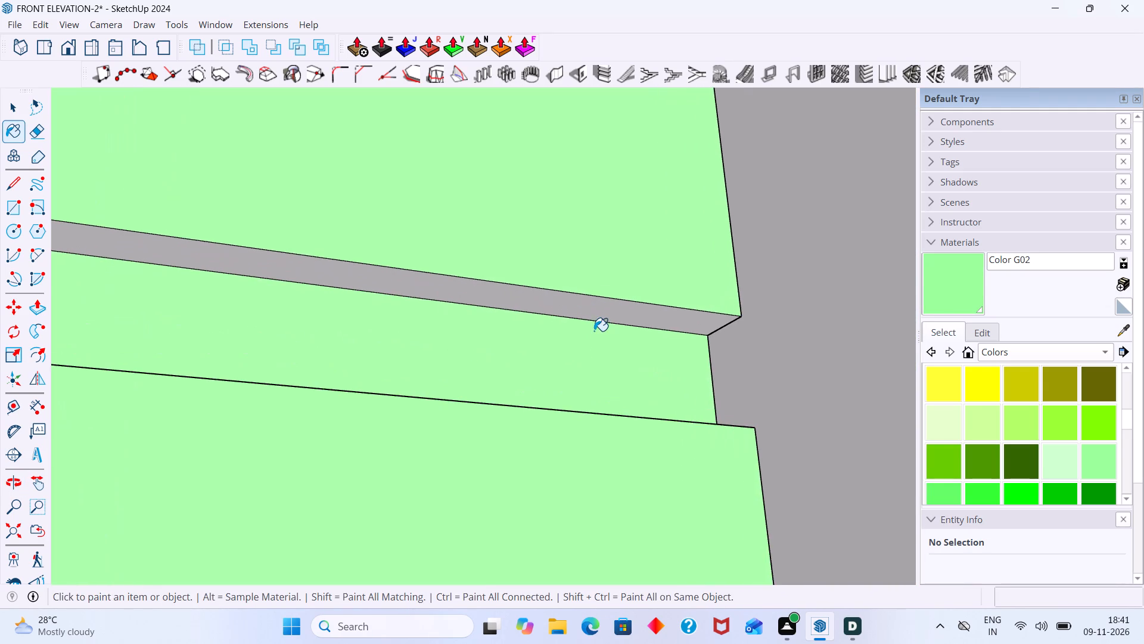
{"action": "left_click", "coordinate": [602, 311]}
{"action": "scroll", "coordinate": [601, 318], "scroll_direction": "down", "scroll_amount": 2}
{"action": "middle_click_drag", "start_coordinate": [605, 381], "coordinate": [518, 639]}
{"action": "scroll", "coordinate": [536, 475], "scroll_direction": "up", "scroll_amount": 3}
{"action": "left_click", "coordinate": [553, 422]}
{"action": "scroll", "coordinate": [553, 422], "scroll_direction": "down", "scroll_amount": 4}
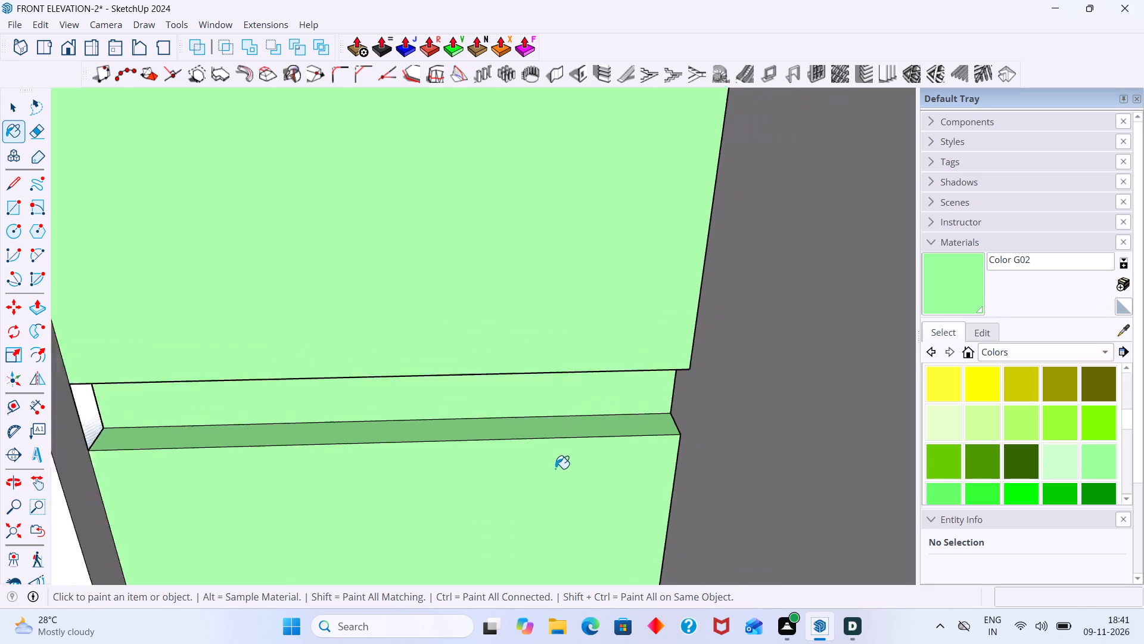
{"action": "scroll", "coordinate": [555, 469], "scroll_direction": "down", "scroll_amount": 20}
{"action": "scroll", "coordinate": [555, 469], "scroll_direction": "down", "scroll_amount": 4}
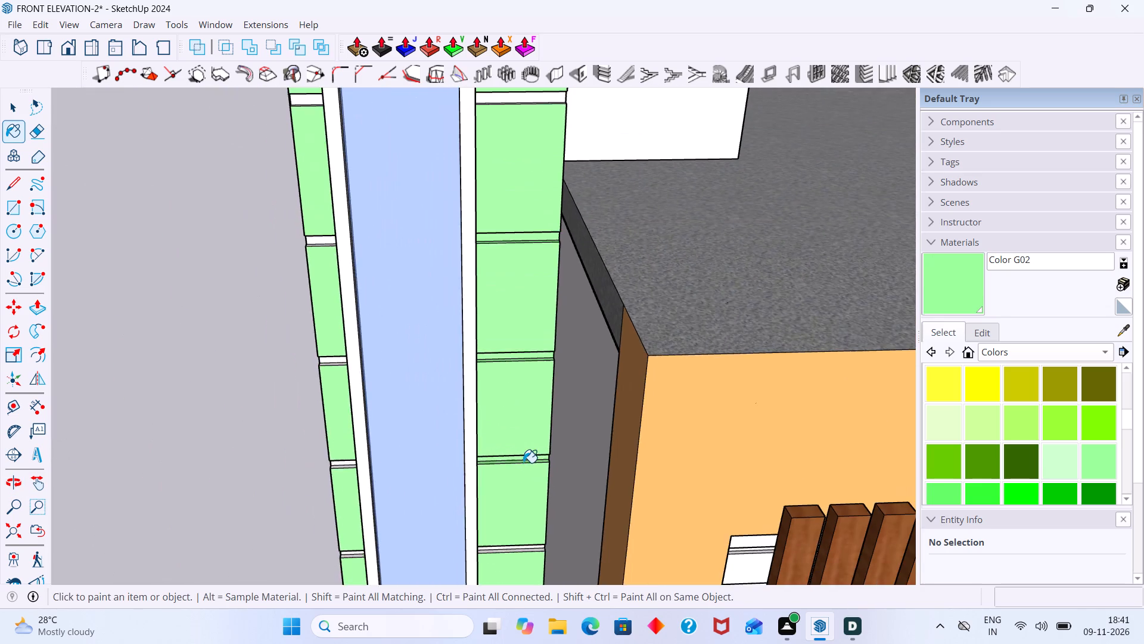
Paint the back, lower and upper faces of the highest groove on the tall window's outer side with Color G02.
{"action": "middle_click_drag", "start_coordinate": [523, 462], "coordinate": [540, 357]}
{"action": "scroll", "coordinate": [545, 357], "scroll_direction": "down", "scroll_amount": 6}
{"action": "middle_click_drag", "start_coordinate": [556, 335], "coordinate": [553, 510]}
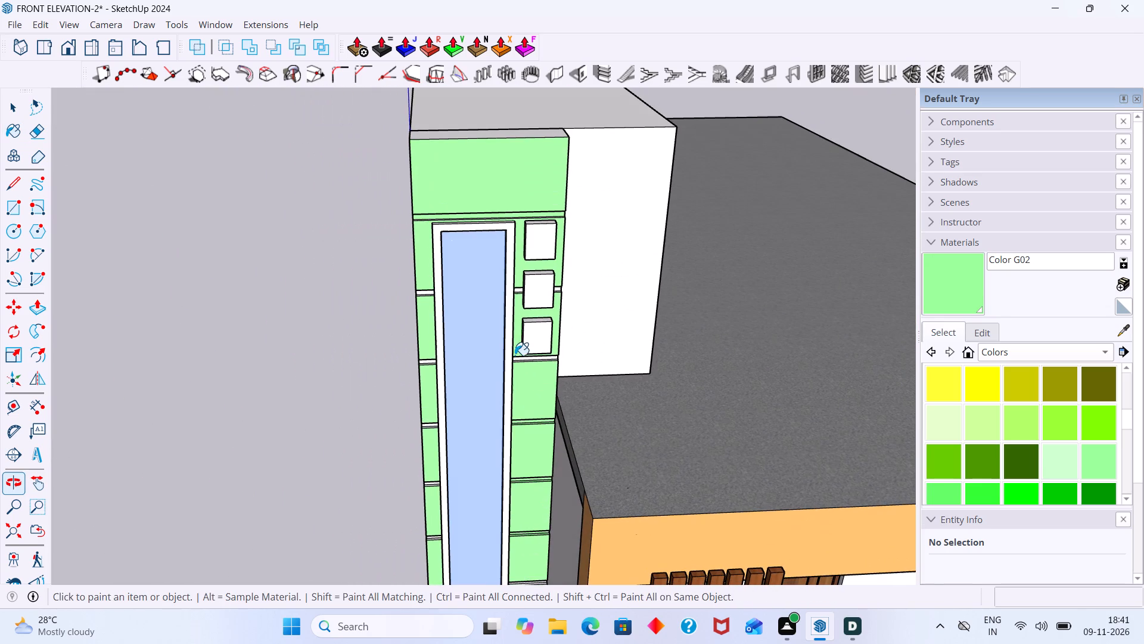
{"action": "scroll", "coordinate": [451, 289], "scroll_direction": "up", "scroll_amount": 16}
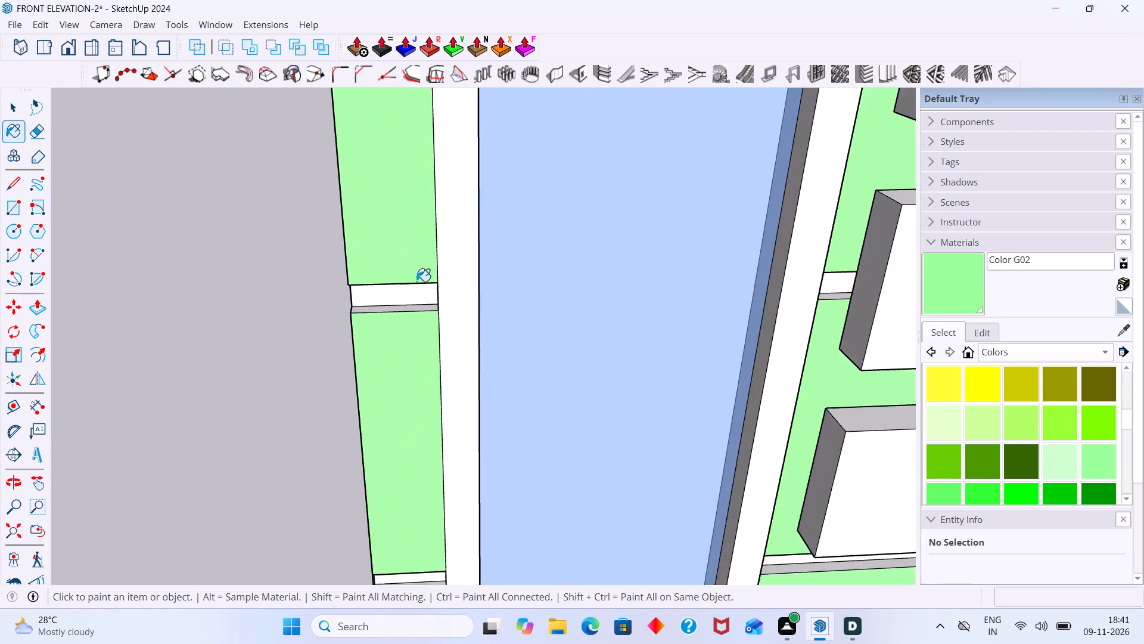
{"action": "scroll", "coordinate": [416, 281], "scroll_direction": "up", "scroll_amount": 9}
{"action": "left_click", "coordinate": [410, 303]}
{"action": "left_click", "coordinate": [405, 333]}
{"action": "middle_click_drag", "start_coordinate": [397, 333], "coordinate": [489, 120]}
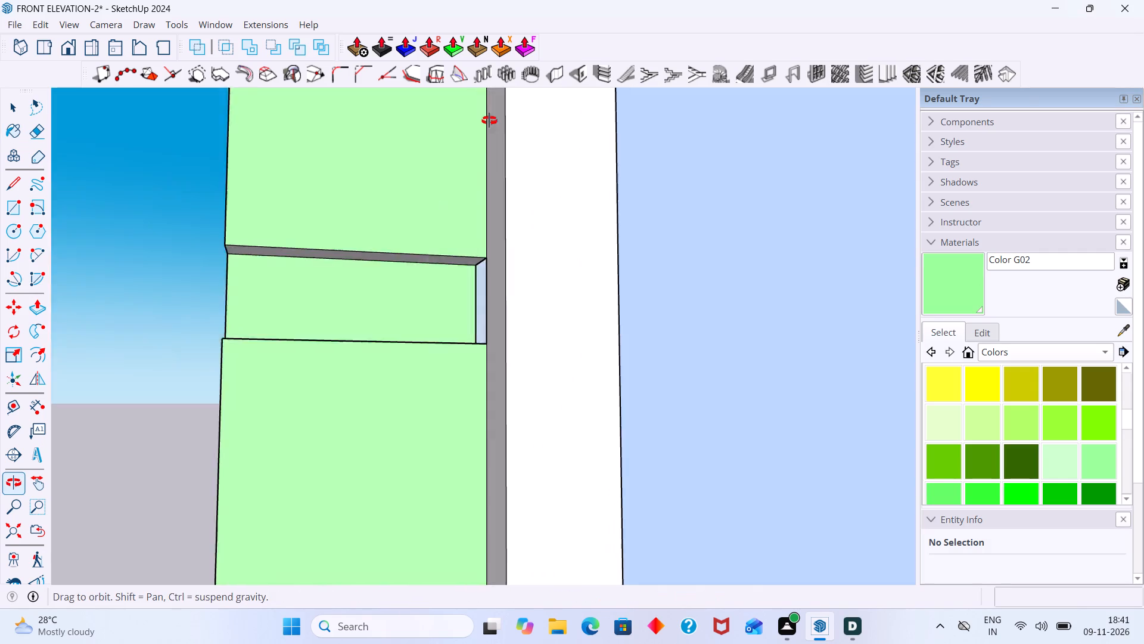
{"action": "middle_click_drag", "start_coordinate": [489, 120], "coordinate": [510, 100]}
{"action": "scroll", "coordinate": [397, 293], "scroll_direction": "up", "scroll_amount": 6}
{"action": "left_click", "coordinate": [447, 231]}
{"action": "scroll", "coordinate": [449, 255], "scroll_direction": "down", "scroll_amount": 13}
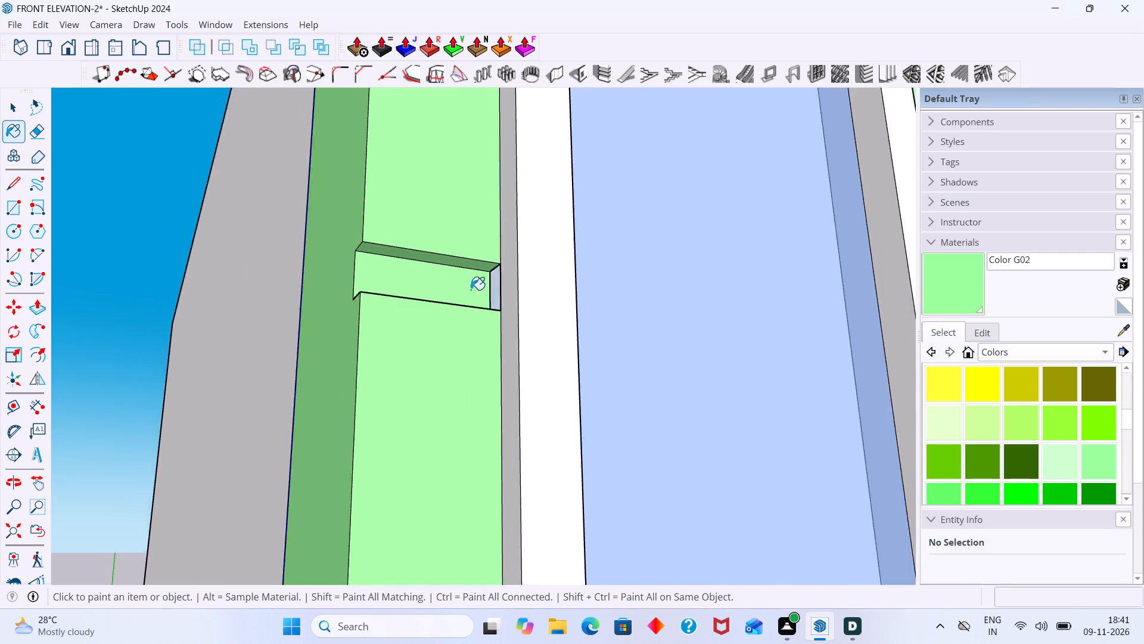
{"action": "scroll", "coordinate": [471, 290], "scroll_direction": "down", "scroll_amount": 12}
Paint the back, upper and lower faces of the short groove between the tall window and the projecting boxes with Color G02.
{"action": "middle_click_drag", "start_coordinate": [691, 346], "coordinate": [514, 407]}
{"action": "scroll", "coordinate": [654, 318], "scroll_direction": "up", "scroll_amount": 10}
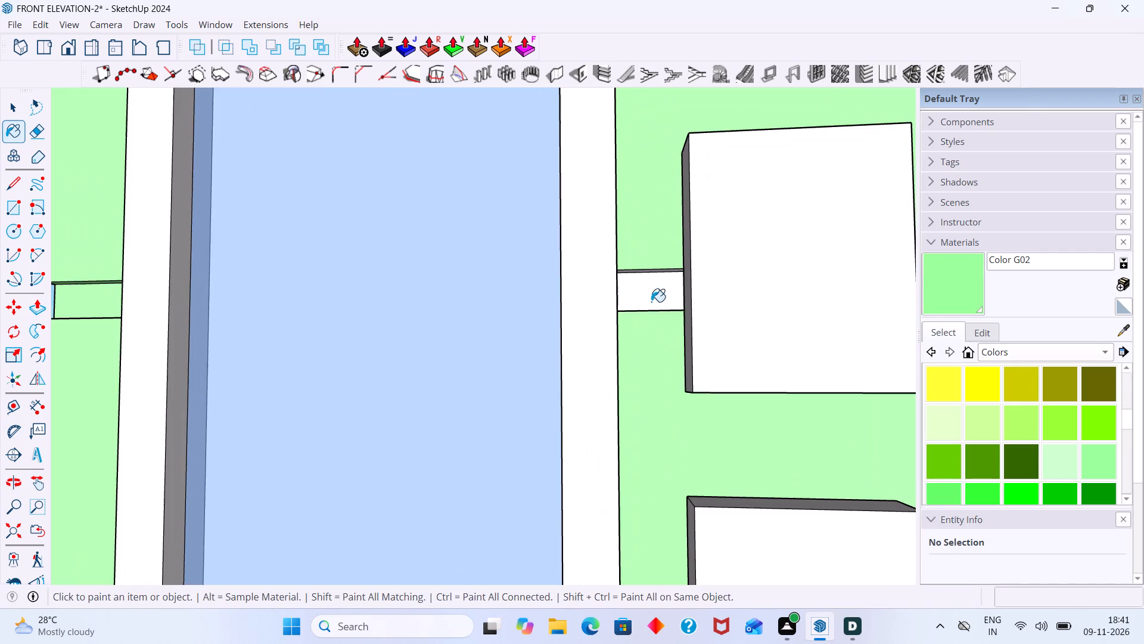
{"action": "left_click", "coordinate": [651, 302]}
{"action": "middle_click_drag", "start_coordinate": [651, 299], "coordinate": [694, 199]}
{"action": "scroll", "coordinate": [586, 323], "scroll_direction": "up", "scroll_amount": 10}
{"action": "left_click", "coordinate": [685, 217]}
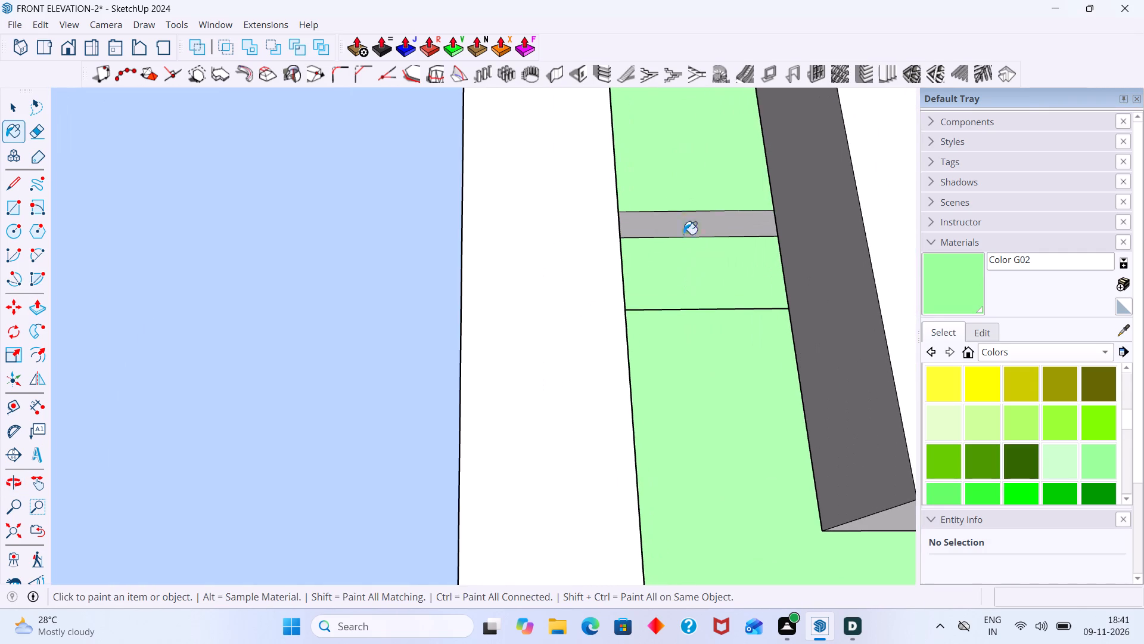
{"action": "scroll", "coordinate": [683, 236], "scroll_direction": "up", "scroll_amount": 1}
{"action": "scroll", "coordinate": [683, 241], "scroll_direction": "down", "scroll_amount": 1}
{"action": "middle_click_drag", "start_coordinate": [701, 310], "coordinate": [686, 482]}
{"action": "middle_click_drag", "start_coordinate": [677, 393], "coordinate": [668, 476]}
{"action": "scroll", "coordinate": [702, 340], "scroll_direction": "up", "scroll_amount": 2}
{"action": "left_click", "coordinate": [704, 332]}
{"action": "scroll", "coordinate": [704, 330], "scroll_direction": "down", "scroll_amount": 6}
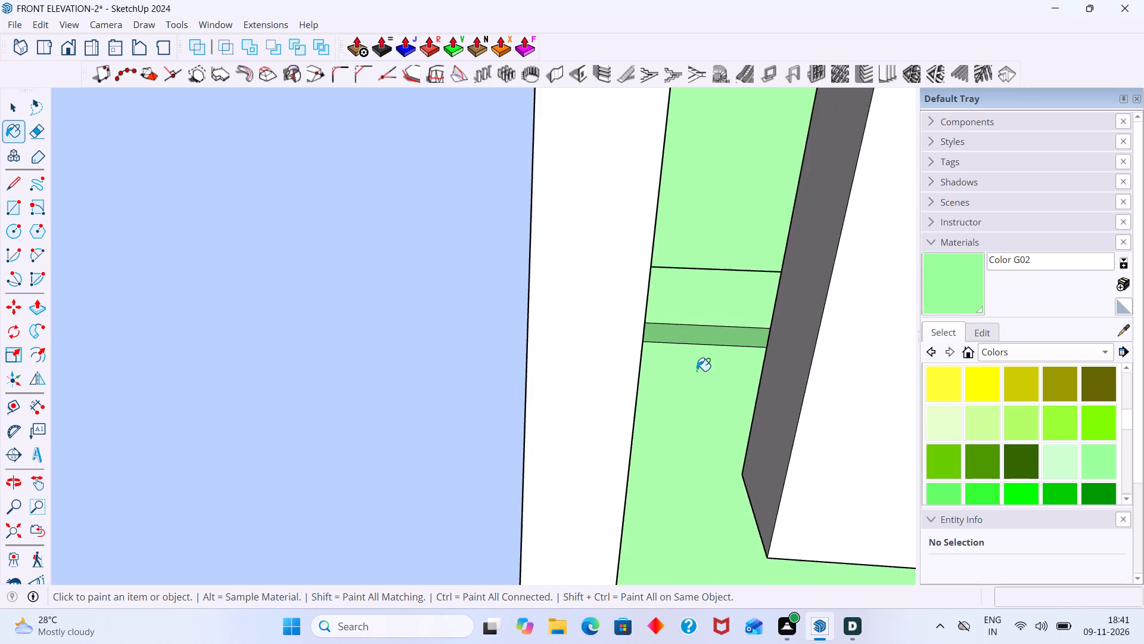
{"action": "scroll", "coordinate": [697, 371], "scroll_direction": "down", "scroll_amount": 20}
{"action": "scroll", "coordinate": [697, 371], "scroll_direction": "down", "scroll_amount": 4}
Paint the lower face of the long groove above the tall window with Color G02.
{"action": "scroll", "coordinate": [661, 280], "scroll_direction": "up", "scroll_amount": 2}
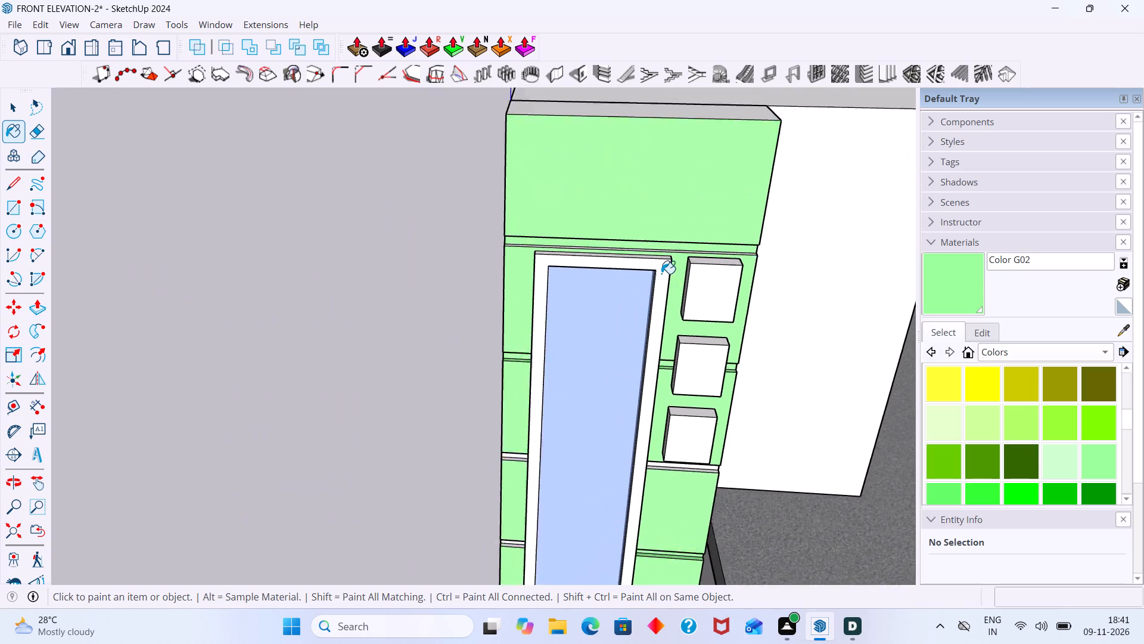
{"action": "scroll", "coordinate": [661, 274], "scroll_direction": "up", "scroll_amount": 20}
{"action": "middle_click_drag", "start_coordinate": [692, 246], "coordinate": [679, 285]}
{"action": "scroll", "coordinate": [673, 200], "scroll_direction": "up", "scroll_amount": 2}
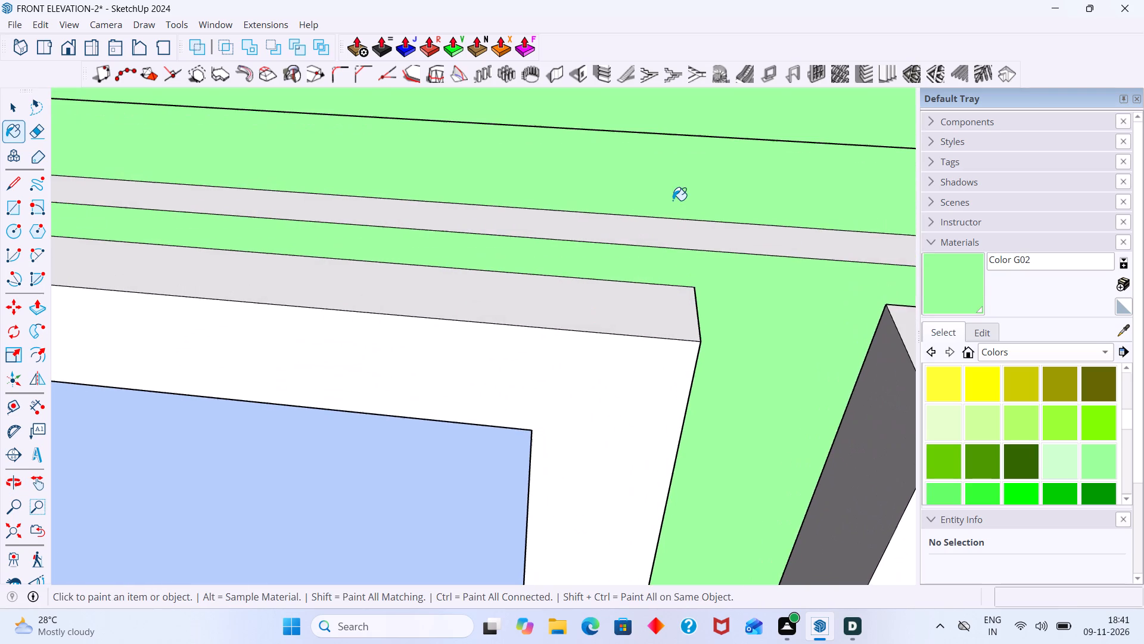
{"action": "left_click", "coordinate": [672, 225]}
{"action": "scroll", "coordinate": [671, 230], "scroll_direction": "down", "scroll_amount": 14}
{"action": "middle_click_drag", "start_coordinate": [595, 265], "coordinate": [679, 257]}
{"action": "scroll", "coordinate": [688, 255], "scroll_direction": "down", "scroll_amount": 13}
Paint the back, lower and upper faces of the balcony-side groove just below the three projecting boxes with Color G02.
{"action": "middle_click_drag", "start_coordinate": [659, 345], "coordinate": [655, 327], "text": "shift"}
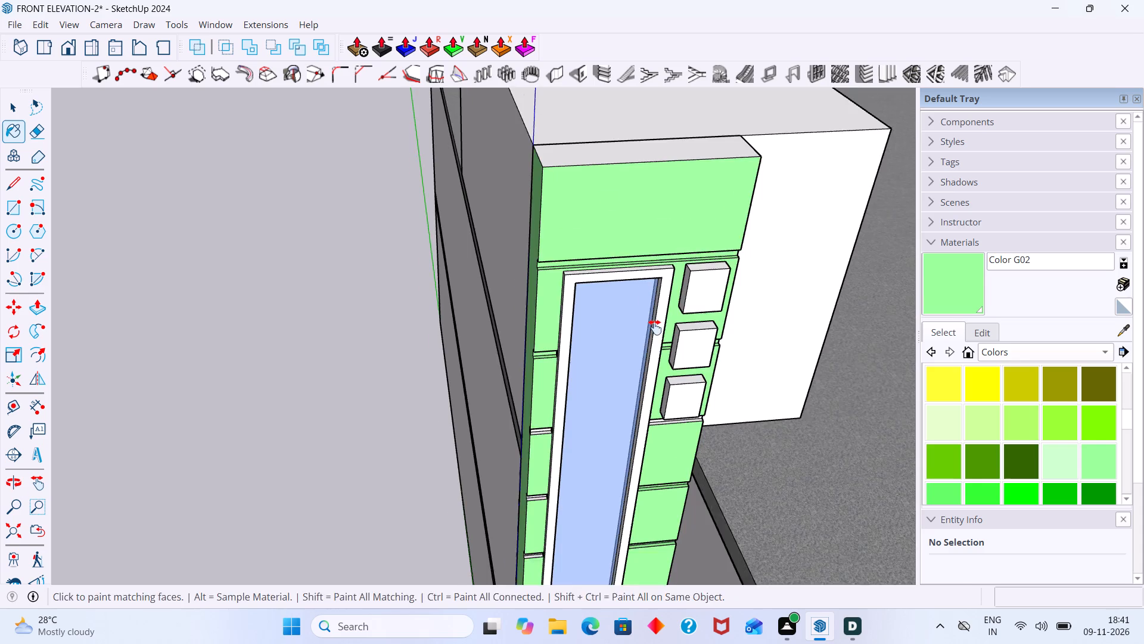
{"action": "middle_click_drag", "start_coordinate": [655, 327], "coordinate": [604, 175], "text": "shift"}
{"action": "middle_click_drag", "start_coordinate": [583, 321], "coordinate": [569, 255]}
{"action": "scroll", "coordinate": [698, 200], "scroll_direction": "up", "scroll_amount": 18}
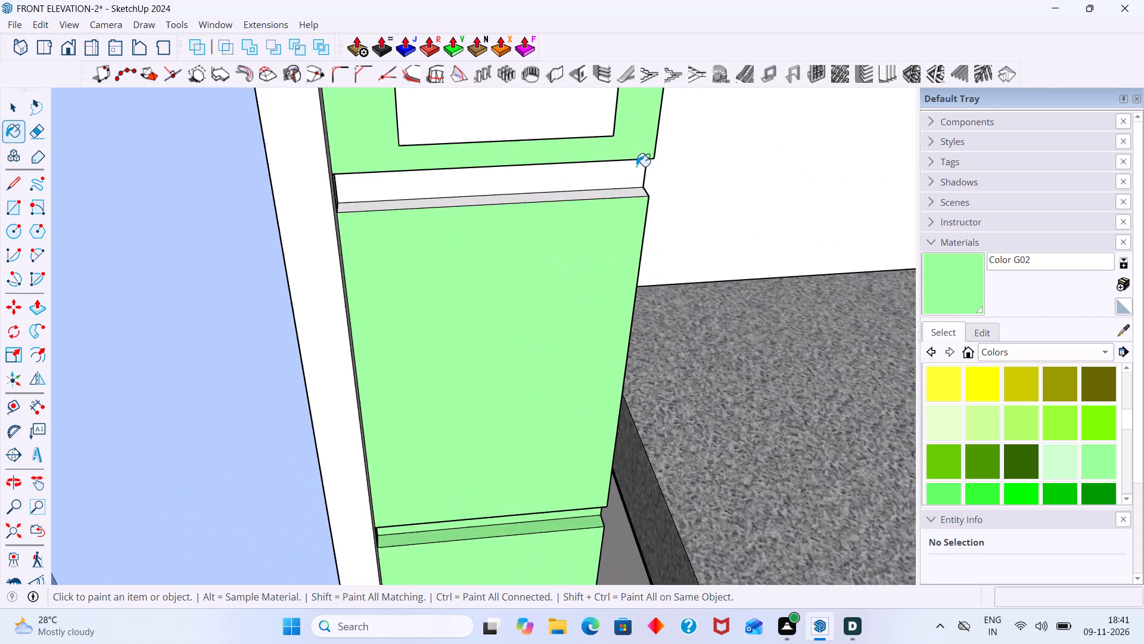
{"action": "scroll", "coordinate": [636, 166], "scroll_direction": "up", "scroll_amount": 1}
{"action": "left_click", "coordinate": [636, 169]}
{"action": "left_click", "coordinate": [626, 197]}
{"action": "scroll", "coordinate": [626, 198], "scroll_direction": "up", "scroll_amount": 1}
{"action": "scroll", "coordinate": [626, 198], "scroll_direction": "down", "scroll_amount": 3}
{"action": "middle_click_drag", "start_coordinate": [623, 231], "coordinate": [663, 32]}
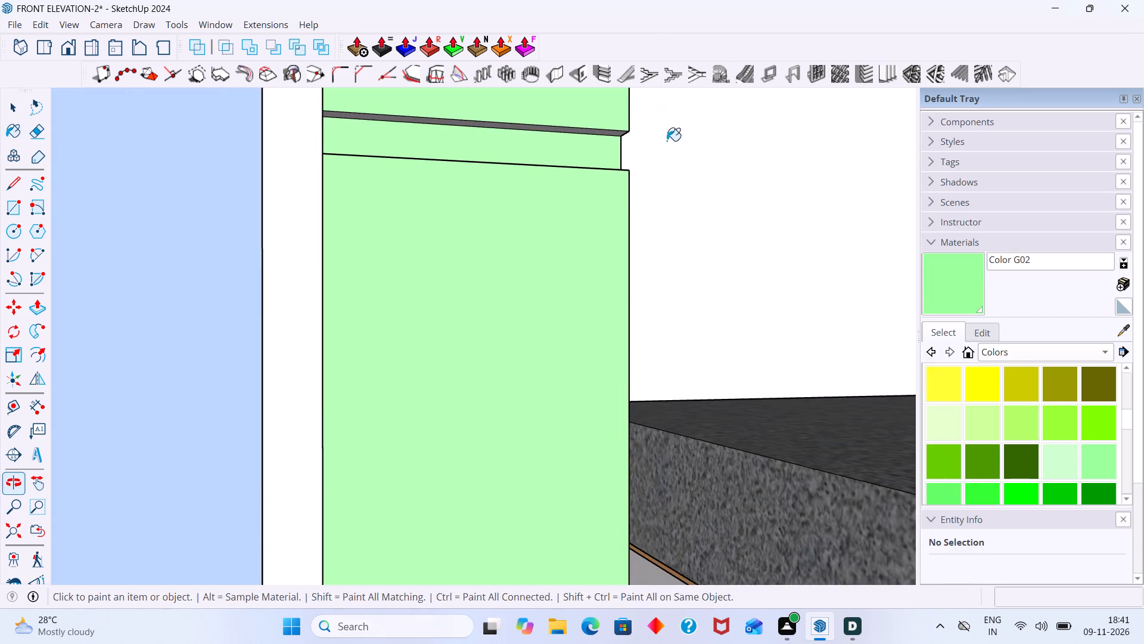
{"action": "middle_click_drag", "start_coordinate": [665, 141], "coordinate": [665, 106]}
{"action": "scroll", "coordinate": [602, 132], "scroll_direction": "up", "scroll_amount": 11}
{"action": "middle_click_drag", "start_coordinate": [605, 132], "coordinate": [621, 89]}
{"action": "scroll", "coordinate": [622, 159], "scroll_direction": "up", "scroll_amount": 5}
{"action": "left_click", "coordinate": [633, 191]}
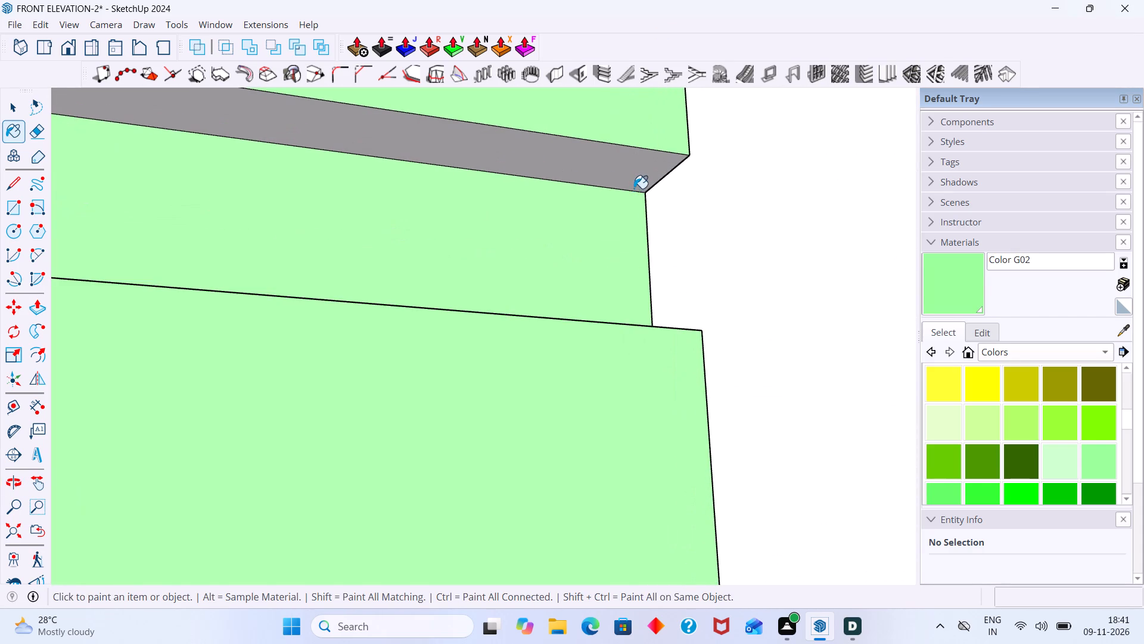
{"action": "left_click", "coordinate": [632, 171]}
{"action": "scroll", "coordinate": [631, 162], "scroll_direction": "down", "scroll_amount": 20}
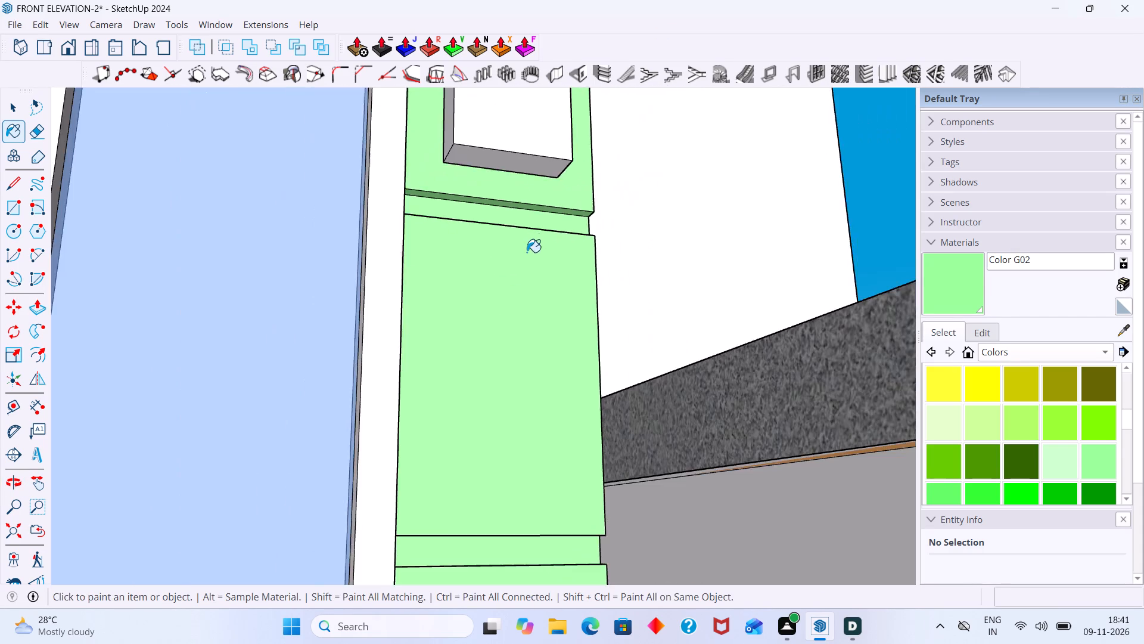
{"action": "scroll", "coordinate": [527, 252], "scroll_direction": "down", "scroll_amount": 11}
Paint the back, lower and upper faces of the second groove down on the window's outer side with Color G02.
{"action": "scroll", "coordinate": [346, 224], "scroll_direction": "up", "scroll_amount": 18}
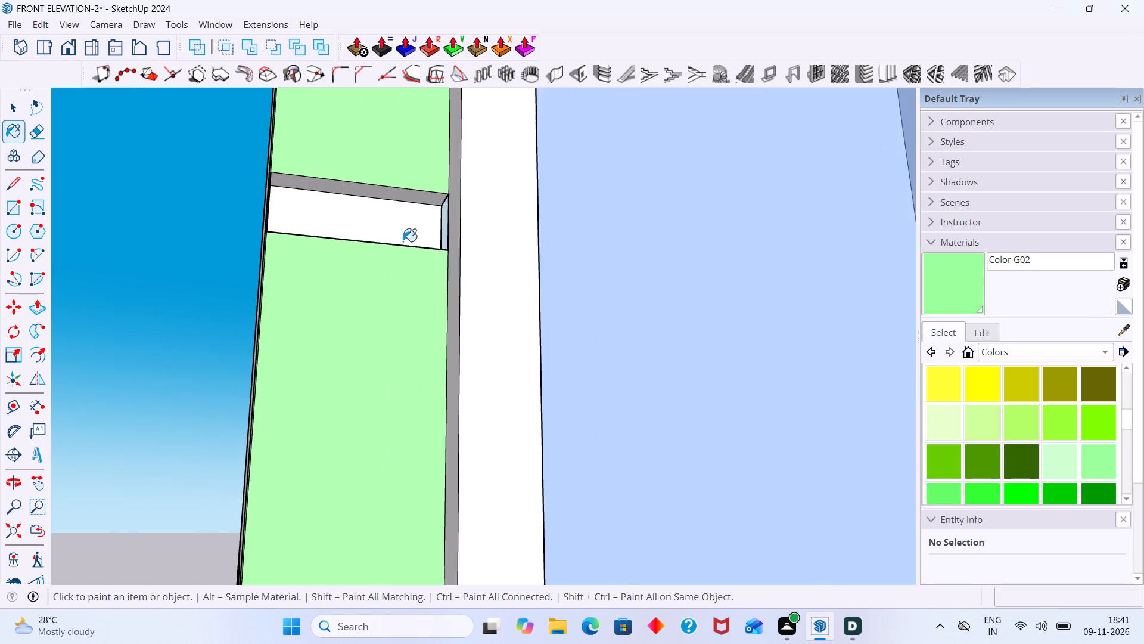
{"action": "scroll", "coordinate": [403, 241], "scroll_direction": "up", "scroll_amount": 3}
{"action": "left_click", "coordinate": [416, 220]}
{"action": "middle_click_drag", "start_coordinate": [422, 228], "coordinate": [422, 345]}
{"action": "middle_click_drag", "start_coordinate": [422, 280], "coordinate": [420, 362]}
{"action": "scroll", "coordinate": [393, 260], "scroll_direction": "up", "scroll_amount": 2}
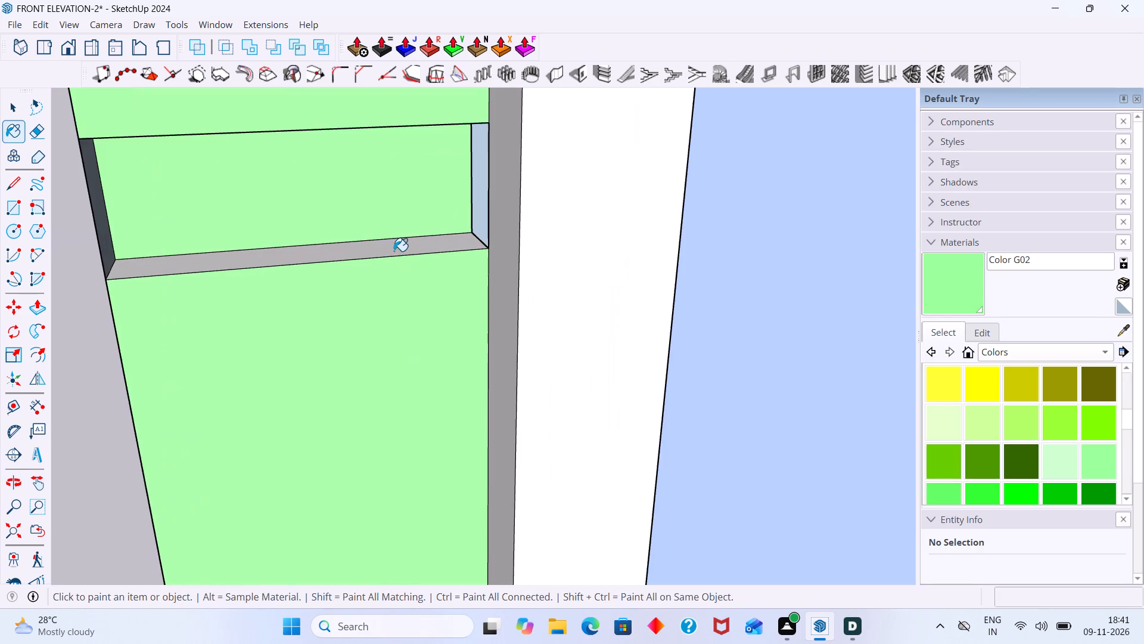
{"action": "left_click", "coordinate": [394, 251]}
{"action": "scroll", "coordinate": [397, 244], "scroll_direction": "down", "scroll_amount": 2}
{"action": "middle_click_drag", "start_coordinate": [411, 273], "coordinate": [548, 250]}
{"action": "middle_click_drag", "start_coordinate": [433, 219], "coordinate": [467, 129]}
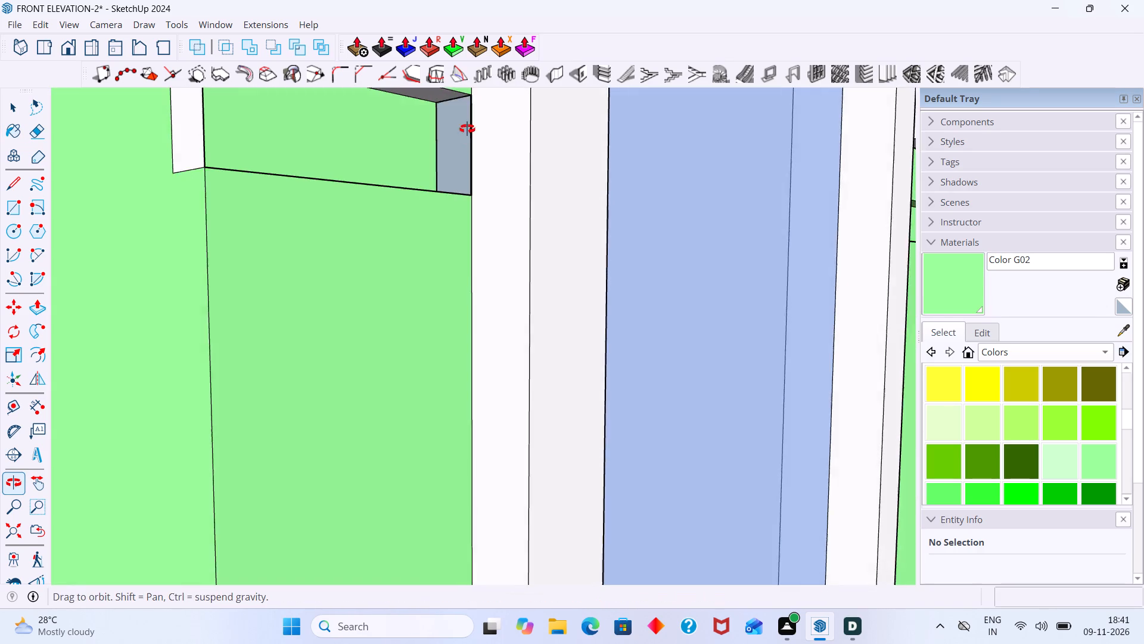
{"action": "middle_click_drag", "start_coordinate": [467, 129], "coordinate": [467, 128]}
{"action": "middle_click_drag", "start_coordinate": [459, 169], "coordinate": [442, 385], "text": "shift"}
{"action": "middle_click_drag", "start_coordinate": [429, 380], "coordinate": [437, 217]}
{"action": "middle_click_drag", "start_coordinate": [324, 566], "coordinate": [354, 503]}
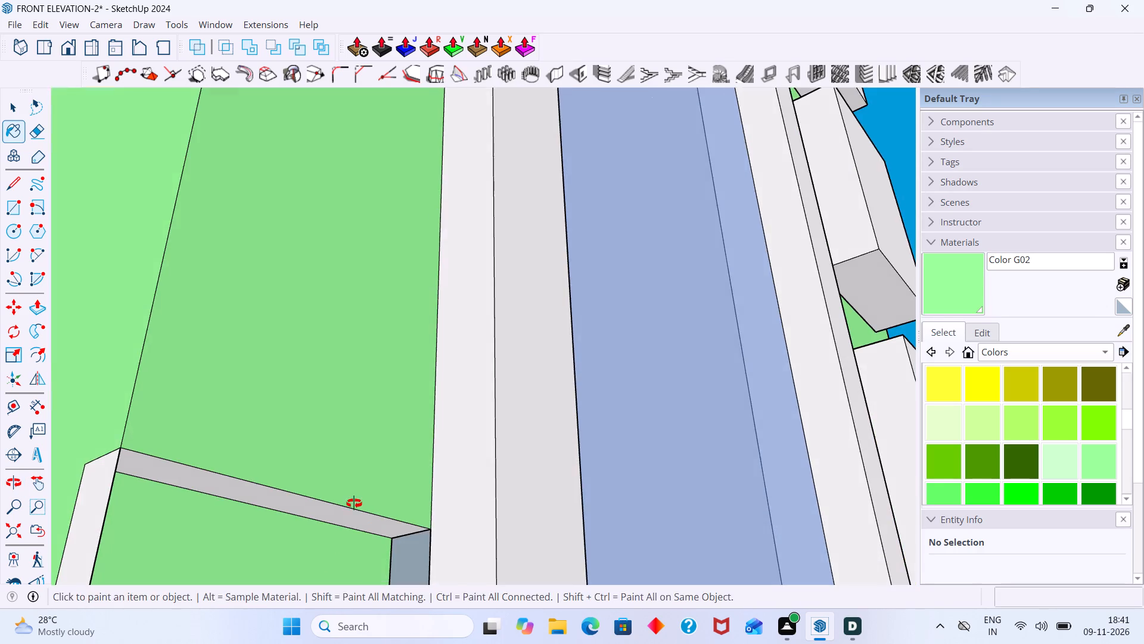
{"action": "middle_click_drag", "start_coordinate": [354, 503], "coordinate": [378, 421]}
{"action": "scroll", "coordinate": [331, 436], "scroll_direction": "up", "scroll_amount": 4}
{"action": "left_click", "coordinate": [245, 490]}
{"action": "scroll", "coordinate": [244, 490], "scroll_direction": "down", "scroll_amount": 9}
{"action": "middle_click_drag", "start_coordinate": [333, 480], "coordinate": [478, 452]}
{"action": "scroll", "coordinate": [418, 460], "scroll_direction": "down", "scroll_amount": 2}
Delete the edge of the leftover face closing that groove's end at the tower's outer corner.
{"action": "key", "text": "space"}
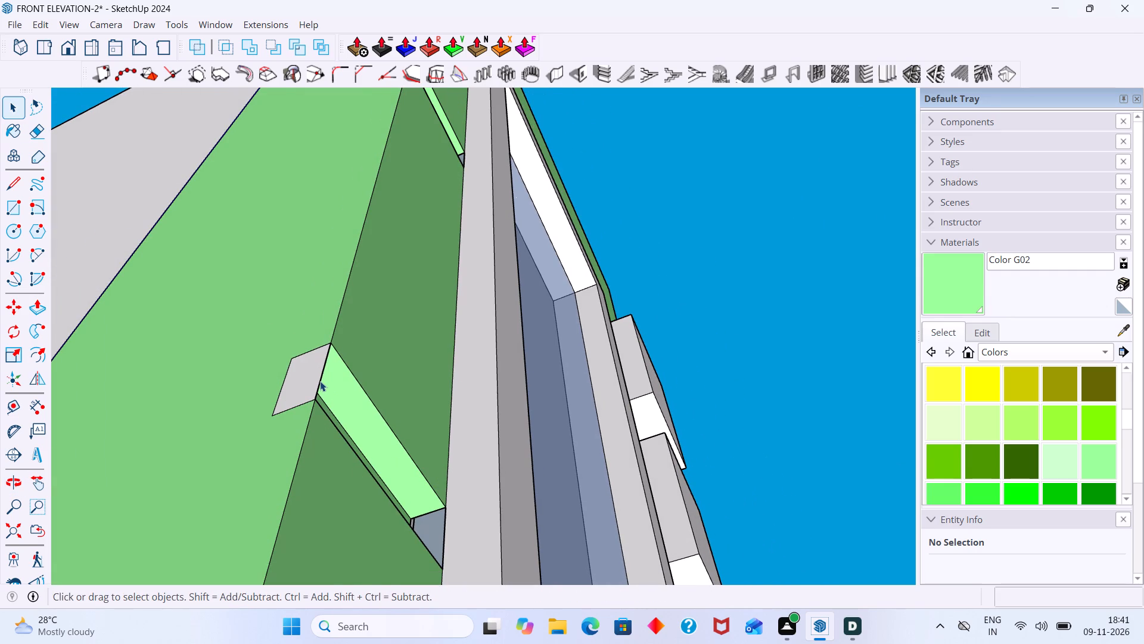
{"action": "left_click", "coordinate": [320, 381]}
{"action": "key", "text": "Delete"}
{"action": "scroll", "coordinate": [325, 386], "scroll_direction": "down", "scroll_amount": 8}
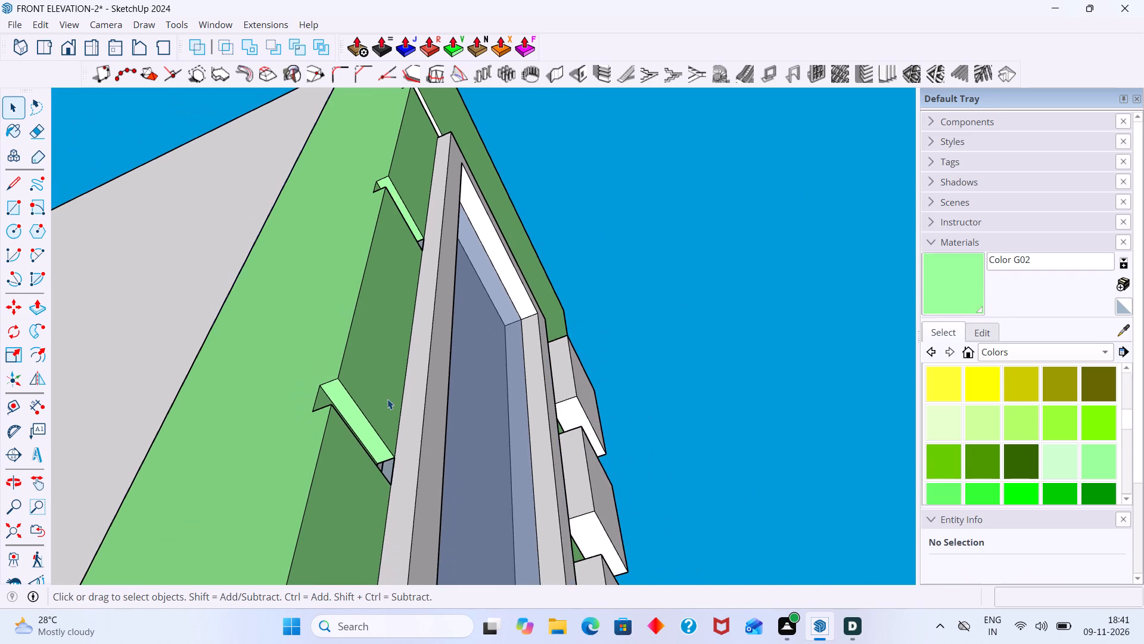
{"action": "scroll", "coordinate": [390, 397], "scroll_direction": "down", "scroll_amount": 3}
Paint the upper face of the long groove above the tall window with Color G02.
{"action": "middle_click_drag", "start_coordinate": [391, 396], "coordinate": [383, 435]}
{"action": "middle_click_drag", "start_coordinate": [419, 330], "coordinate": [374, 465], "text": "shift"}
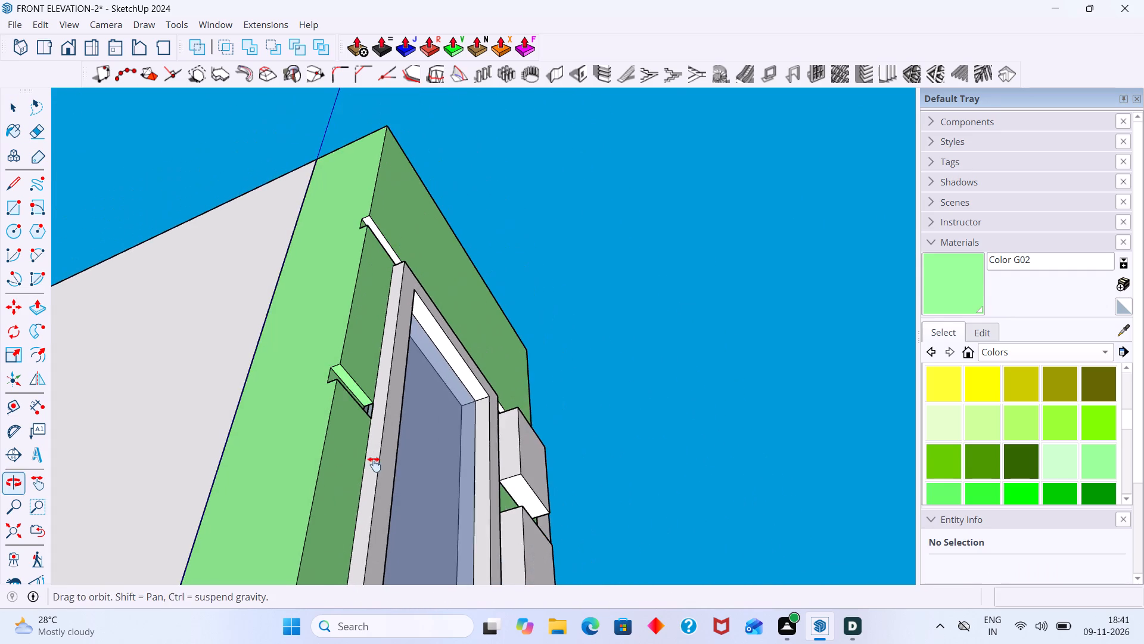
{"action": "middle_click_drag", "start_coordinate": [374, 465], "coordinate": [381, 464], "text": "shift"}
{"action": "scroll", "coordinate": [339, 258], "scroll_direction": "up", "scroll_amount": 9}
{"action": "left_click", "coordinate": [950, 277]}
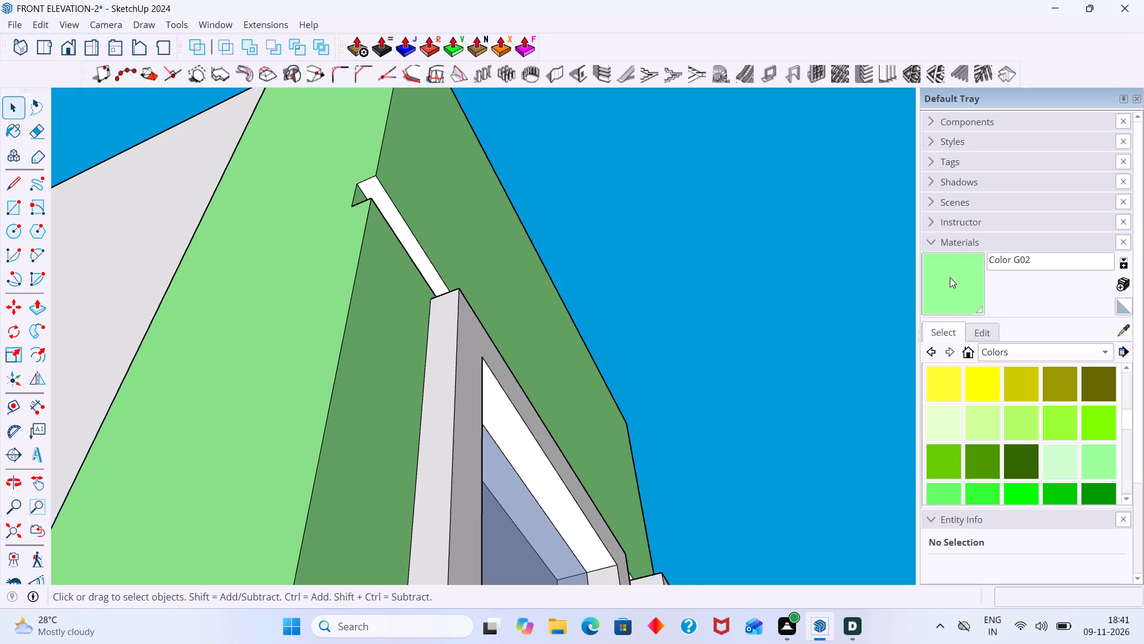
{"action": "scroll", "coordinate": [426, 243], "scroll_direction": "up", "scroll_amount": 7}
{"action": "left_click", "coordinate": [373, 225]}
{"action": "middle_click_drag", "start_coordinate": [374, 225], "coordinate": [242, 446]}
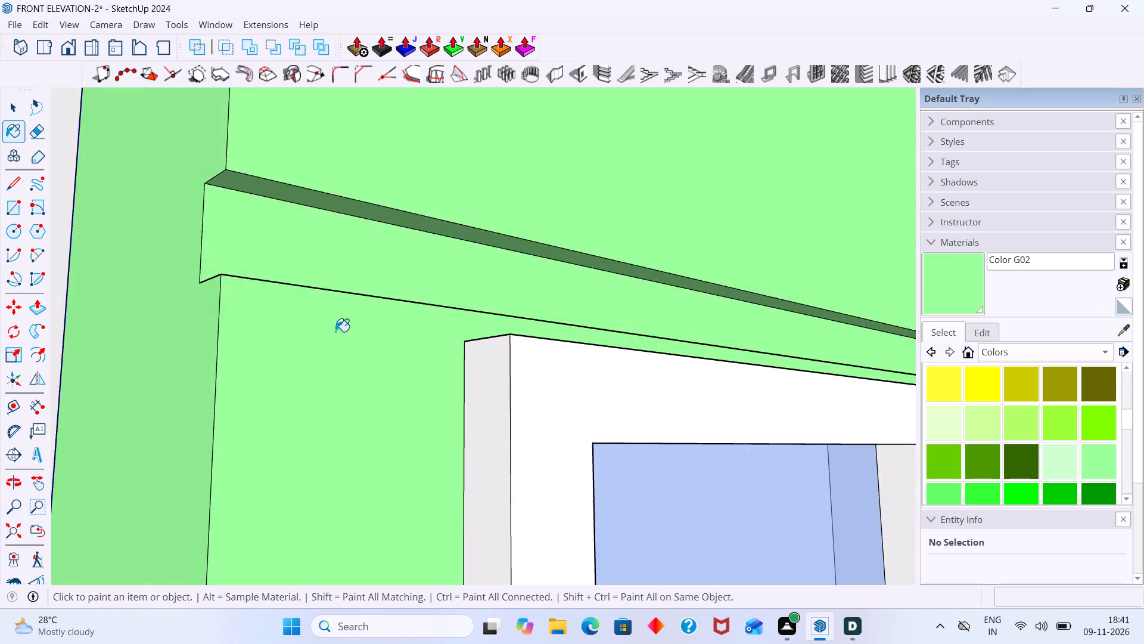
{"action": "middle_click_drag", "start_coordinate": [335, 331], "coordinate": [395, 318]}
{"action": "scroll", "coordinate": [406, 321], "scroll_direction": "down", "scroll_amount": 4}
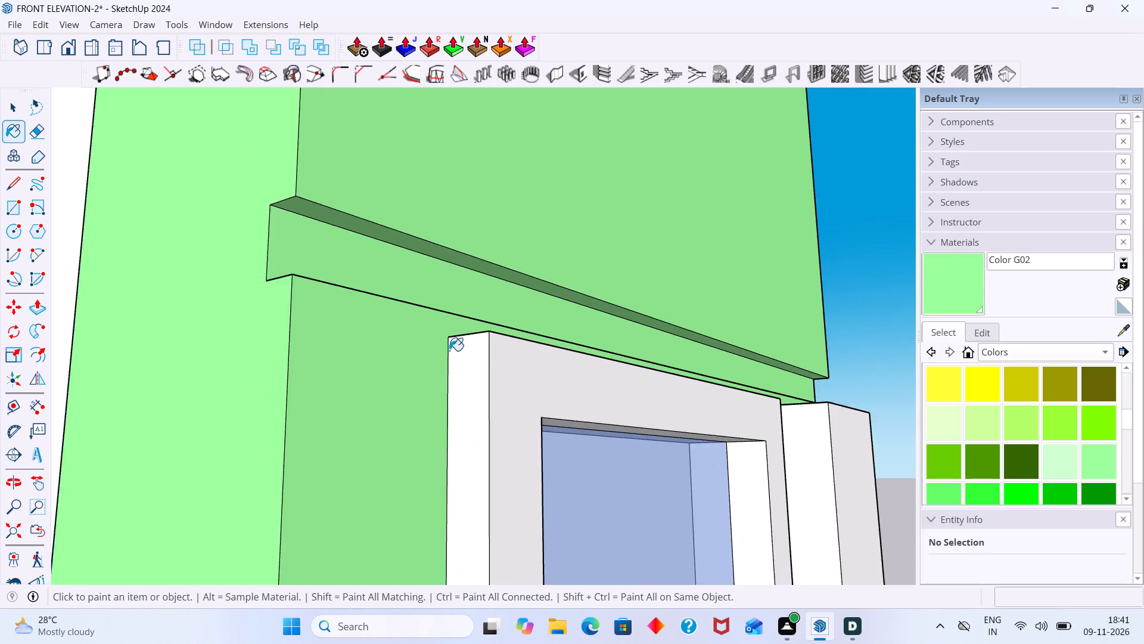
{"action": "scroll", "coordinate": [449, 351], "scroll_direction": "down", "scroll_amount": 12}
Paint the upper, back and lower faces of the third groove down on the window's outer side with Color G02.
{"action": "middle_click_drag", "start_coordinate": [523, 449], "coordinate": [471, 402]}
{"action": "middle_click_drag", "start_coordinate": [471, 413], "coordinate": [472, 342]}
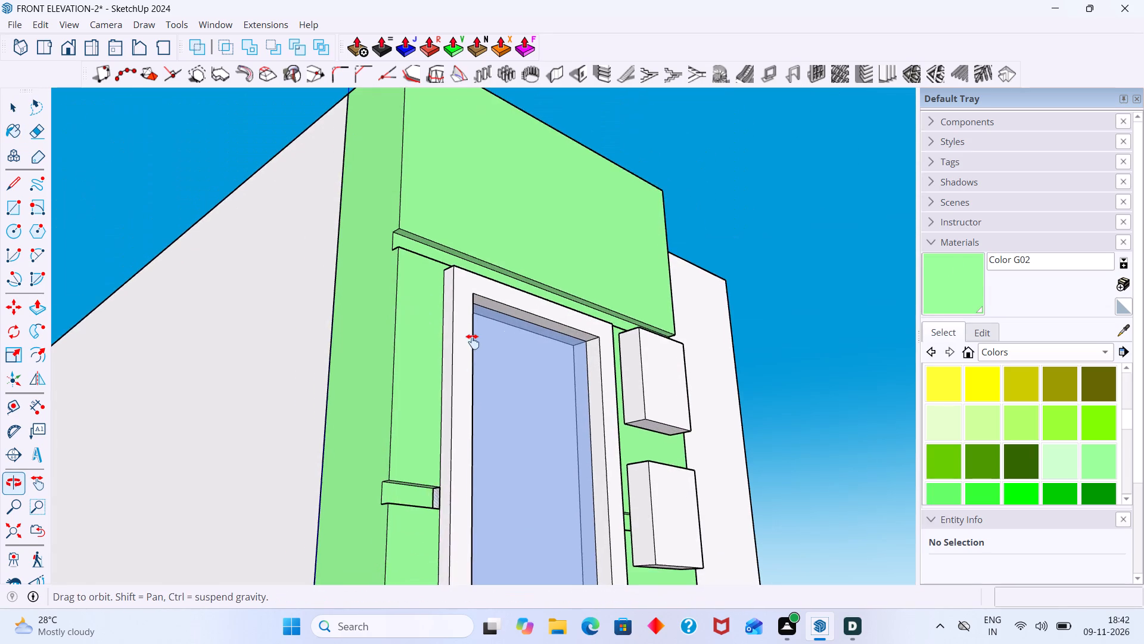
{"action": "middle_click_drag", "start_coordinate": [472, 342], "coordinate": [492, 309]}
{"action": "scroll", "coordinate": [484, 438], "scroll_direction": "down", "scroll_amount": 4}
{"action": "middle_click_drag", "start_coordinate": [478, 518], "coordinate": [484, 345]}
{"action": "scroll", "coordinate": [449, 496], "scroll_direction": "down", "scroll_amount": 3}
{"action": "middle_click_drag", "start_coordinate": [458, 507], "coordinate": [504, 283]}
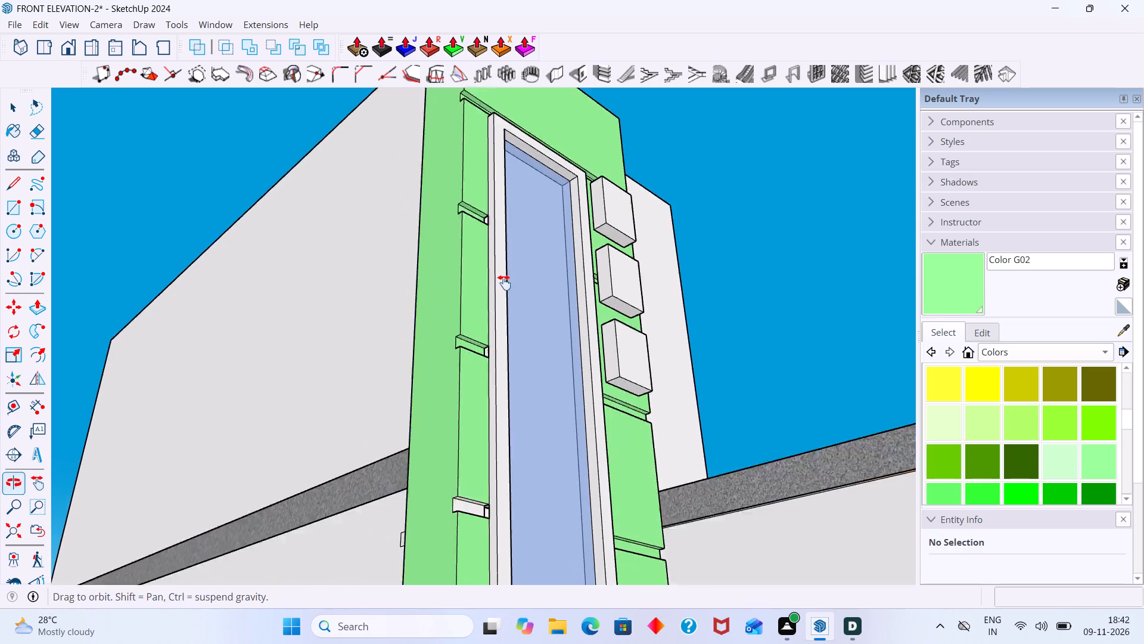
{"action": "middle_click_drag", "start_coordinate": [504, 283], "coordinate": [520, 250]}
{"action": "middle_click_drag", "start_coordinate": [486, 451], "coordinate": [519, 321]}
{"action": "scroll", "coordinate": [519, 321], "scroll_direction": "up", "scroll_amount": 19}
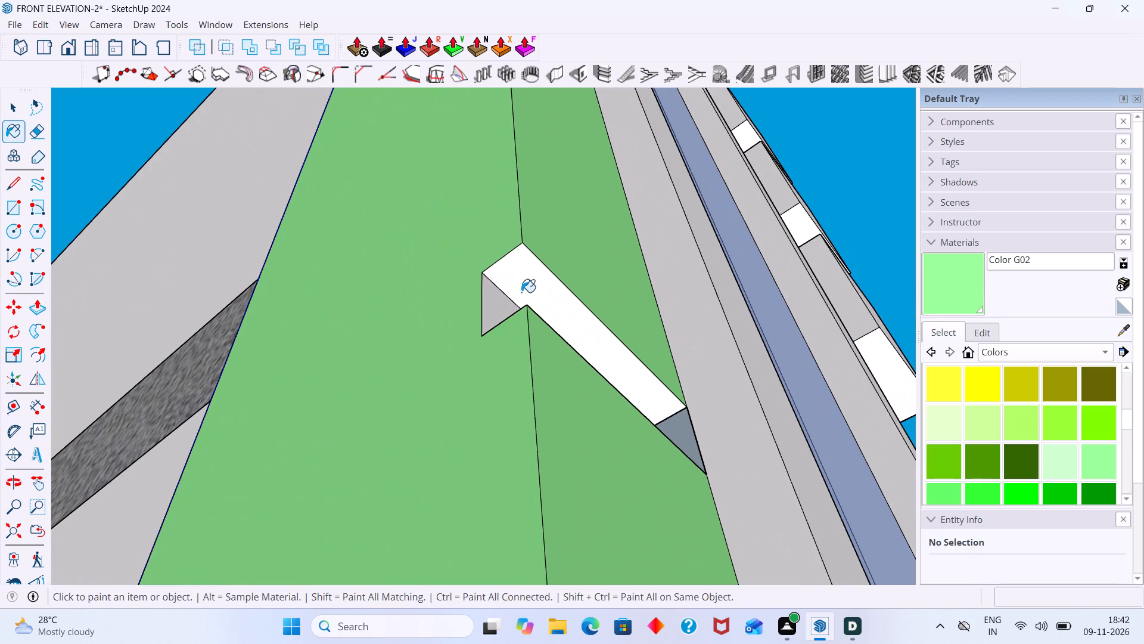
{"action": "left_click", "coordinate": [525, 288]}
{"action": "left_click", "coordinate": [500, 298]}
{"action": "scroll", "coordinate": [496, 307], "scroll_direction": "down", "scroll_amount": 3}
{"action": "middle_click_drag", "start_coordinate": [545, 338], "coordinate": [477, 616]}
{"action": "middle_click_drag", "start_coordinate": [525, 462], "coordinate": [494, 597]}
{"action": "scroll", "coordinate": [487, 493], "scroll_direction": "up", "scroll_amount": 3}
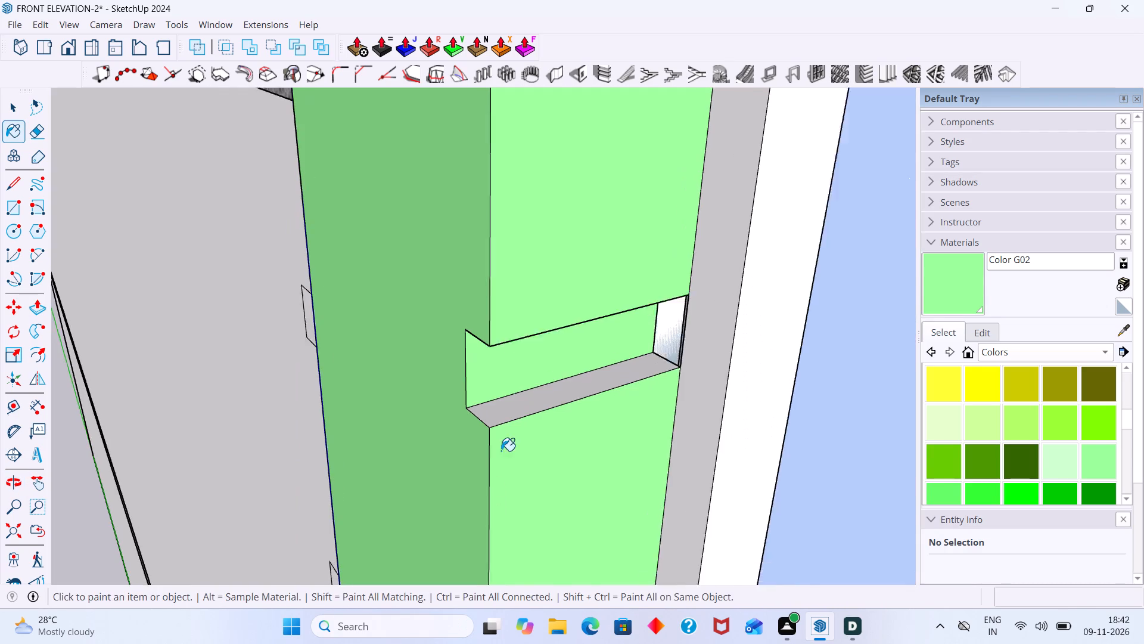
{"action": "left_click", "coordinate": [512, 400]}
{"action": "scroll", "coordinate": [511, 396], "scroll_direction": "down", "scroll_amount": 16}
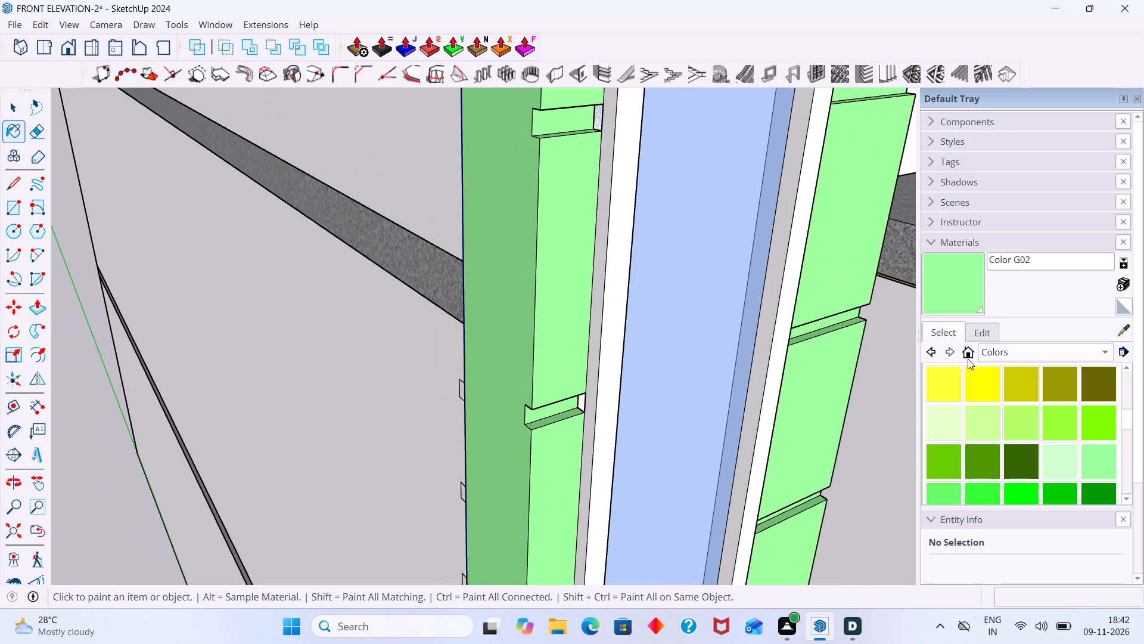
Paint the back, lower and upper faces of the fourth groove down on the window's outer side with Color G02.
{"action": "scroll", "coordinate": [941, 317], "scroll_direction": "up", "scroll_amount": 1}
{"action": "scroll", "coordinate": [599, 541], "scroll_direction": "down", "scroll_amount": 4}
{"action": "middle_click_drag", "start_coordinate": [546, 526], "coordinate": [562, 370]}
{"action": "scroll", "coordinate": [556, 512], "scroll_direction": "up", "scroll_amount": 3}
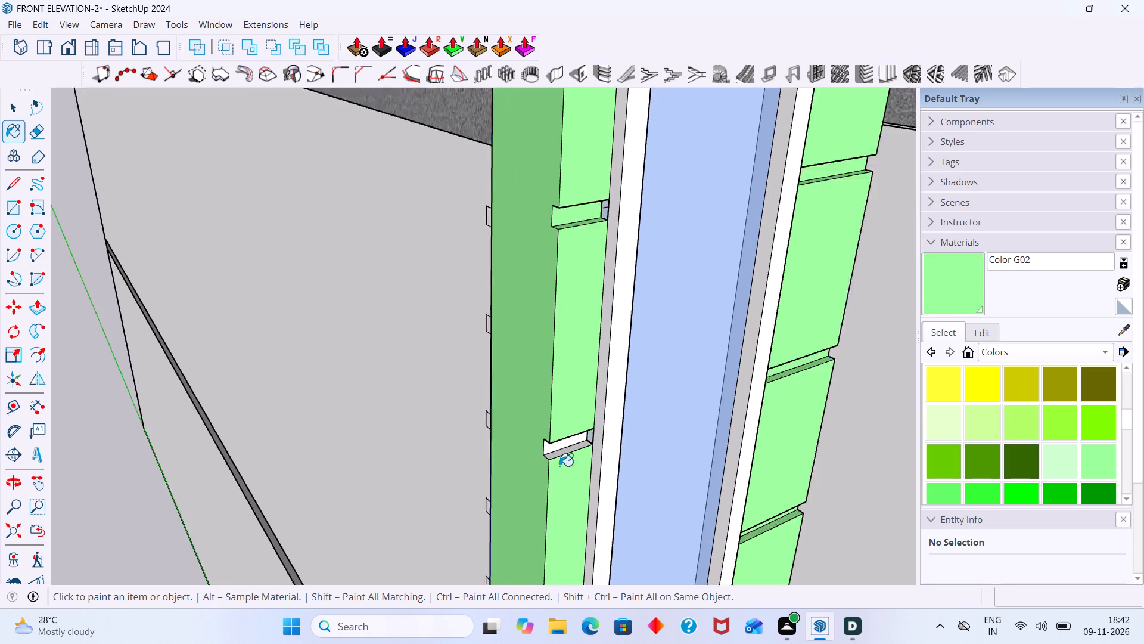
{"action": "scroll", "coordinate": [559, 466], "scroll_direction": "up", "scroll_amount": 8}
{"action": "middle_click_drag", "start_coordinate": [564, 436], "coordinate": [564, 349]}
{"action": "scroll", "coordinate": [561, 444], "scroll_direction": "up", "scroll_amount": 7}
{"action": "left_click", "coordinate": [561, 439]}
{"action": "left_click", "coordinate": [556, 426]}
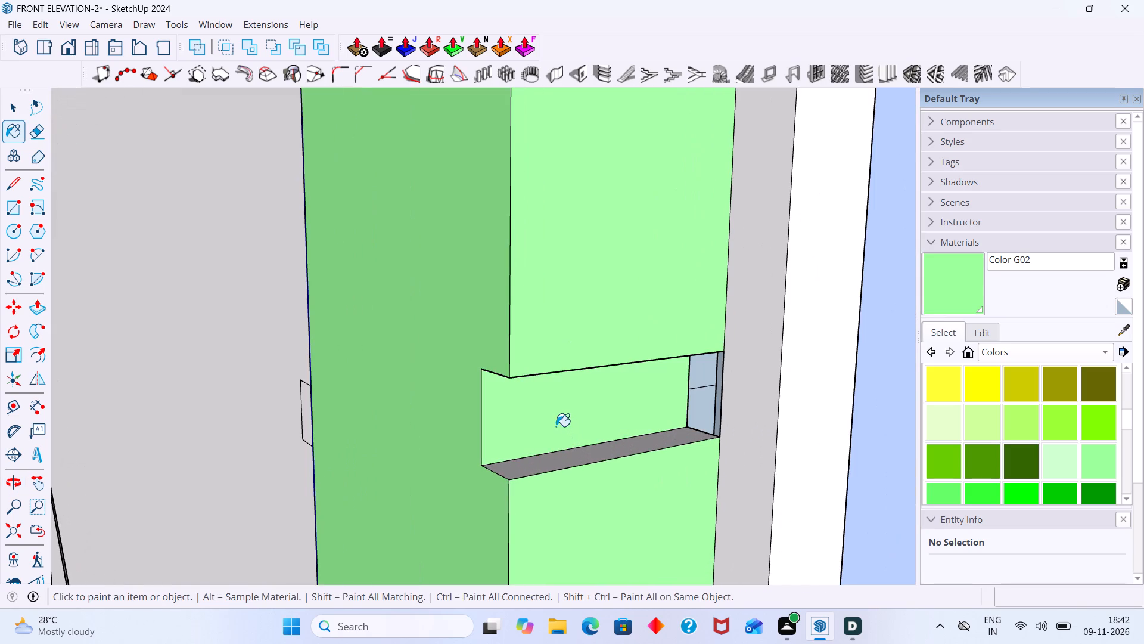
{"action": "left_click", "coordinate": [571, 457]}
{"action": "middle_click_drag", "start_coordinate": [572, 484], "coordinate": [593, 380]}
{"action": "middle_click_drag", "start_coordinate": [610, 373], "coordinate": [620, 349]}
{"action": "scroll", "coordinate": [605, 359], "scroll_direction": "up", "scroll_amount": 2}
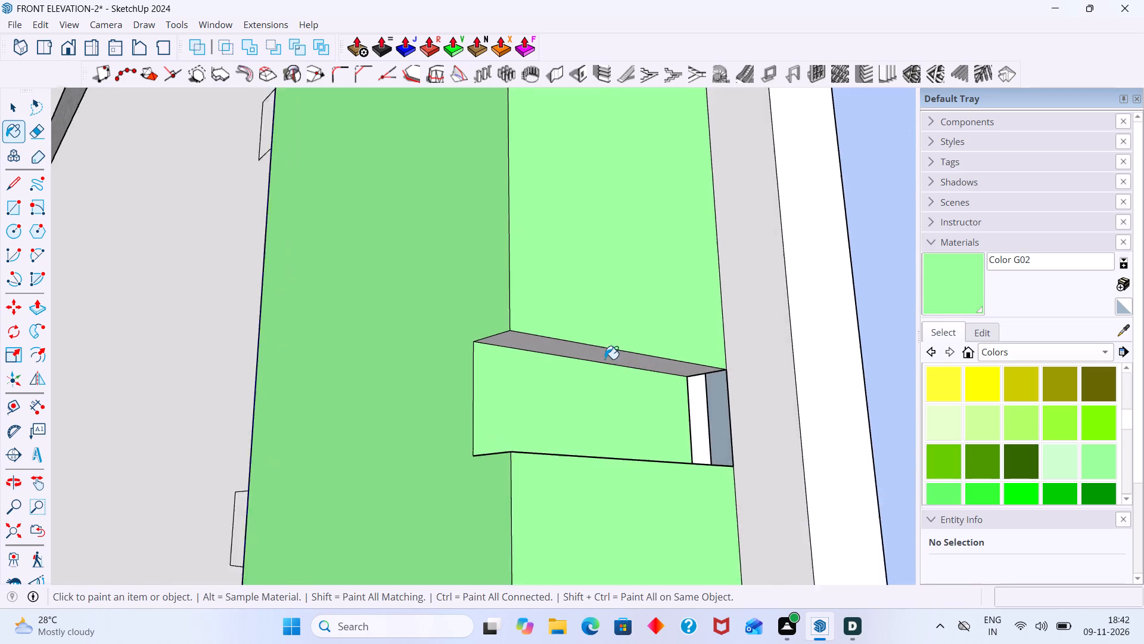
{"action": "scroll", "coordinate": [605, 359], "scroll_direction": "up", "scroll_amount": 5}
{"action": "left_click", "coordinate": [608, 356]}
Paint the back, lower and upper faces of the fifth groove down on the window's outer side with Color G02.
{"action": "scroll", "coordinate": [609, 356], "scroll_direction": "down", "scroll_amount": 19}
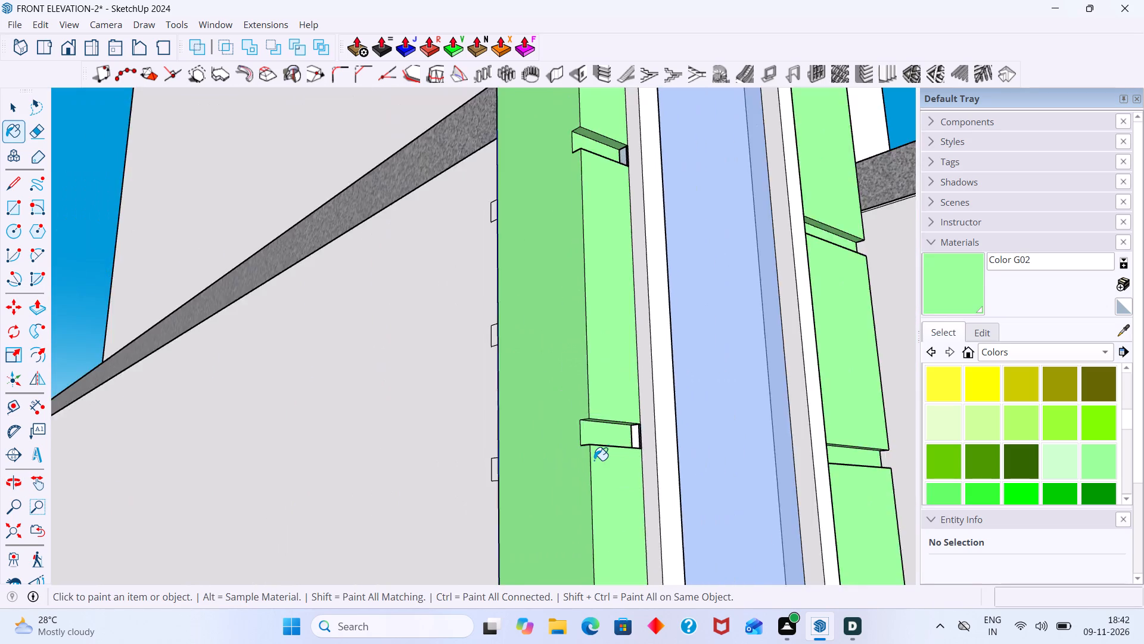
{"action": "scroll", "coordinate": [594, 460], "scroll_direction": "down", "scroll_amount": 8}
{"action": "middle_click_drag", "start_coordinate": [607, 473], "coordinate": [586, 395], "text": "shift"}
{"action": "scroll", "coordinate": [599, 369], "scroll_direction": "down", "scroll_amount": 6}
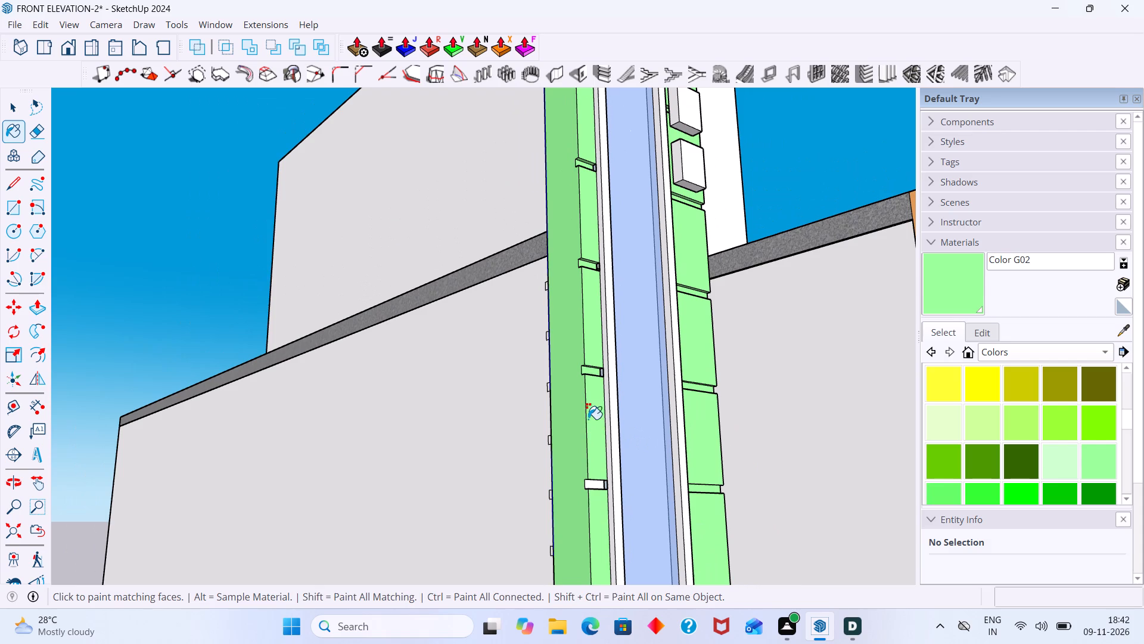
{"action": "middle_click_drag", "start_coordinate": [589, 428], "coordinate": [583, 176]}
{"action": "scroll", "coordinate": [583, 176], "scroll_direction": "down", "scroll_amount": 1}
{"action": "middle_click_drag", "start_coordinate": [551, 287], "coordinate": [583, 370]}
{"action": "scroll", "coordinate": [600, 352], "scroll_direction": "up", "scroll_amount": 2}
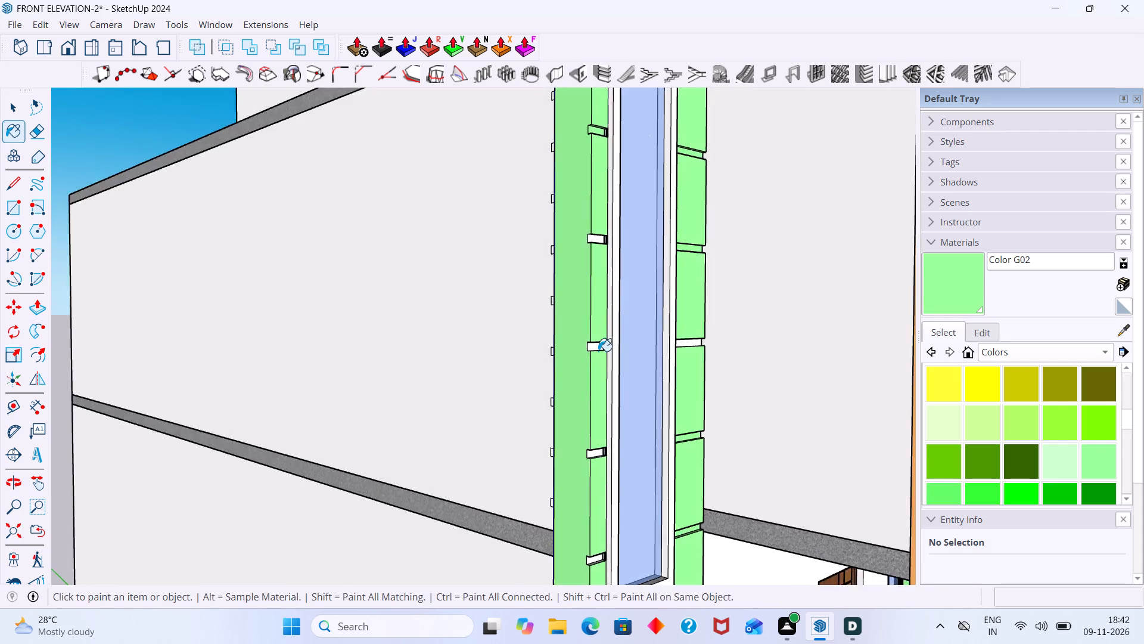
{"action": "scroll", "coordinate": [598, 351], "scroll_direction": "up", "scroll_amount": 5}
{"action": "scroll", "coordinate": [587, 122], "scroll_direction": "up", "scroll_amount": 7}
{"action": "left_click", "coordinate": [598, 129]}
{"action": "scroll", "coordinate": [601, 132], "scroll_direction": "up", "scroll_amount": 1}
{"action": "middle_click_drag", "start_coordinate": [601, 132], "coordinate": [551, 241]}
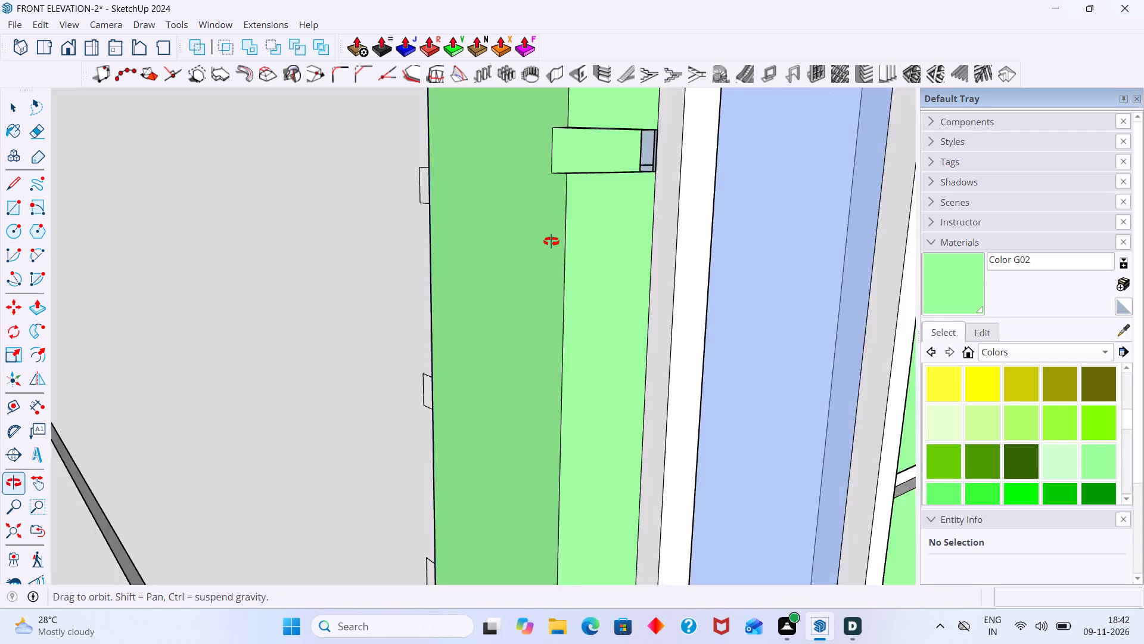
{"action": "middle_click_drag", "start_coordinate": [551, 241], "coordinate": [524, 295]}
{"action": "scroll", "coordinate": [546, 262], "scroll_direction": "up", "scroll_amount": 5}
{"action": "middle_click", "coordinate": [549, 252]}
{"action": "left_click", "coordinate": [551, 249]}
{"action": "scroll", "coordinate": [552, 249], "scroll_direction": "down", "scroll_amount": 2}
{"action": "middle_click_drag", "start_coordinate": [557, 278], "coordinate": [598, 116]}
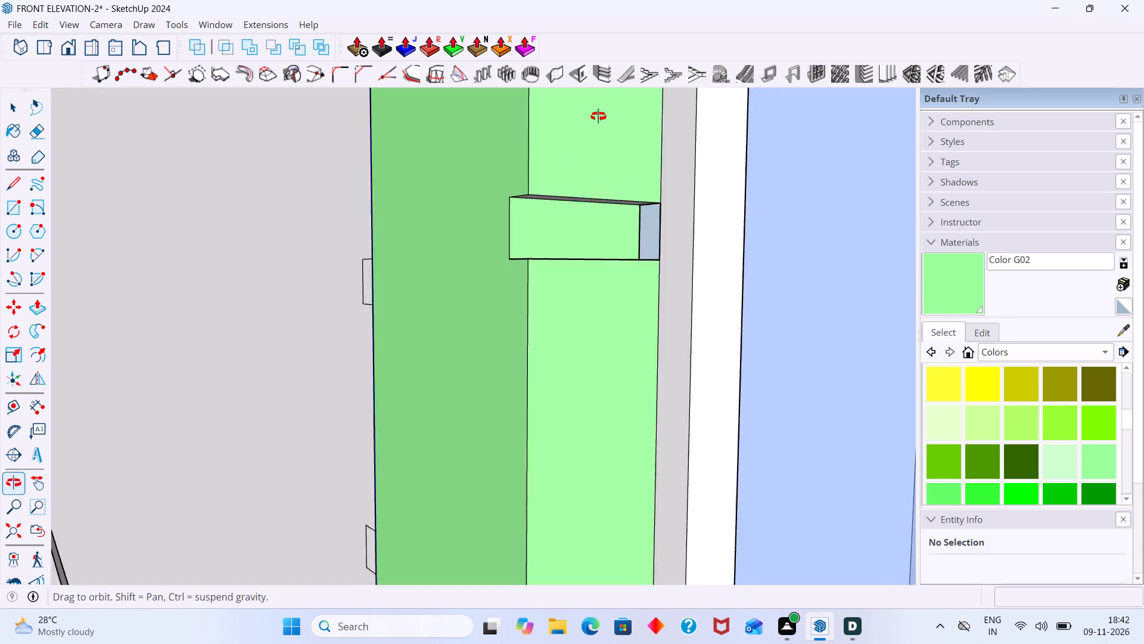
{"action": "middle_click_drag", "start_coordinate": [598, 116], "coordinate": [604, 114]}
{"action": "middle_click_drag", "start_coordinate": [556, 234], "coordinate": [597, 154]}
{"action": "scroll", "coordinate": [552, 206], "scroll_direction": "up", "scroll_amount": 7}
{"action": "left_click", "coordinate": [552, 208]}
Paint the back, lower and upper faces of the sixth groove down on the window's outer side with Color G02.
{"action": "scroll", "coordinate": [554, 211], "scroll_direction": "down", "scroll_amount": 6}
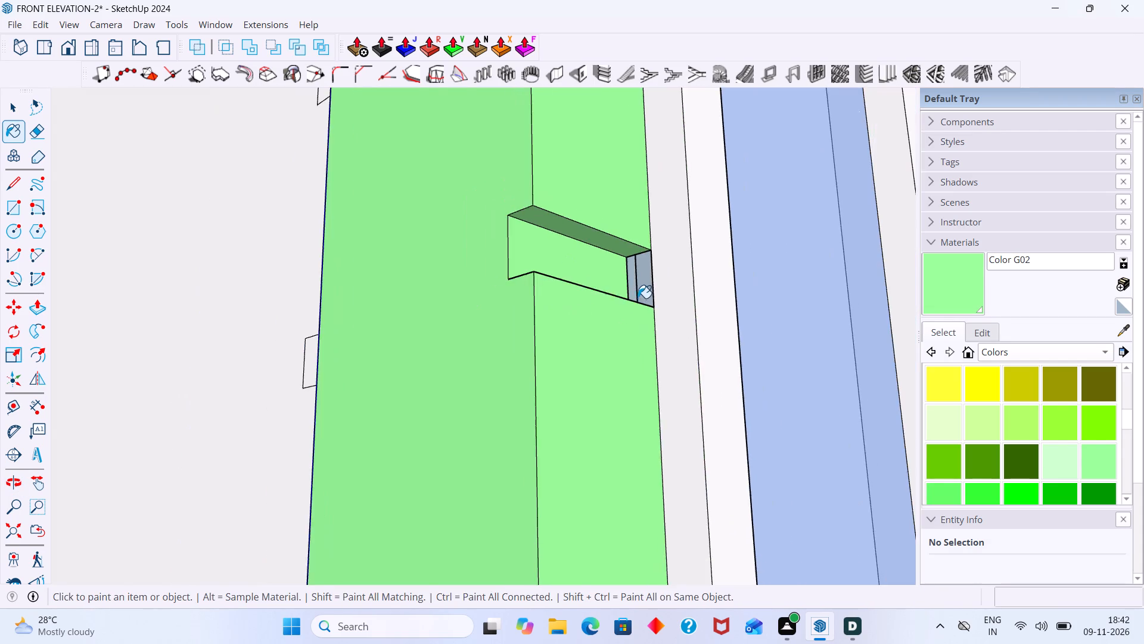
{"action": "scroll", "coordinate": [631, 293], "scroll_direction": "down", "scroll_amount": 10}
{"action": "middle_click_drag", "start_coordinate": [590, 408], "coordinate": [605, 267]}
{"action": "scroll", "coordinate": [611, 484], "scroll_direction": "up", "scroll_amount": 8}
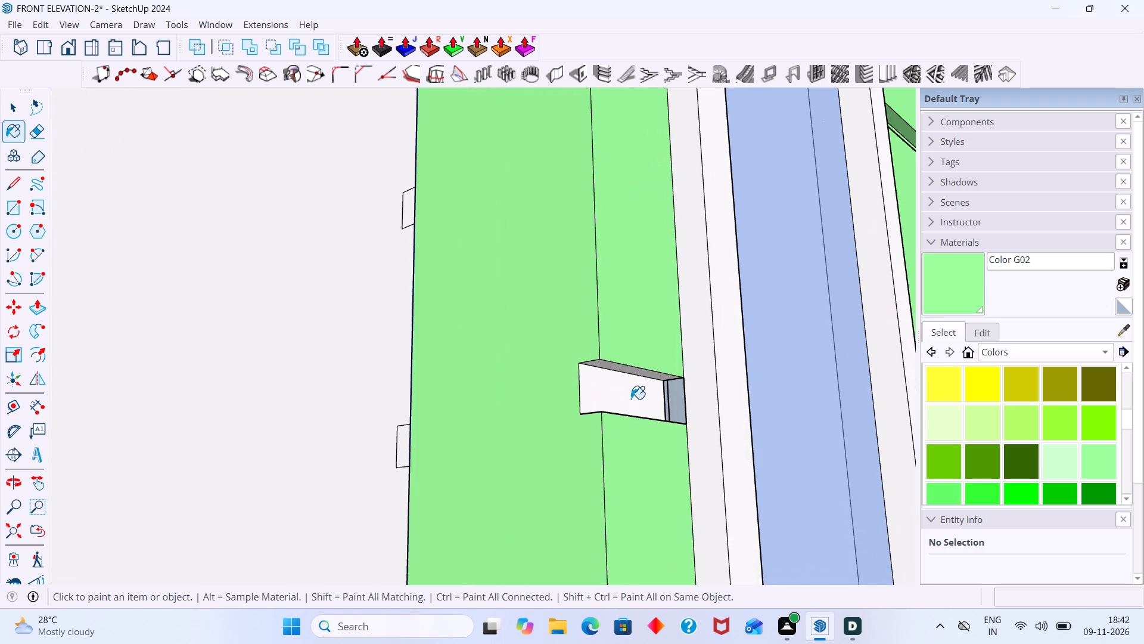
{"action": "left_click", "coordinate": [631, 399]}
{"action": "middle_click_drag", "start_coordinate": [623, 401], "coordinate": [586, 536]}
{"action": "scroll", "coordinate": [590, 506], "scroll_direction": "up", "scroll_amount": 3}
{"action": "left_click", "coordinate": [598, 473]}
{"action": "middle_click_drag", "start_coordinate": [593, 474], "coordinate": [629, 317]}
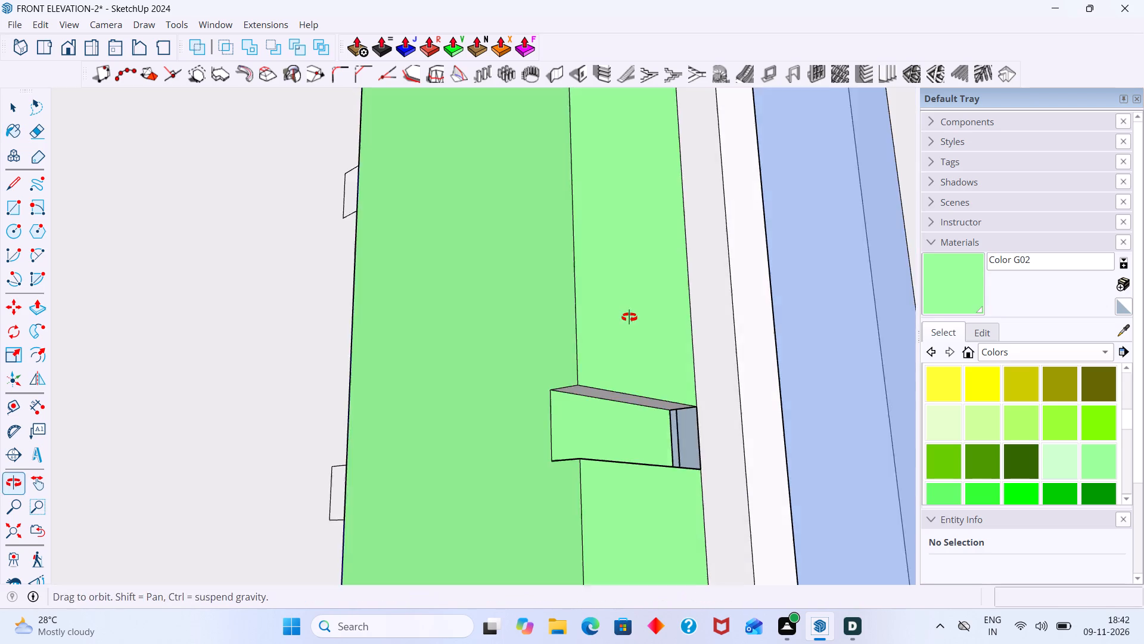
{"action": "middle_click_drag", "start_coordinate": [629, 317], "coordinate": [630, 315]}
{"action": "middle_click_drag", "start_coordinate": [631, 366], "coordinate": [645, 330]}
{"action": "scroll", "coordinate": [539, 439], "scroll_direction": "up", "scroll_amount": 6}
{"action": "left_click", "coordinate": [639, 374]}
Paint the back, upper and lower faces of the seventh groove down on the window's outer side with Color G02.
{"action": "scroll", "coordinate": [636, 373], "scroll_direction": "down", "scroll_amount": 12}
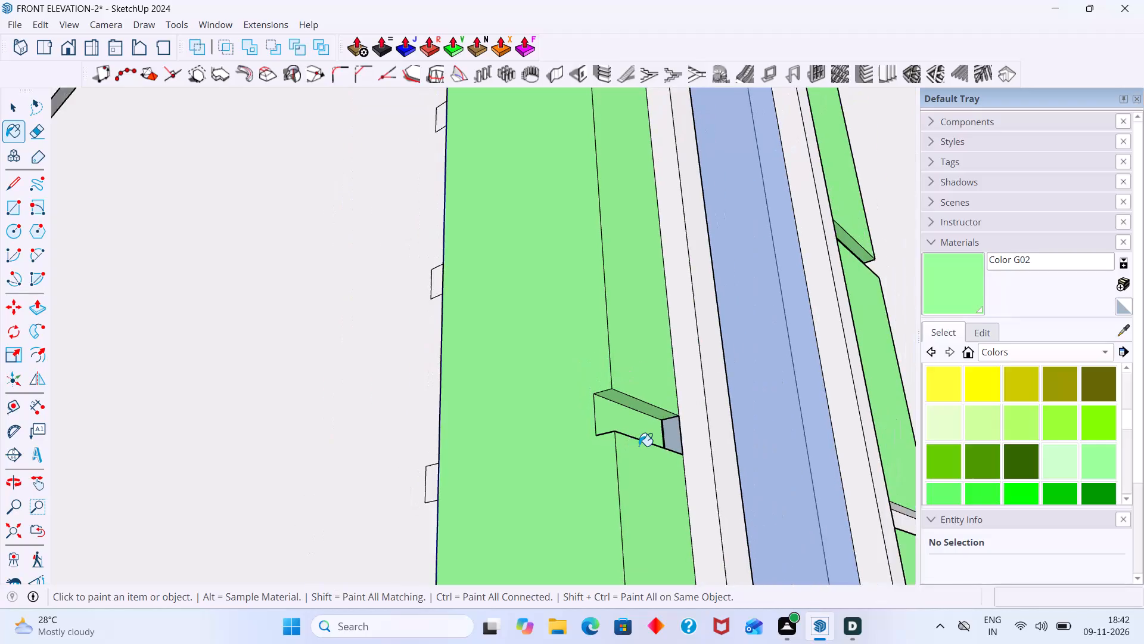
{"action": "scroll", "coordinate": [639, 446], "scroll_direction": "down", "scroll_amount": 10}
{"action": "middle_click_drag", "start_coordinate": [631, 397], "coordinate": [614, 351], "text": "shift"}
{"action": "scroll", "coordinate": [613, 445], "scroll_direction": "down", "scroll_amount": 3}
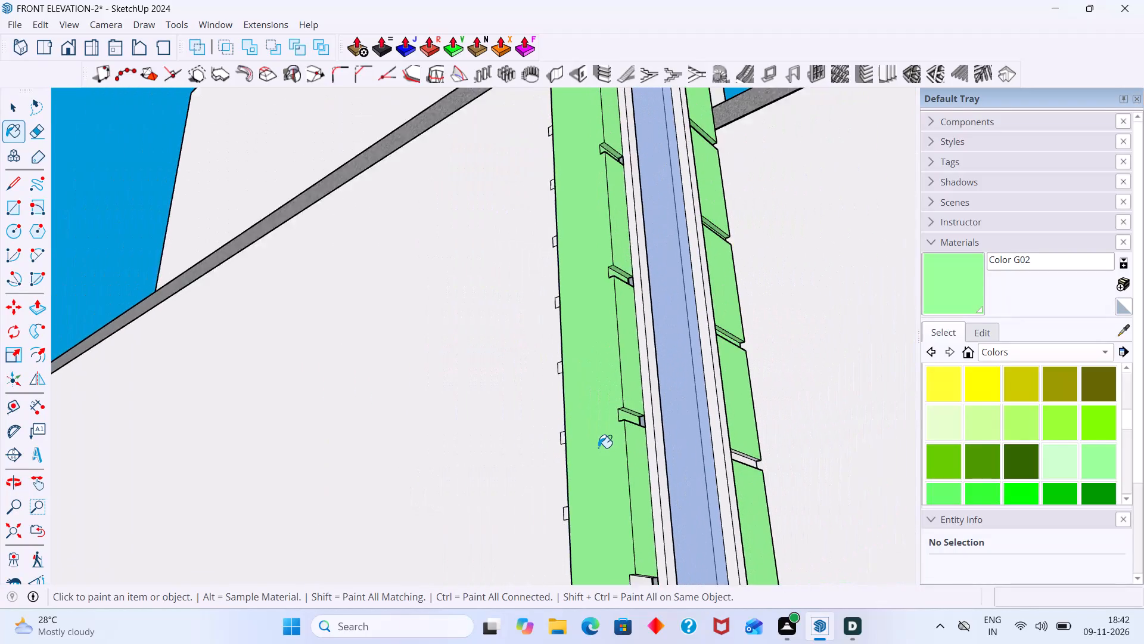
{"action": "scroll", "coordinate": [598, 448], "scroll_direction": "down", "scroll_amount": 2}
{"action": "middle_click_drag", "start_coordinate": [598, 451], "coordinate": [615, 299]}
{"action": "scroll", "coordinate": [629, 423], "scroll_direction": "up", "scroll_amount": 13}
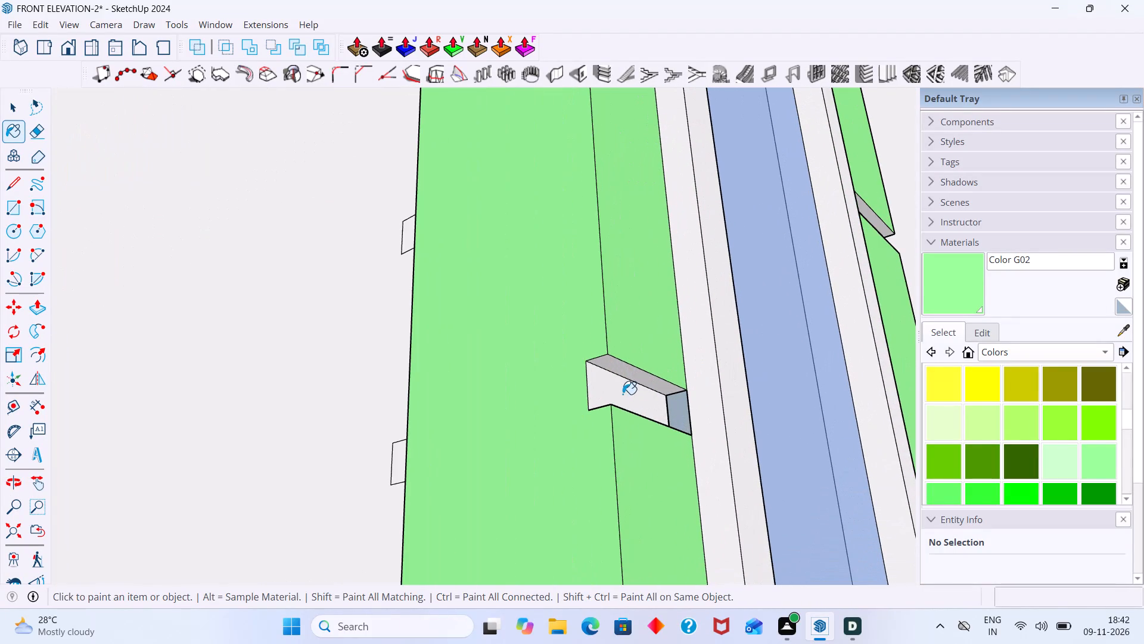
{"action": "left_click", "coordinate": [623, 394]}
{"action": "left_click", "coordinate": [632, 376]}
{"action": "middle_click_drag", "start_coordinate": [631, 413], "coordinate": [589, 532]}
{"action": "scroll", "coordinate": [607, 487], "scroll_direction": "up", "scroll_amount": 3}
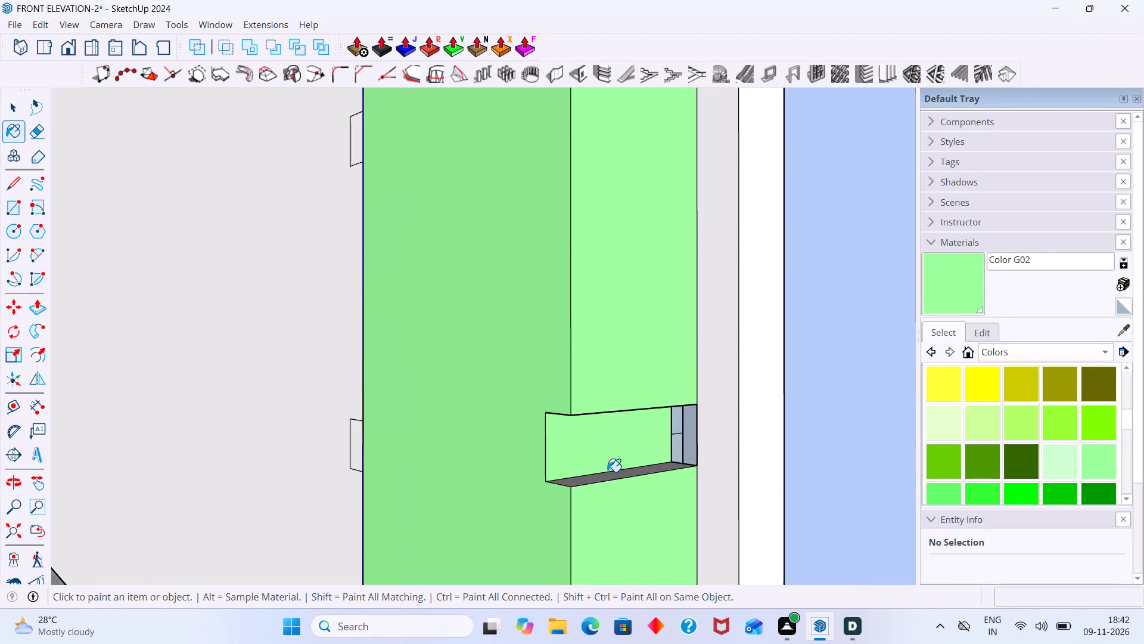
{"action": "left_click", "coordinate": [607, 466]}
{"action": "left_click", "coordinate": [605, 481]}
Paint the back, lower and upper faces of the lowest short groove on the window's outer side with Color G02.
{"action": "scroll", "coordinate": [606, 481], "scroll_direction": "down", "scroll_amount": 13}
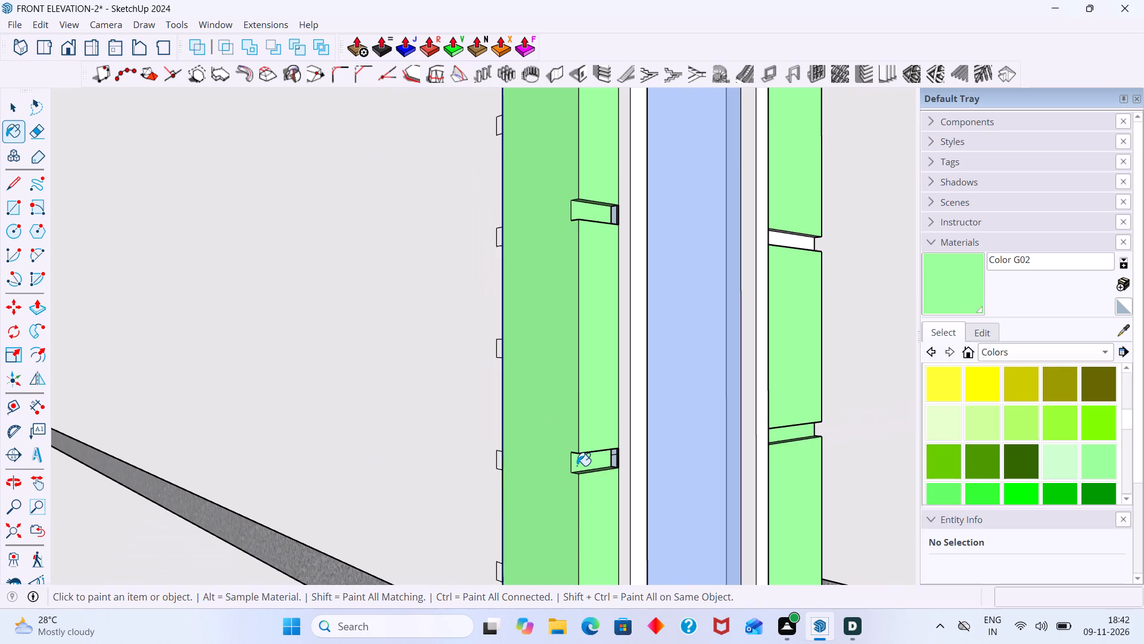
{"action": "middle_click_drag", "start_coordinate": [592, 463], "coordinate": [592, 293]}
{"action": "middle_click_drag", "start_coordinate": [588, 521], "coordinate": [633, 428]}
{"action": "scroll", "coordinate": [614, 497], "scroll_direction": "up", "scroll_amount": 7}
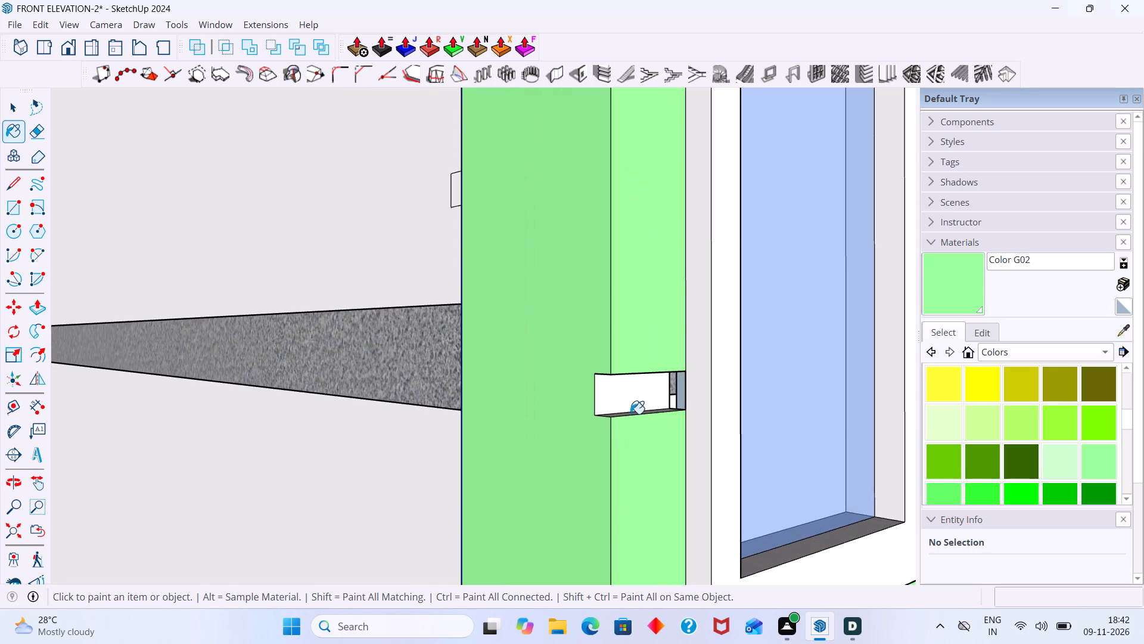
{"action": "left_click", "coordinate": [623, 398]}
{"action": "scroll", "coordinate": [627, 444], "scroll_direction": "up", "scroll_amount": 7}
{"action": "middle_click_drag", "start_coordinate": [635, 472], "coordinate": [636, 556]}
{"action": "scroll", "coordinate": [599, 388], "scroll_direction": "up", "scroll_amount": 3}
{"action": "middle_click", "coordinate": [599, 388]}
{"action": "left_click", "coordinate": [611, 395]}
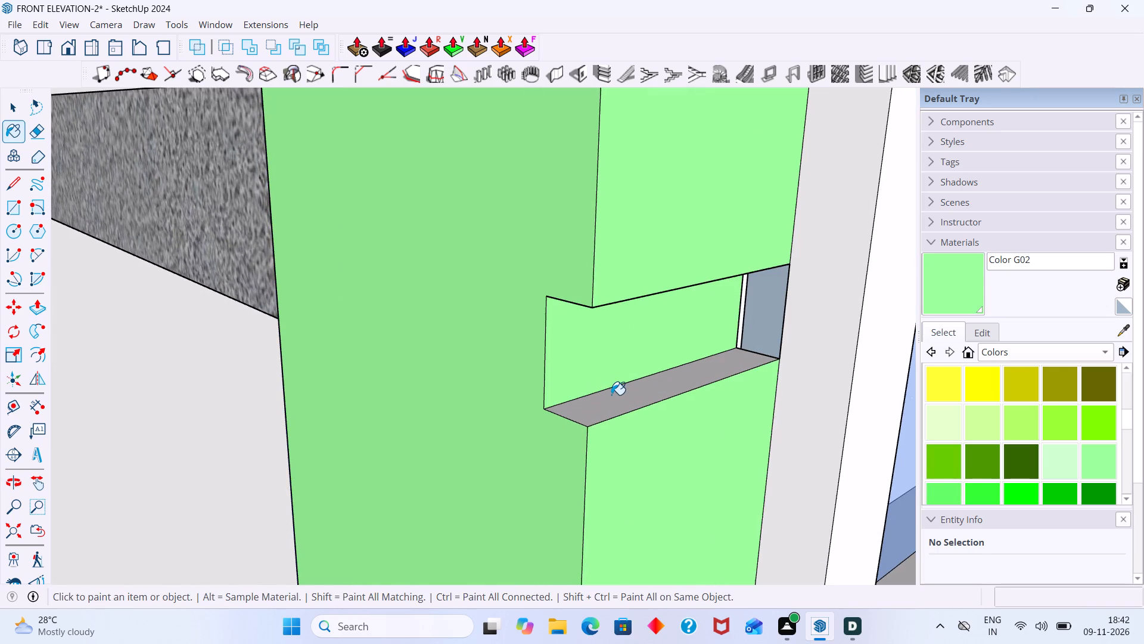
{"action": "scroll", "coordinate": [611, 395], "scroll_direction": "down", "scroll_amount": 2}
{"action": "middle_click_drag", "start_coordinate": [676, 432], "coordinate": [733, 241]}
{"action": "scroll", "coordinate": [608, 298], "scroll_direction": "up", "scroll_amount": 2}
{"action": "left_click", "coordinate": [617, 273]}
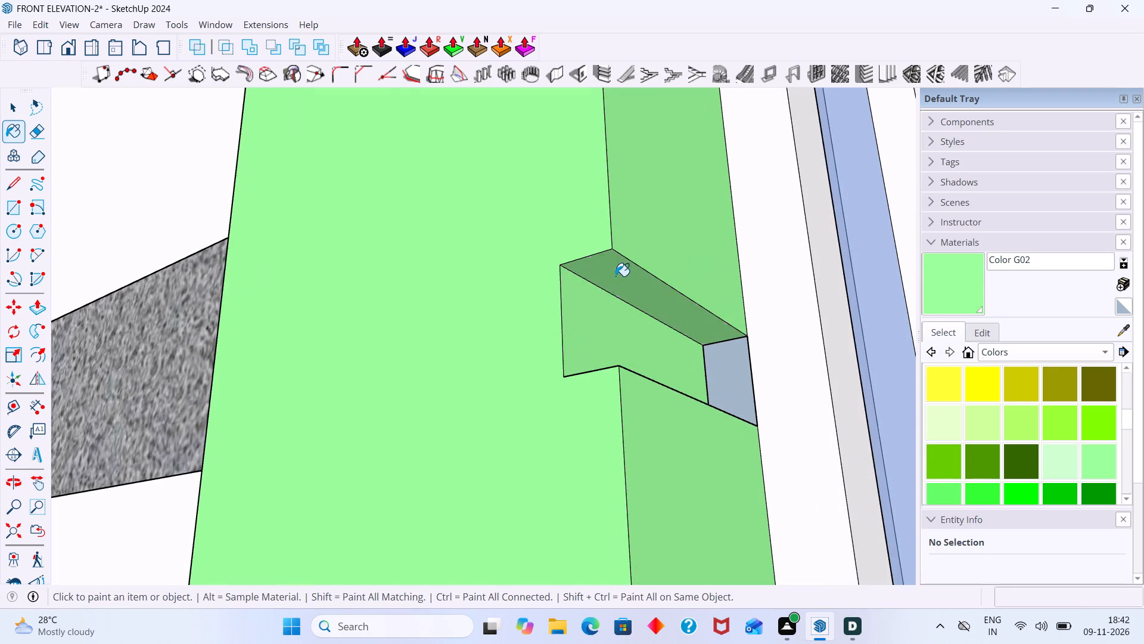
Paint the upper, back and lower faces of the long groove below the tall window with Color G02.
{"action": "scroll", "coordinate": [618, 274], "scroll_direction": "up", "scroll_amount": 1}
{"action": "scroll", "coordinate": [617, 275], "scroll_direction": "down", "scroll_amount": 20}
{"action": "scroll", "coordinate": [617, 275], "scroll_direction": "down", "scroll_amount": 5}
{"action": "middle_click_drag", "start_coordinate": [661, 481], "coordinate": [534, 451]}
{"action": "middle_click_drag", "start_coordinate": [543, 443], "coordinate": [480, 494]}
{"action": "scroll", "coordinate": [529, 546], "scroll_direction": "up", "scroll_amount": 9}
{"action": "middle_click_drag", "start_coordinate": [557, 475], "coordinate": [642, 340]}
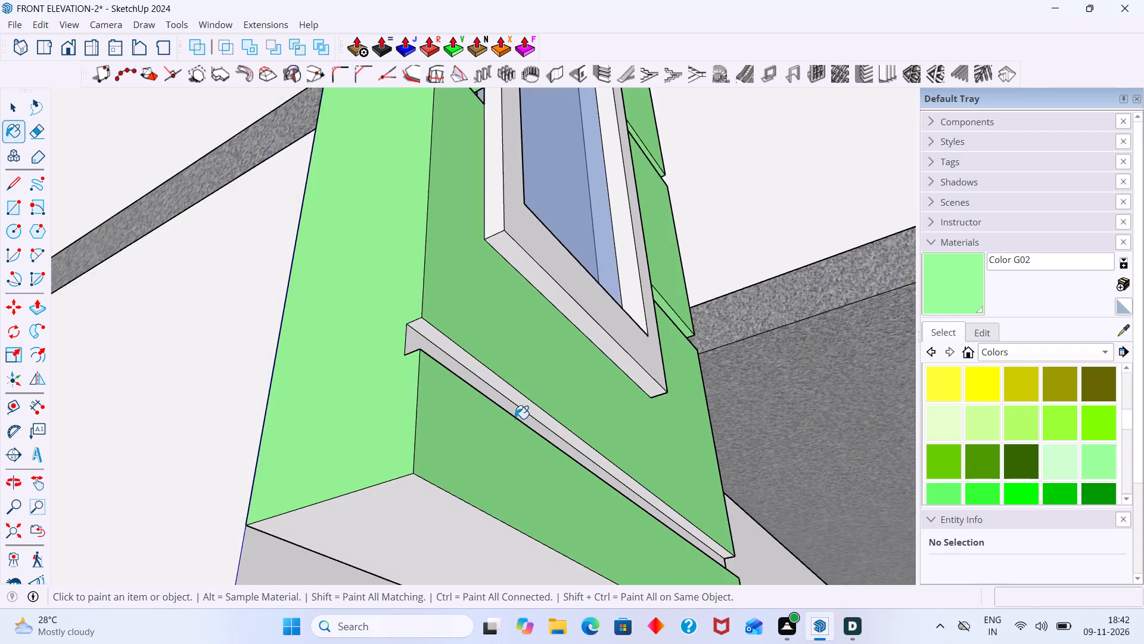
{"action": "scroll", "coordinate": [515, 419], "scroll_direction": "up", "scroll_amount": 6}
{"action": "left_click", "coordinate": [522, 393]}
{"action": "left_click", "coordinate": [511, 404]}
{"action": "middle_click_drag", "start_coordinate": [509, 417], "coordinate": [365, 585]}
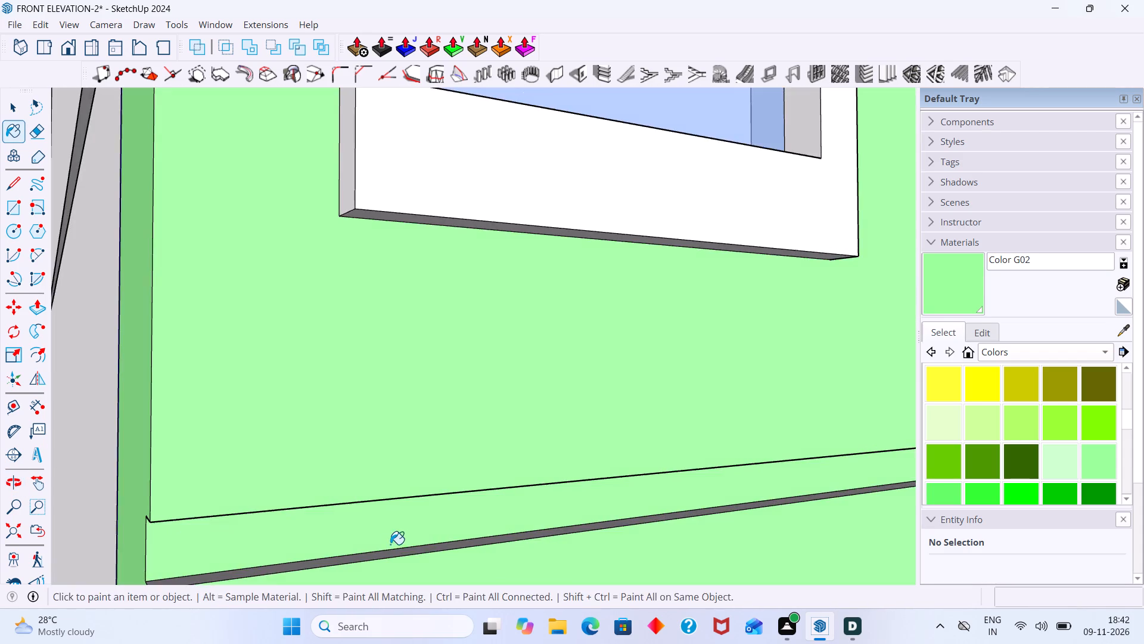
{"action": "middle_click_drag", "start_coordinate": [407, 527], "coordinate": [686, 377], "text": "shift"}
{"action": "middle_click_drag", "start_coordinate": [686, 382], "coordinate": [715, 459]}
{"action": "scroll", "coordinate": [613, 389], "scroll_direction": "up", "scroll_amount": 2}
{"action": "left_click", "coordinate": [611, 391]}
Paint the back, upper and lower faces of the remaining white groove on the window's inner side with Color G02.
{"action": "scroll", "coordinate": [612, 394], "scroll_direction": "down", "scroll_amount": 5}
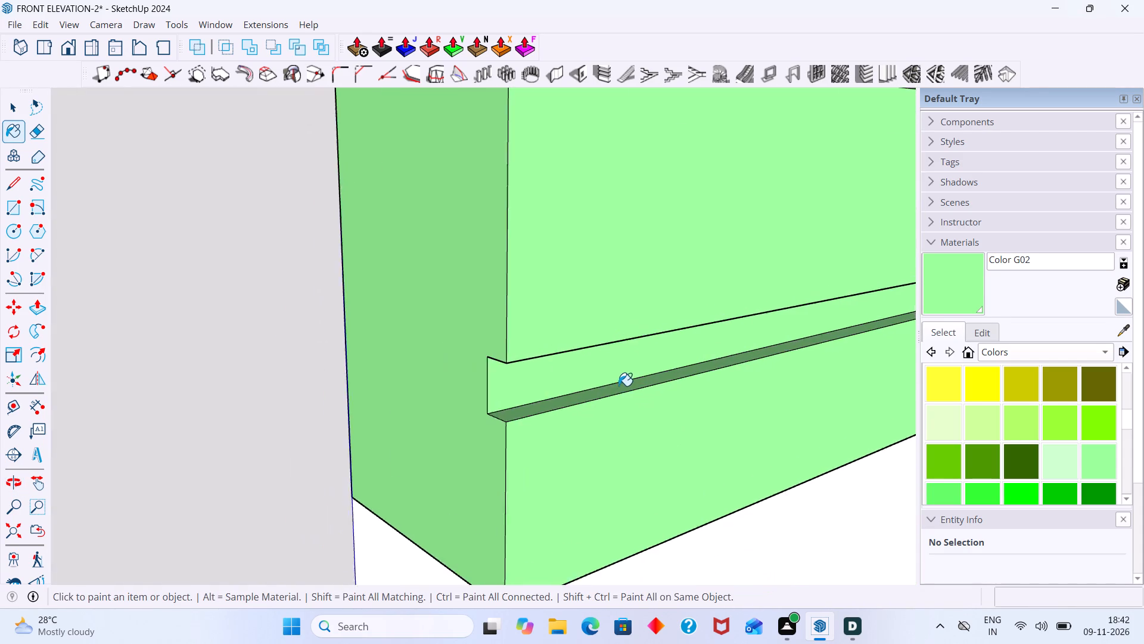
{"action": "scroll", "coordinate": [618, 386], "scroll_direction": "down", "scroll_amount": 15}
{"action": "middle_click_drag", "start_coordinate": [790, 339], "coordinate": [632, 524], "text": "shift"}
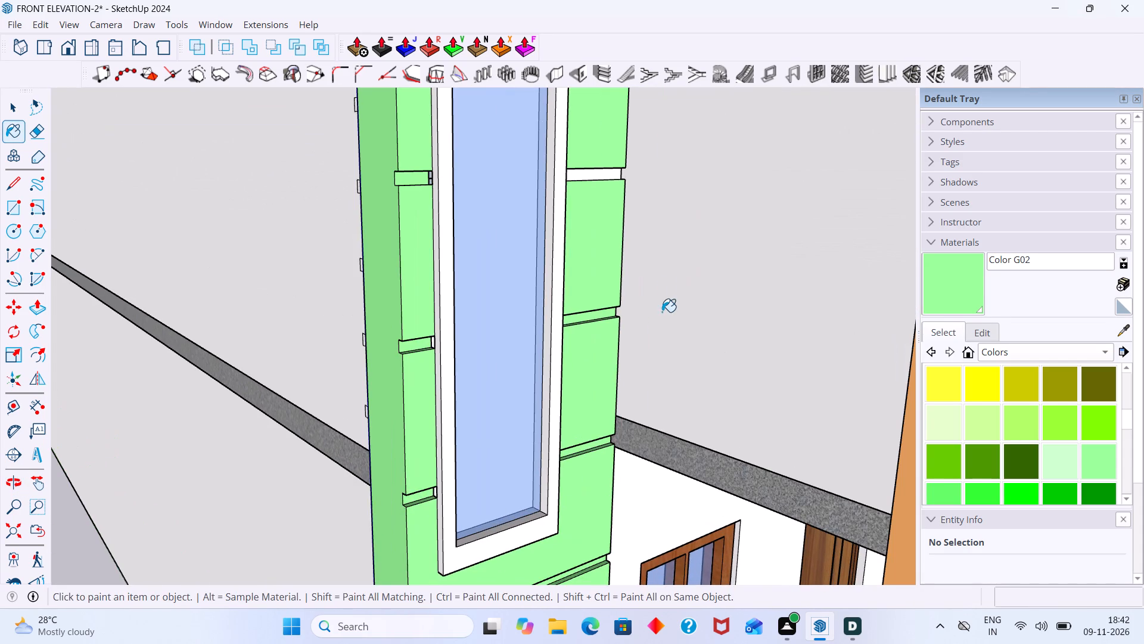
{"action": "middle_click_drag", "start_coordinate": [681, 277], "coordinate": [648, 494]}
{"action": "middle_click_drag", "start_coordinate": [608, 430], "coordinate": [591, 380]}
{"action": "middle_click_drag", "start_coordinate": [591, 519], "coordinate": [591, 349]}
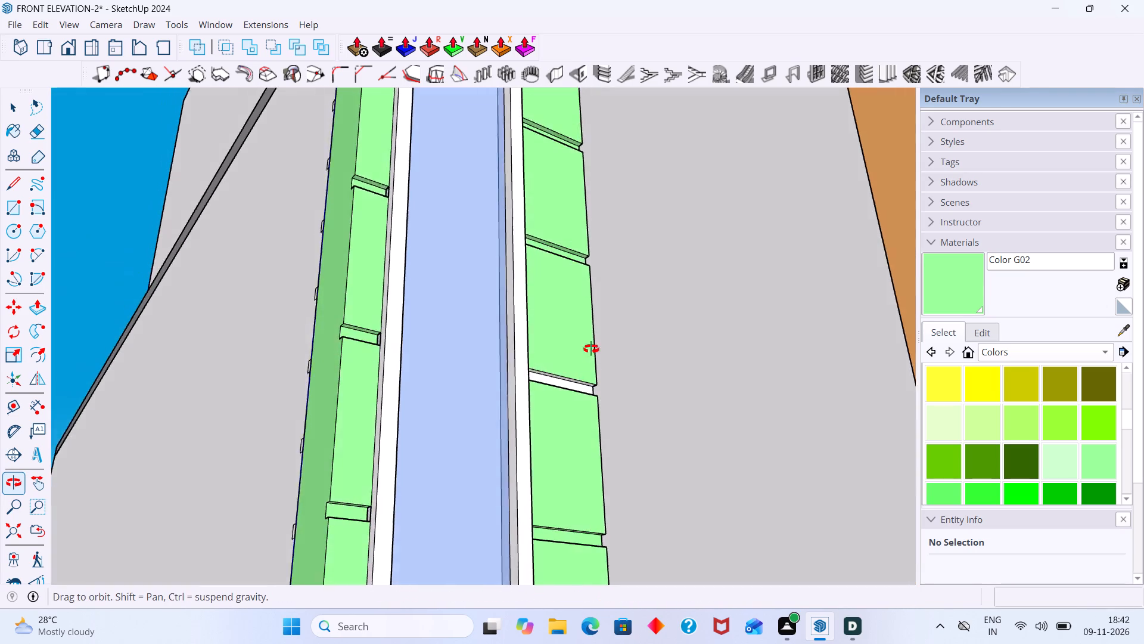
{"action": "middle_click_drag", "start_coordinate": [591, 349], "coordinate": [490, 430]}
{"action": "scroll", "coordinate": [495, 364], "scroll_direction": "up", "scroll_amount": 6}
{"action": "middle_click", "coordinate": [533, 357]}
{"action": "middle_click_drag", "start_coordinate": [562, 386], "coordinate": [622, 301]}
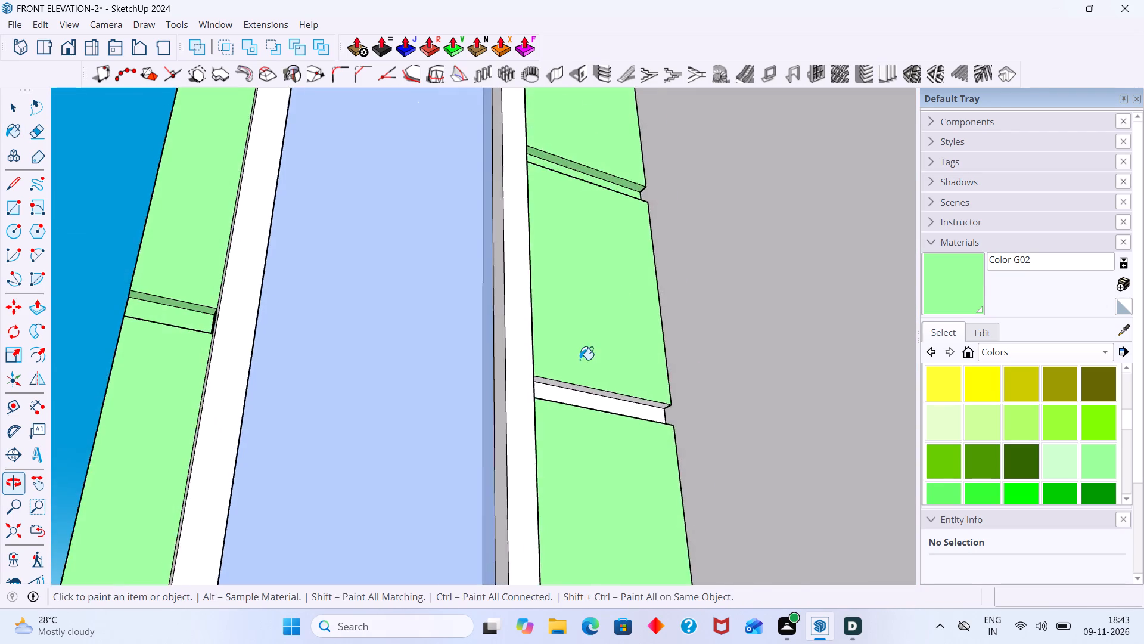
{"action": "scroll", "coordinate": [580, 360], "scroll_direction": "up", "scroll_amount": 10}
{"action": "left_click", "coordinate": [568, 473]}
{"action": "left_click", "coordinate": [596, 425]}
{"action": "scroll", "coordinate": [596, 428], "scroll_direction": "down", "scroll_amount": 4}
{"action": "middle_click_drag", "start_coordinate": [653, 461], "coordinate": [643, 509]}
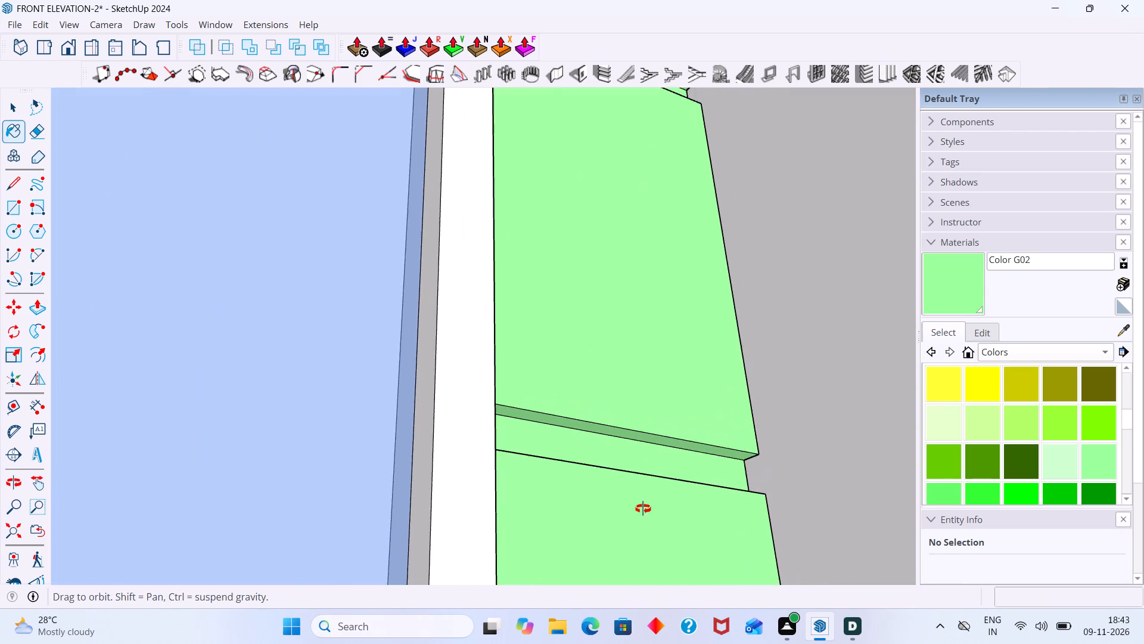
{"action": "middle_click_drag", "start_coordinate": [643, 509], "coordinate": [648, 624]}
{"action": "middle_click_drag", "start_coordinate": [708, 457], "coordinate": [710, 540]}
{"action": "scroll", "coordinate": [649, 451], "scroll_direction": "up", "scroll_amount": 6}
{"action": "left_click", "coordinate": [667, 463]}
{"action": "scroll", "coordinate": [669, 453], "scroll_direction": "down", "scroll_amount": 11}
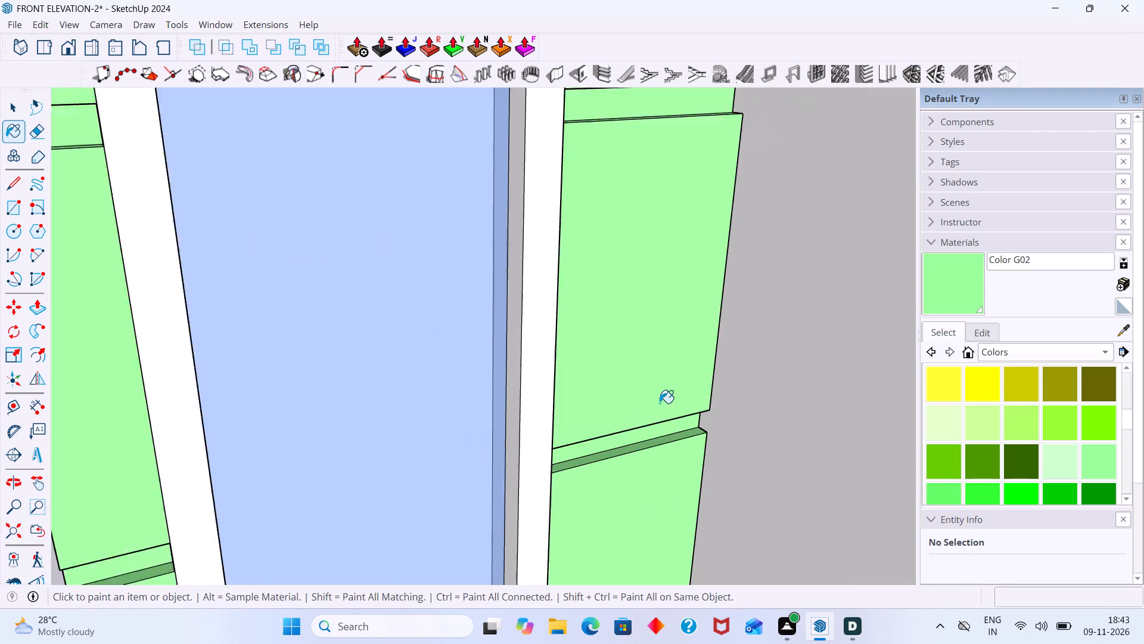
{"action": "scroll", "coordinate": [660, 403], "scroll_direction": "down", "scroll_amount": 20}
{"action": "scroll", "coordinate": [660, 403], "scroll_direction": "down", "scroll_amount": 7}
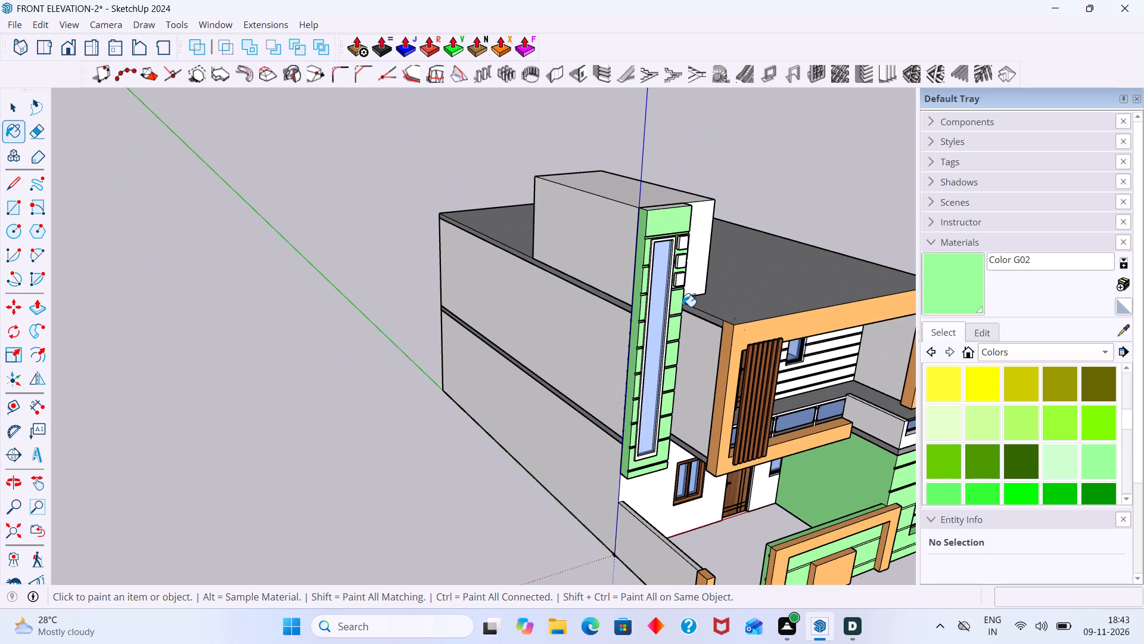
{"action": "key", "text": "space"}
{"action": "left_click", "coordinate": [428, 470]}
Compare the modelled house's tower, roof and front facade with the reference image.
{"action": "scroll", "coordinate": [767, 362], "scroll_direction": "down", "scroll_amount": 2}
{"action": "middle_click_drag", "start_coordinate": [768, 359], "coordinate": [569, 388]}
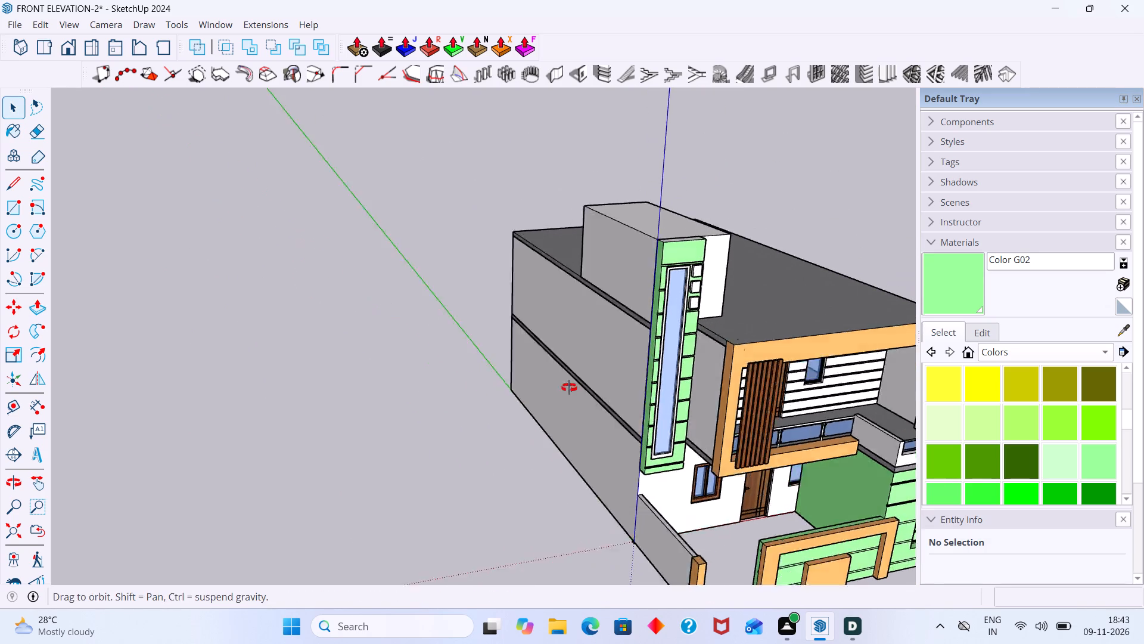
{"action": "middle_click_drag", "start_coordinate": [569, 388], "coordinate": [543, 395]}
{"action": "scroll", "coordinate": [669, 399], "scroll_direction": "down", "scroll_amount": 3}
{"action": "middle_click_drag", "start_coordinate": [702, 409], "coordinate": [393, 315], "text": "shift"}
{"action": "scroll", "coordinate": [493, 311], "scroll_direction": "down", "scroll_amount": 3}
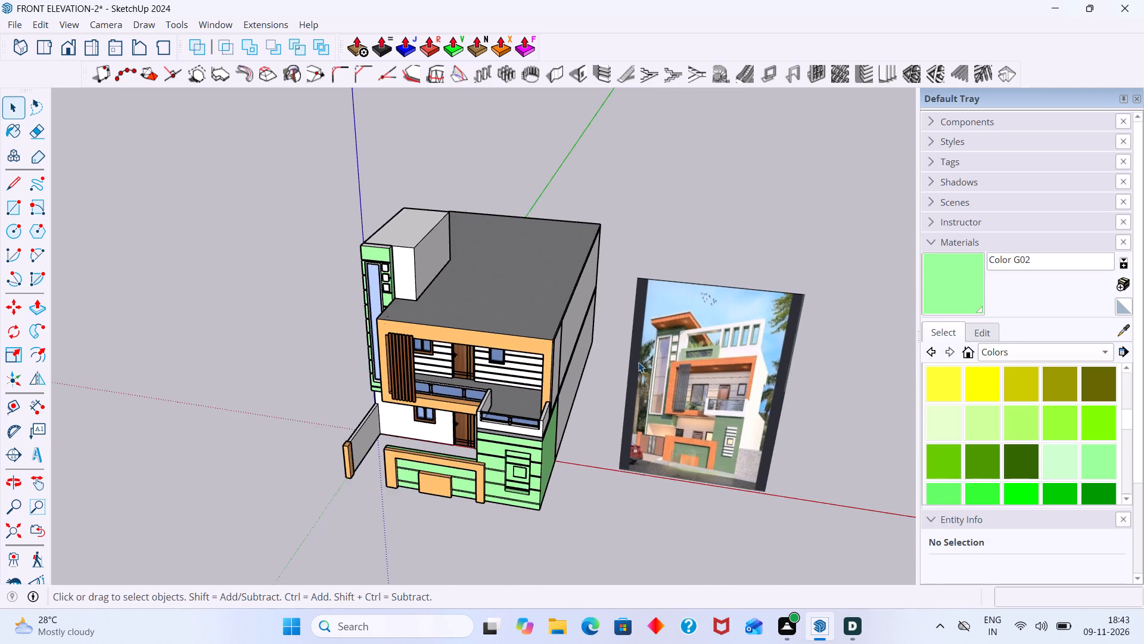
{"action": "scroll", "coordinate": [638, 362], "scroll_direction": "up", "scroll_amount": 6}
{"action": "scroll", "coordinate": [721, 346], "scroll_direction": "up", "scroll_amount": 6}
{"action": "scroll", "coordinate": [759, 342], "scroll_direction": "down", "scroll_amount": 3}
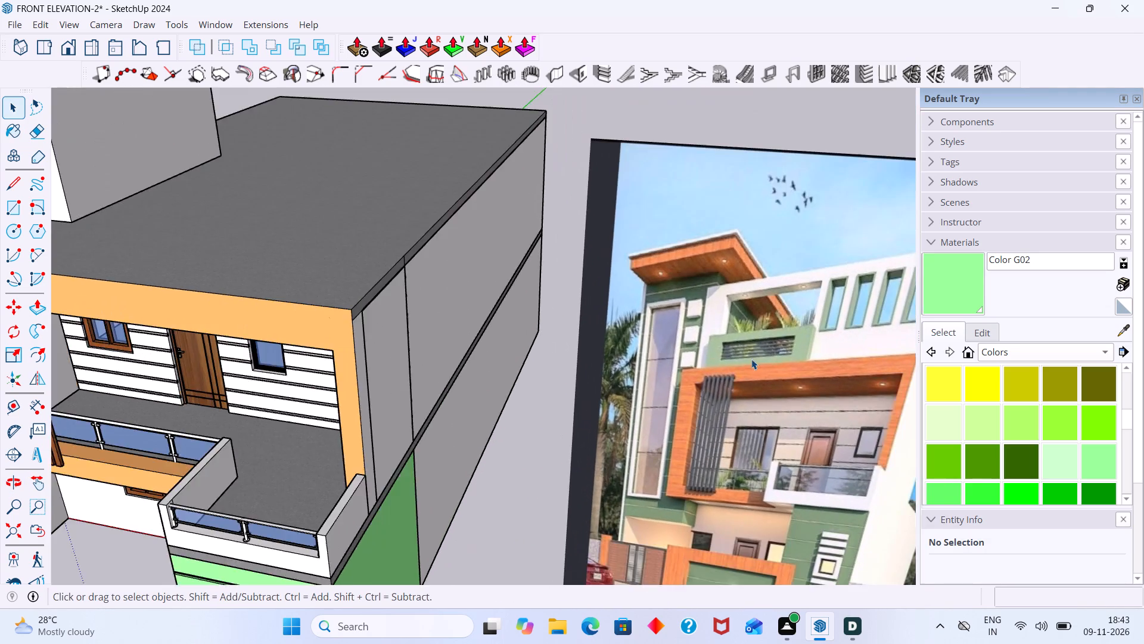
{"action": "scroll", "coordinate": [751, 359], "scroll_direction": "down", "scroll_amount": 7}
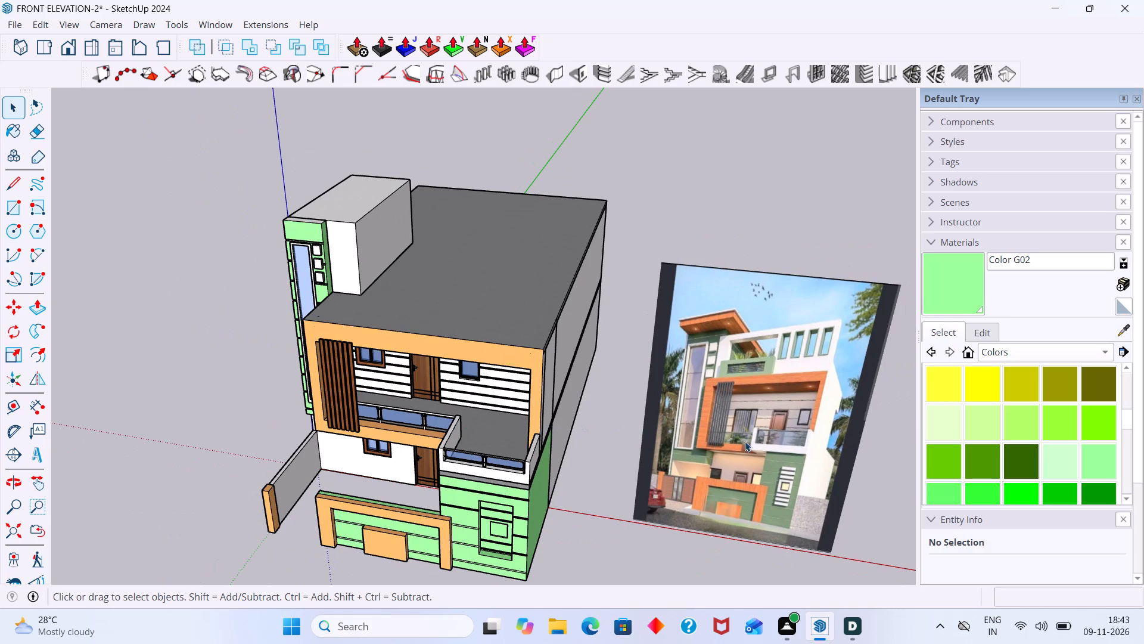
{"action": "middle_click_drag", "start_coordinate": [745, 437], "coordinate": [795, 437]}
{"action": "scroll", "coordinate": [755, 416], "scroll_direction": "up", "scroll_amount": 2}
{"action": "middle_click_drag", "start_coordinate": [397, 456], "coordinate": [539, 420]}
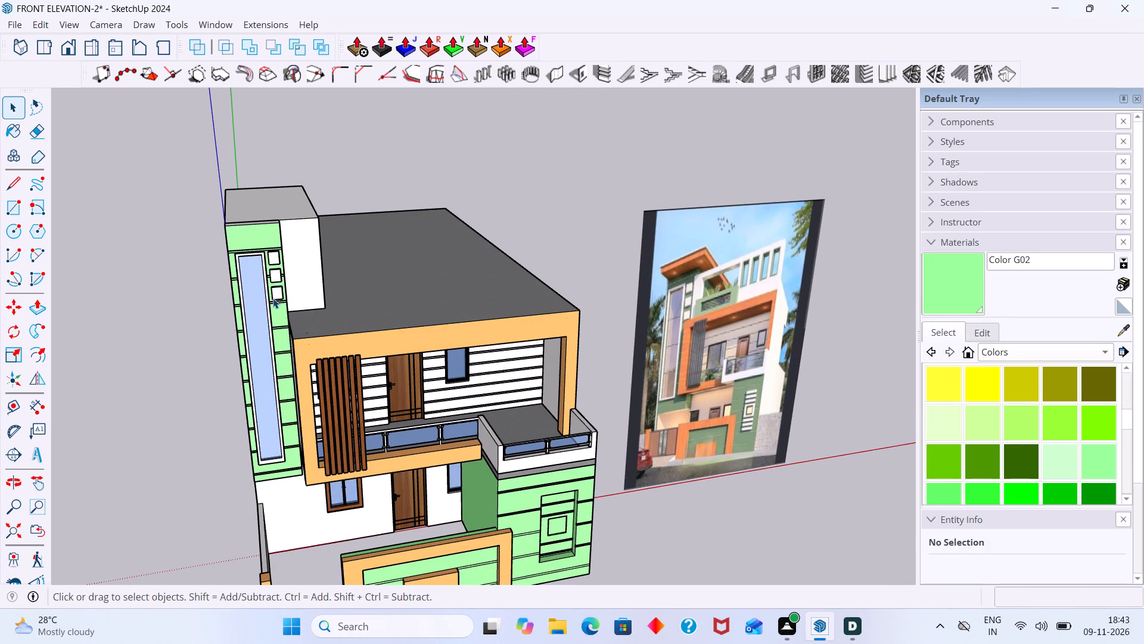
{"action": "middle_click_drag", "start_coordinate": [383, 284], "coordinate": [381, 360], "text": "shift"}
{"action": "scroll", "coordinate": [645, 351], "scroll_direction": "up", "scroll_amount": 3}
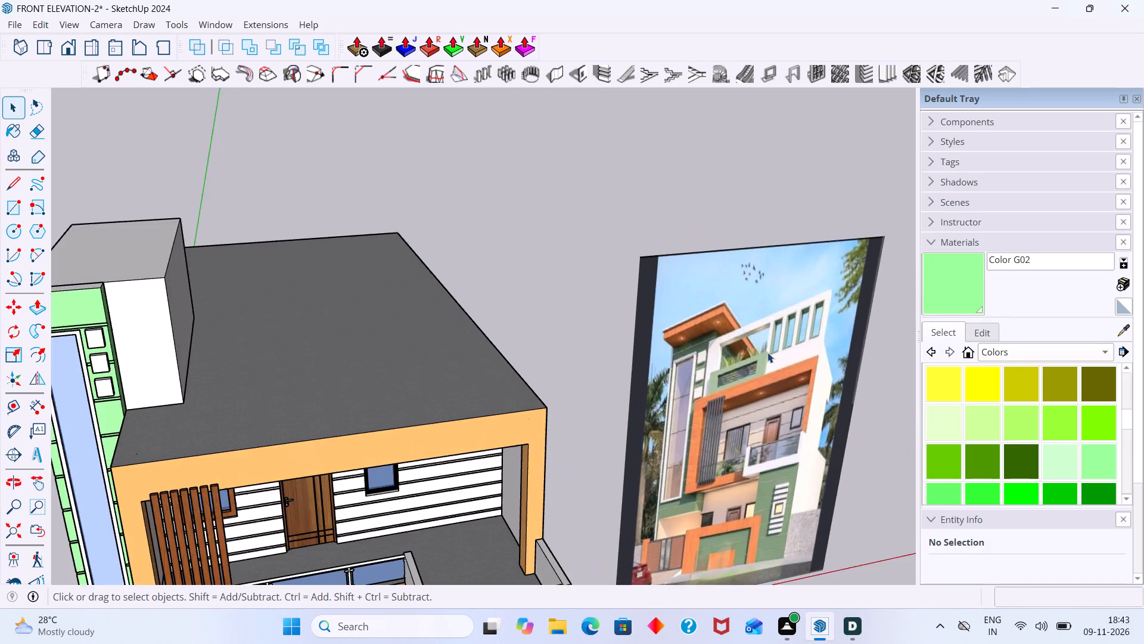
{"action": "scroll", "coordinate": [767, 352], "scroll_direction": "up", "scroll_amount": 9}
{"action": "middle_click_drag", "start_coordinate": [599, 332], "coordinate": [610, 360]}
{"action": "scroll", "coordinate": [576, 355], "scroll_direction": "down", "scroll_amount": 17}
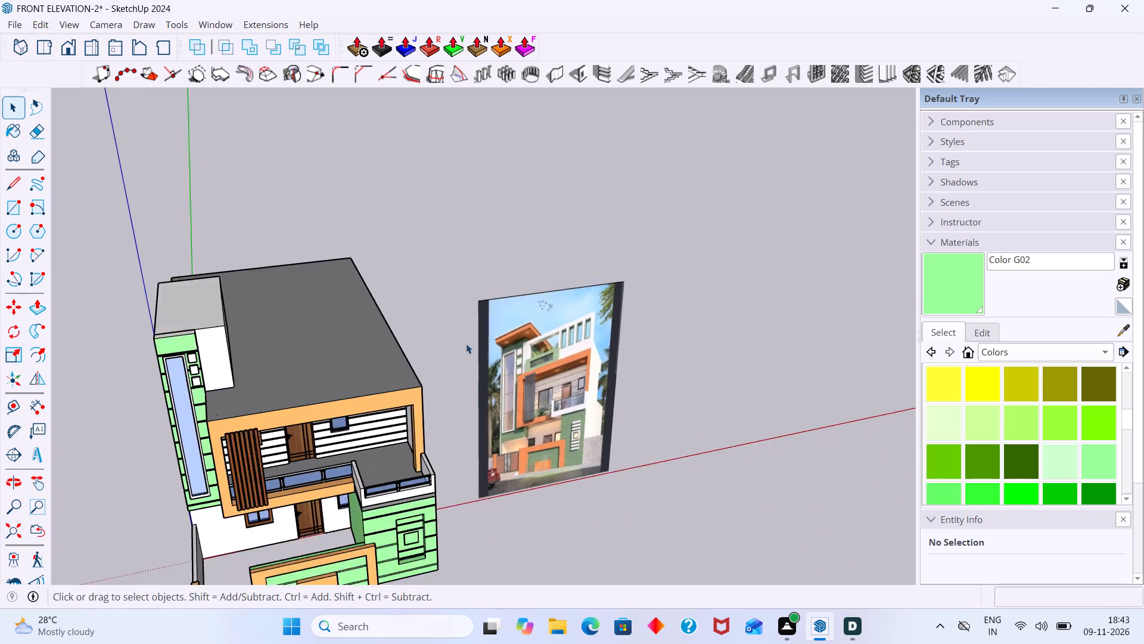
Open the group of the white block behind the window tower at roof level for editing.
{"action": "scroll", "coordinate": [466, 343], "scroll_direction": "down", "scroll_amount": 2}
{"action": "middle_click_drag", "start_coordinate": [402, 348], "coordinate": [735, 334]}
{"action": "middle_click_drag", "start_coordinate": [641, 347], "coordinate": [264, 400]}
{"action": "scroll", "coordinate": [409, 344], "scroll_direction": "up", "scroll_amount": 7}
{"action": "middle_click_drag", "start_coordinate": [409, 343], "coordinate": [406, 338]}
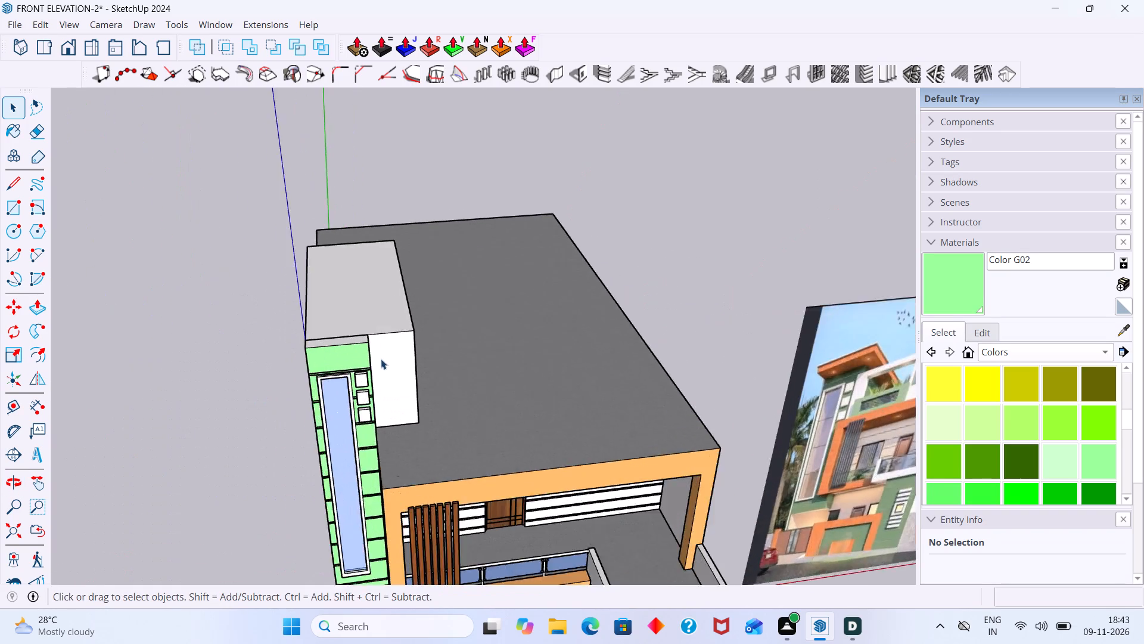
{"action": "scroll", "coordinate": [381, 359], "scroll_direction": "up", "scroll_amount": 3}
{"action": "left_click", "coordinate": [384, 354]}
{"action": "scroll", "coordinate": [384, 353], "scroll_direction": "up", "scroll_amount": 2}
{"action": "double_click", "coordinate": [384, 353]}
{"action": "left_click", "coordinate": [381, 357]}
{"action": "scroll", "coordinate": [402, 363], "scroll_direction": "down", "scroll_amount": 2}
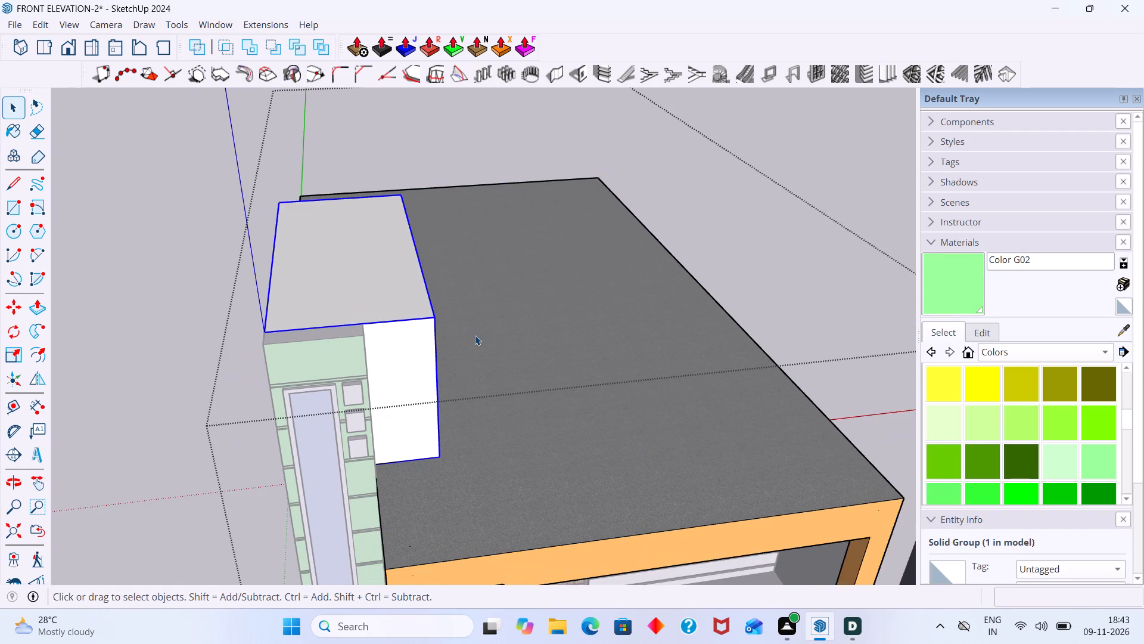
{"action": "left_click", "coordinate": [787, 220]}
{"action": "scroll", "coordinate": [201, 404], "scroll_direction": "up", "scroll_amount": 5}
{"action": "double_click", "coordinate": [497, 332]}
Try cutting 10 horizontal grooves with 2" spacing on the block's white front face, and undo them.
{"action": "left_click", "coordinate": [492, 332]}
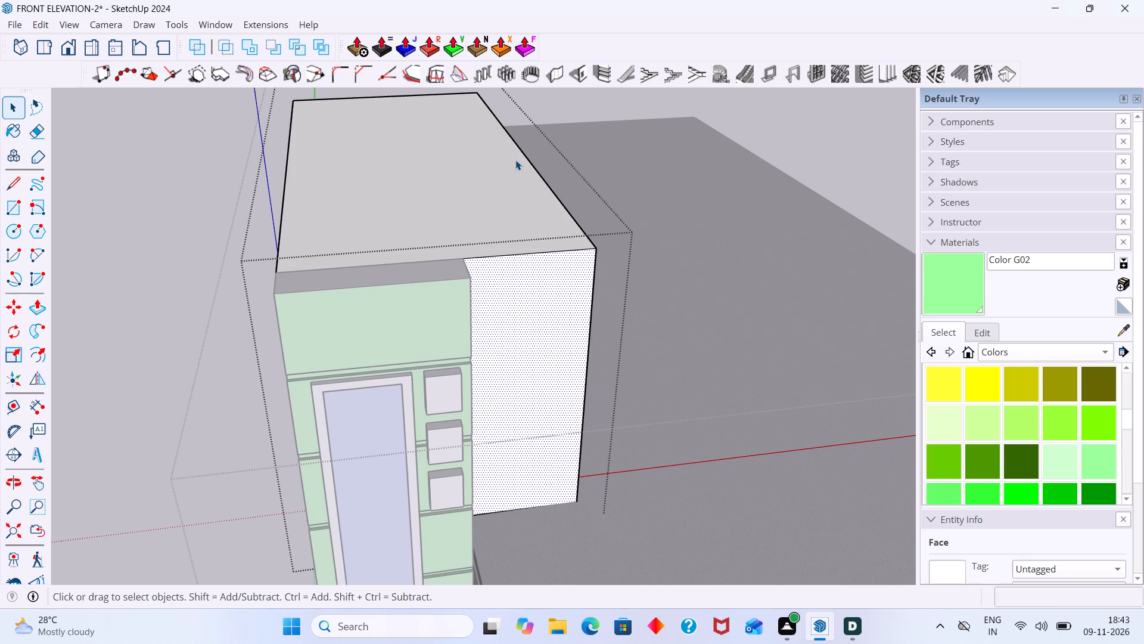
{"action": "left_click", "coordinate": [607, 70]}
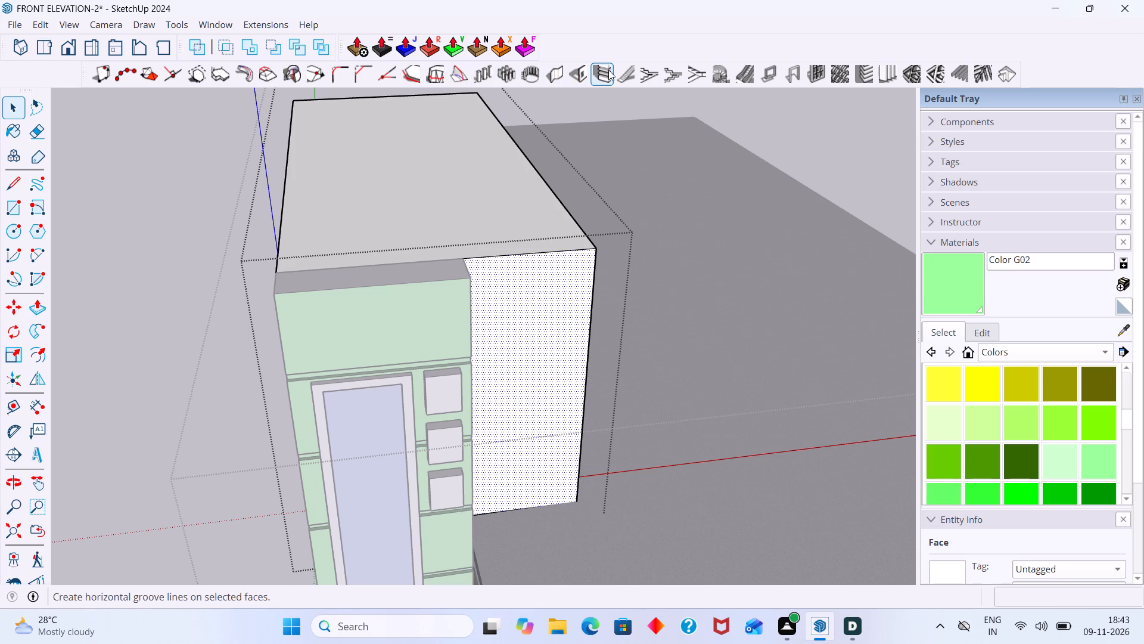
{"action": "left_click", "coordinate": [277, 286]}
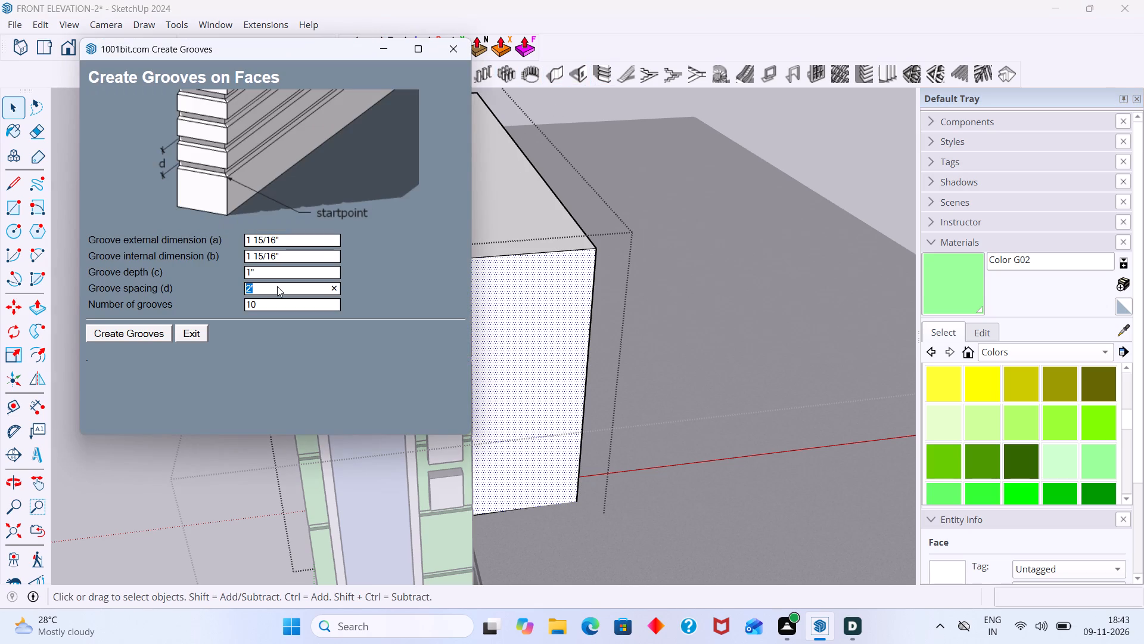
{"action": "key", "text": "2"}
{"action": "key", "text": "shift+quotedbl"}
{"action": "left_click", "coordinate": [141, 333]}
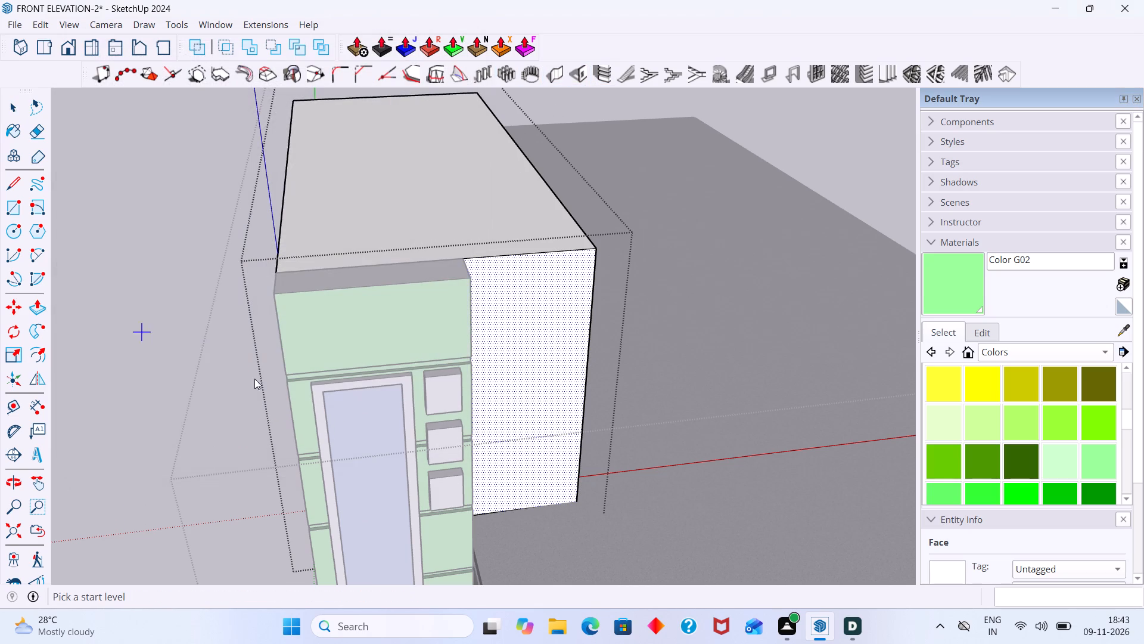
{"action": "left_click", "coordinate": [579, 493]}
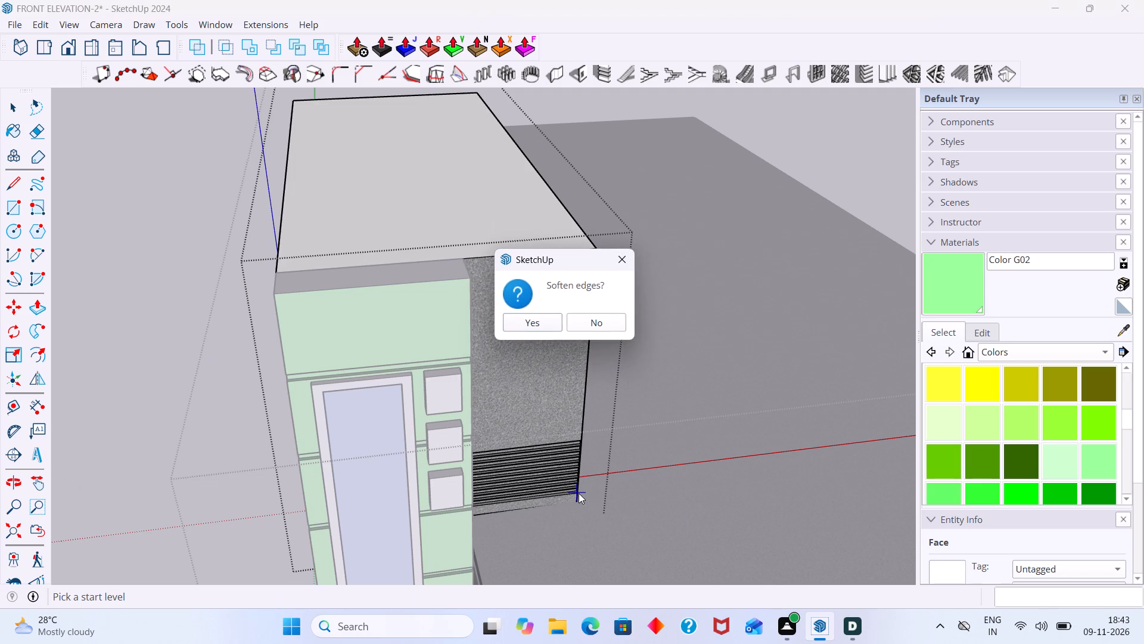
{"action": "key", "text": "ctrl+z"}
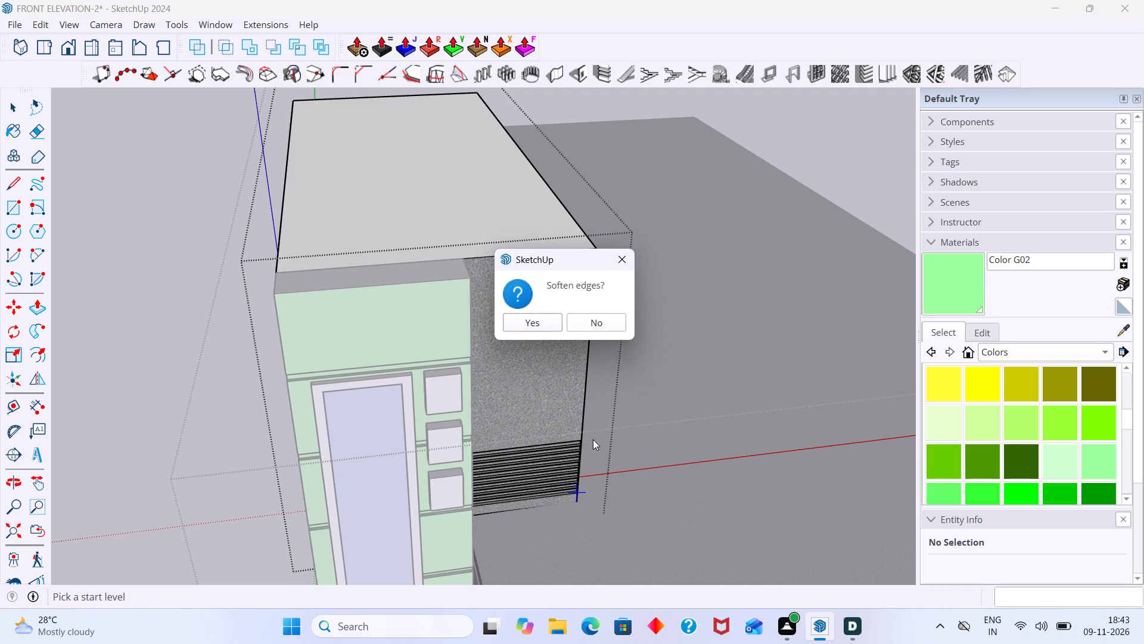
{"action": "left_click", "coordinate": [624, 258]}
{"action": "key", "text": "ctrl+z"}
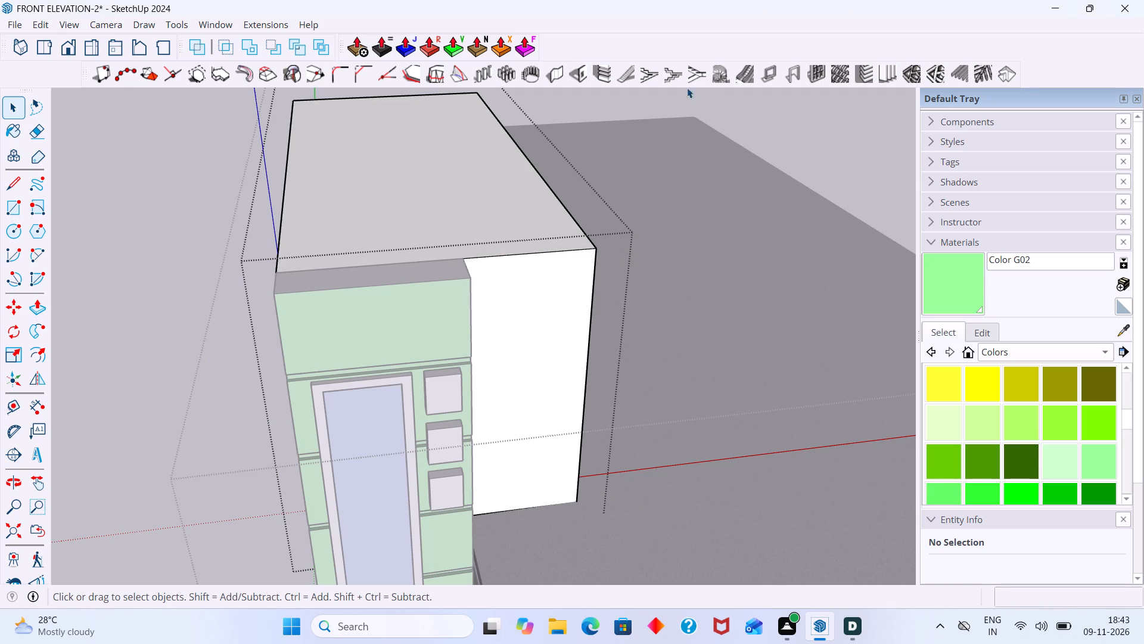
Cut grooves in the block's front face from near its lower corner: 1 15/16" wide, 1" deep, 2' spacing, number 10, softened edges.
{"action": "left_click", "coordinate": [602, 71]}
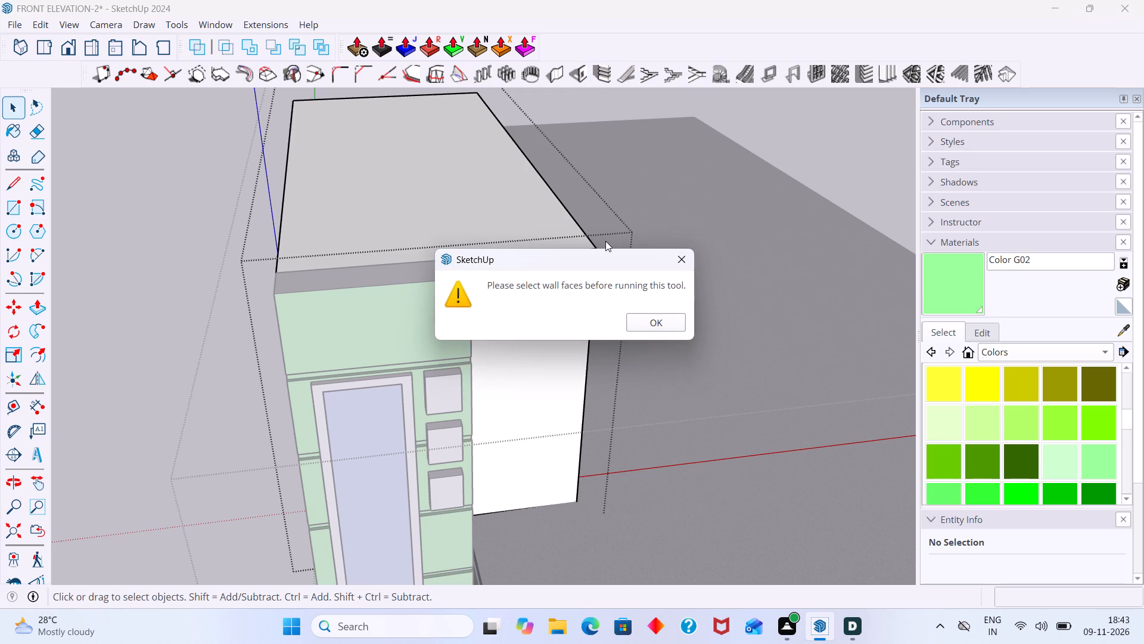
{"action": "left_click", "coordinate": [685, 259]}
{"action": "double_click", "coordinate": [521, 346]}
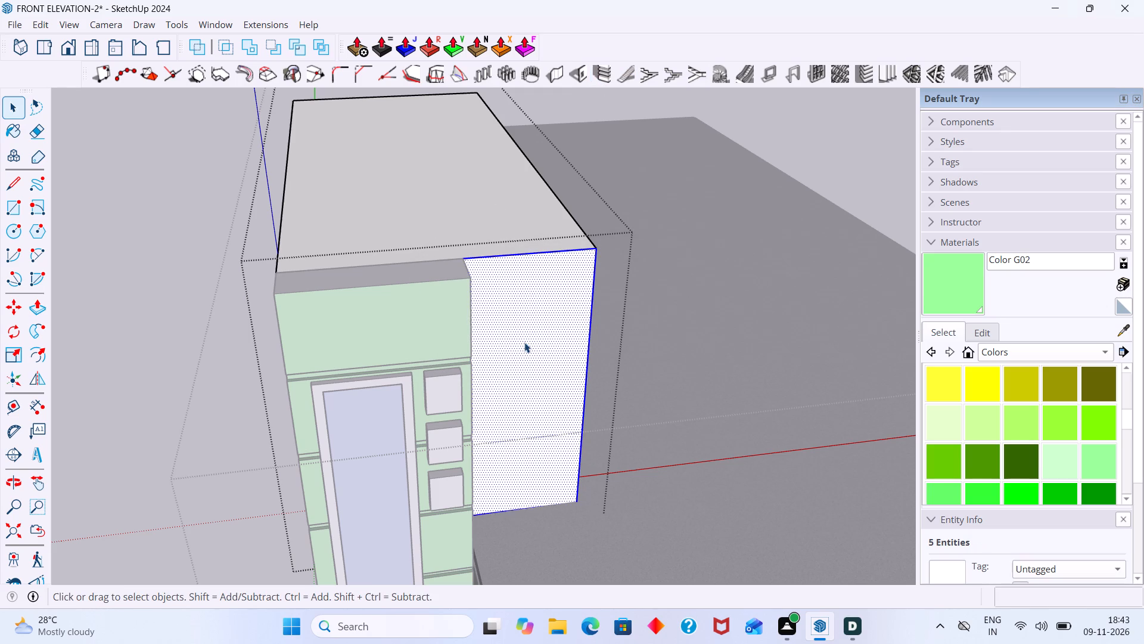
{"action": "left_click", "coordinate": [596, 77]}
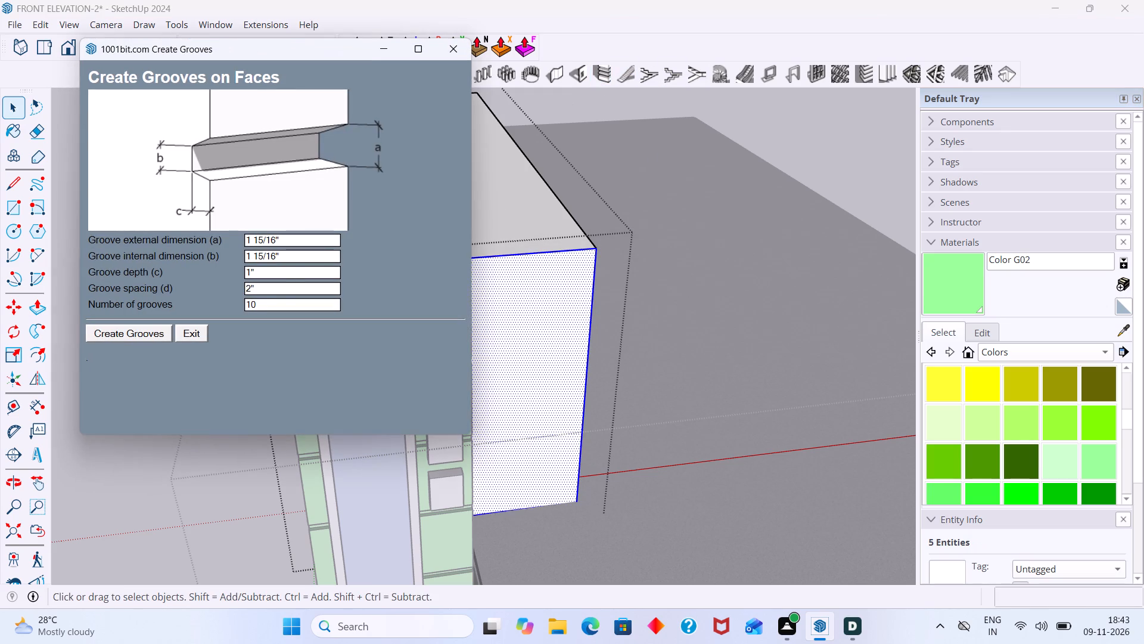
{"action": "left_click", "coordinate": [265, 292]}
{"action": "type", "text": "2'"}
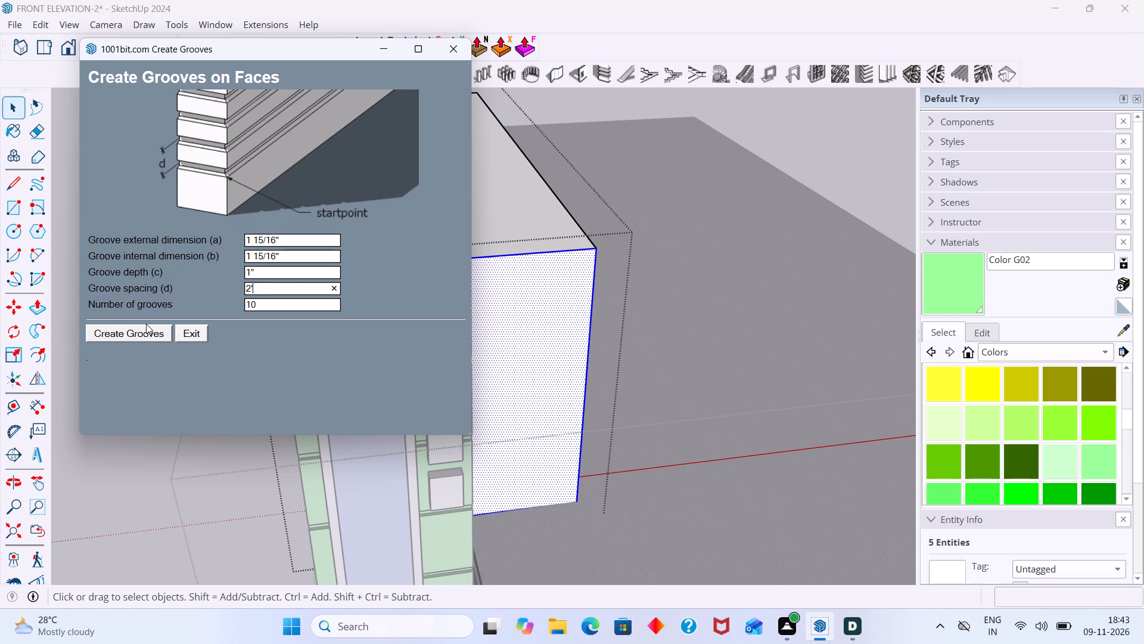
{"action": "left_click", "coordinate": [150, 336]}
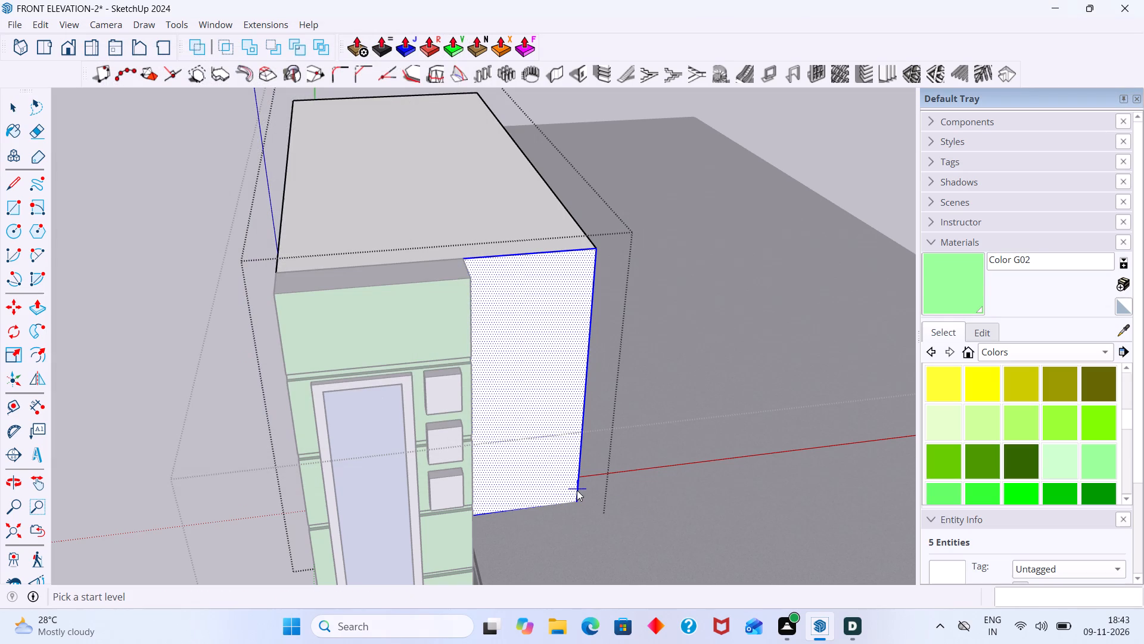
{"action": "double_click", "coordinate": [575, 487]}
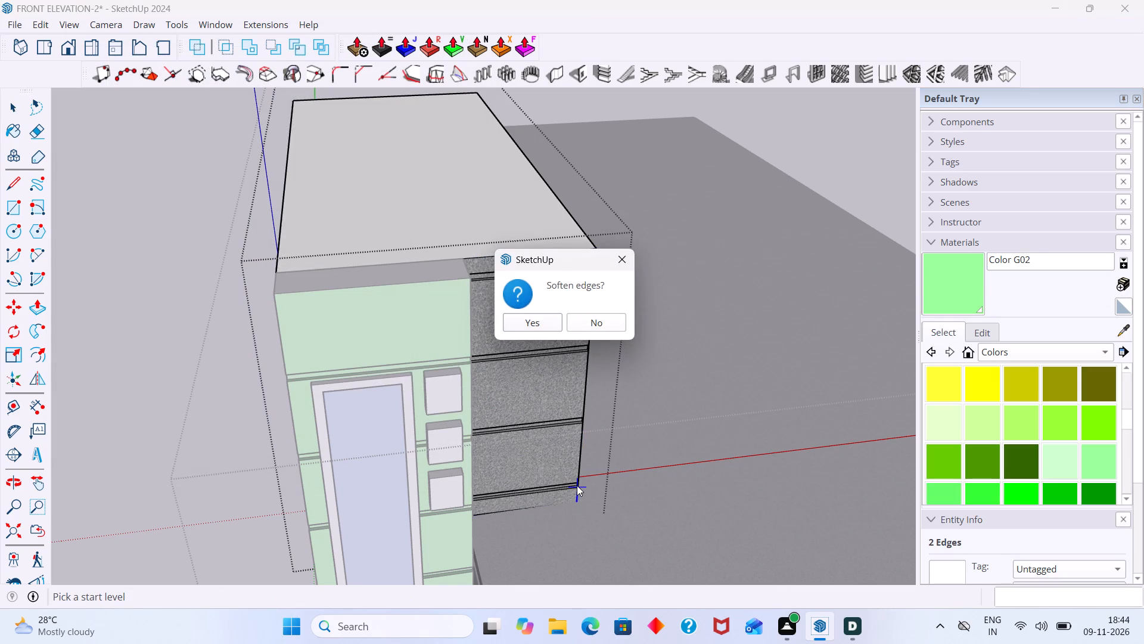
{"action": "left_click", "coordinate": [527, 326]}
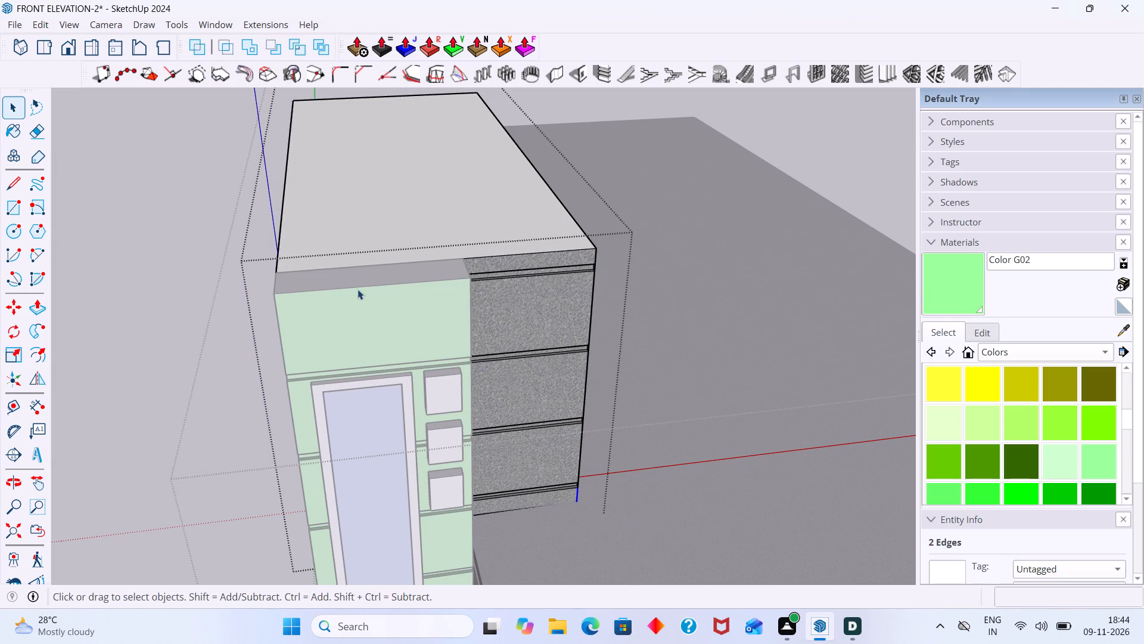
Delete the vertical corner edge across the top groove's end on the block's side away from the window tower.
{"action": "scroll", "coordinate": [478, 312], "scroll_direction": "down", "scroll_amount": 3}
{"action": "middle_click_drag", "start_coordinate": [529, 339], "coordinate": [320, 326]}
{"action": "scroll", "coordinate": [455, 306], "scroll_direction": "up", "scroll_amount": 10}
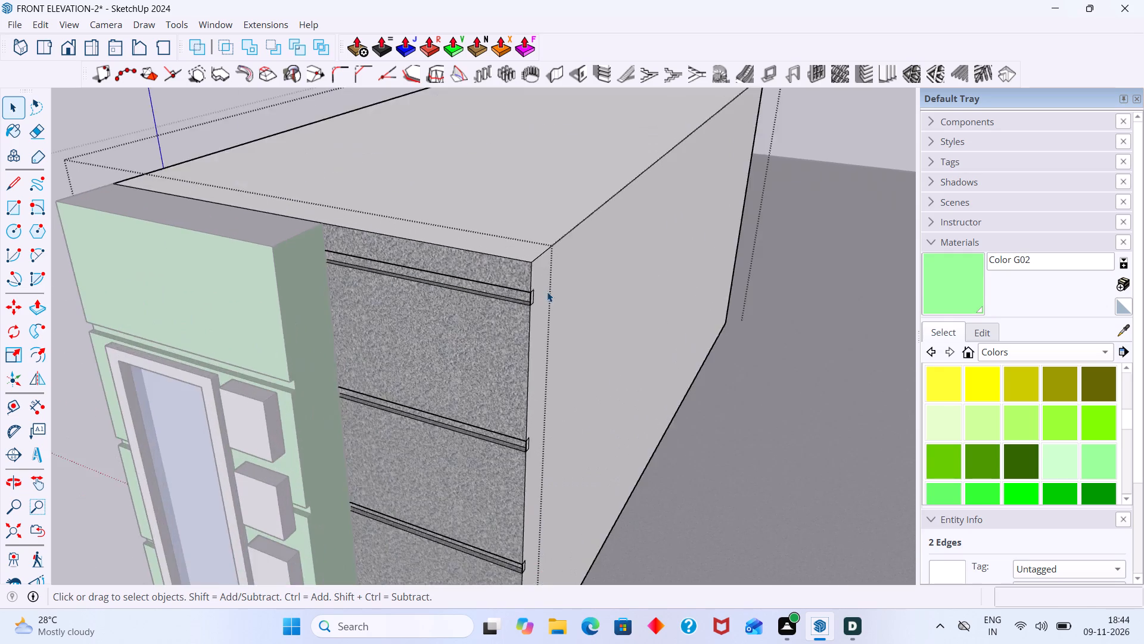
{"action": "scroll", "coordinate": [547, 292], "scroll_direction": "up", "scroll_amount": 15}
{"action": "left_click", "coordinate": [544, 305]}
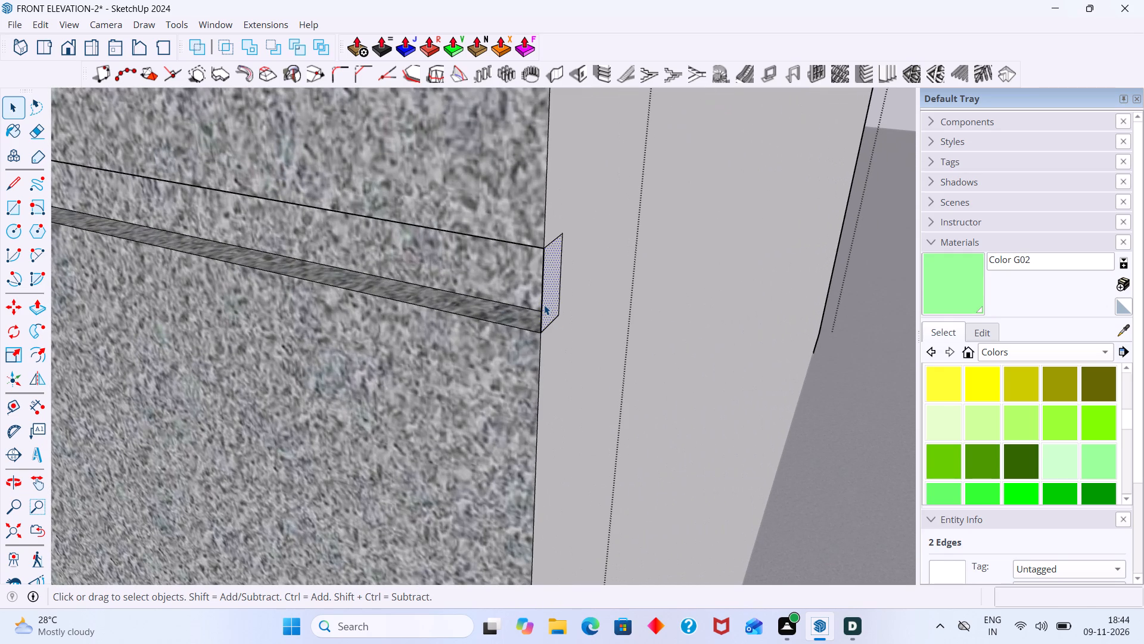
{"action": "left_click", "coordinate": [539, 306]}
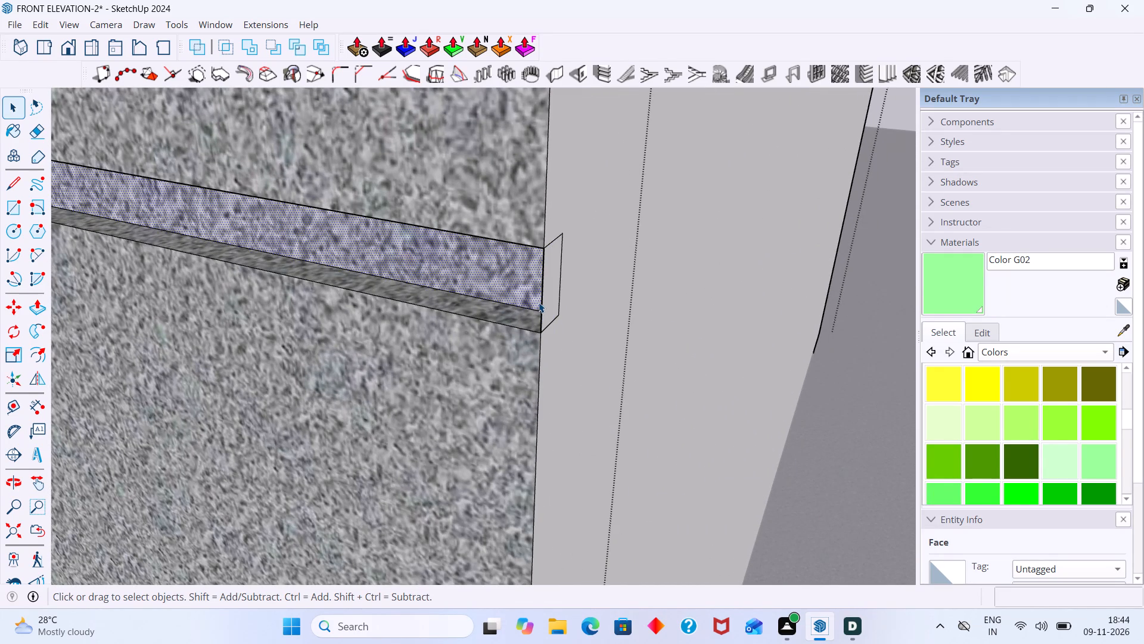
{"action": "left_click", "coordinate": [540, 302]}
{"action": "key", "text": "Delete"}
{"action": "scroll", "coordinate": [545, 304], "scroll_direction": "down", "scroll_amount": 9}
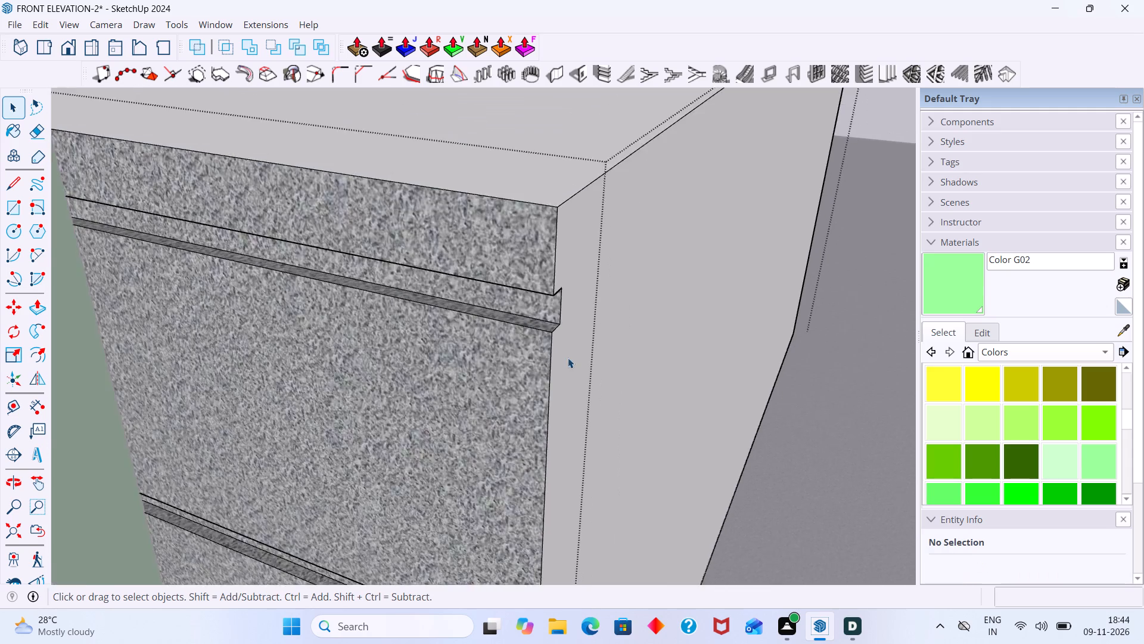
Erase the vertical corner edges across the ends of the two lowest grooves on the same side of the block.
{"action": "scroll", "coordinate": [568, 358], "scroll_direction": "down", "scroll_amount": 17}
{"action": "scroll", "coordinate": [537, 431], "scroll_direction": "down", "scroll_amount": 2}
{"action": "middle_click_drag", "start_coordinate": [540, 435], "coordinate": [554, 325]}
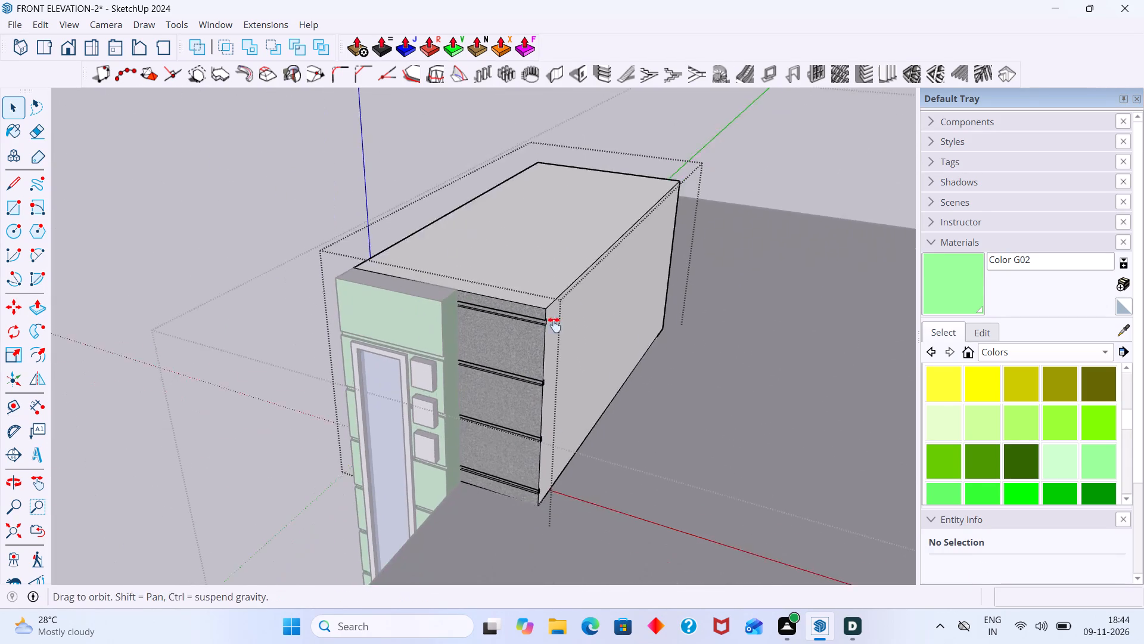
{"action": "middle_click_drag", "start_coordinate": [554, 325], "coordinate": [584, 271]}
{"action": "scroll", "coordinate": [605, 324], "scroll_direction": "up", "scroll_amount": 9}
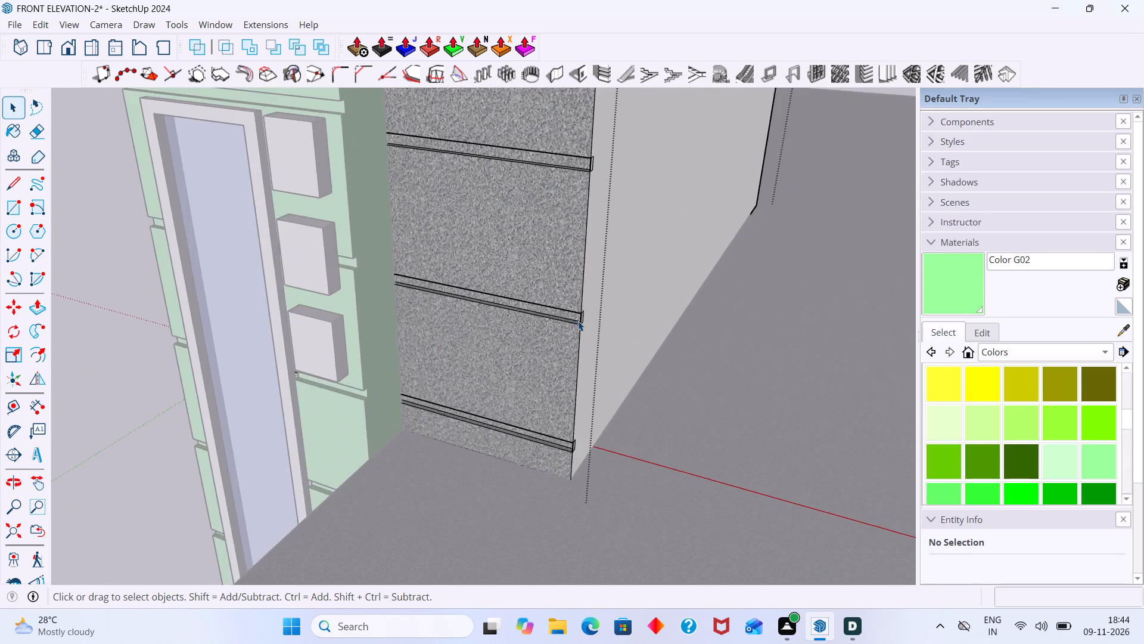
{"action": "scroll", "coordinate": [578, 321], "scroll_direction": "up", "scroll_amount": 11}
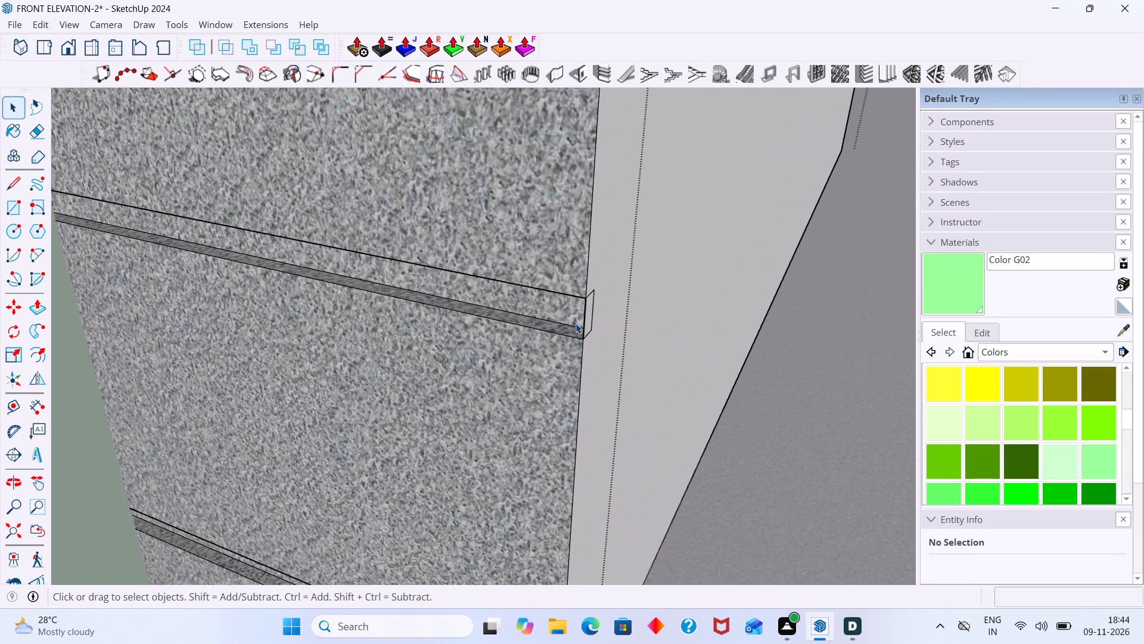
{"action": "key", "text": "e"}
{"action": "scroll", "coordinate": [599, 315], "scroll_direction": "up", "scroll_amount": 6}
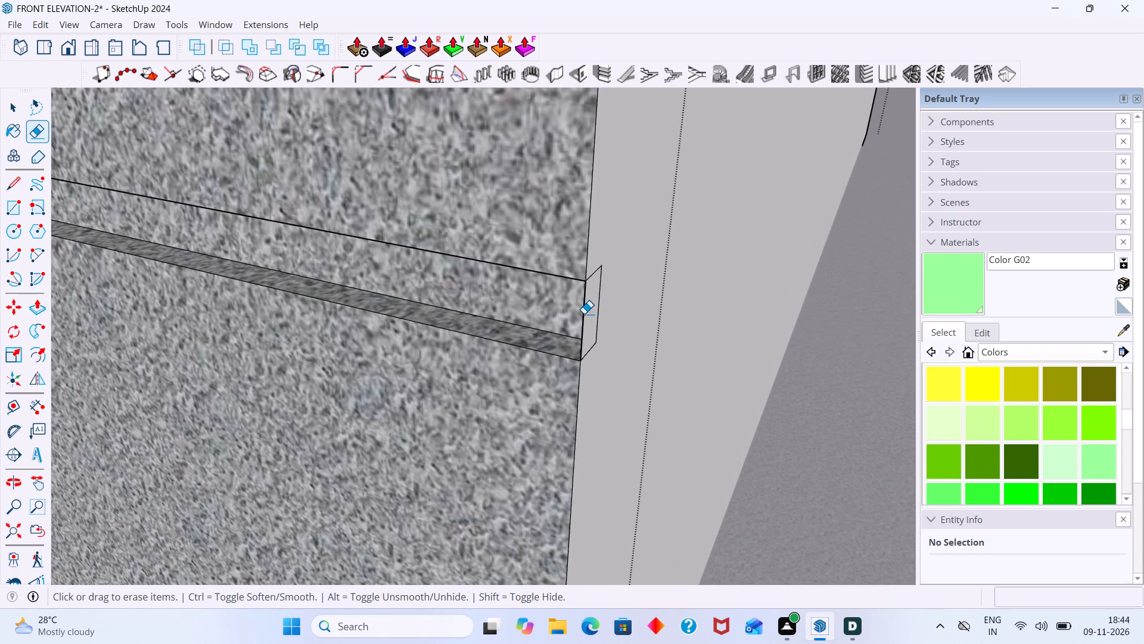
{"action": "left_click", "coordinate": [583, 315]}
{"action": "scroll", "coordinate": [584, 317], "scroll_direction": "down", "scroll_amount": 15}
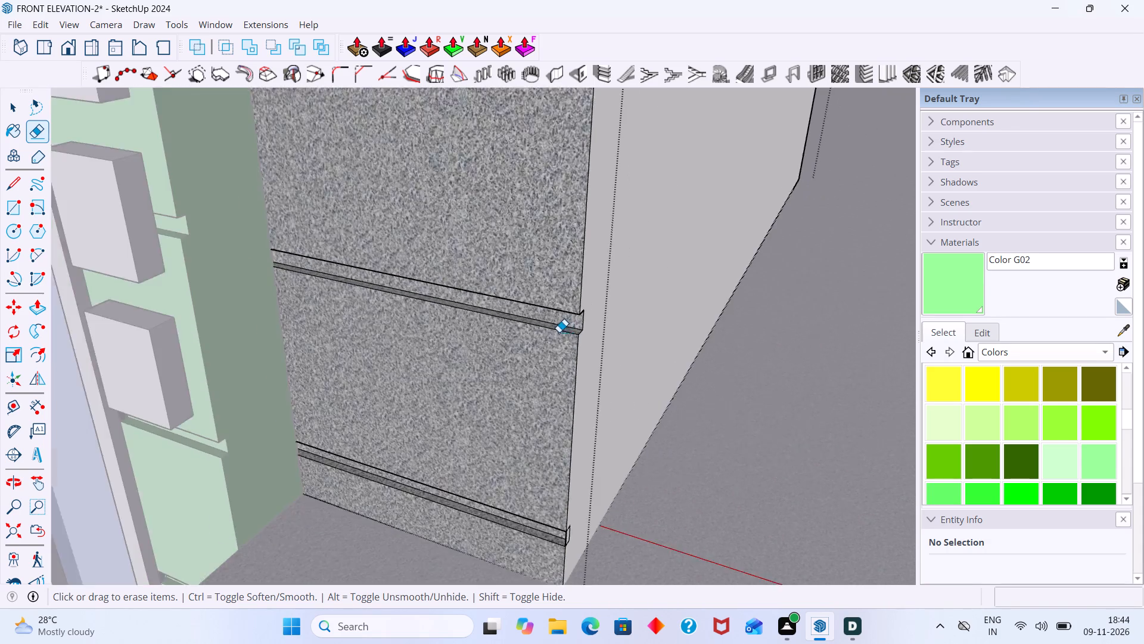
{"action": "scroll", "coordinate": [559, 332], "scroll_direction": "down", "scroll_amount": 5}
{"action": "scroll", "coordinate": [565, 496], "scroll_direction": "up", "scroll_amount": 18}
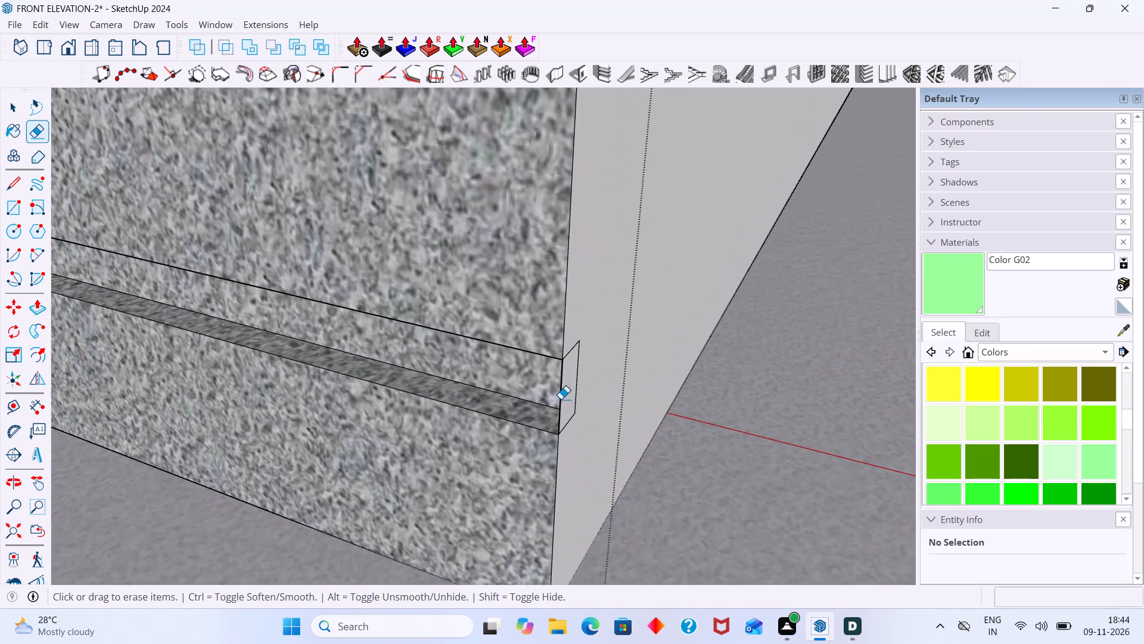
{"action": "left_click", "coordinate": [561, 399]}
{"action": "scroll", "coordinate": [561, 396], "scroll_direction": "down", "scroll_amount": 19}
Erase the vertical corner edge across the end of the second groove from the top on that side.
{"action": "middle_click_drag", "start_coordinate": [593, 401], "coordinate": [571, 571], "text": "shift"}
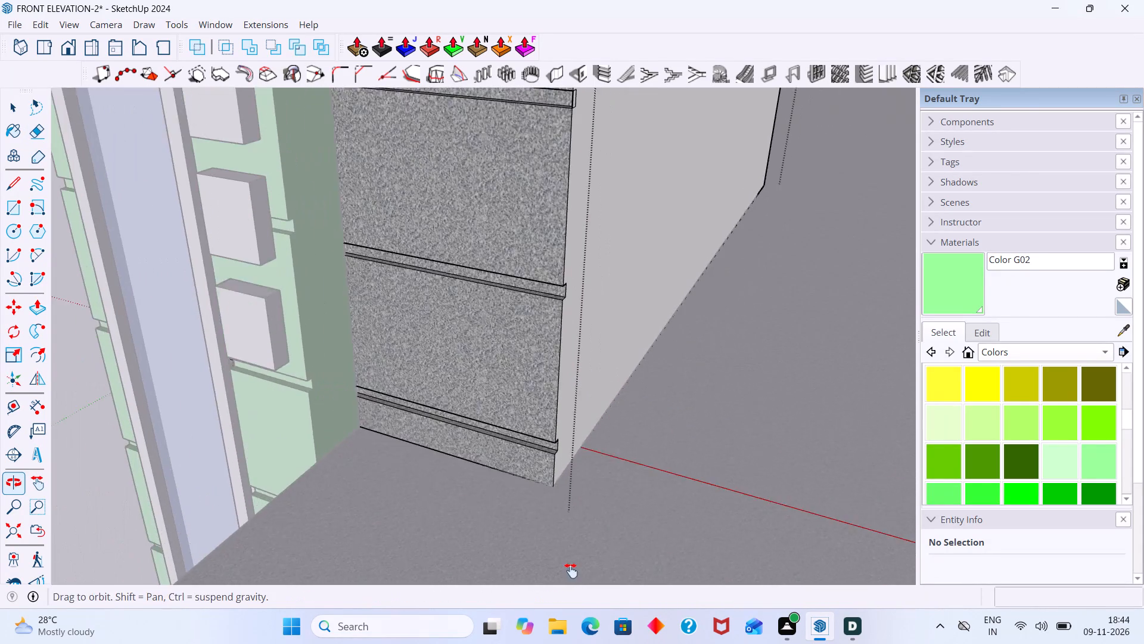
{"action": "middle_click_drag", "start_coordinate": [571, 571], "coordinate": [571, 598], "text": "shift"}
{"action": "scroll", "coordinate": [527, 296], "scroll_direction": "up", "scroll_amount": 15}
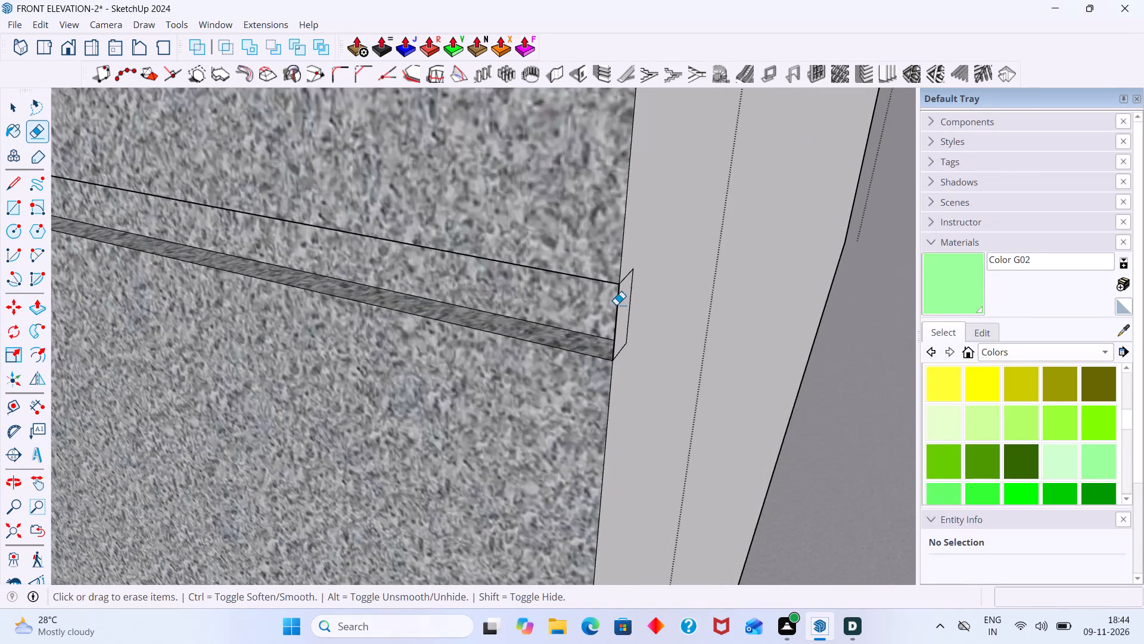
{"action": "left_click", "coordinate": [616, 305]}
{"action": "scroll", "coordinate": [615, 305], "scroll_direction": "down", "scroll_amount": 20}
{"action": "scroll", "coordinate": [615, 305], "scroll_direction": "down", "scroll_amount": 2}
Erase the vertical corner edge across the top groove's end on the block's opposite, outer side behind the window tower.
{"action": "middle_click_drag", "start_coordinate": [598, 327], "coordinate": [597, 460]}
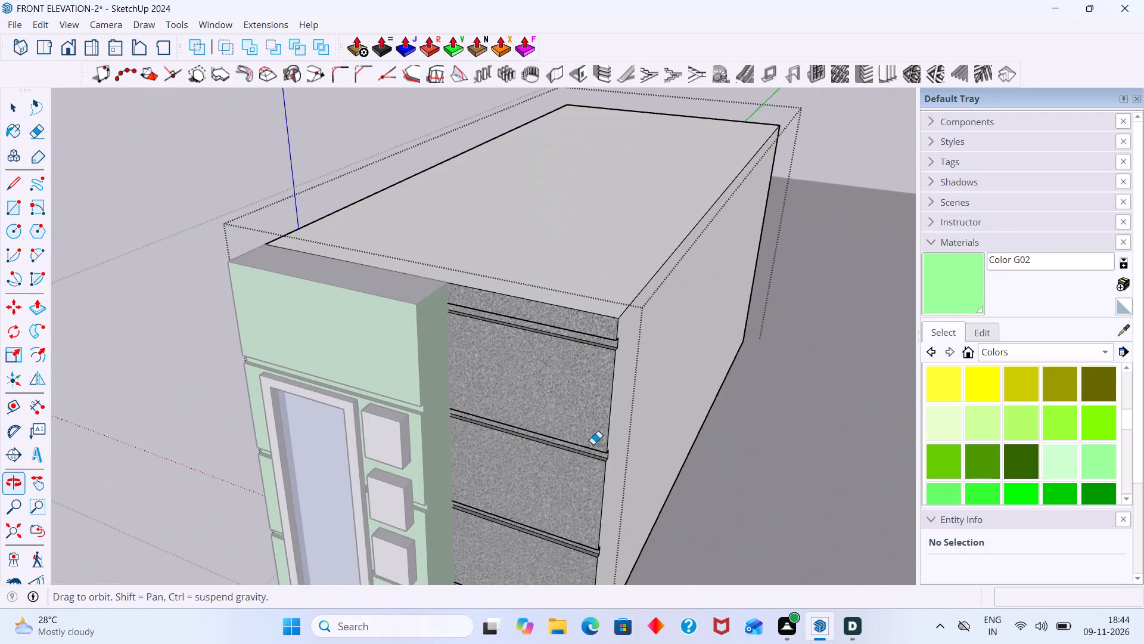
{"action": "scroll", "coordinate": [608, 358], "scroll_direction": "up", "scroll_amount": 6}
{"action": "middle_click_drag", "start_coordinate": [597, 367], "coordinate": [740, 387]}
{"action": "scroll", "coordinate": [663, 395], "scroll_direction": "down", "scroll_amount": 8}
{"action": "middle_click_drag", "start_coordinate": [571, 420], "coordinate": [699, 393]}
{"action": "middle_click_drag", "start_coordinate": [700, 389], "coordinate": [819, 367]}
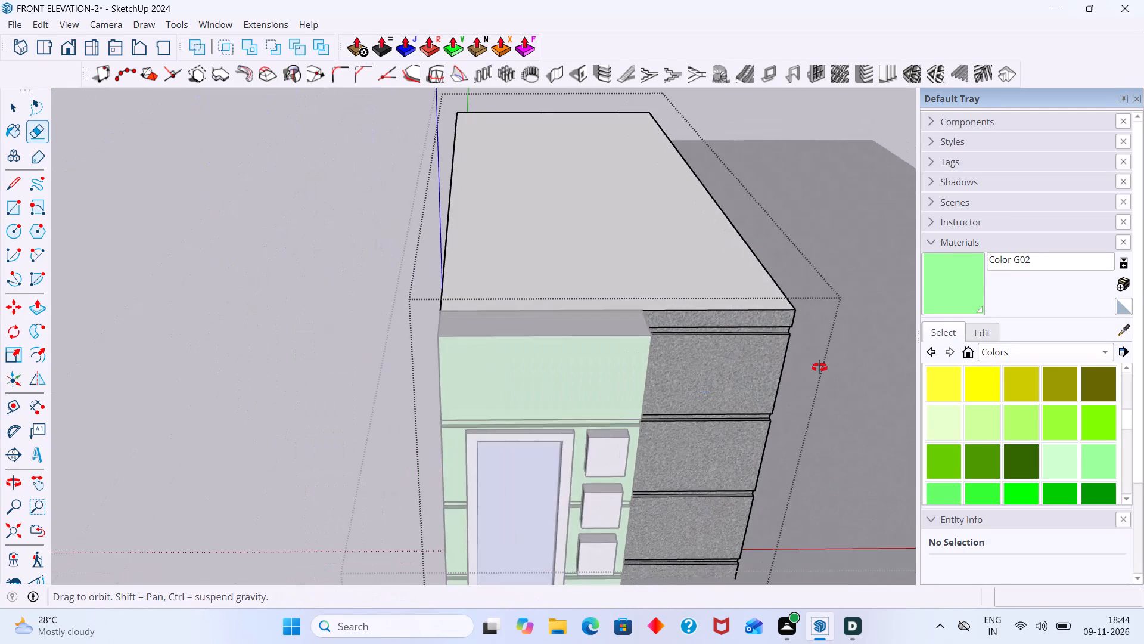
{"action": "middle_click_drag", "start_coordinate": [819, 367], "coordinate": [960, 345]}
{"action": "scroll", "coordinate": [519, 354], "scroll_direction": "up", "scroll_amount": 20}
{"action": "scroll", "coordinate": [519, 354], "scroll_direction": "up", "scroll_amount": 1}
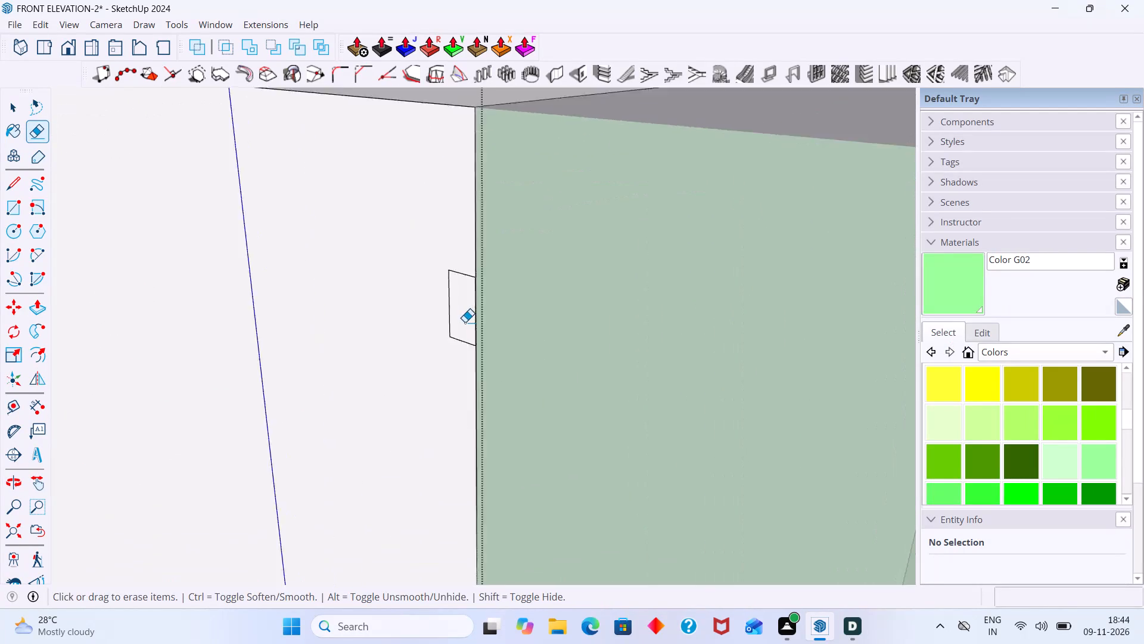
{"action": "scroll", "coordinate": [465, 322], "scroll_direction": "up", "scroll_amount": 1}
{"action": "left_click", "coordinate": [478, 317]}
{"action": "scroll", "coordinate": [479, 317], "scroll_direction": "down", "scroll_amount": 16}
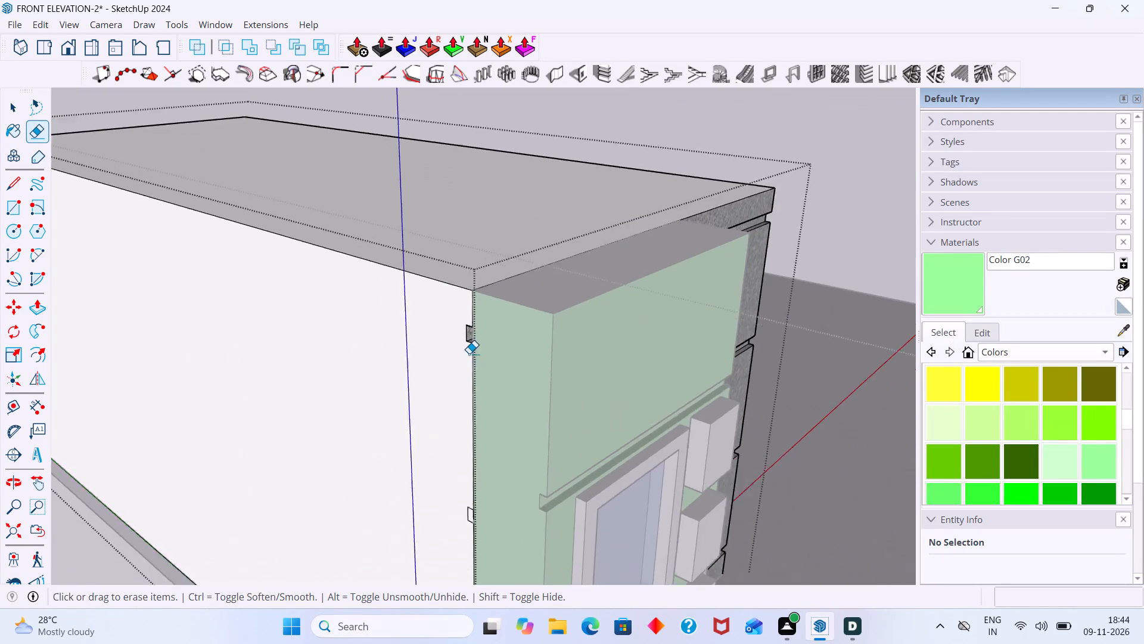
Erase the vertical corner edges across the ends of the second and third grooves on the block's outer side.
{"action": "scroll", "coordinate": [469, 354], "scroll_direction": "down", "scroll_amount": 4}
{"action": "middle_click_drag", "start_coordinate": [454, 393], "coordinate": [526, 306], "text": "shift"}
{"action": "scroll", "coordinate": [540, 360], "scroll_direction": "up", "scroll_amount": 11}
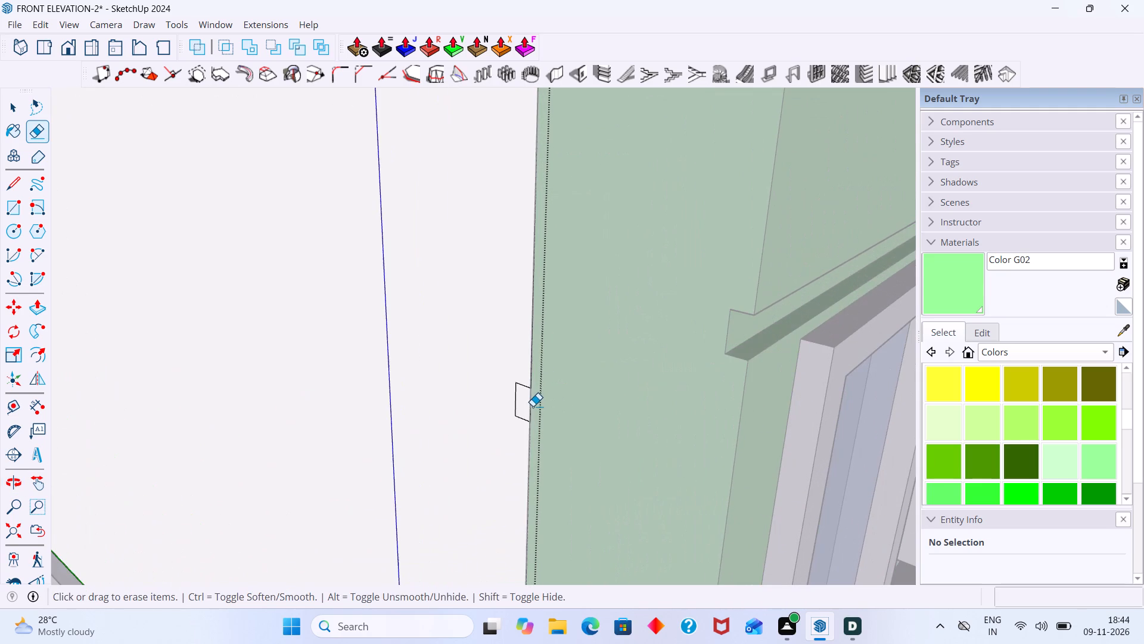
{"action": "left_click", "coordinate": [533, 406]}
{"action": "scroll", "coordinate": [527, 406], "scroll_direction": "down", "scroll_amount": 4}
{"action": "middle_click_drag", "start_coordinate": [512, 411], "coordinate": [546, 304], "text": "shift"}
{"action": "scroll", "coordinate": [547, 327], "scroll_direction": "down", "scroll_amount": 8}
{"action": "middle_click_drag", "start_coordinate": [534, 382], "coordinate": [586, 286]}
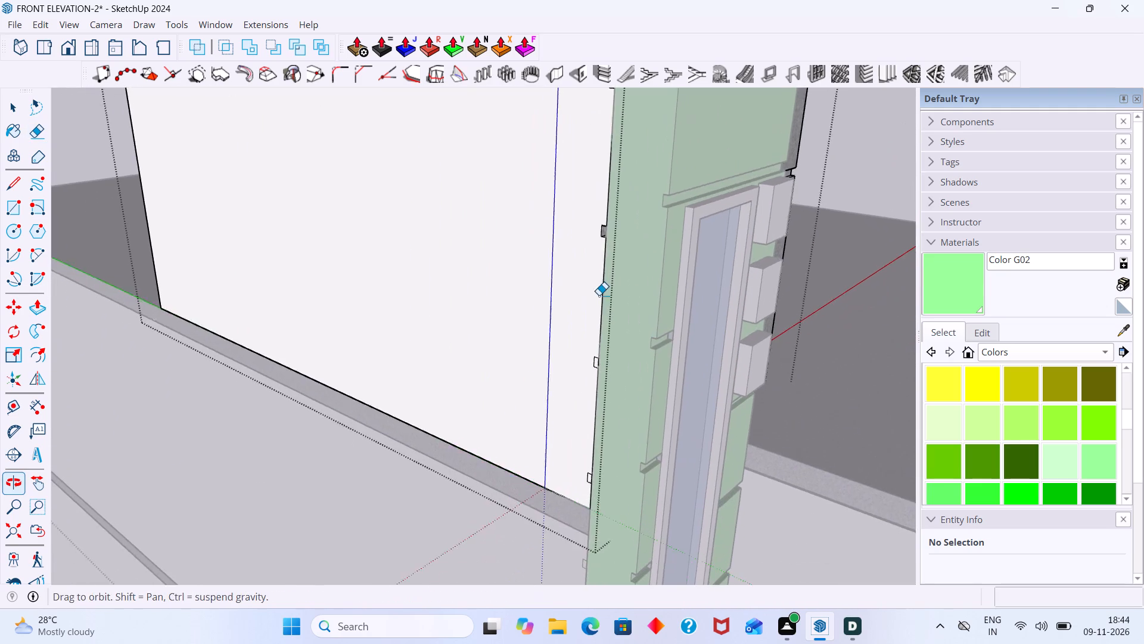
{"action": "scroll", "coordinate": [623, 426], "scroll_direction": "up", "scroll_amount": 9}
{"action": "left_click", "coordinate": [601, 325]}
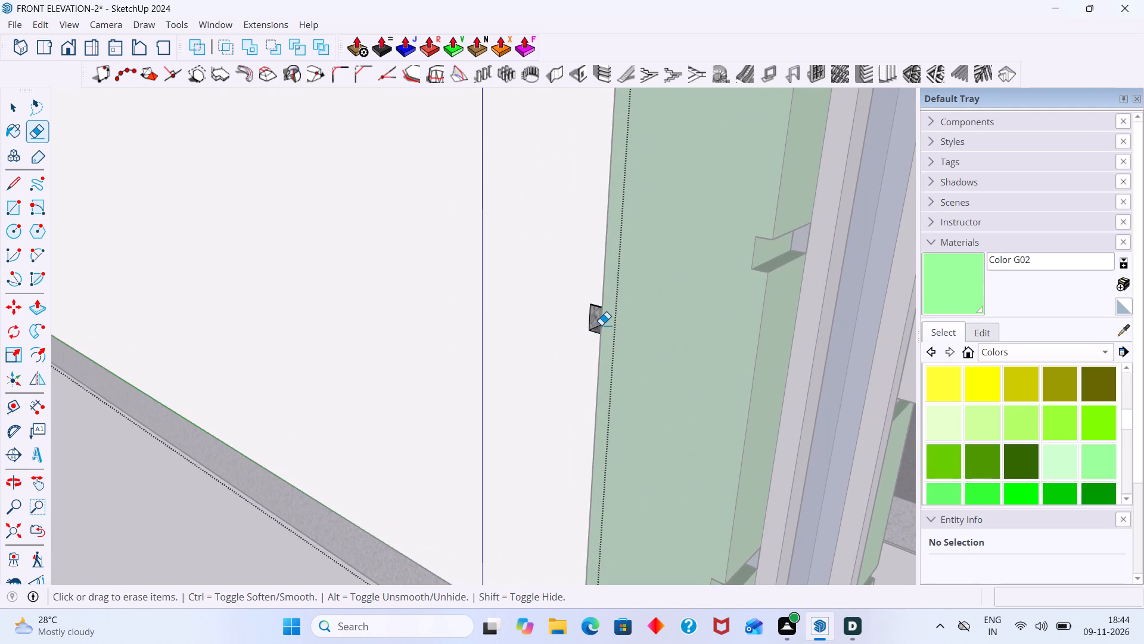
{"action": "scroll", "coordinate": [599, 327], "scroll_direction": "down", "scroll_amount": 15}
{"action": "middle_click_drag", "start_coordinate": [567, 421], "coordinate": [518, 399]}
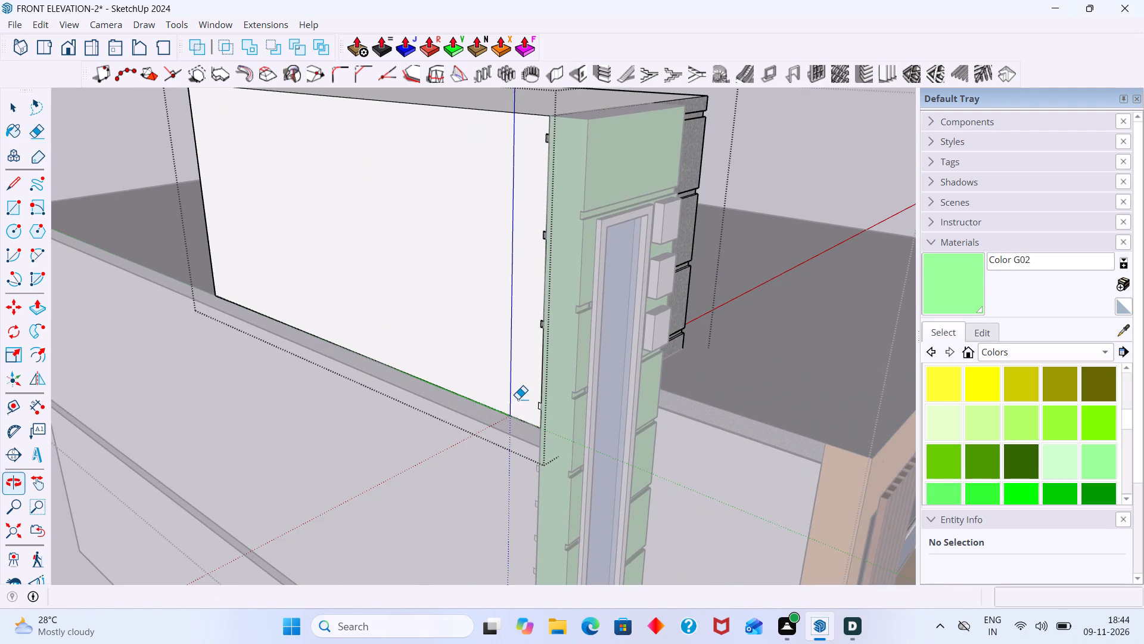
Undo the last five edits, including the corner-edge erasures at the groove ends on the block's outer side.
{"action": "key", "text": "ctrl+z"}
{"action": "key", "text": "ctrl+z"}
{"action": "key", "text": "ctrl+z"}
{"action": "key", "text": "ctrl+z"}
{"action": "key", "text": "ctrl+z"}
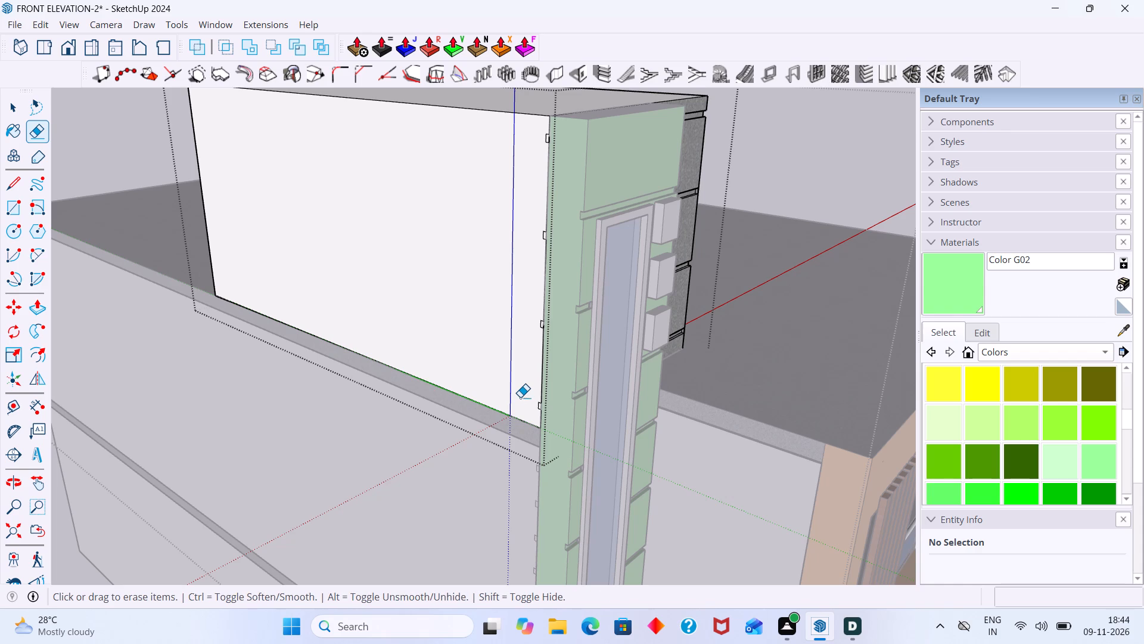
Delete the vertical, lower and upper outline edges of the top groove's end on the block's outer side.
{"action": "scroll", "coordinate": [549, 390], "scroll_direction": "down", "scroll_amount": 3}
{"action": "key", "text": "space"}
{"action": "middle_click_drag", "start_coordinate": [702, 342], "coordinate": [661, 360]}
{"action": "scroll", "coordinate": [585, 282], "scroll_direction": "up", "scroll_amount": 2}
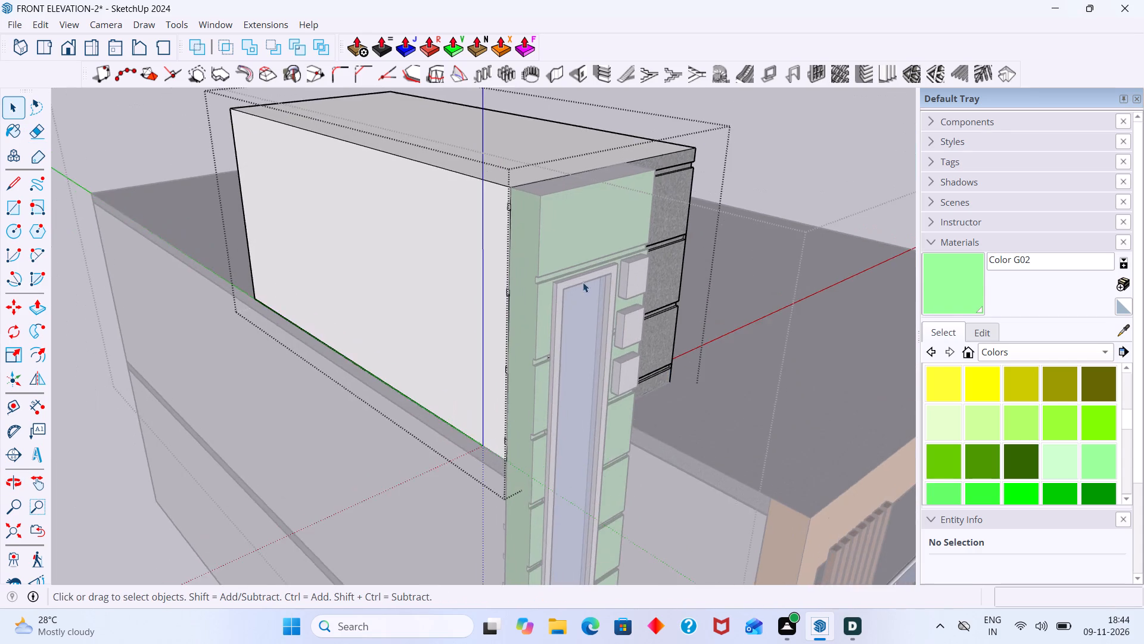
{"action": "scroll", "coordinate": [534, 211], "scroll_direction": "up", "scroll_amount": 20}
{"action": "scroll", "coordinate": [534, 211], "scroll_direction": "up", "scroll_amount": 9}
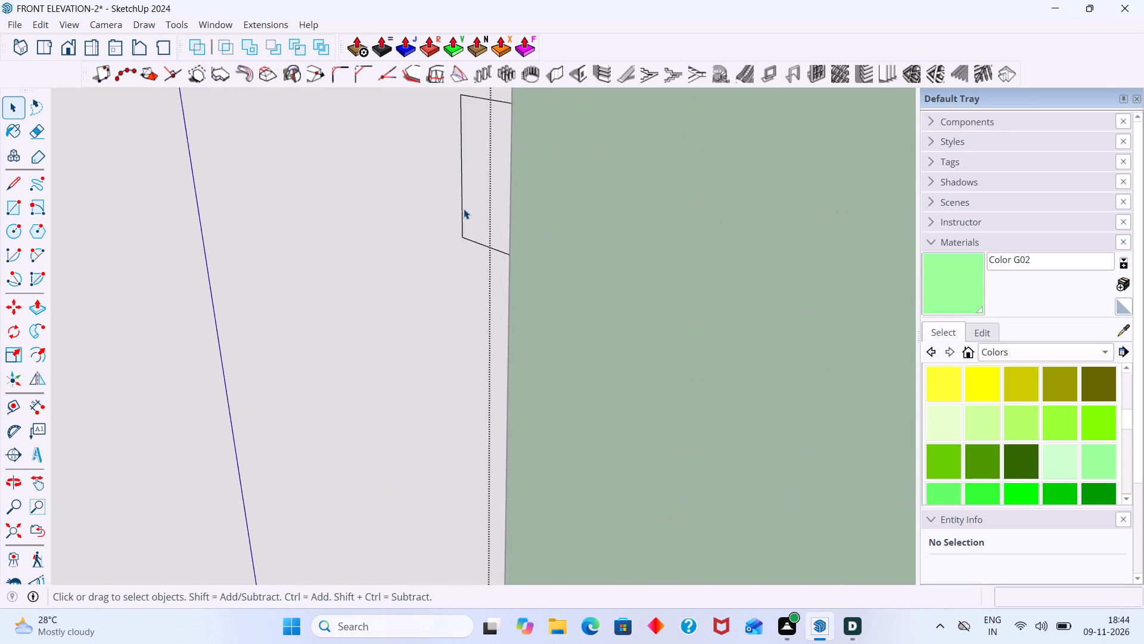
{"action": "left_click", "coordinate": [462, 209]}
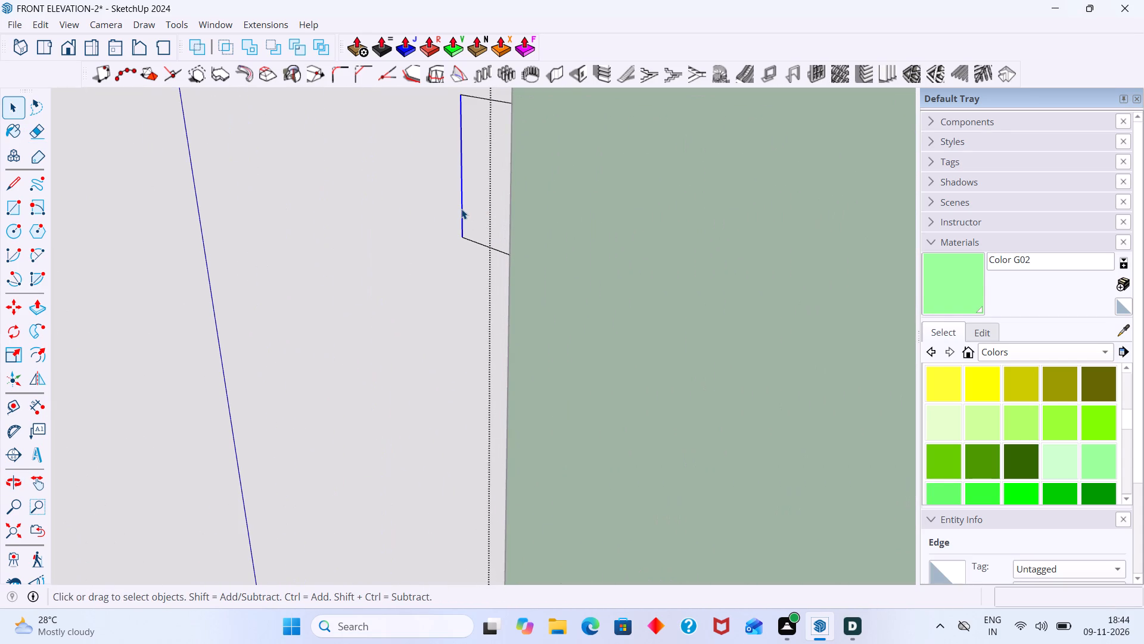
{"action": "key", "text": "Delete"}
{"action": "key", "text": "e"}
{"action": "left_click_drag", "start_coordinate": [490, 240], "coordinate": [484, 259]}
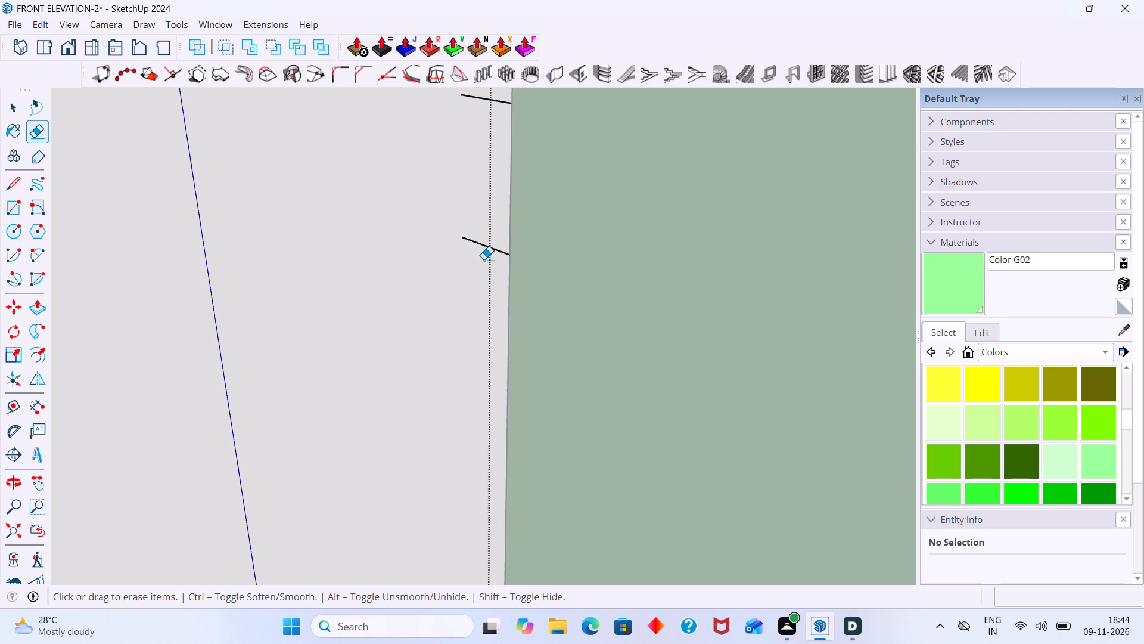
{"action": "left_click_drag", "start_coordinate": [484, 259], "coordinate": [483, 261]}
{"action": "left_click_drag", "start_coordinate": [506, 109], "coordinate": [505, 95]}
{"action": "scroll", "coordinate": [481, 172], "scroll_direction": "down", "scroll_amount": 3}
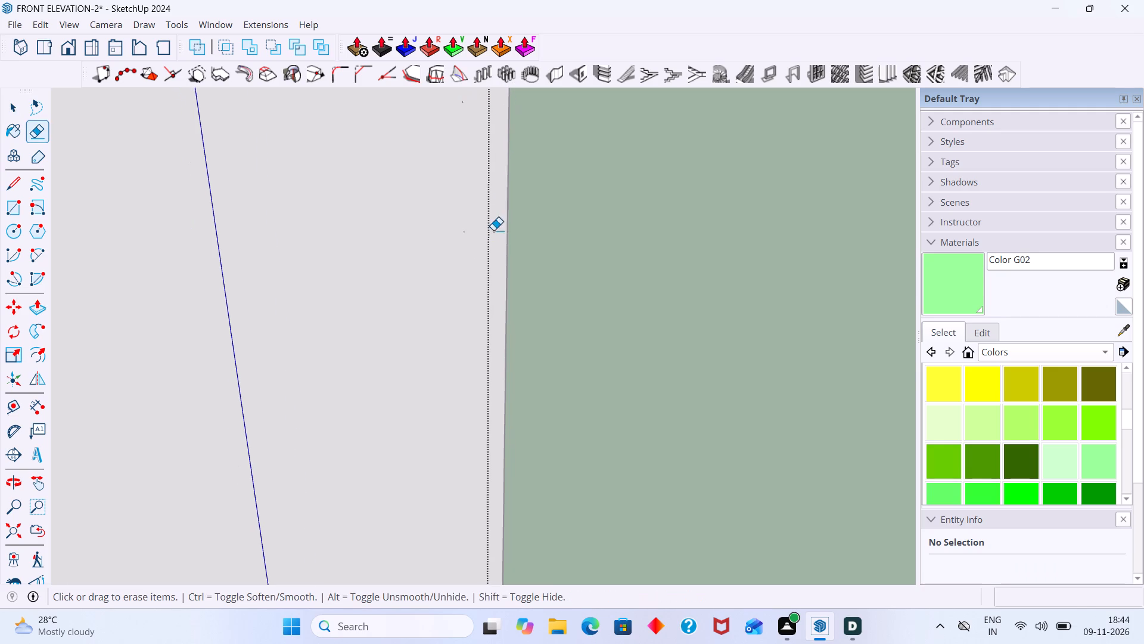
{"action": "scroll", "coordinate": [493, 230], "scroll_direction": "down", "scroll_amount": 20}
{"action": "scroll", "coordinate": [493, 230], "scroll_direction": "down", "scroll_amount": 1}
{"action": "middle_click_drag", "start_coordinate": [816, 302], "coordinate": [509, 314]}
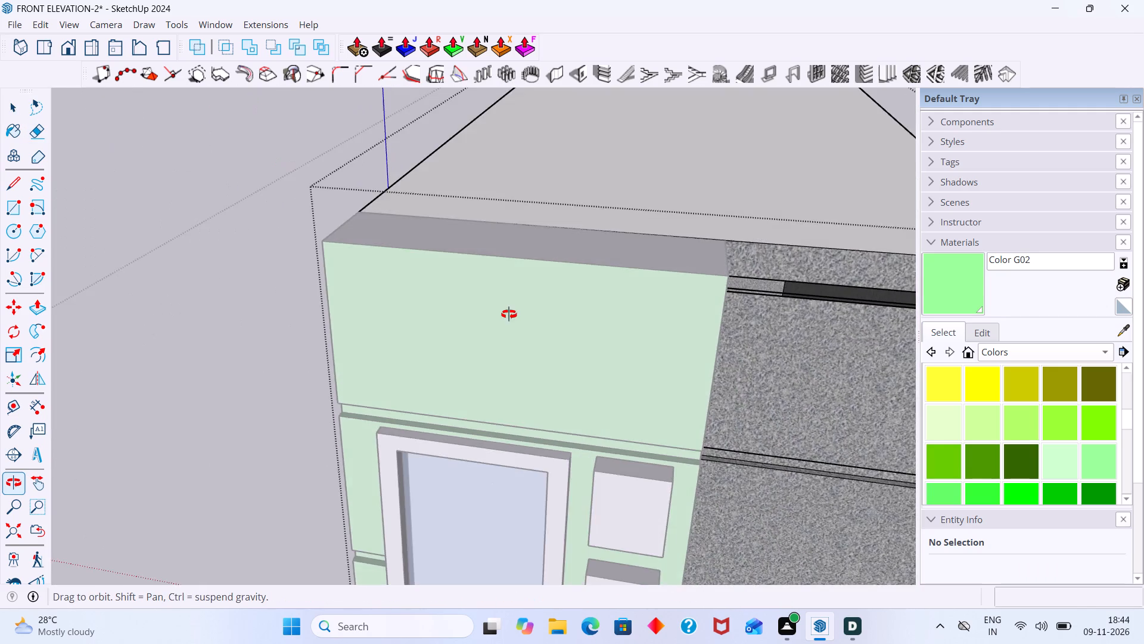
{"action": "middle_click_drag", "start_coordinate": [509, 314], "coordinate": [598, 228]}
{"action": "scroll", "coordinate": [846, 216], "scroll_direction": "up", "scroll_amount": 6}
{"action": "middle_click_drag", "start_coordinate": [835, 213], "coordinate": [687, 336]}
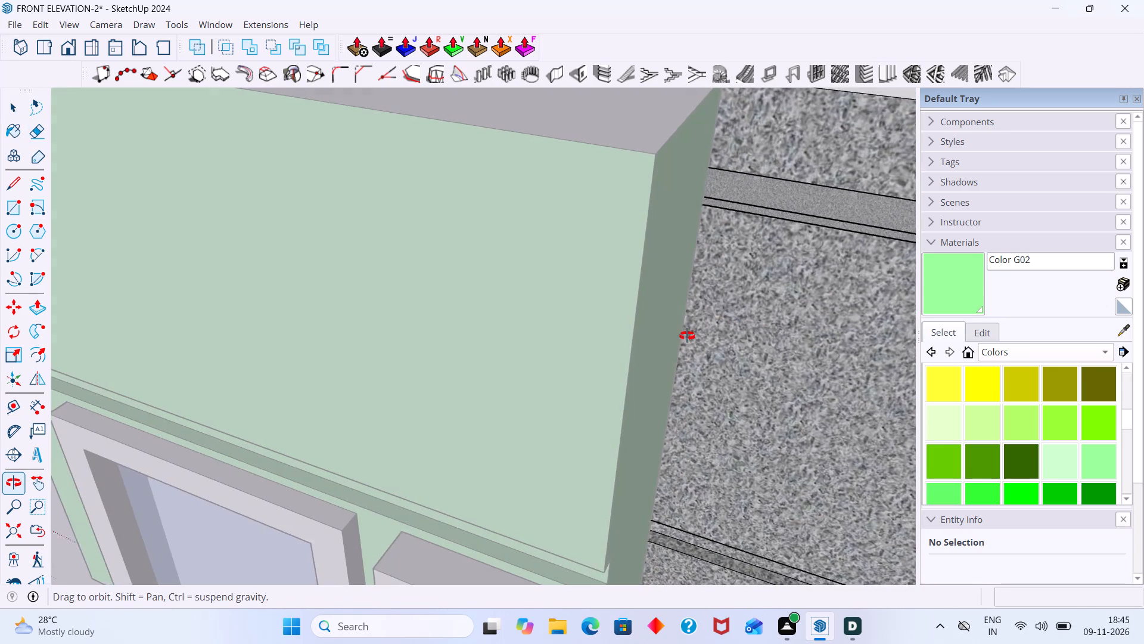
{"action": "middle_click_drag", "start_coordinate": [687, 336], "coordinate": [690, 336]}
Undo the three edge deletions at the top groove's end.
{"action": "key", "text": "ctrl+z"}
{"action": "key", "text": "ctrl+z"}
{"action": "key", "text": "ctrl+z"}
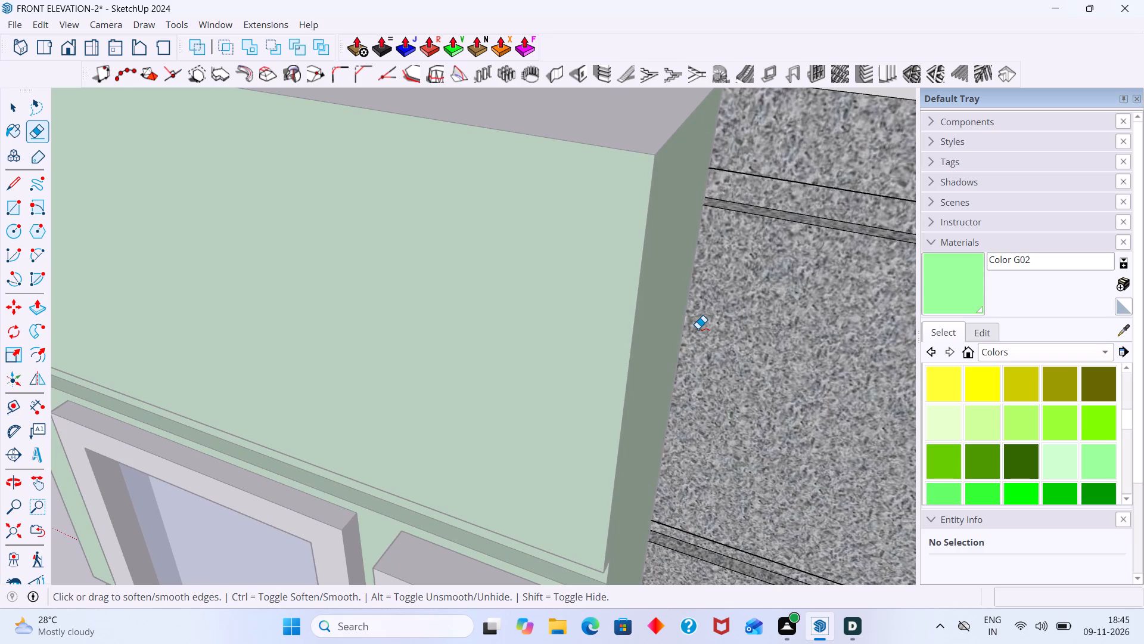
Leave the block's group and examine the upper storey and window tower in the reference image.
{"action": "scroll", "coordinate": [697, 331], "scroll_direction": "down", "scroll_amount": 8}
{"action": "middle_click_drag", "start_coordinate": [653, 318], "coordinate": [1143, 315]}
{"action": "scroll", "coordinate": [508, 382], "scroll_direction": "down", "scroll_amount": 3}
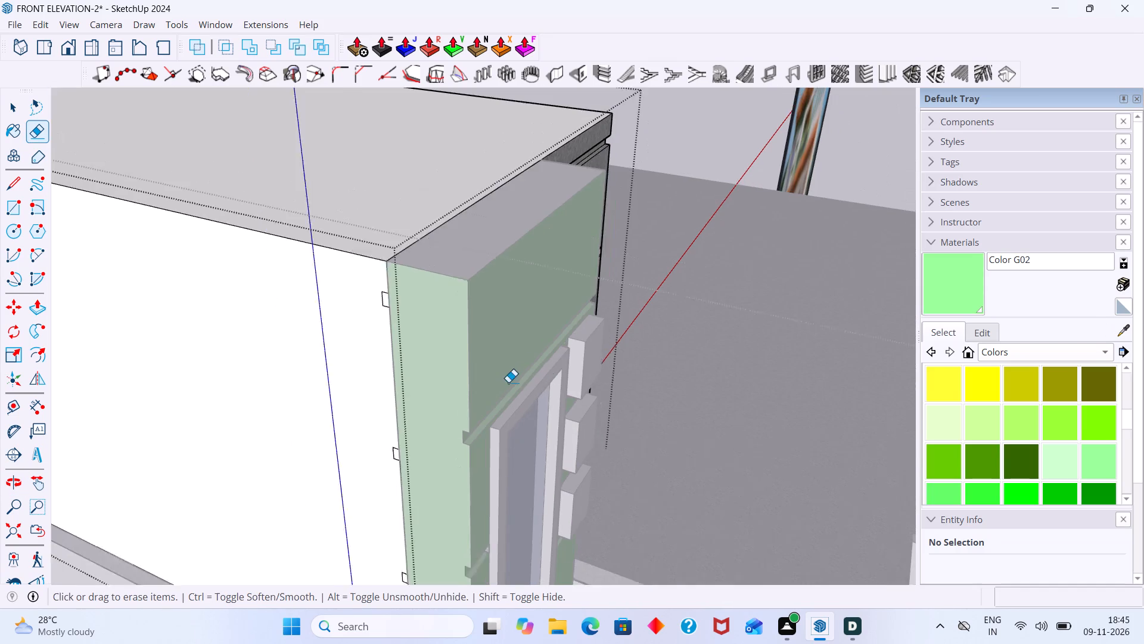
{"action": "scroll", "coordinate": [481, 376], "scroll_direction": "down", "scroll_amount": 1}
{"action": "key", "text": "space"}
{"action": "scroll", "coordinate": [427, 346], "scroll_direction": "up", "scroll_amount": 4}
{"action": "scroll", "coordinate": [418, 336], "scroll_direction": "down", "scroll_amount": 5}
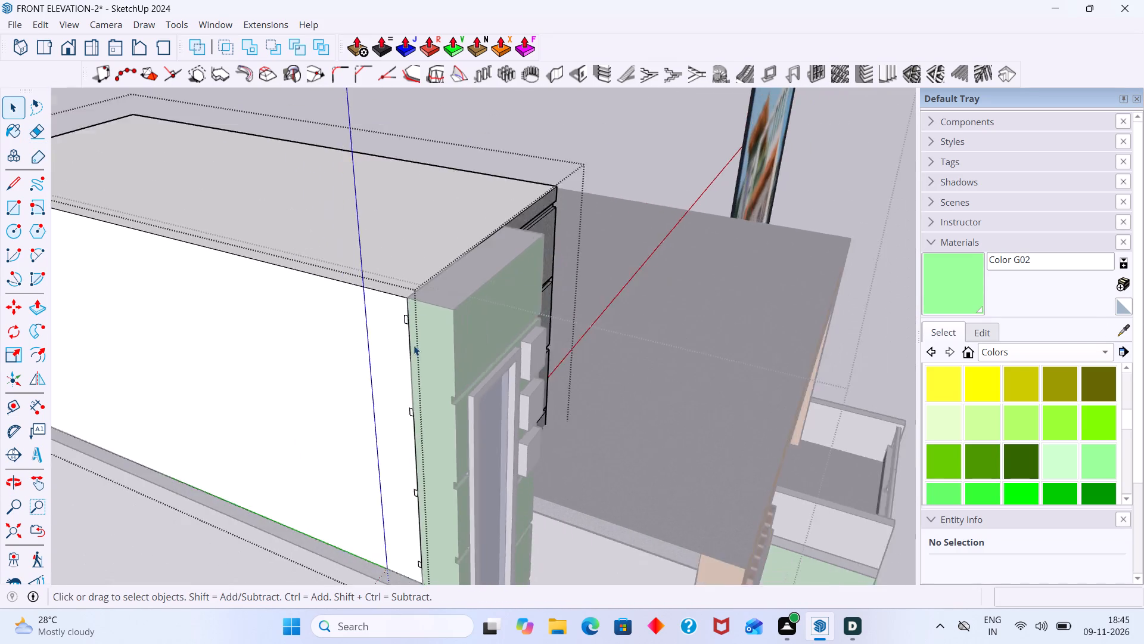
{"action": "scroll", "coordinate": [414, 345], "scroll_direction": "down", "scroll_amount": 16}
{"action": "left_click", "coordinate": [531, 227]}
{"action": "scroll", "coordinate": [526, 234], "scroll_direction": "down", "scroll_amount": 4}
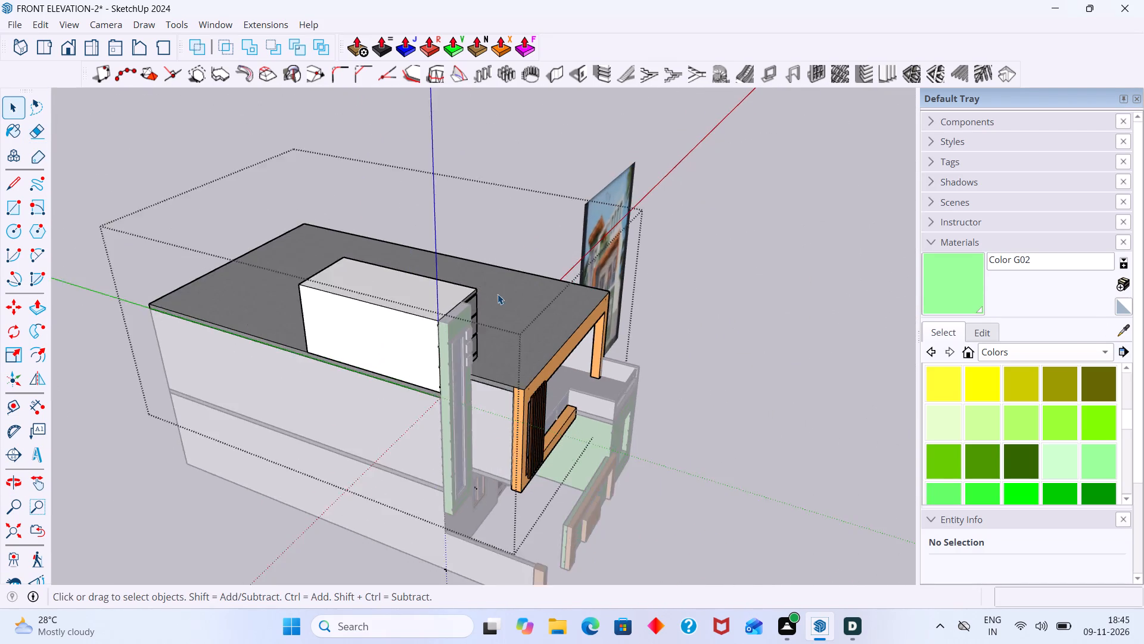
{"action": "scroll", "coordinate": [498, 294], "scroll_direction": "down", "scroll_amount": 1}
{"action": "middle_click_drag", "start_coordinate": [476, 332], "coordinate": [340, 317]}
{"action": "scroll", "coordinate": [710, 268], "scroll_direction": "up", "scroll_amount": 13}
{"action": "middle_click_drag", "start_coordinate": [607, 329], "coordinate": [557, 340]}
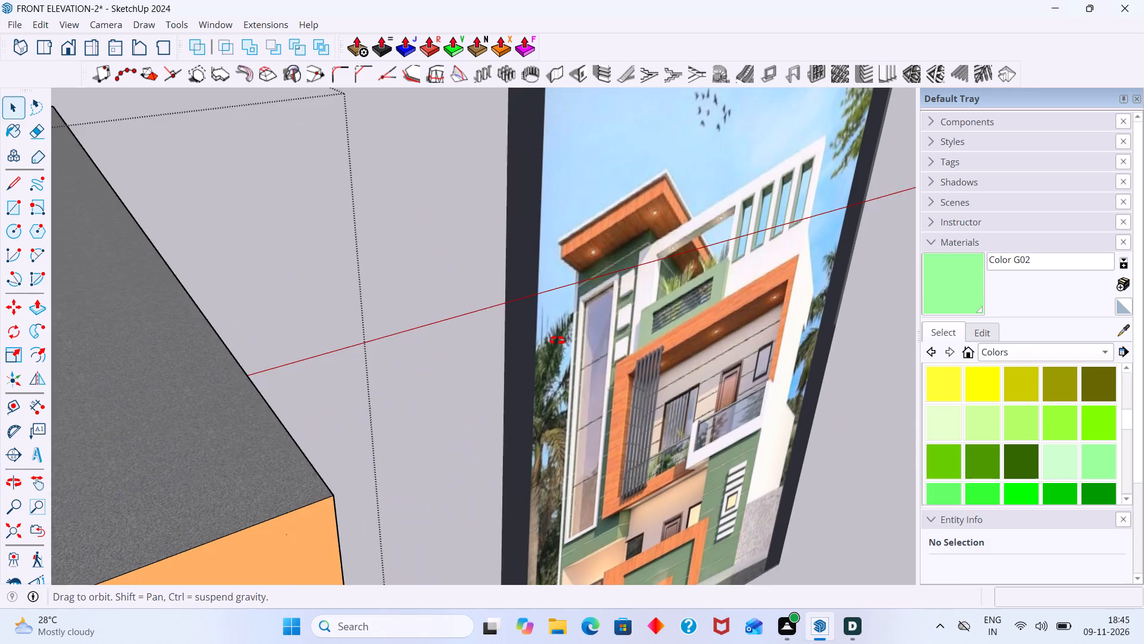
{"action": "middle_click_drag", "start_coordinate": [557, 340], "coordinate": [557, 340]}
{"action": "scroll", "coordinate": [554, 338], "scroll_direction": "down", "scroll_amount": 14}
{"action": "middle_click_drag", "start_coordinate": [391, 363], "coordinate": [666, 341], "text": "shift"}
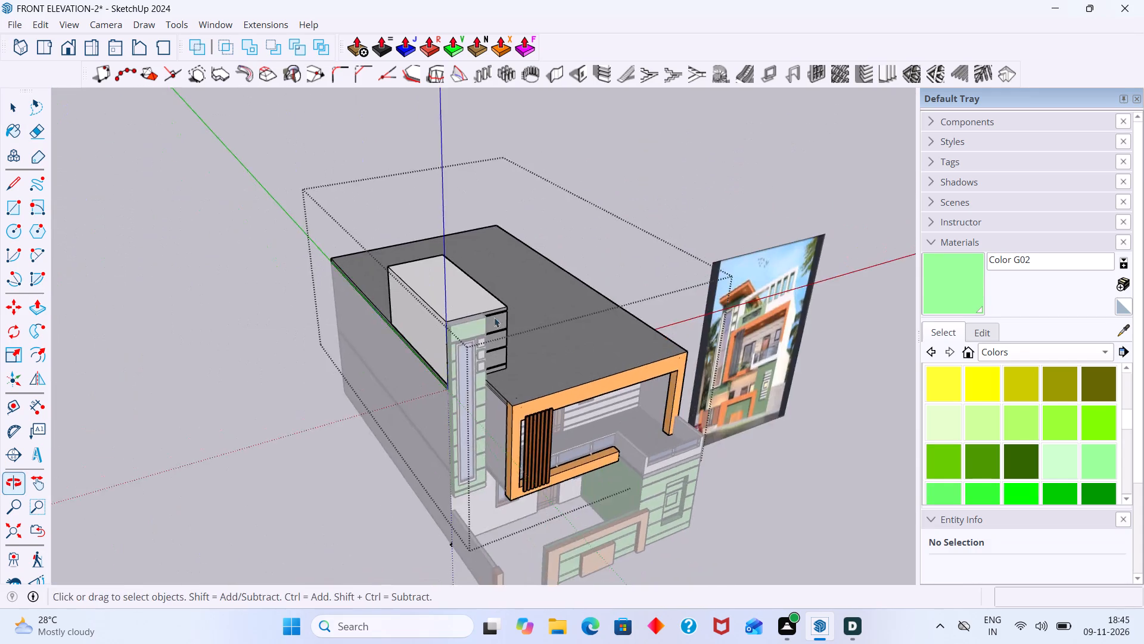
Paint the back face of the top groove on the block's granite front white with Color M00.
{"action": "scroll", "coordinate": [461, 299], "scroll_direction": "up", "scroll_amount": 10}
{"action": "middle_click_drag", "start_coordinate": [568, 334], "coordinate": [456, 294]}
{"action": "scroll", "coordinate": [463, 285], "scroll_direction": "up", "scroll_amount": 18}
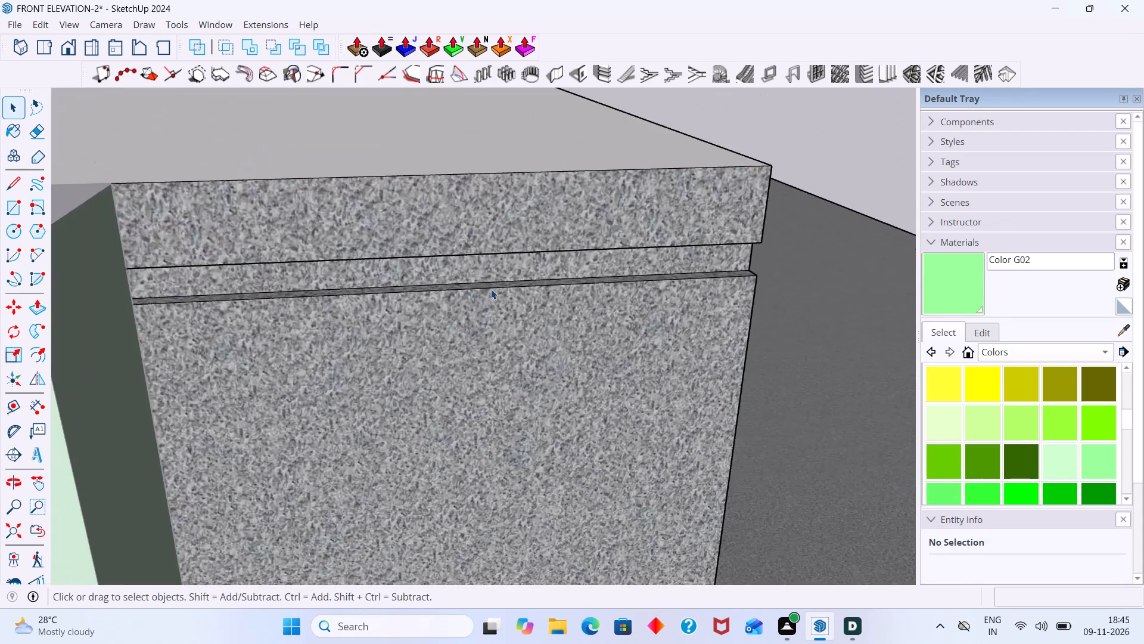
{"action": "middle_click_drag", "start_coordinate": [492, 289], "coordinate": [488, 221]}
{"action": "scroll", "coordinate": [492, 277], "scroll_direction": "up", "scroll_amount": 5}
{"action": "middle_click", "coordinate": [492, 277]}
{"action": "left_click", "coordinate": [515, 305]}
{"action": "double_click", "coordinate": [516, 305]}
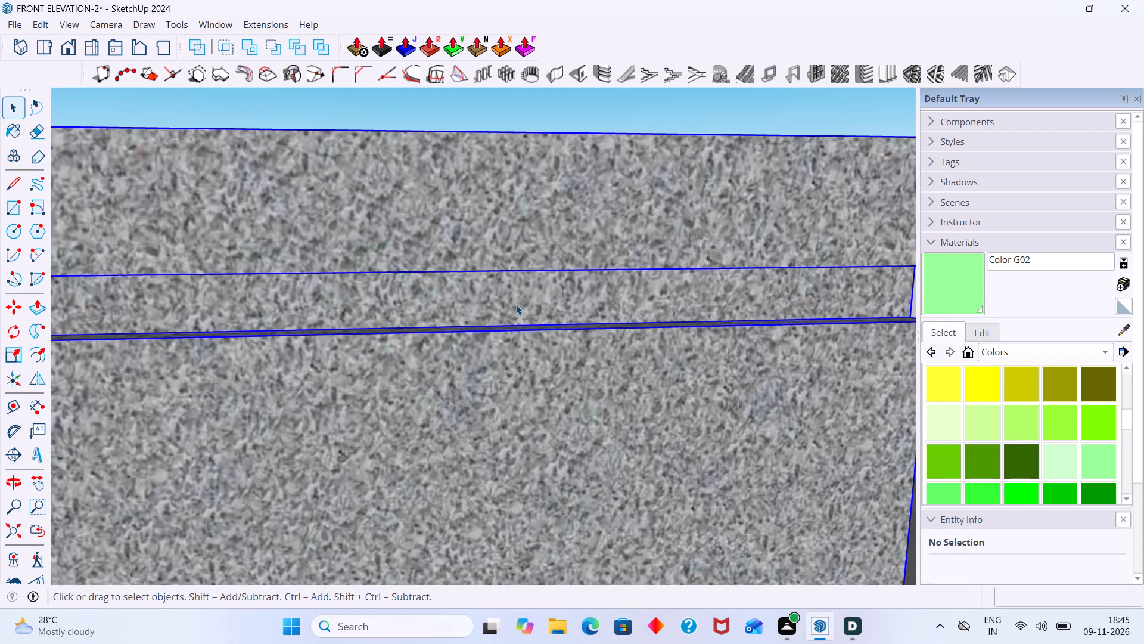
{"action": "left_click", "coordinate": [524, 301]}
{"action": "scroll", "coordinate": [1046, 389], "scroll_direction": "up", "scroll_amount": 1}
{"action": "scroll", "coordinate": [1045, 391], "scroll_direction": "down", "scroll_amount": 3}
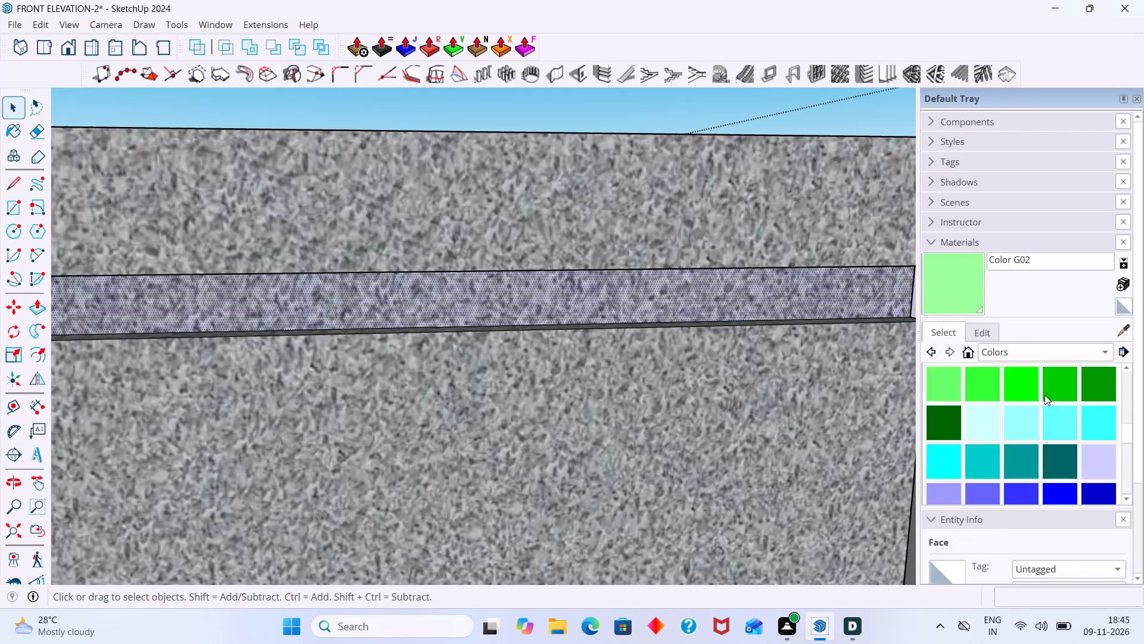
{"action": "scroll", "coordinate": [1044, 395], "scroll_direction": "down", "scroll_amount": 12}
{"action": "scroll", "coordinate": [1016, 432], "scroll_direction": "up", "scroll_amount": 3}
{"action": "left_click", "coordinate": [980, 420]}
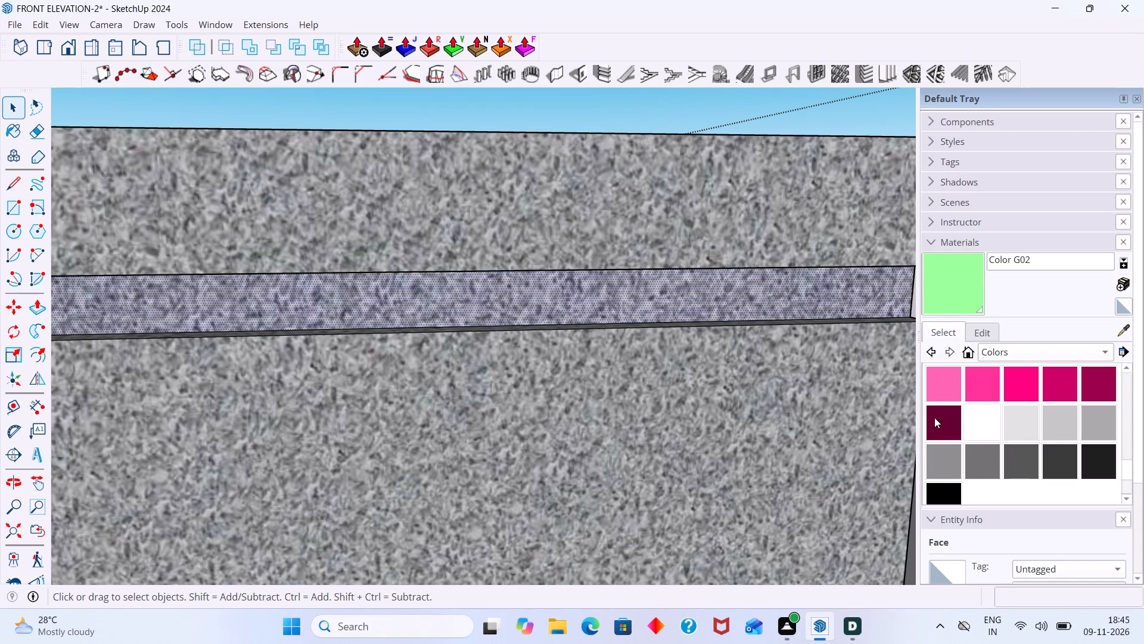
{"action": "left_click", "coordinate": [760, 294]}
Paint the back faces of the second and third grooves from the top with white Color M00.
{"action": "scroll", "coordinate": [758, 294], "scroll_direction": "down", "scroll_amount": 6}
{"action": "middle_click_drag", "start_coordinate": [814, 301], "coordinate": [639, 280]}
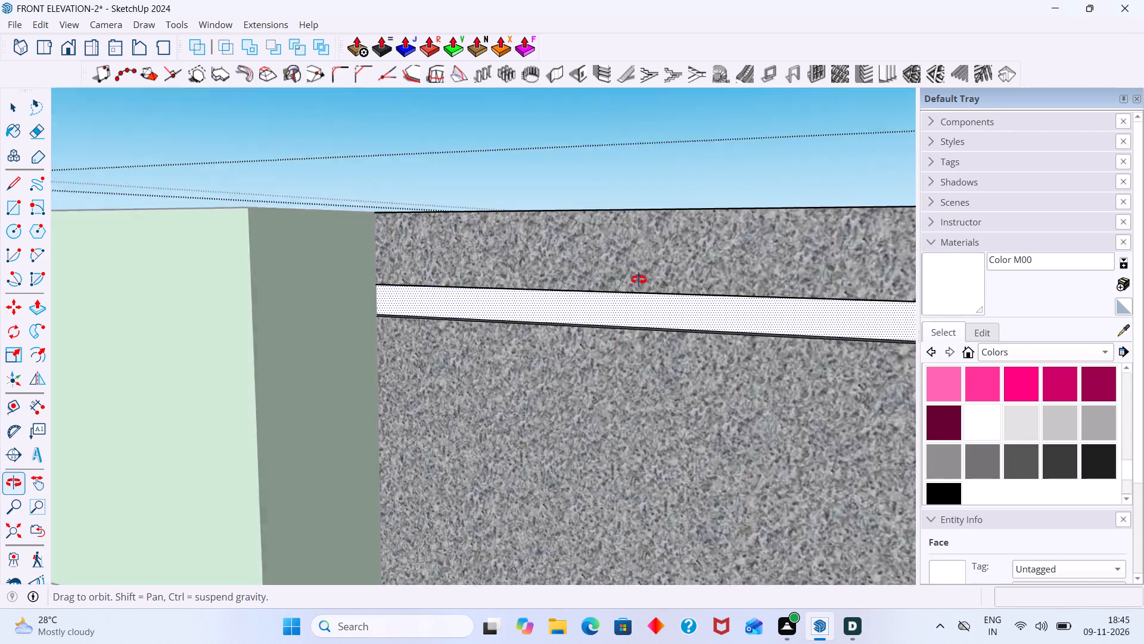
{"action": "middle_click_drag", "start_coordinate": [639, 280], "coordinate": [769, 235]}
{"action": "scroll", "coordinate": [731, 331], "scroll_direction": "down", "scroll_amount": 11}
{"action": "scroll", "coordinate": [694, 515], "scroll_direction": "up", "scroll_amount": 6}
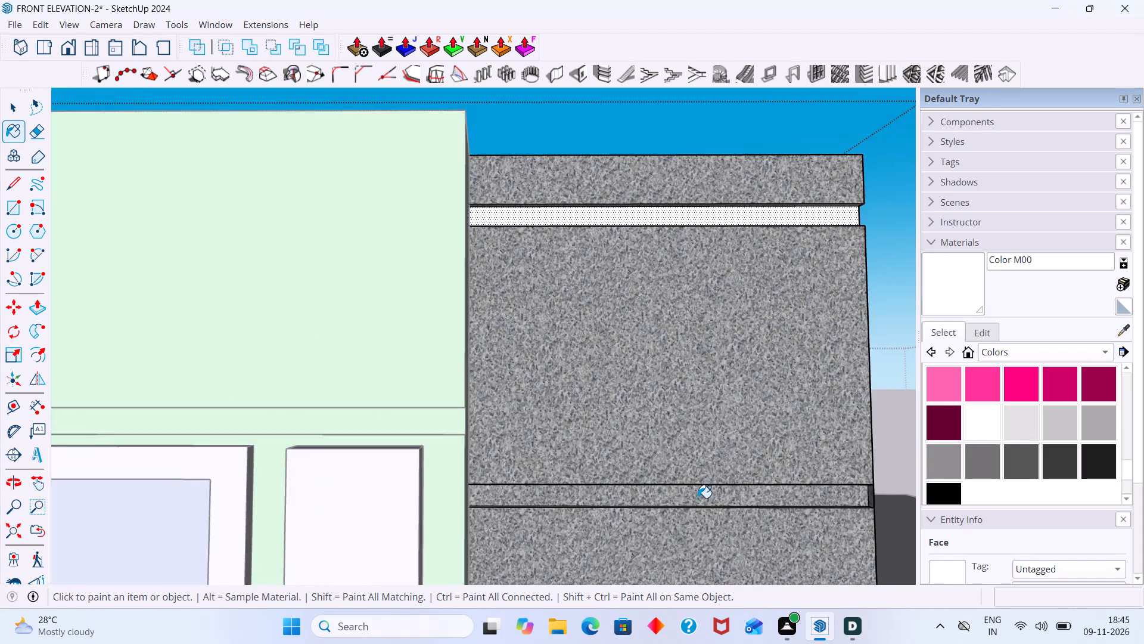
{"action": "left_click", "coordinate": [698, 498]}
{"action": "scroll", "coordinate": [698, 499], "scroll_direction": "down", "scroll_amount": 4}
{"action": "middle_click_drag", "start_coordinate": [704, 506], "coordinate": [702, 236]}
{"action": "scroll", "coordinate": [704, 286], "scroll_direction": "down", "scroll_amount": 2}
{"action": "scroll", "coordinate": [705, 385], "scroll_direction": "up", "scroll_amount": 5}
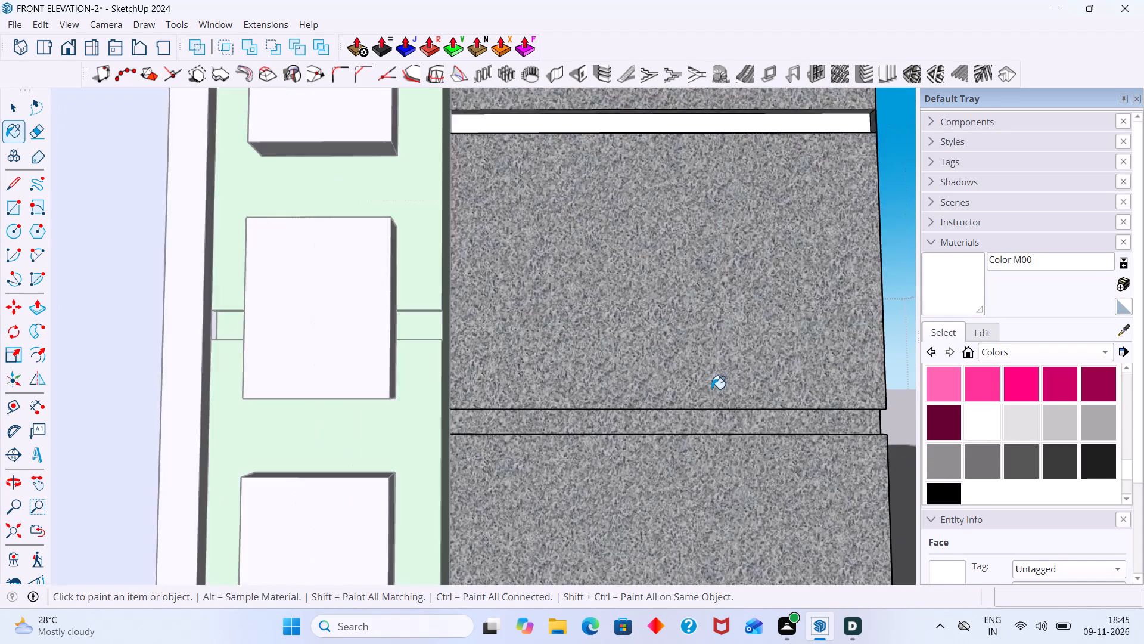
{"action": "scroll", "coordinate": [711, 389], "scroll_direction": "up", "scroll_amount": 3}
{"action": "left_click", "coordinate": [722, 442]}
Paint the back face of the lowest groove on the granite front with white Color M00.
{"action": "scroll", "coordinate": [716, 433], "scroll_direction": "down", "scroll_amount": 9}
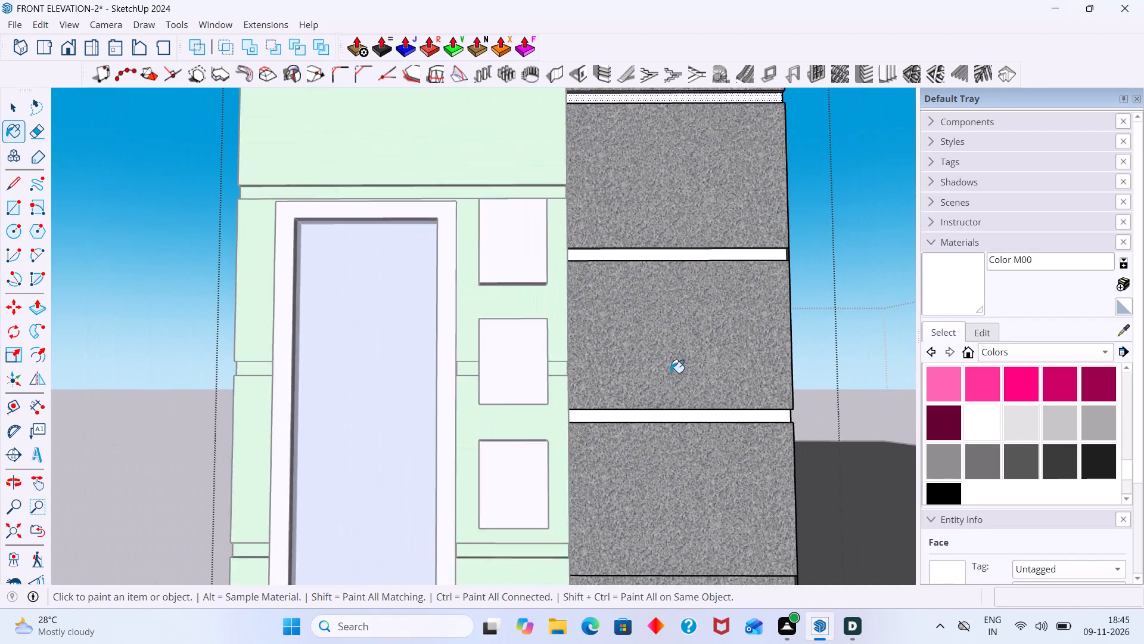
{"action": "scroll", "coordinate": [670, 373], "scroll_direction": "down", "scroll_amount": 8}
{"action": "middle_click_drag", "start_coordinate": [692, 393], "coordinate": [717, 182]}
{"action": "scroll", "coordinate": [709, 257], "scroll_direction": "up", "scroll_amount": 3}
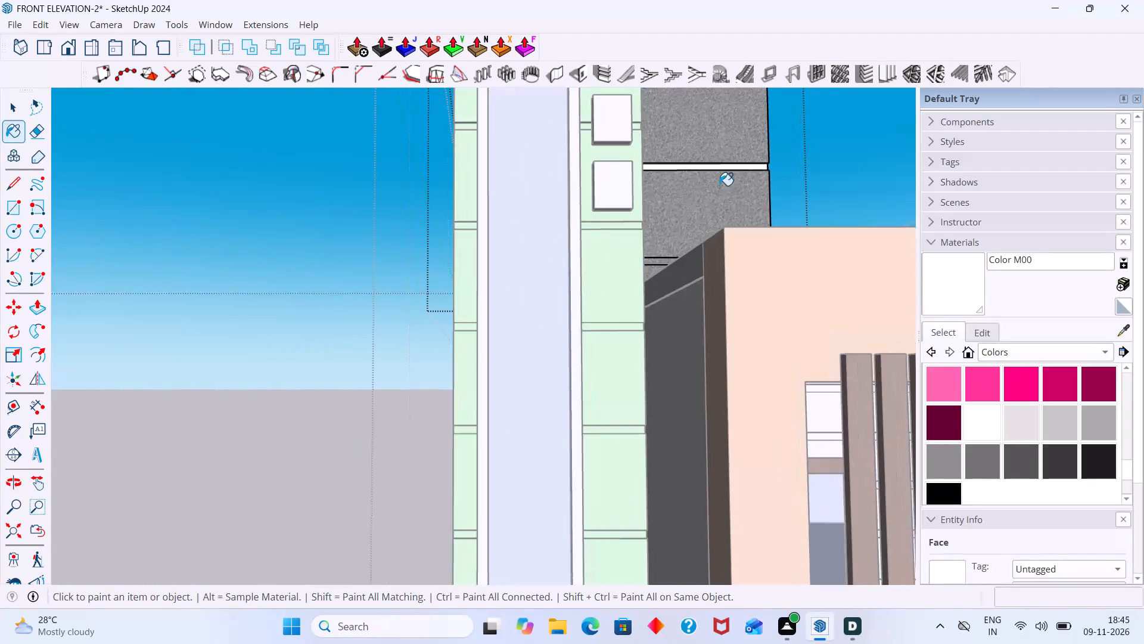
{"action": "scroll", "coordinate": [719, 185], "scroll_direction": "up", "scroll_amount": 11}
{"action": "scroll", "coordinate": [712, 328], "scroll_direction": "down", "scroll_amount": 2}
{"action": "scroll", "coordinate": [691, 398], "scroll_direction": "up", "scroll_amount": 6}
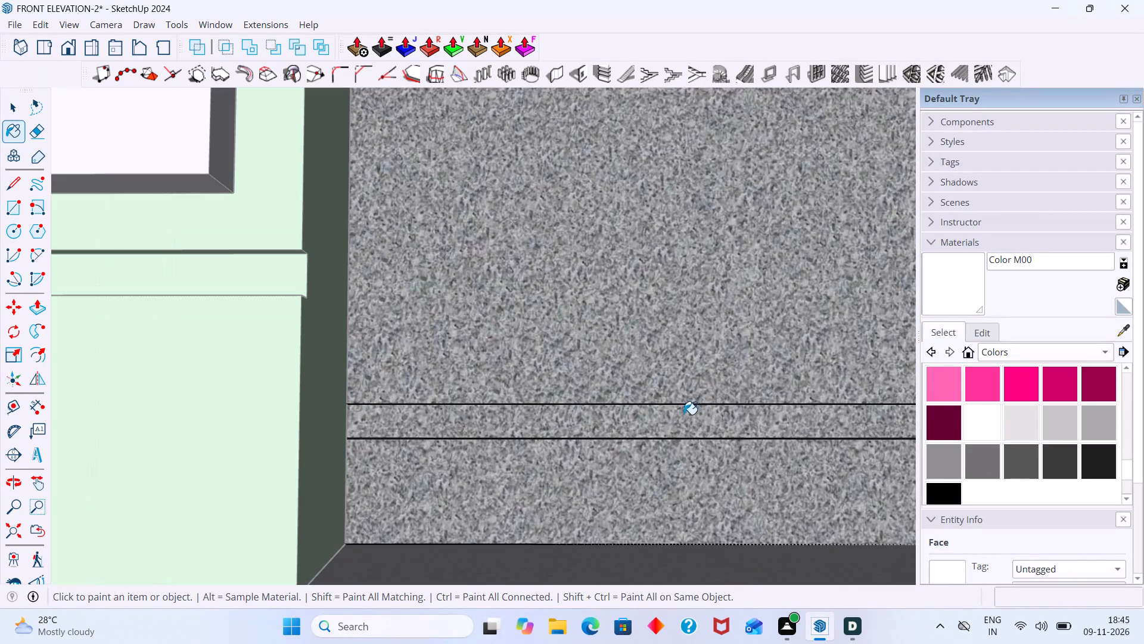
{"action": "left_click", "coordinate": [683, 414]}
Paint the upper inner face of the top groove with white Color M00.
{"action": "scroll", "coordinate": [679, 404], "scroll_direction": "down", "scroll_amount": 20}
{"action": "scroll", "coordinate": [679, 404], "scroll_direction": "down", "scroll_amount": 3}
{"action": "scroll", "coordinate": [722, 209], "scroll_direction": "down", "scroll_amount": 1}
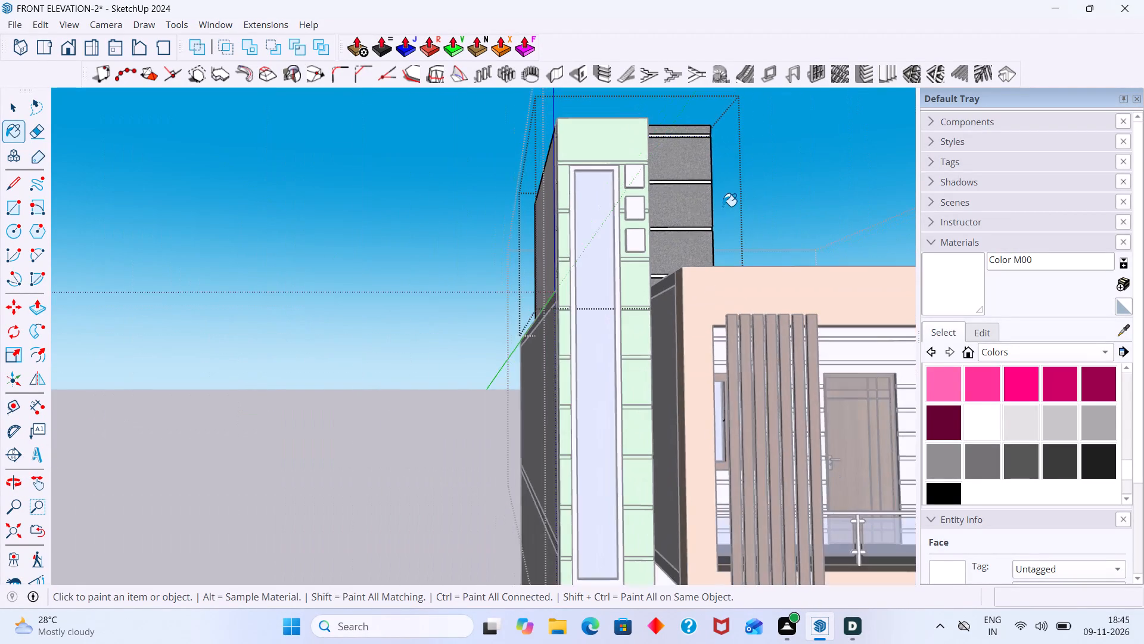
{"action": "middle_click_drag", "start_coordinate": [720, 206], "coordinate": [663, 355]}
{"action": "middle_click_drag", "start_coordinate": [667, 254], "coordinate": [640, 388], "text": "shift"}
{"action": "middle_click_drag", "start_coordinate": [660, 318], "coordinate": [651, 296]}
{"action": "scroll", "coordinate": [660, 318], "scroll_direction": "up", "scroll_amount": 10}
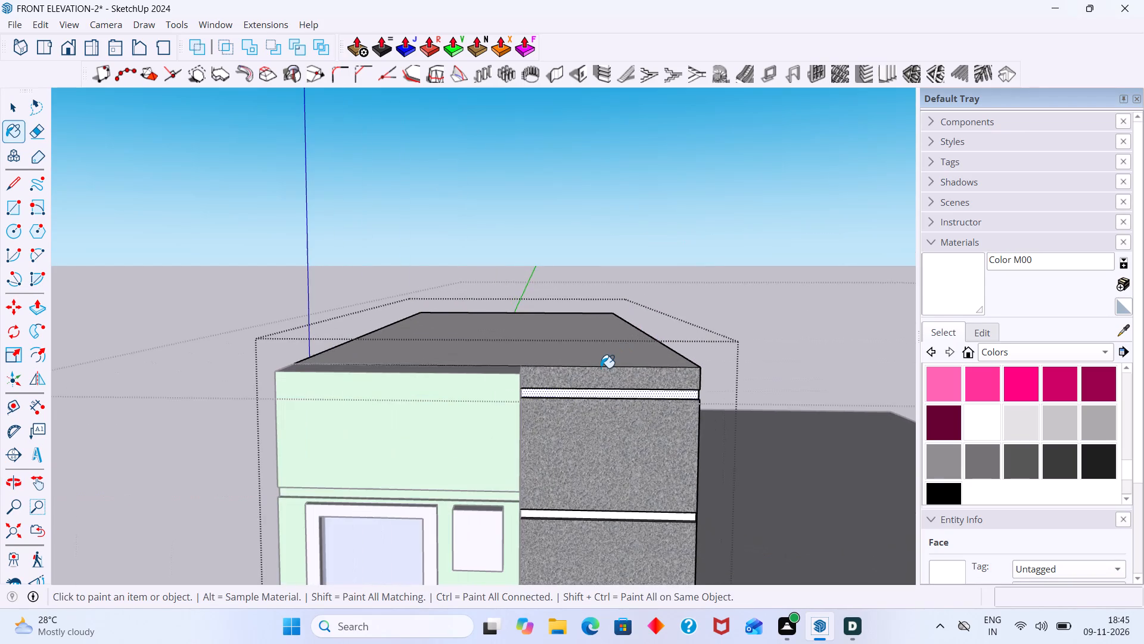
{"action": "scroll", "coordinate": [601, 368], "scroll_direction": "up", "scroll_amount": 5}
{"action": "middle_click_drag", "start_coordinate": [623, 385], "coordinate": [644, 241]}
{"action": "middle_click_drag", "start_coordinate": [633, 435], "coordinate": [663, 295]}
{"action": "middle_click_drag", "start_coordinate": [642, 454], "coordinate": [664, 386]}
{"action": "scroll", "coordinate": [589, 480], "scroll_direction": "up", "scroll_amount": 3}
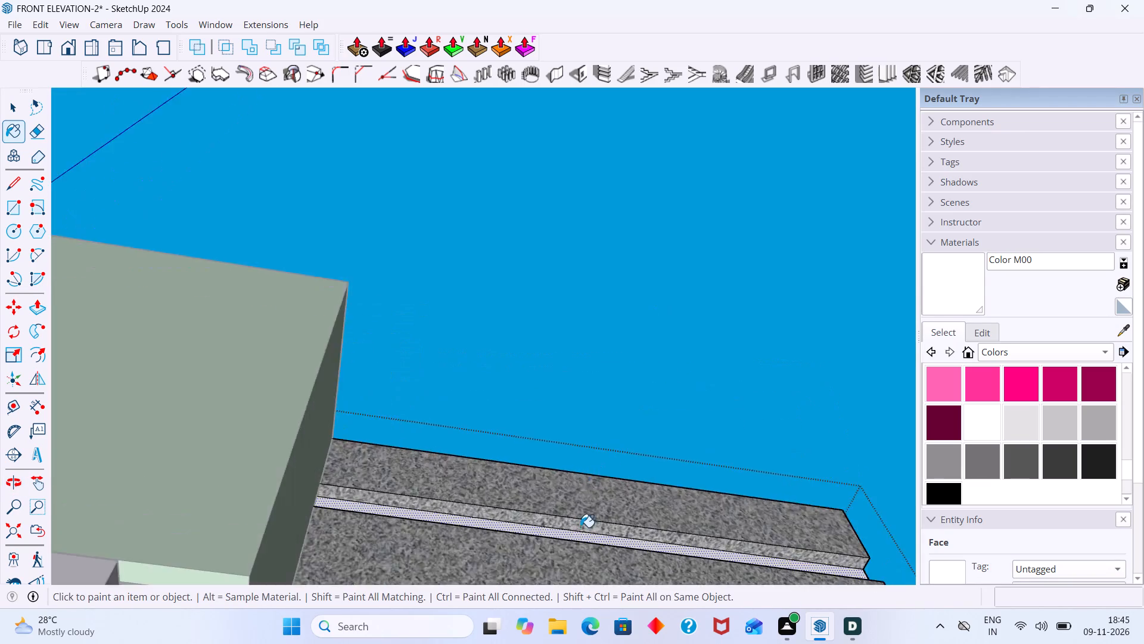
{"action": "scroll", "coordinate": [580, 527], "scroll_direction": "up", "scroll_amount": 7}
{"action": "left_click", "coordinate": [585, 525]}
Paint the lower inner face of the top groove with white Color M00.
{"action": "scroll", "coordinate": [585, 529], "scroll_direction": "down", "scroll_amount": 6}
{"action": "middle_click_drag", "start_coordinate": [614, 537], "coordinate": [637, 637]}
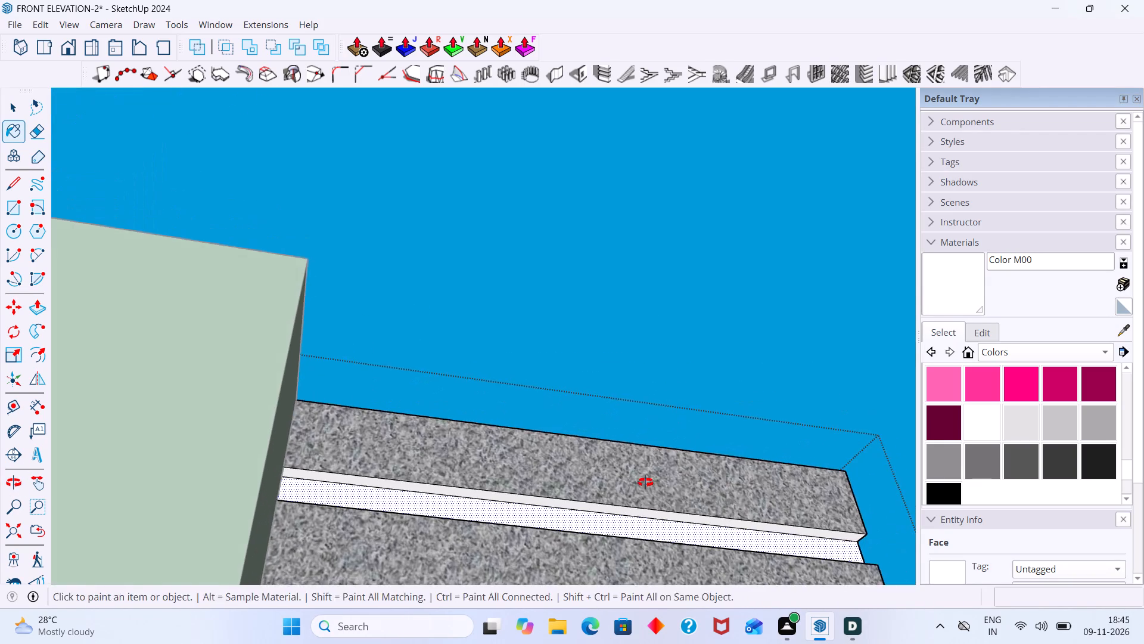
{"action": "middle_click_drag", "start_coordinate": [646, 409], "coordinate": [648, 561]}
{"action": "middle_click_drag", "start_coordinate": [647, 438], "coordinate": [679, 605]}
{"action": "middle_click_drag", "start_coordinate": [623, 375], "coordinate": [649, 484]}
{"action": "scroll", "coordinate": [570, 346], "scroll_direction": "up", "scroll_amount": 7}
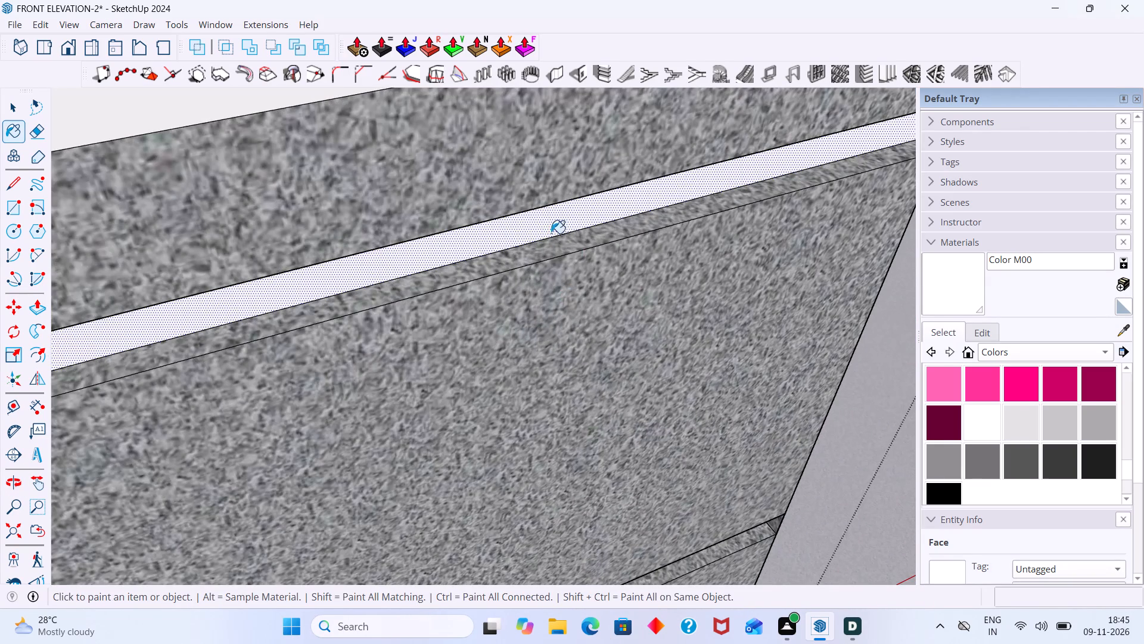
{"action": "left_click", "coordinate": [554, 244]}
Paint the lower inner face of the second groove from the top with white Color M00.
{"action": "scroll", "coordinate": [561, 261], "scroll_direction": "down", "scroll_amount": 15}
{"action": "middle_click_drag", "start_coordinate": [637, 413], "coordinate": [605, 367]}
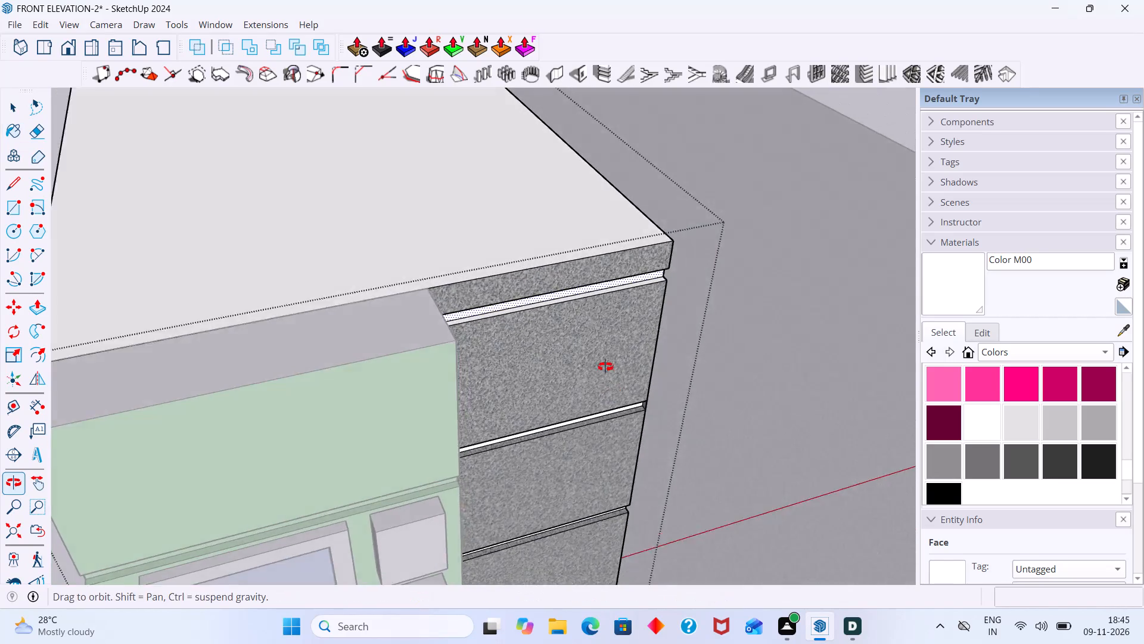
{"action": "middle_click_drag", "start_coordinate": [605, 367], "coordinate": [604, 361]}
{"action": "scroll", "coordinate": [590, 425], "scroll_direction": "up", "scroll_amount": 14}
{"action": "middle_click", "coordinate": [586, 428]}
{"action": "middle_click", "coordinate": [583, 424]}
{"action": "left_click", "coordinate": [605, 442]}
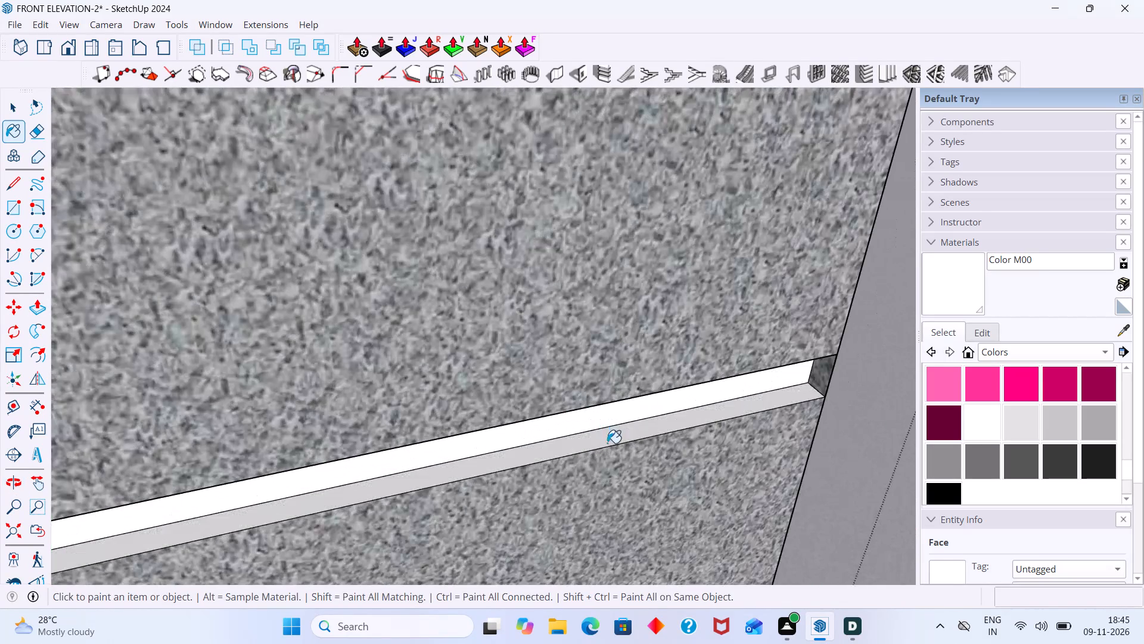
Paint the upper inner face of the second groove from the top with white Color M00.
{"action": "middle_click_drag", "start_coordinate": [608, 436], "coordinate": [610, 210]}
{"action": "scroll", "coordinate": [560, 425], "scroll_direction": "down", "scroll_amount": 1}
{"action": "middle_click_drag", "start_coordinate": [560, 425], "coordinate": [636, 281]}
{"action": "scroll", "coordinate": [604, 372], "scroll_direction": "up", "scroll_amount": 6}
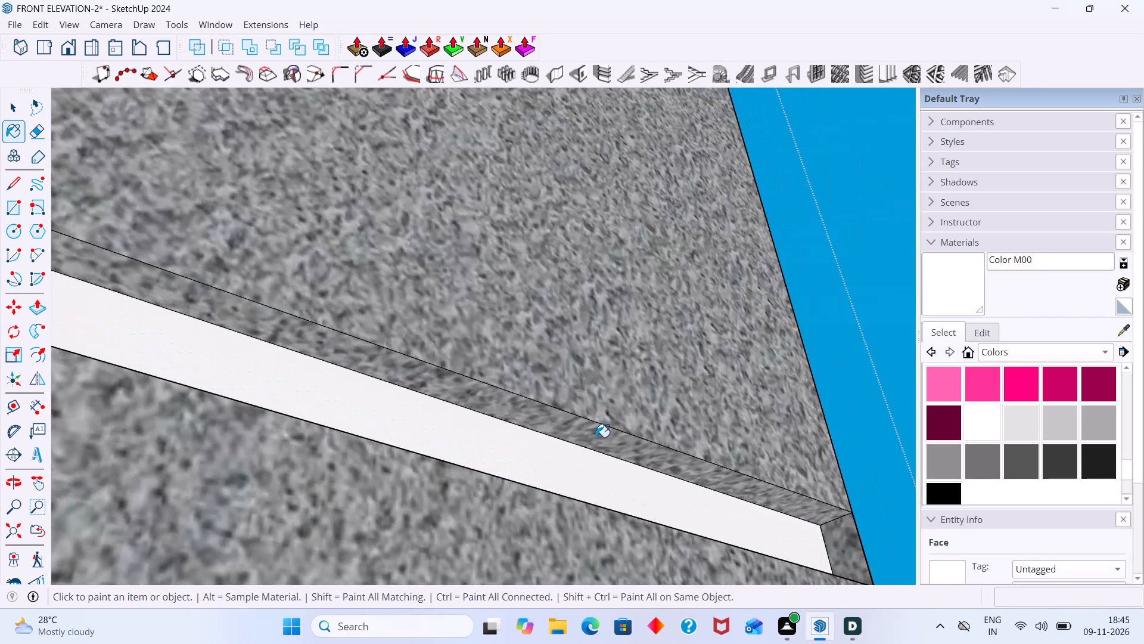
{"action": "left_click", "coordinate": [596, 437]}
Erase the outer vertical edge closing the end of the second groove from the top on the granite front.
{"action": "scroll", "coordinate": [739, 462], "scroll_direction": "down", "scroll_amount": 3}
{"action": "scroll", "coordinate": [822, 527], "scroll_direction": "down", "scroll_amount": 8}
{"action": "middle_click_drag", "start_coordinate": [723, 271], "coordinate": [660, 370]}
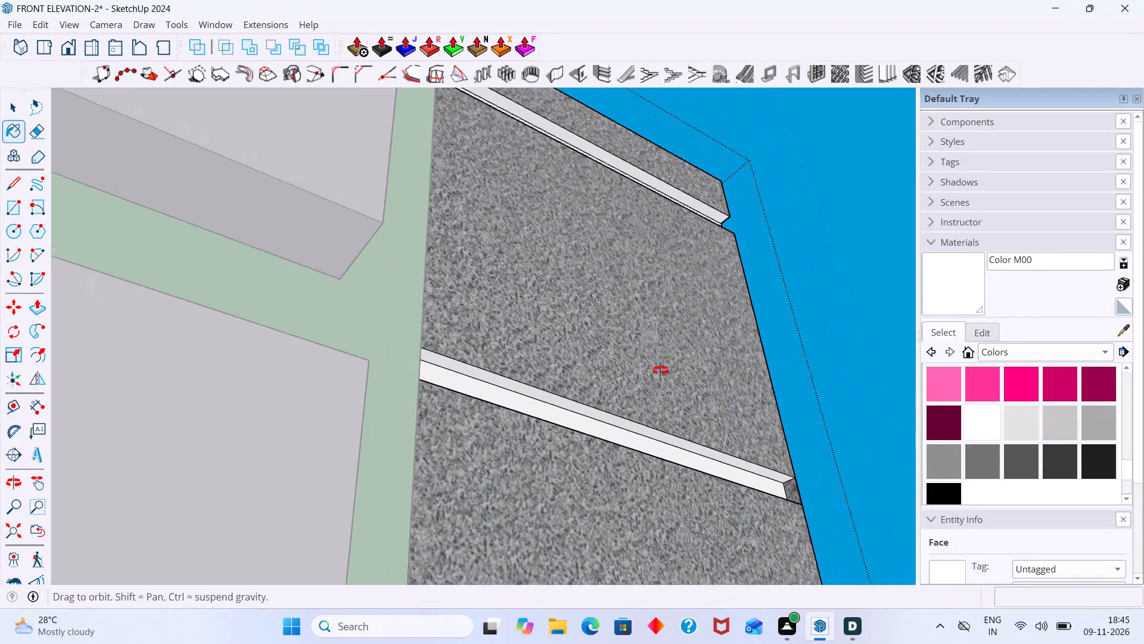
{"action": "middle_click_drag", "start_coordinate": [660, 370], "coordinate": [639, 400]}
{"action": "scroll", "coordinate": [618, 388], "scroll_direction": "down", "scroll_amount": 11}
{"action": "key", "text": "space"}
{"action": "scroll", "coordinate": [730, 363], "scroll_direction": "up", "scroll_amount": 3}
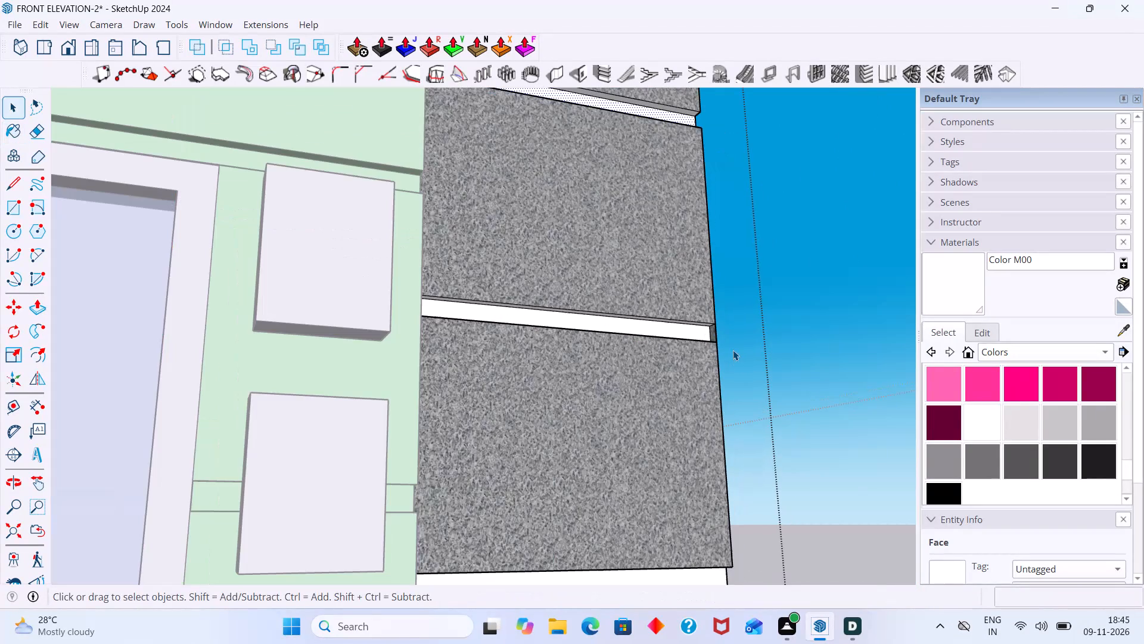
{"action": "key", "text": "e"}
{"action": "scroll", "coordinate": [729, 346], "scroll_direction": "up", "scroll_amount": 8}
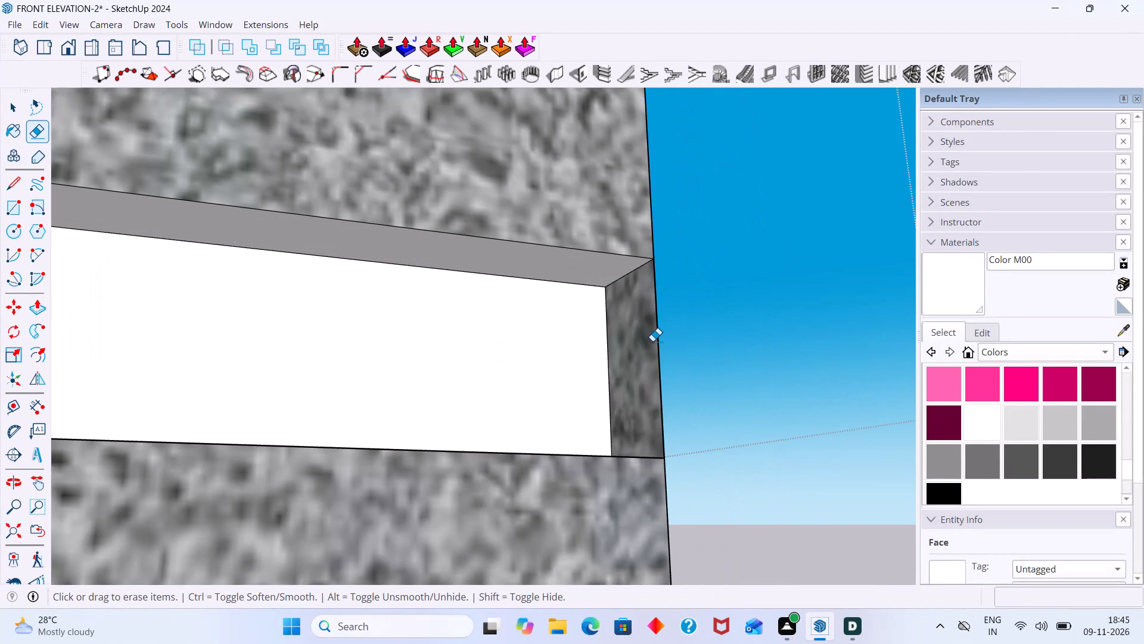
{"action": "left_click", "coordinate": [658, 340]}
Erase the outer vertical edge closing the end of the lowest groove on the granite front.
{"action": "scroll", "coordinate": [658, 340], "scroll_direction": "down", "scroll_amount": 17}
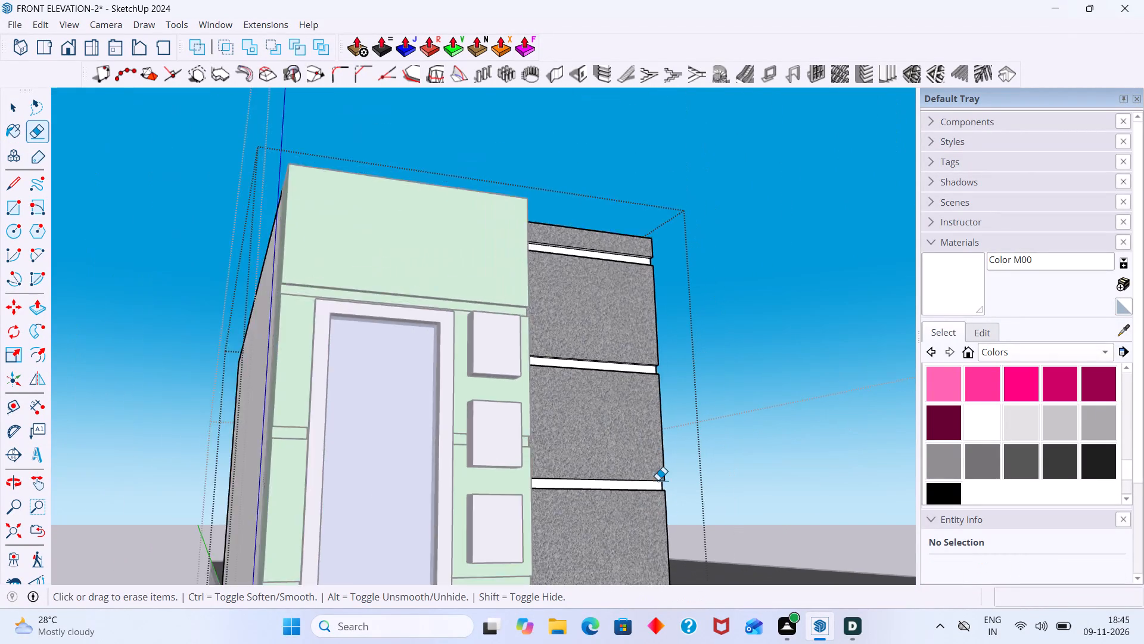
{"action": "scroll", "coordinate": [666, 511], "scroll_direction": "up", "scroll_amount": 3}
{"action": "middle_click_drag", "start_coordinate": [674, 504], "coordinate": [669, 249]}
{"action": "scroll", "coordinate": [654, 311], "scroll_direction": "up", "scroll_amount": 1}
{"action": "middle_click_drag", "start_coordinate": [654, 321], "coordinate": [645, 429]}
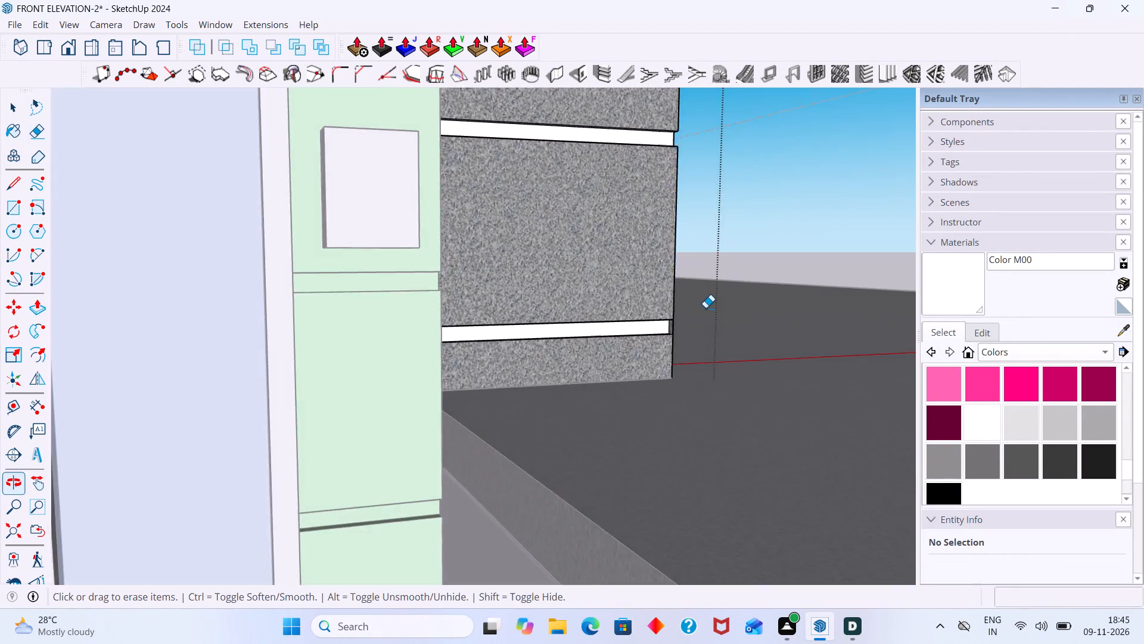
{"action": "scroll", "coordinate": [707, 295], "scroll_direction": "up", "scroll_amount": 5}
{"action": "scroll", "coordinate": [576, 405], "scroll_direction": "up", "scroll_amount": 1}
{"action": "scroll", "coordinate": [576, 404], "scroll_direction": "down", "scroll_amount": 8}
{"action": "middle_click_drag", "start_coordinate": [511, 457], "coordinate": [652, 343]}
{"action": "scroll", "coordinate": [766, 318], "scroll_direction": "up", "scroll_amount": 2}
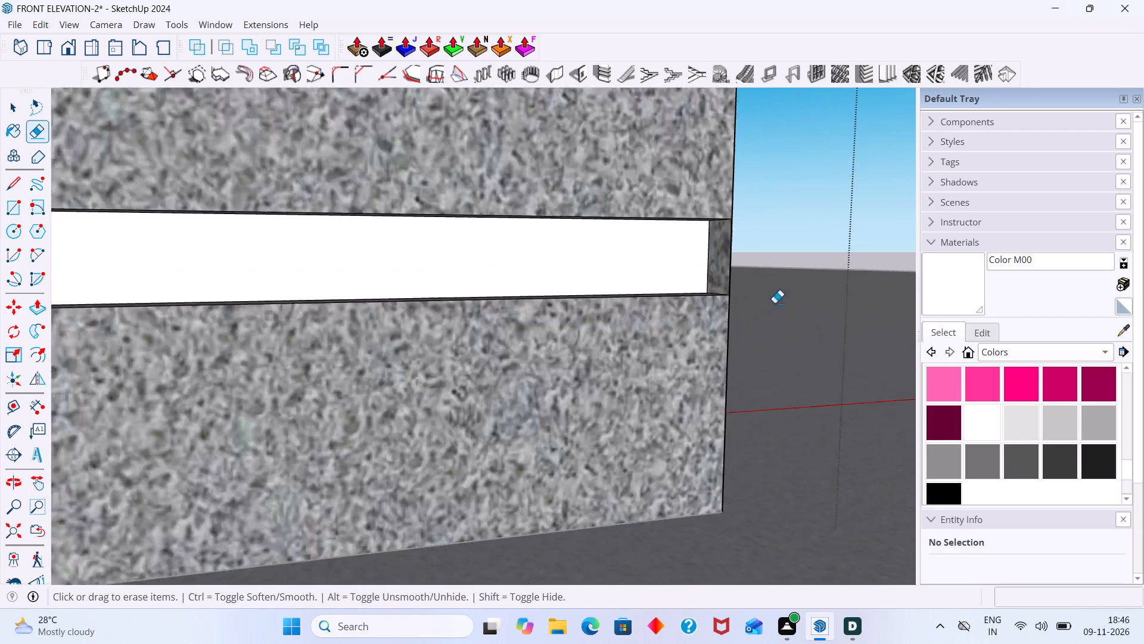
{"action": "scroll", "coordinate": [775, 303], "scroll_direction": "up", "scroll_amount": 4}
{"action": "scroll", "coordinate": [698, 264], "scroll_direction": "down", "scroll_amount": 4}
{"action": "scroll", "coordinate": [682, 269], "scroll_direction": "up", "scroll_amount": 3}
{"action": "scroll", "coordinate": [611, 259], "scroll_direction": "down", "scroll_amount": 3}
{"action": "scroll", "coordinate": [608, 264], "scroll_direction": "up", "scroll_amount": 3}
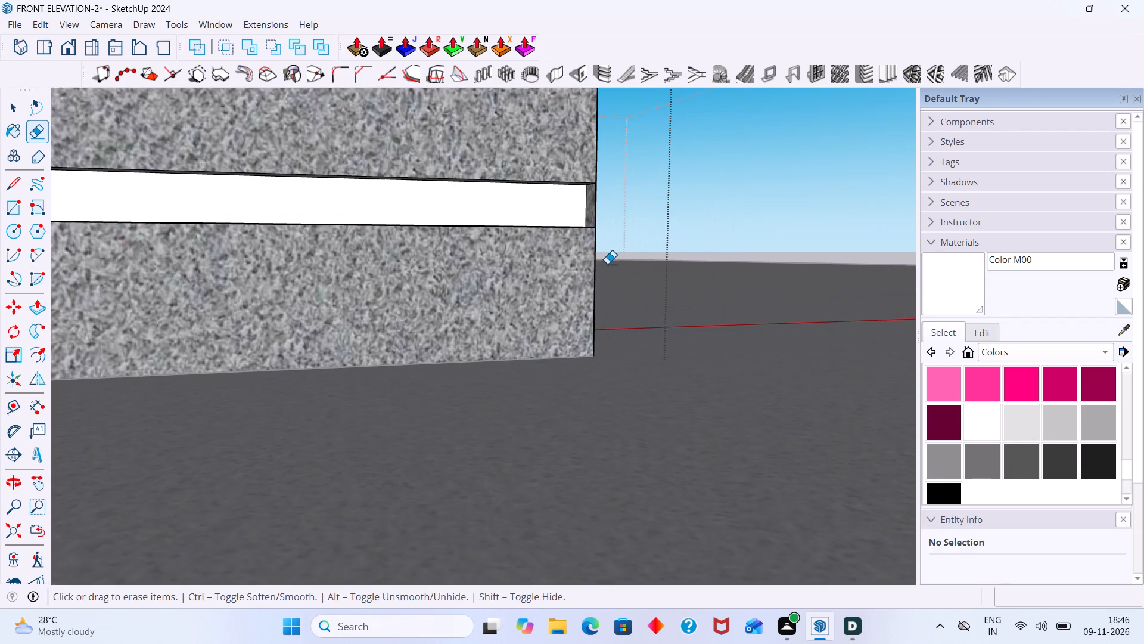
{"action": "scroll", "coordinate": [592, 225], "scroll_direction": "up", "scroll_amount": 1}
{"action": "left_click", "coordinate": [598, 207]}
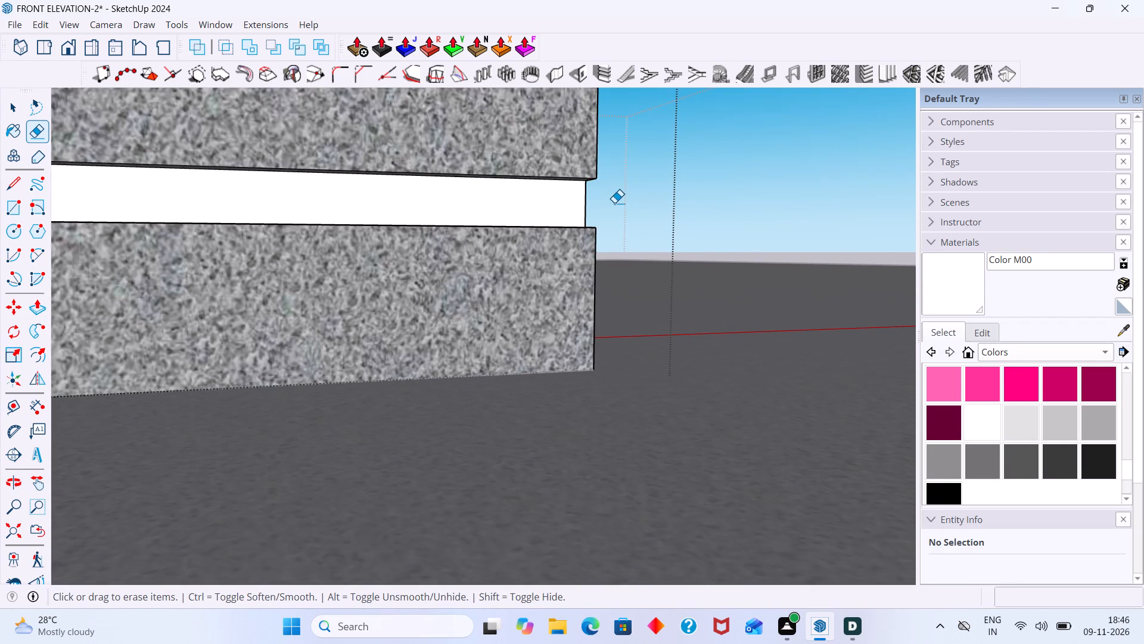
Sample white Color M00 from the lowest groove's back face and paint that groove's lower inner face with it.
{"action": "scroll", "coordinate": [616, 202], "scroll_direction": "down", "scroll_amount": 7}
{"action": "key", "text": "space"}
{"action": "scroll", "coordinate": [617, 210], "scroll_direction": "down", "scroll_amount": 5}
{"action": "middle_click_drag", "start_coordinate": [623, 219], "coordinate": [576, 315]}
{"action": "scroll", "coordinate": [604, 241], "scroll_direction": "down", "scroll_amount": 3}
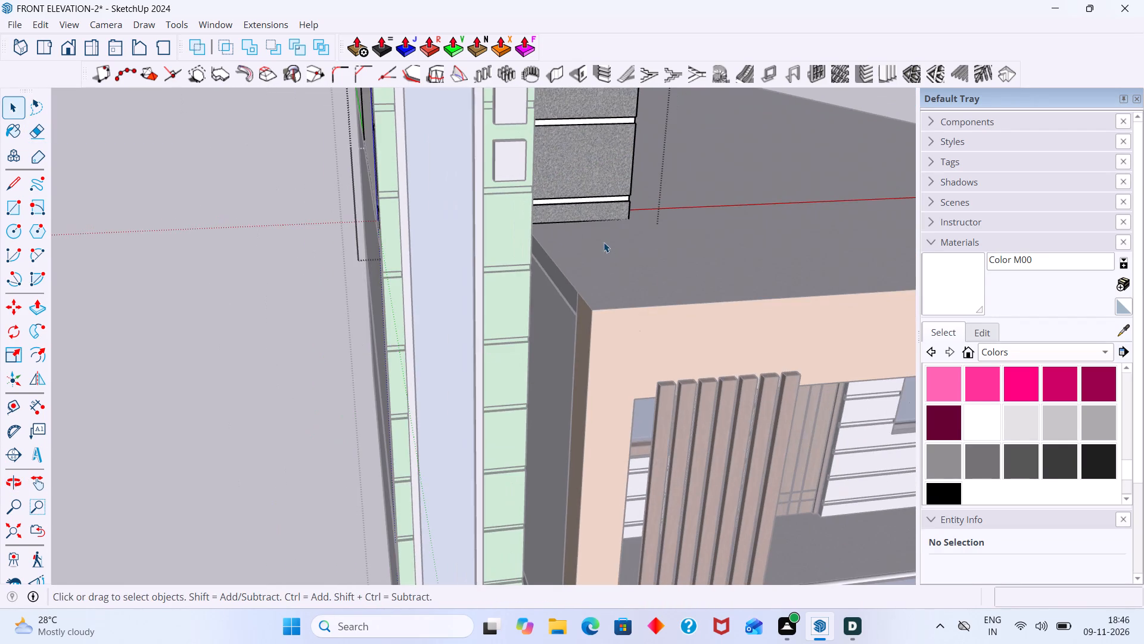
{"action": "middle_click_drag", "start_coordinate": [589, 260], "coordinate": [570, 319], "text": "shift"}
{"action": "scroll", "coordinate": [577, 260], "scroll_direction": "up", "scroll_amount": 19}
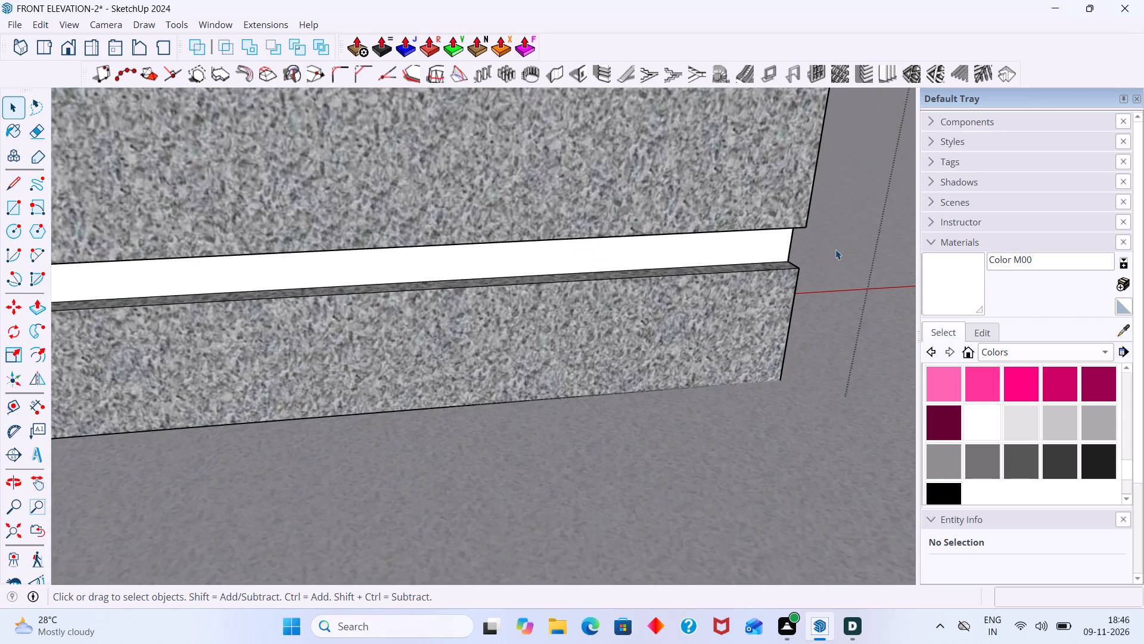
{"action": "left_click", "coordinate": [1120, 332]}
{"action": "scroll", "coordinate": [686, 275], "scroll_direction": "up", "scroll_amount": 3}
{"action": "left_click", "coordinate": [685, 253]}
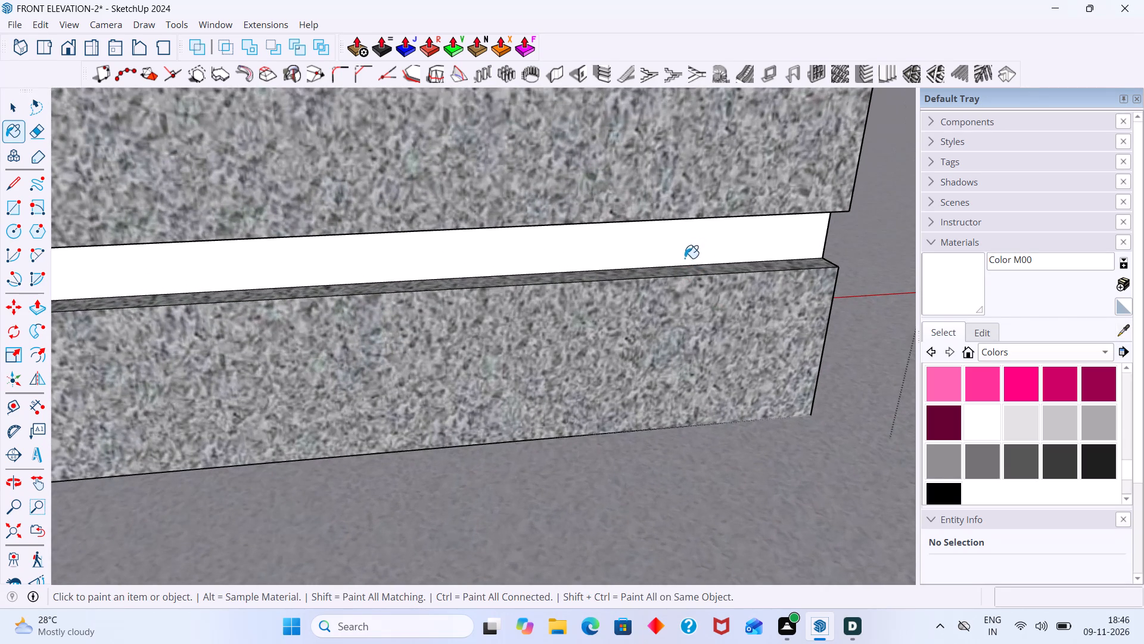
{"action": "left_click", "coordinate": [683, 268]}
Paint the upper inner face of the lowest groove on the granite front with white Color M00.
{"action": "scroll", "coordinate": [683, 268], "scroll_direction": "down", "scroll_amount": 3}
{"action": "middle_click_drag", "start_coordinate": [669, 273], "coordinate": [743, 106]}
{"action": "middle_click_drag", "start_coordinate": [666, 235], "coordinate": [694, 198]}
{"action": "scroll", "coordinate": [667, 226], "scroll_direction": "down", "scroll_amount": 3}
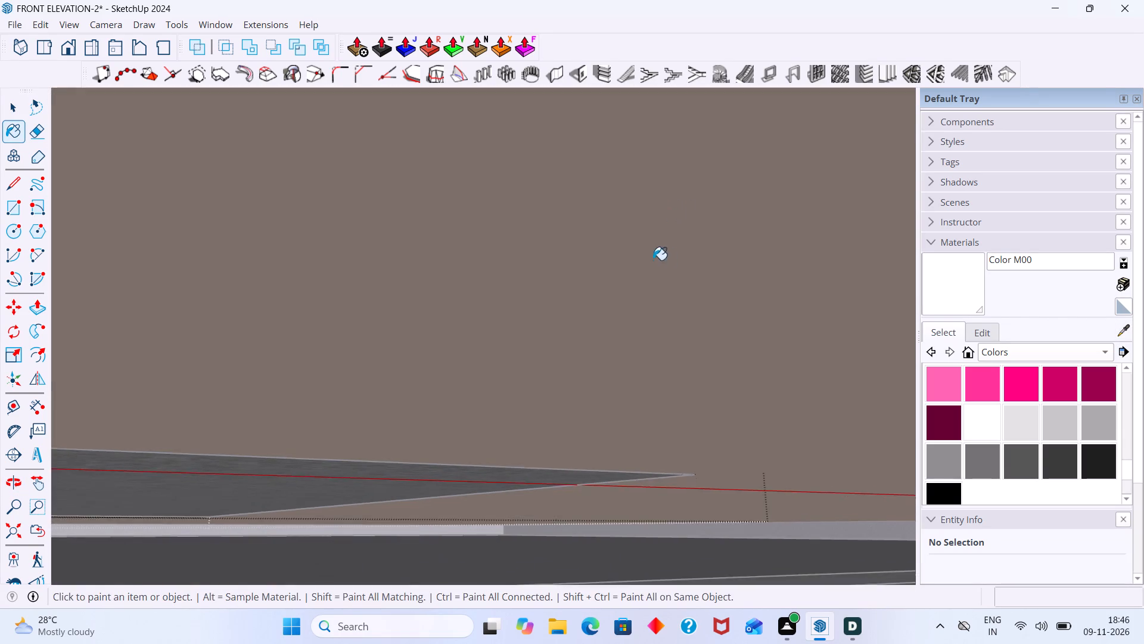
{"action": "scroll", "coordinate": [653, 260], "scroll_direction": "down", "scroll_amount": 9}
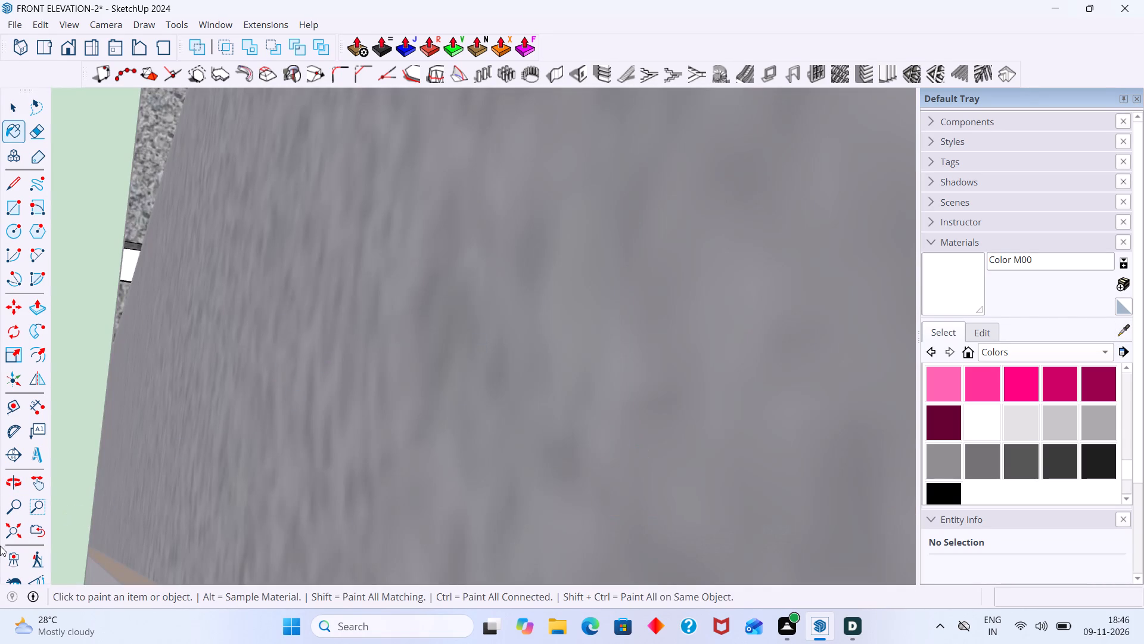
{"action": "left_click", "coordinate": [9, 535]}
{"action": "scroll", "coordinate": [568, 334], "scroll_direction": "up", "scroll_amount": 8}
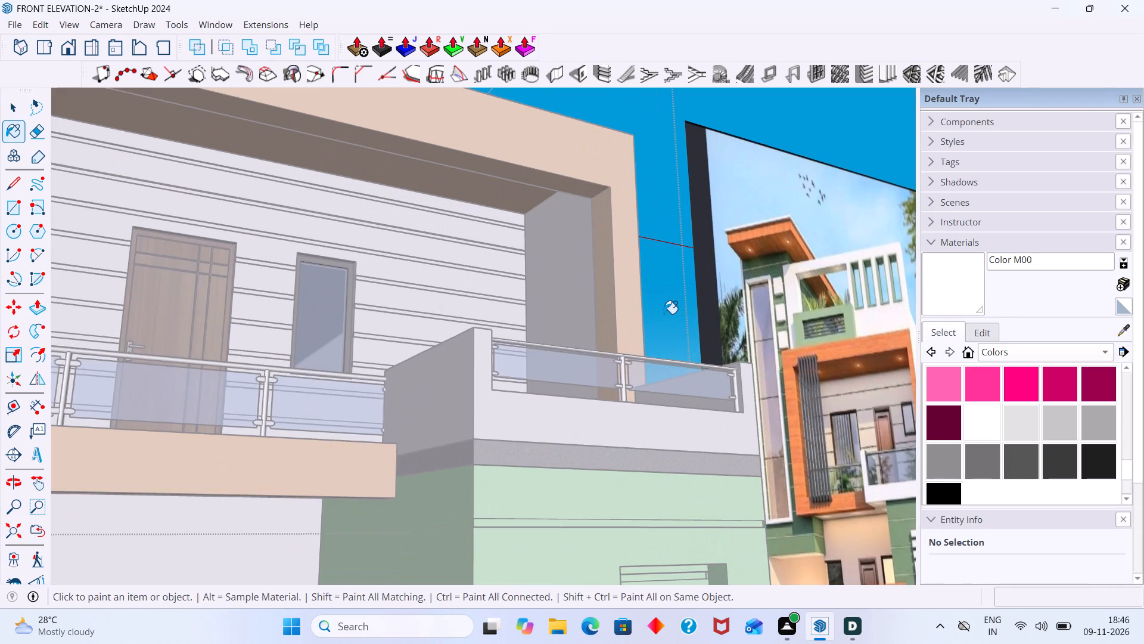
{"action": "middle_click_drag", "start_coordinate": [565, 246], "coordinate": [552, 356]}
{"action": "scroll", "coordinate": [537, 344], "scroll_direction": "down", "scroll_amount": 5}
{"action": "middle_click_drag", "start_coordinate": [523, 321], "coordinate": [683, 506]}
{"action": "scroll", "coordinate": [393, 429], "scroll_direction": "up", "scroll_amount": 7}
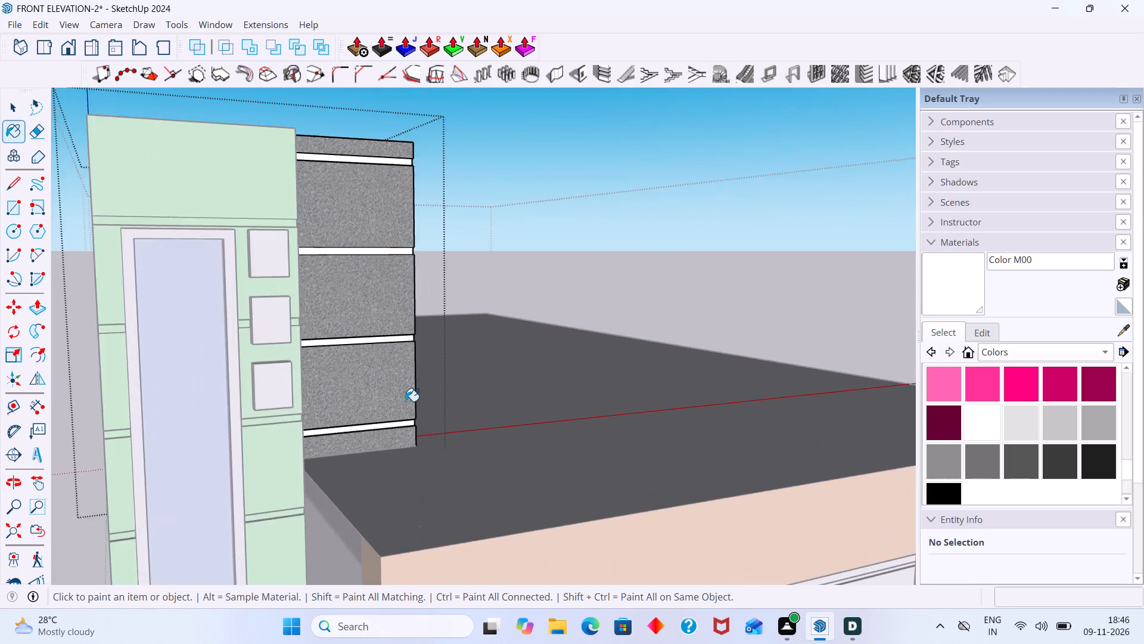
{"action": "scroll", "coordinate": [405, 401], "scroll_direction": "up", "scroll_amount": 11}
{"action": "middle_click_drag", "start_coordinate": [394, 436], "coordinate": [400, 305]}
{"action": "scroll", "coordinate": [363, 410], "scroll_direction": "down", "scroll_amount": 8}
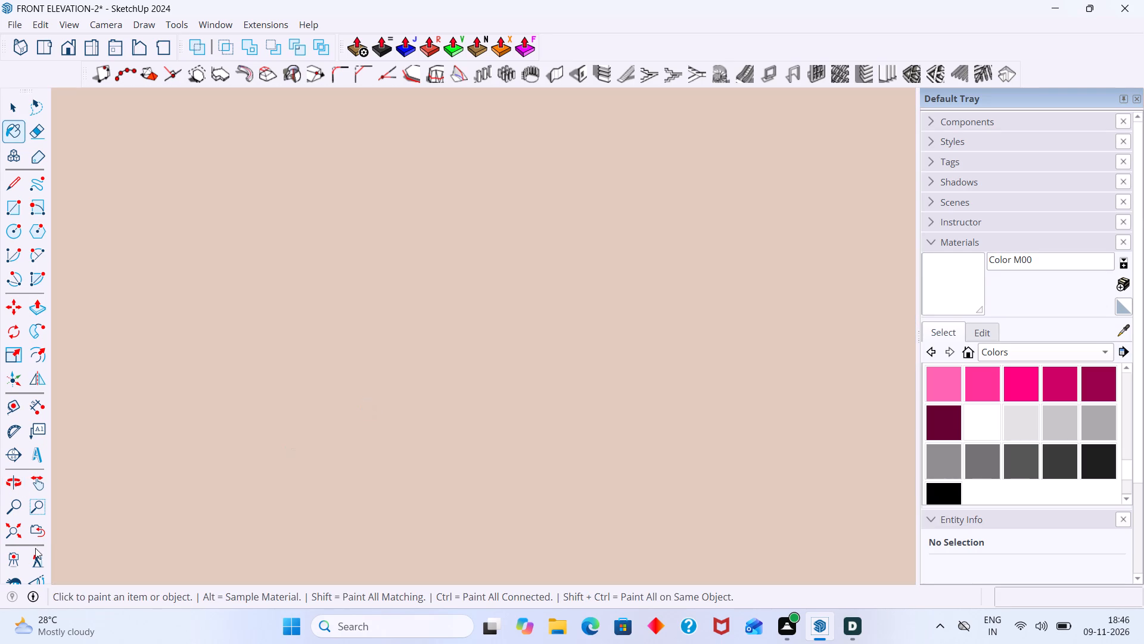
{"action": "left_click", "coordinate": [14, 537]}
{"action": "middle_click_drag", "start_coordinate": [329, 382], "coordinate": [312, 469]}
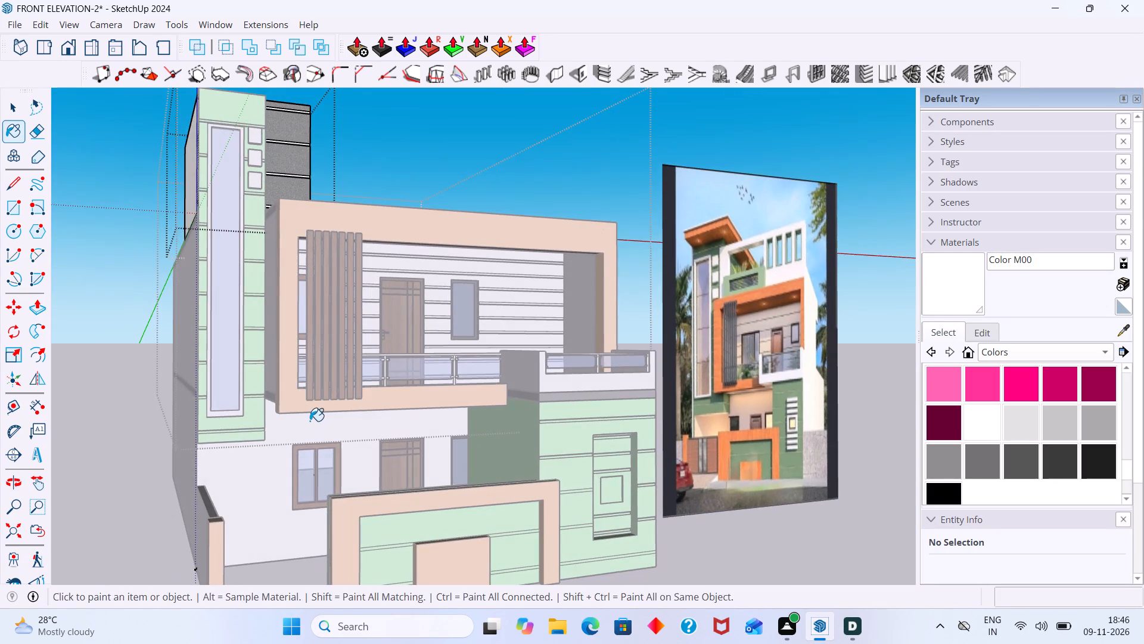
{"action": "middle_click_drag", "start_coordinate": [310, 421], "coordinate": [353, 600]}
{"action": "scroll", "coordinate": [331, 399], "scroll_direction": "up", "scroll_amount": 19}
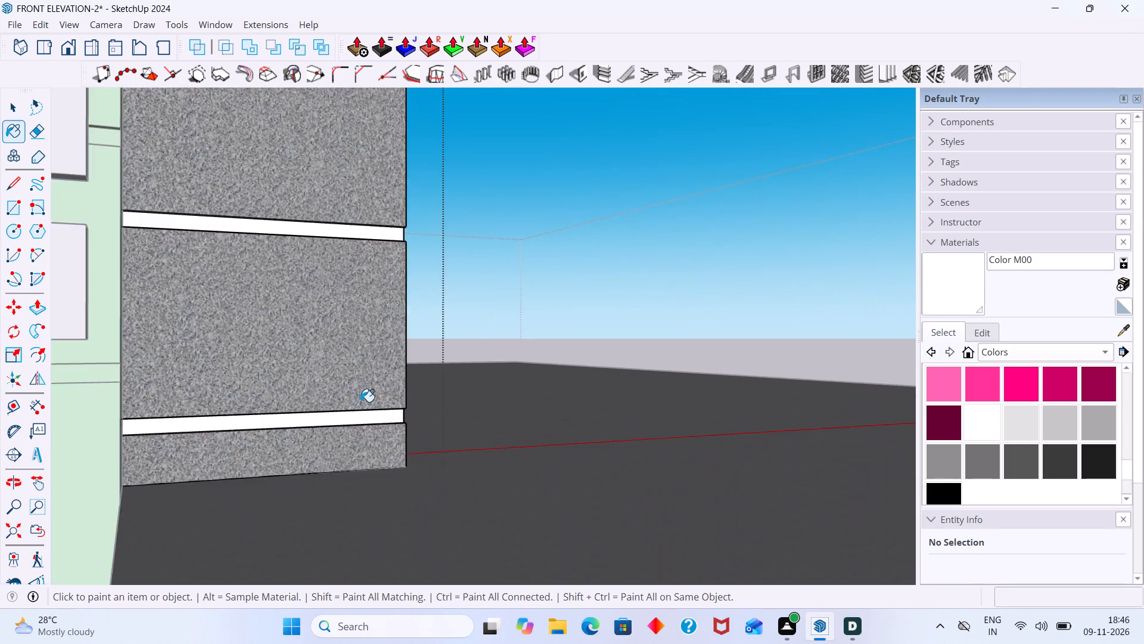
{"action": "scroll", "coordinate": [360, 402], "scroll_direction": "up", "scroll_amount": 13}
{"action": "middle_click_drag", "start_coordinate": [453, 425], "coordinate": [443, 325]}
{"action": "scroll", "coordinate": [415, 363], "scroll_direction": "up", "scroll_amount": 1}
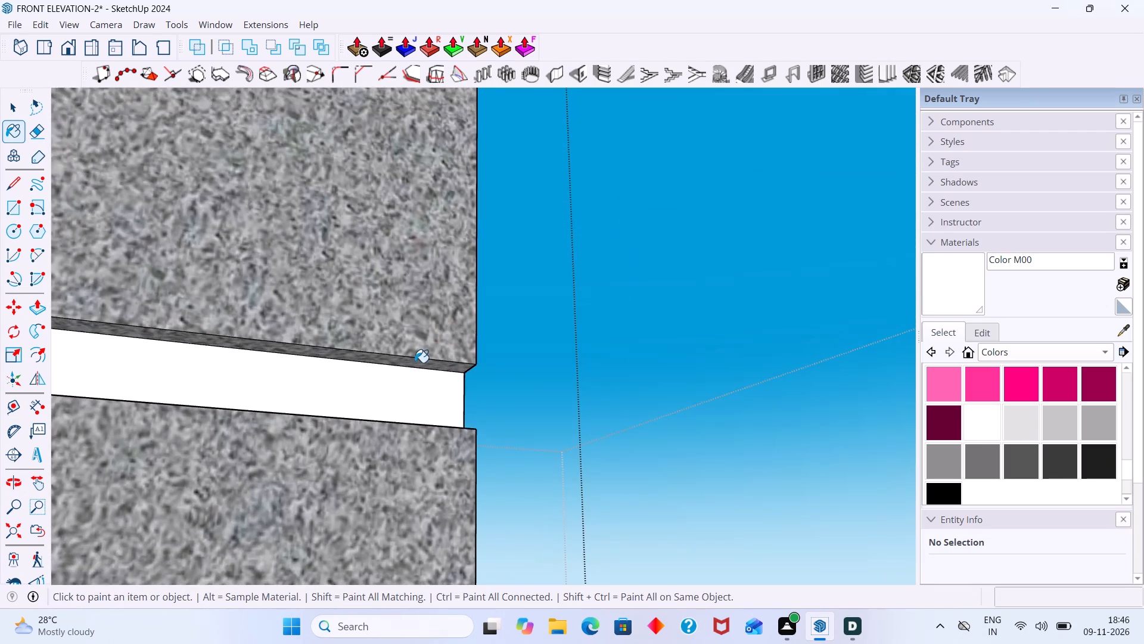
{"action": "scroll", "coordinate": [415, 363], "scroll_direction": "up", "scroll_amount": 9}
{"action": "left_click", "coordinate": [426, 363]}
Paint the lower inner face of the third groove from the top with white Color M00.
{"action": "middle_click_drag", "start_coordinate": [416, 429], "coordinate": [394, 580]}
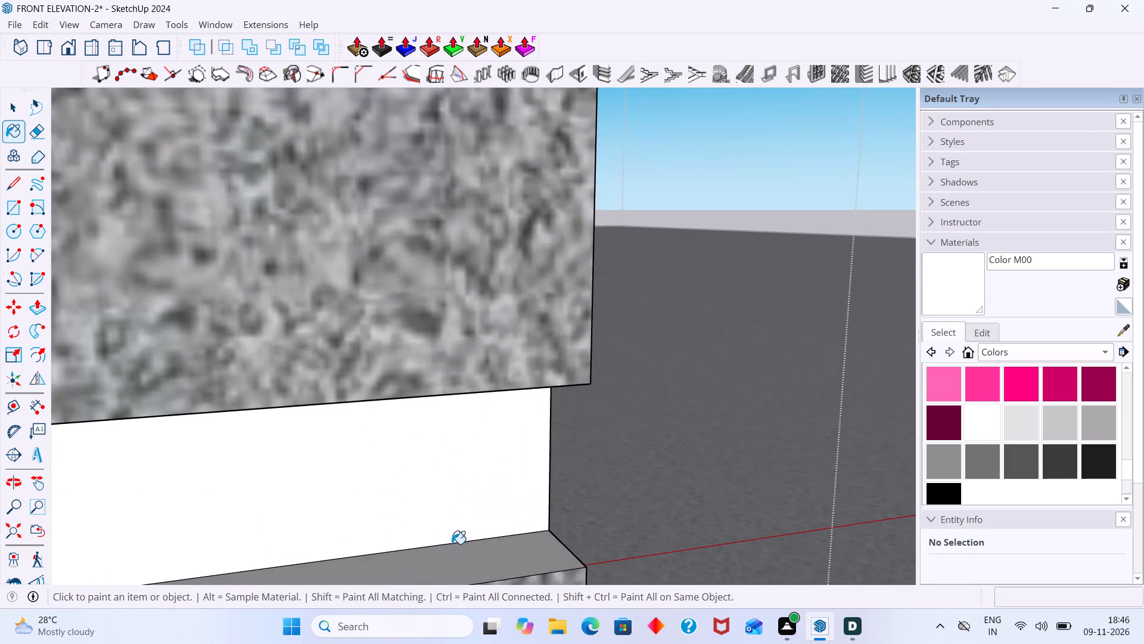
{"action": "scroll", "coordinate": [452, 544], "scroll_direction": "down", "scroll_amount": 8}
{"action": "middle_click_drag", "start_coordinate": [437, 509], "coordinate": [456, 562]}
{"action": "scroll", "coordinate": [490, 478], "scroll_direction": "down", "scroll_amount": 10}
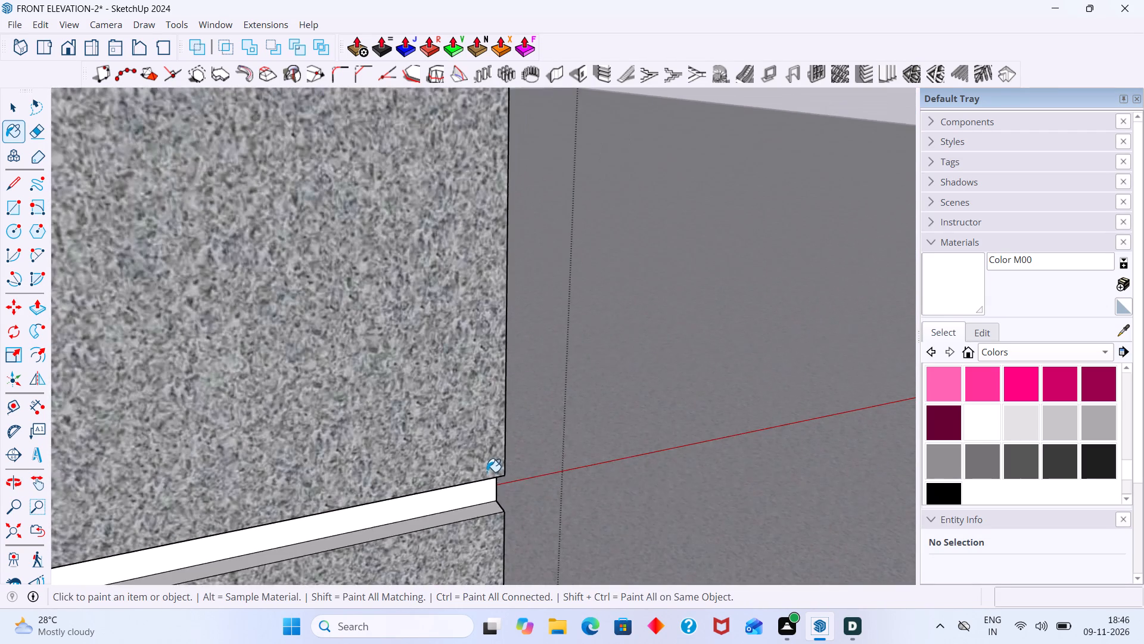
{"action": "scroll", "coordinate": [487, 472], "scroll_direction": "down", "scroll_amount": 7}
{"action": "scroll", "coordinate": [447, 287], "scroll_direction": "up", "scroll_amount": 13}
{"action": "left_click", "coordinate": [464, 255]}
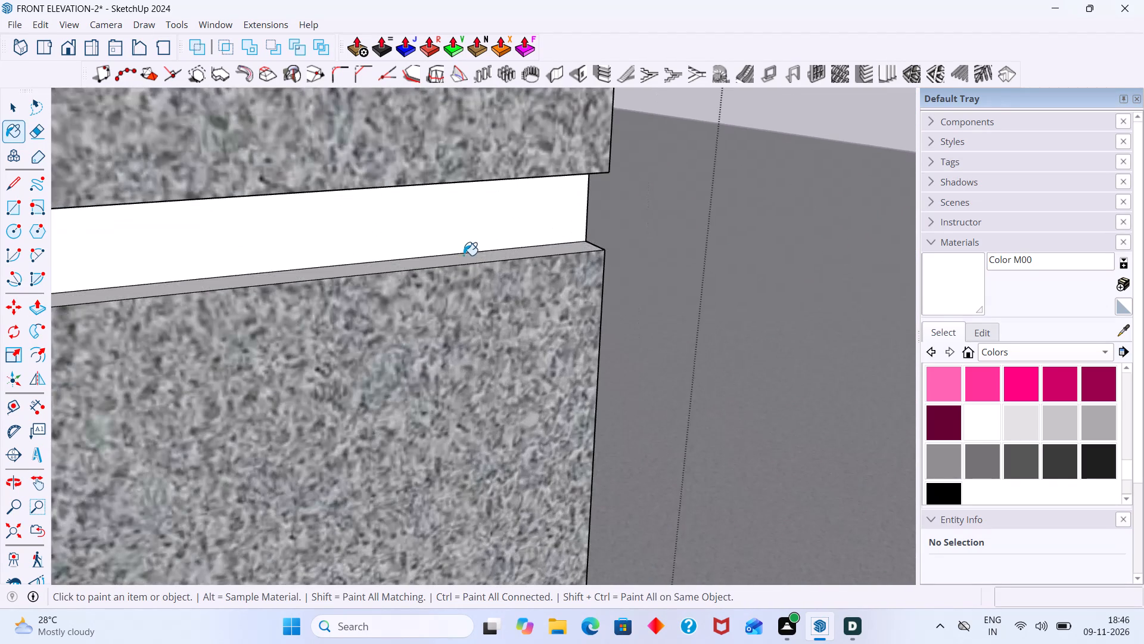
Paint the upper inner face of the third groove from the top with white Color M00.
{"action": "middle_click_drag", "start_coordinate": [485, 245], "coordinate": [483, 129]}
{"action": "middle_click_drag", "start_coordinate": [480, 147], "coordinate": [471, 163]}
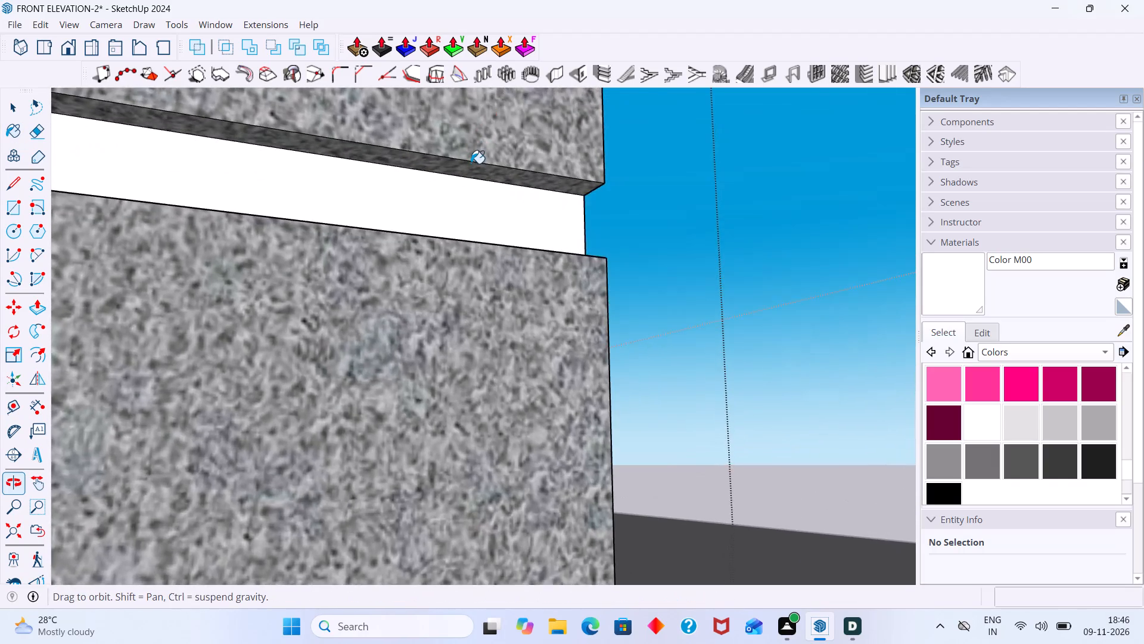
{"action": "middle_click_drag", "start_coordinate": [471, 163], "coordinate": [494, 98]}
{"action": "scroll", "coordinate": [471, 163], "scroll_direction": "up", "scroll_amount": 6}
{"action": "left_click", "coordinate": [483, 166]}
Inspect the granite front's grooves from above and below for unpainted inner faces.
{"action": "scroll", "coordinate": [481, 173], "scroll_direction": "down", "scroll_amount": 14}
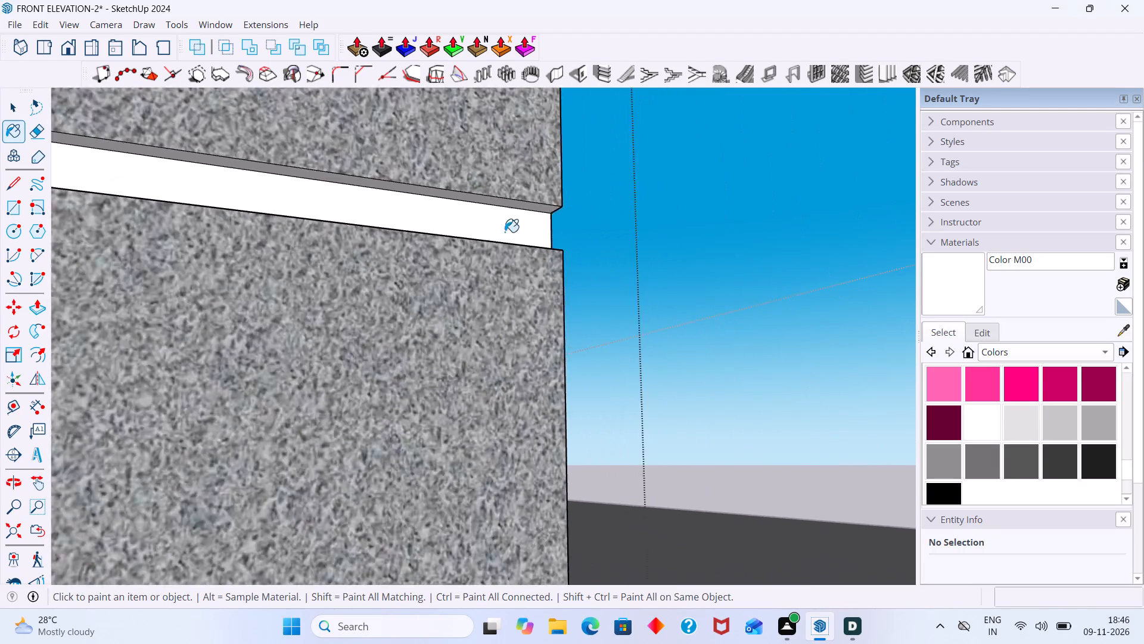
{"action": "scroll", "coordinate": [505, 232], "scroll_direction": "down", "scroll_amount": 14}
{"action": "middle_click_drag", "start_coordinate": [509, 265], "coordinate": [520, 397]}
{"action": "middle_click_drag", "start_coordinate": [544, 364], "coordinate": [546, 390], "text": "shift"}
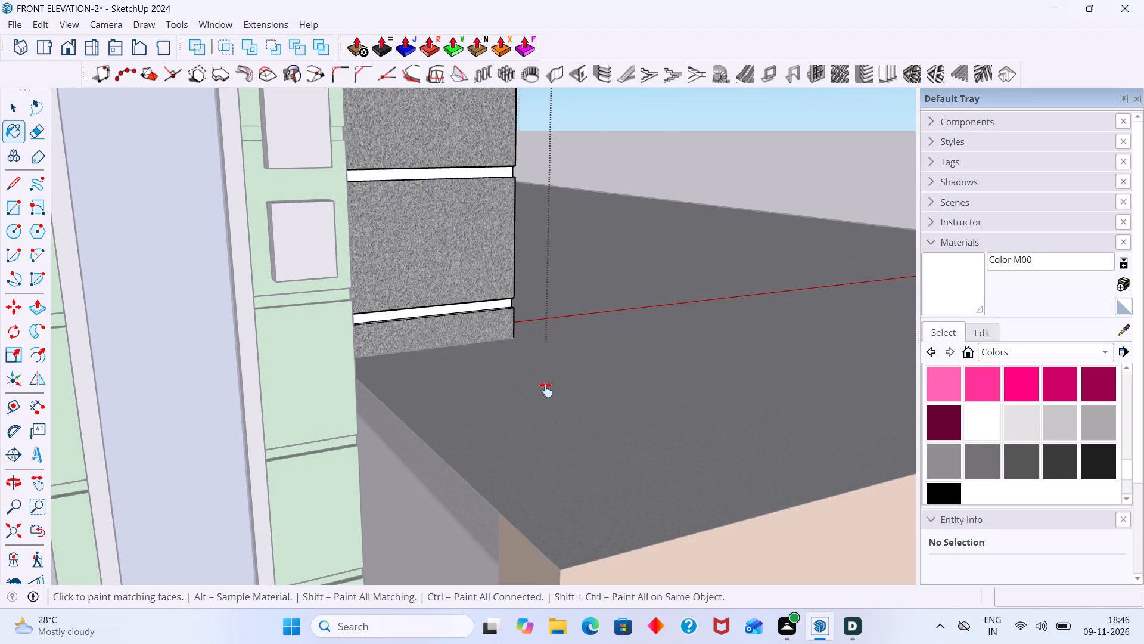
{"action": "middle_click_drag", "start_coordinate": [546, 390], "coordinate": [660, 599], "text": "shift"}
{"action": "middle_click_drag", "start_coordinate": [598, 318], "coordinate": [595, 394]}
{"action": "scroll", "coordinate": [572, 240], "scroll_direction": "up", "scroll_amount": 10}
{"action": "middle_click_drag", "start_coordinate": [565, 230], "coordinate": [592, 89]}
{"action": "middle_click_drag", "start_coordinate": [543, 284], "coordinate": [583, 179]}
{"action": "scroll", "coordinate": [421, 481], "scroll_direction": "down", "scroll_amount": 3}
{"action": "middle_click_drag", "start_coordinate": [435, 498], "coordinate": [483, 398]}
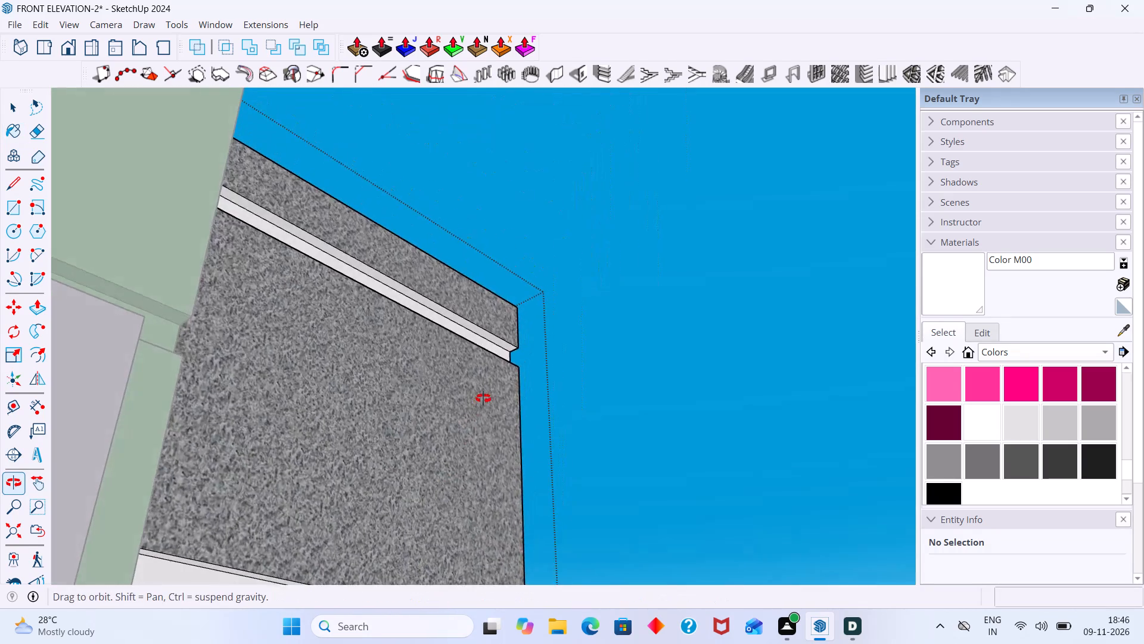
{"action": "middle_click_drag", "start_coordinate": [483, 398], "coordinate": [453, 458]}
{"action": "middle_click_drag", "start_coordinate": [499, 345], "coordinate": [498, 462]}
{"action": "middle_click_drag", "start_coordinate": [490, 445], "coordinate": [508, 629], "text": "shift"}
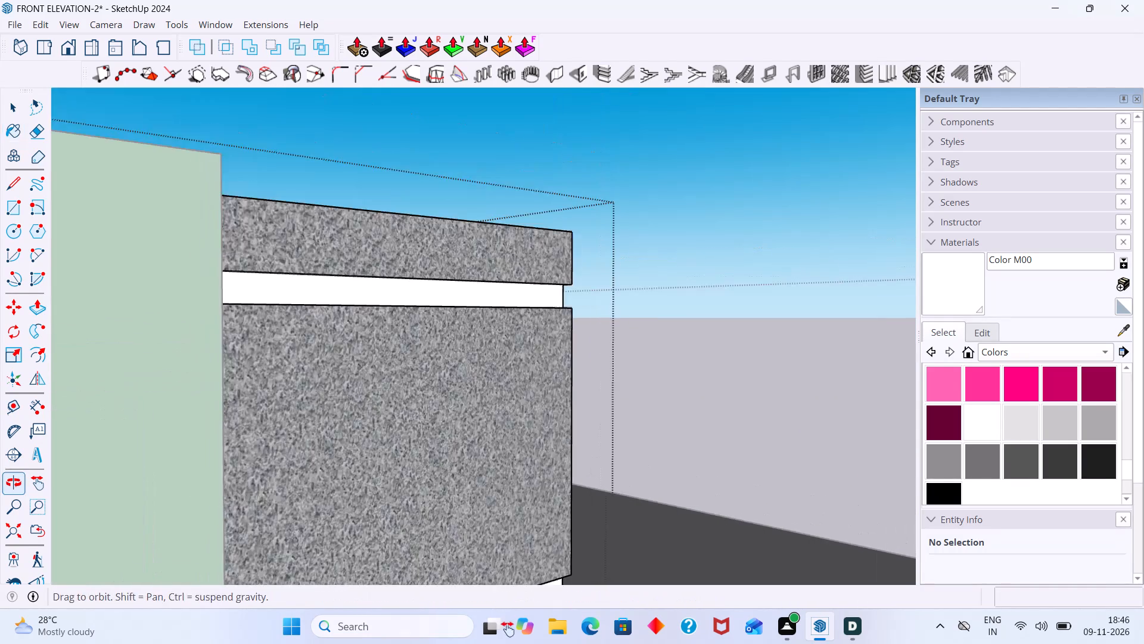
{"action": "middle_click_drag", "start_coordinate": [508, 629], "coordinate": [514, 610], "text": "shift"}
{"action": "middle_click_drag", "start_coordinate": [524, 473], "coordinate": [537, 528]}
{"action": "scroll", "coordinate": [524, 290], "scroll_direction": "up", "scroll_amount": 6}
{"action": "middle_click_drag", "start_coordinate": [536, 237], "coordinate": [525, 316]}
{"action": "scroll", "coordinate": [526, 316], "scroll_direction": "down", "scroll_amount": 1}
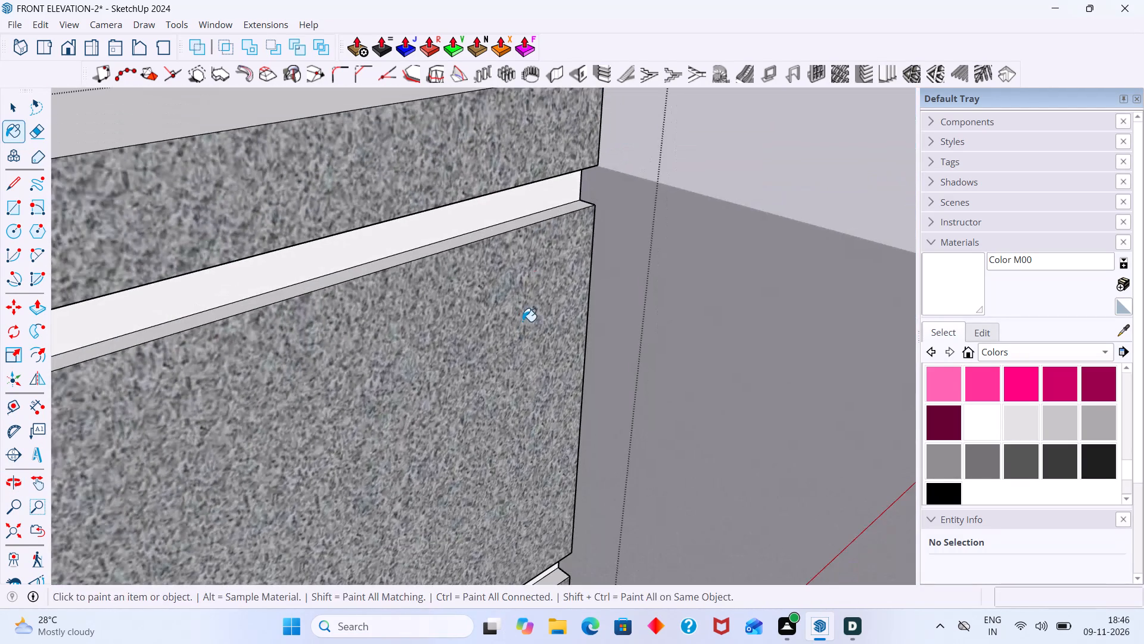
Finish editing the roof-level block and return to the enclosing house group.
{"action": "key", "text": "space"}
{"action": "scroll", "coordinate": [519, 331], "scroll_direction": "down", "scroll_amount": 16}
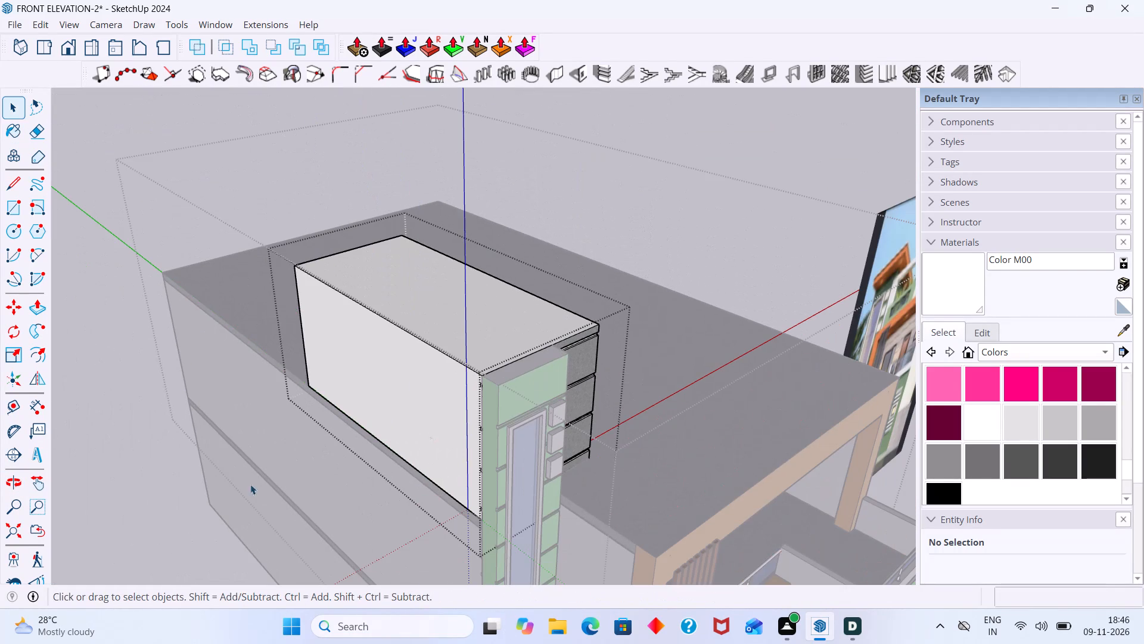
{"action": "left_click", "coordinate": [161, 509]}
Examine the wooden roof overhang above the window tower in the reference image.
{"action": "scroll", "coordinate": [300, 456], "scroll_direction": "down", "scroll_amount": 3}
{"action": "middle_click_drag", "start_coordinate": [515, 451], "coordinate": [386, 444]}
{"action": "scroll", "coordinate": [386, 441], "scroll_direction": "down", "scroll_amount": 2}
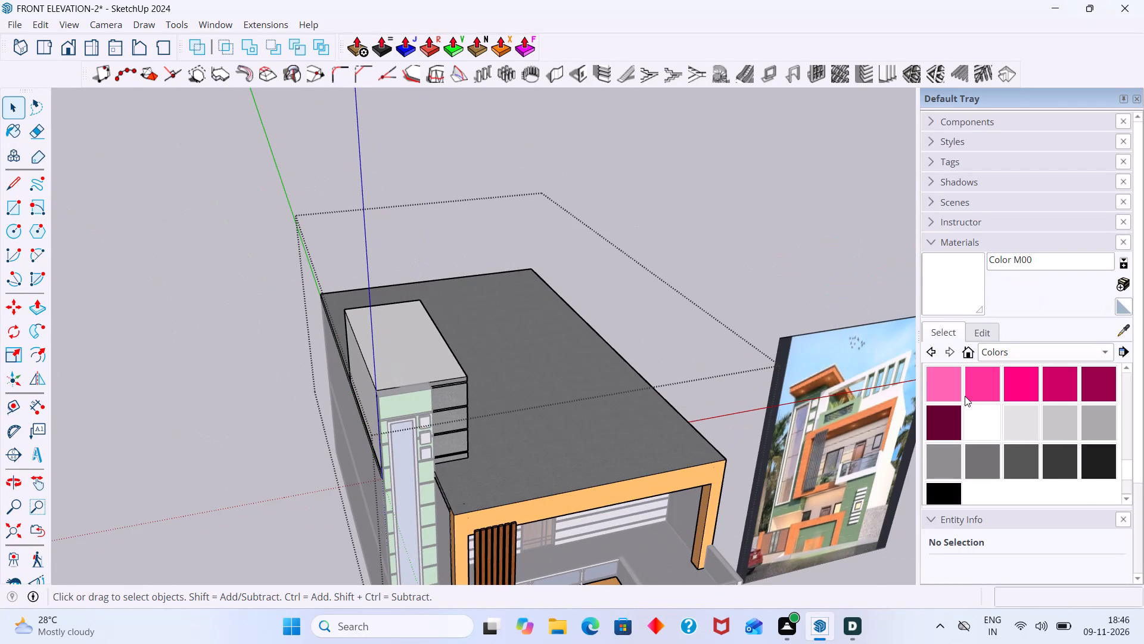
{"action": "scroll", "coordinate": [817, 411], "scroll_direction": "up", "scroll_amount": 20}
{"action": "scroll", "coordinate": [817, 411], "scroll_direction": "up", "scroll_amount": 2}
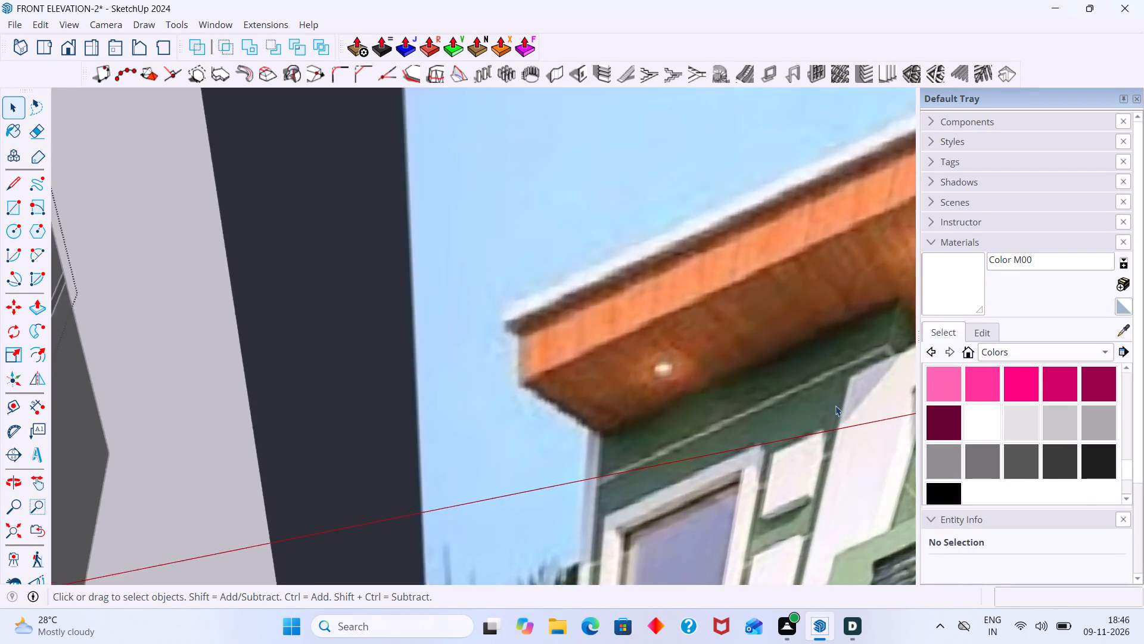
{"action": "scroll", "coordinate": [835, 405], "scroll_direction": "up", "scroll_amount": 9}
{"action": "scroll", "coordinate": [834, 406], "scroll_direction": "down", "scroll_amount": 20}
{"action": "scroll", "coordinate": [834, 406], "scroll_direction": "down", "scroll_amount": 5}
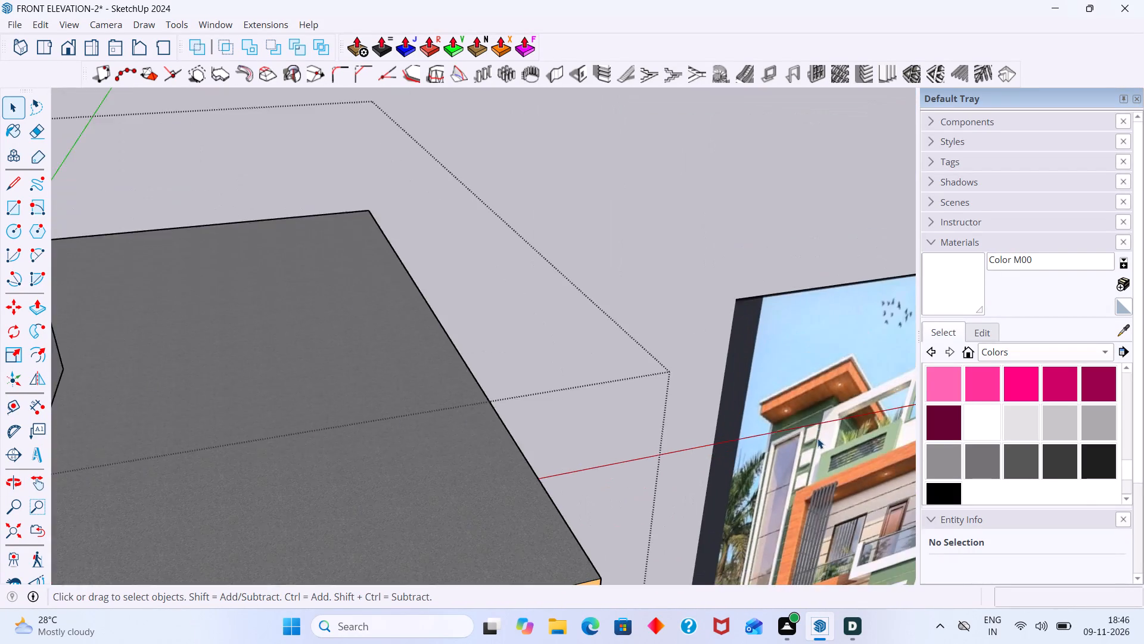
{"action": "scroll", "coordinate": [817, 438], "scroll_direction": "down", "scroll_amount": 15}
{"action": "scroll", "coordinate": [952, 470], "scroll_direction": "down", "scroll_amount": 2}
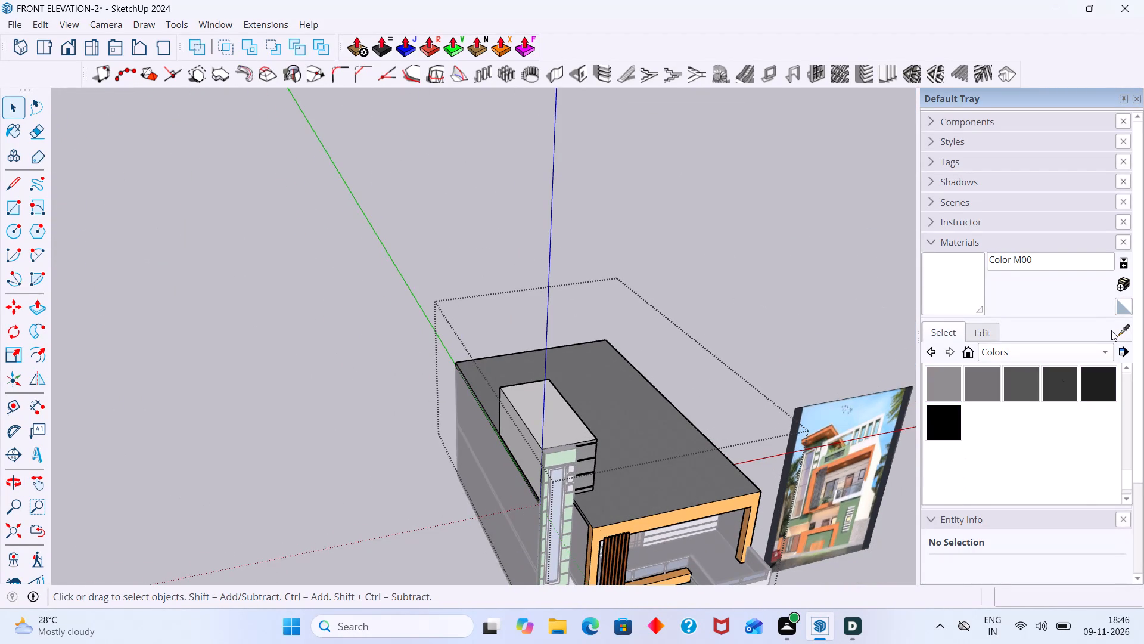
Sample green Color G02 from the ground-floor front wall and paint the roof-level block's granite front panels with it.
{"action": "left_click", "coordinate": [1121, 329]}
{"action": "scroll", "coordinate": [614, 499], "scroll_direction": "down", "scroll_amount": 4}
{"action": "middle_click_drag", "start_coordinate": [604, 509], "coordinate": [593, 377]}
{"action": "scroll", "coordinate": [680, 434], "scroll_direction": "up", "scroll_amount": 2}
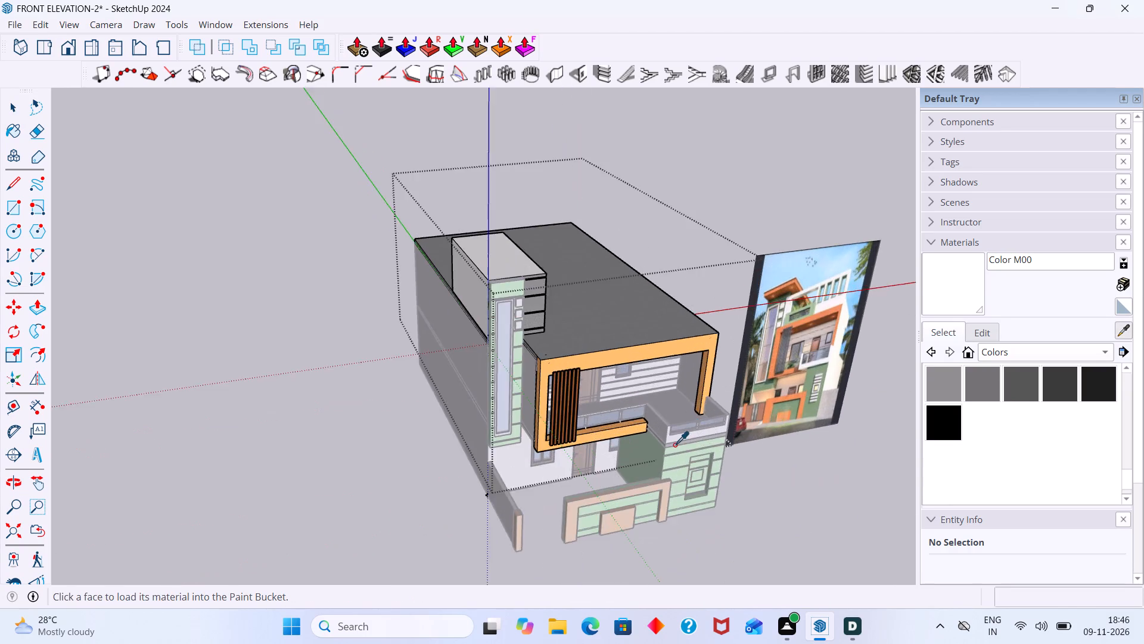
{"action": "scroll", "coordinate": [674, 445], "scroll_direction": "up", "scroll_amount": 7}
{"action": "left_click", "coordinate": [669, 467]}
{"action": "scroll", "coordinate": [411, 165], "scroll_direction": "up", "scroll_amount": 7}
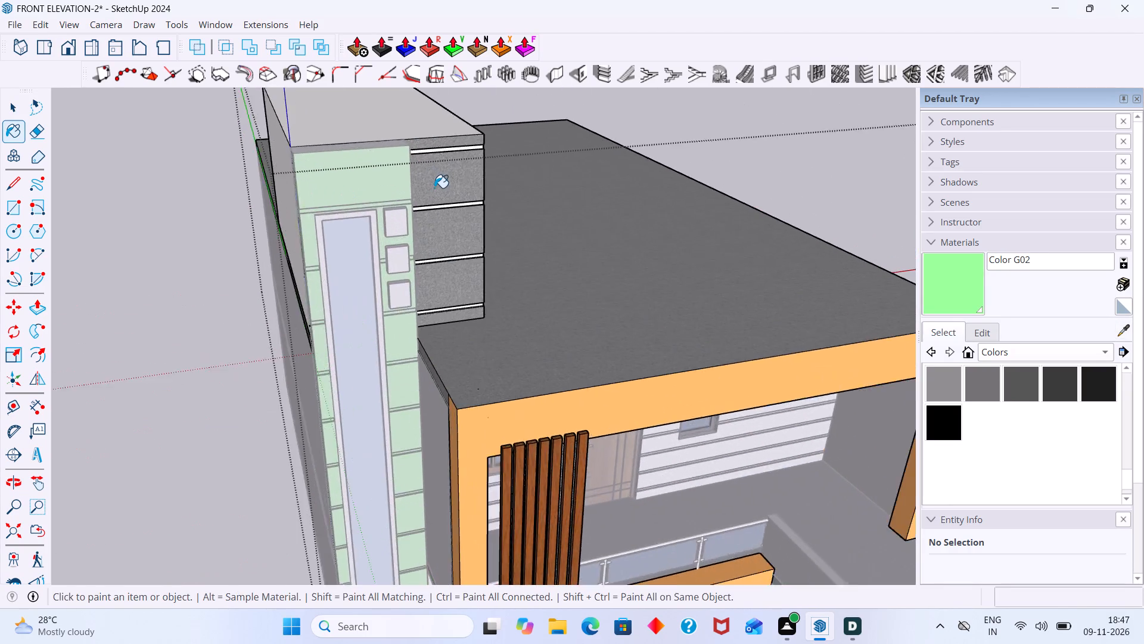
{"action": "scroll", "coordinate": [434, 188], "scroll_direction": "up", "scroll_amount": 4}
{"action": "left_click", "coordinate": [436, 186]}
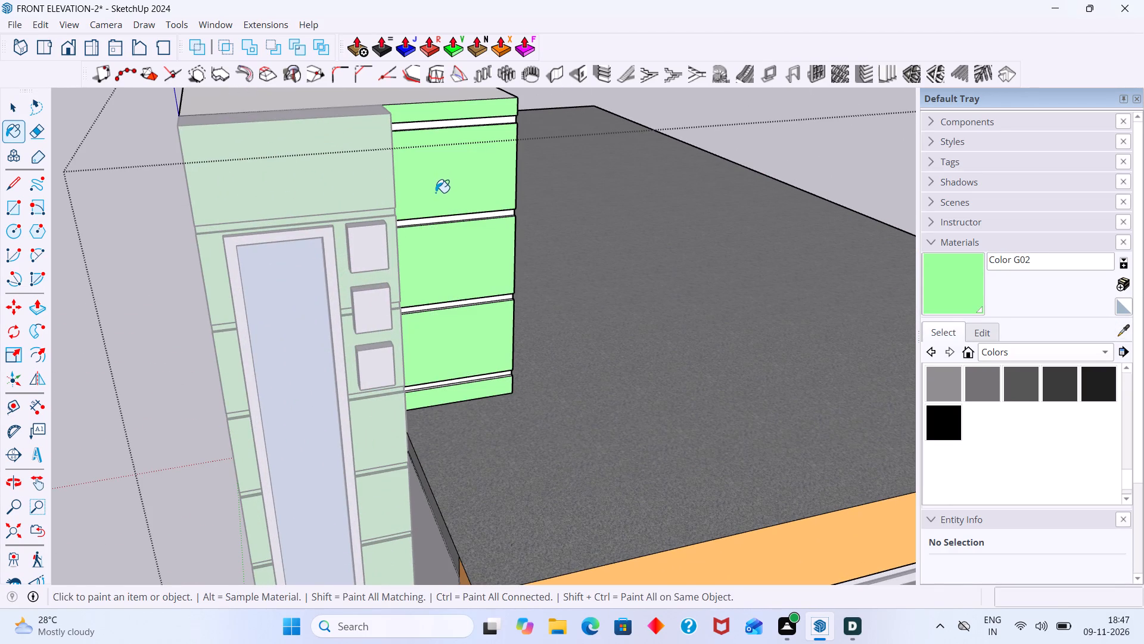
Finish editing the enclosing group and return to the whole model.
{"action": "key", "text": "space"}
{"action": "left_click", "coordinate": [100, 309]}
{"action": "scroll", "coordinate": [171, 293], "scroll_direction": "down", "scroll_amount": 5}
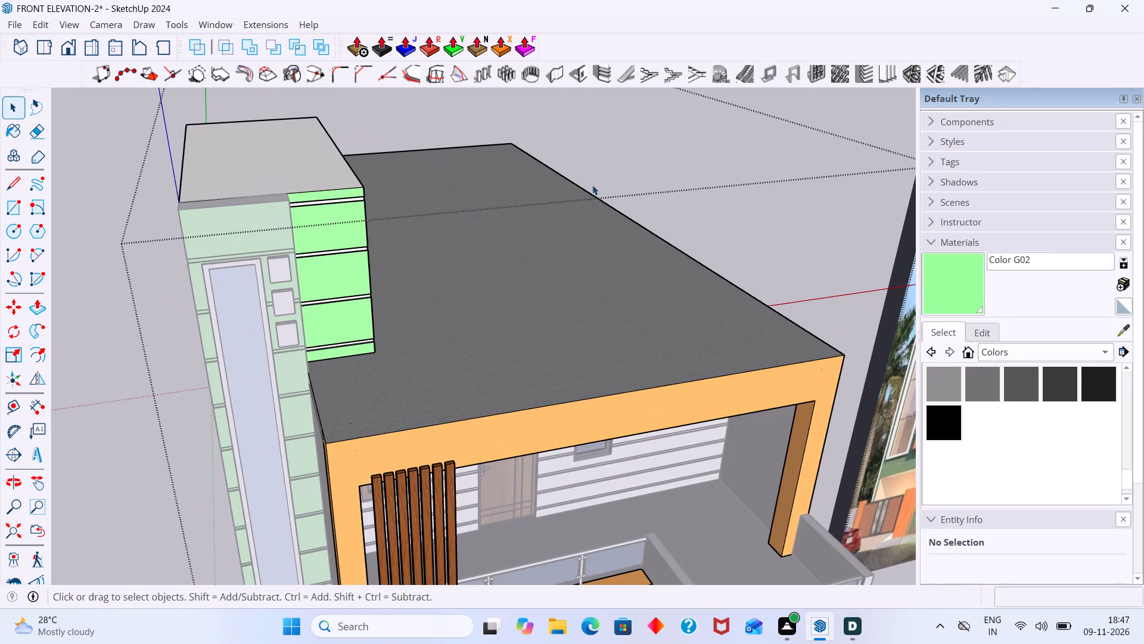
{"action": "left_click", "coordinate": [648, 168]}
{"action": "scroll", "coordinate": [564, 191], "scroll_direction": "down", "scroll_amount": 4}
{"action": "double_click", "coordinate": [725, 127]}
Paint the narrow top face of the window tower with green Color G02.
{"action": "scroll", "coordinate": [375, 213], "scroll_direction": "up", "scroll_amount": 3}
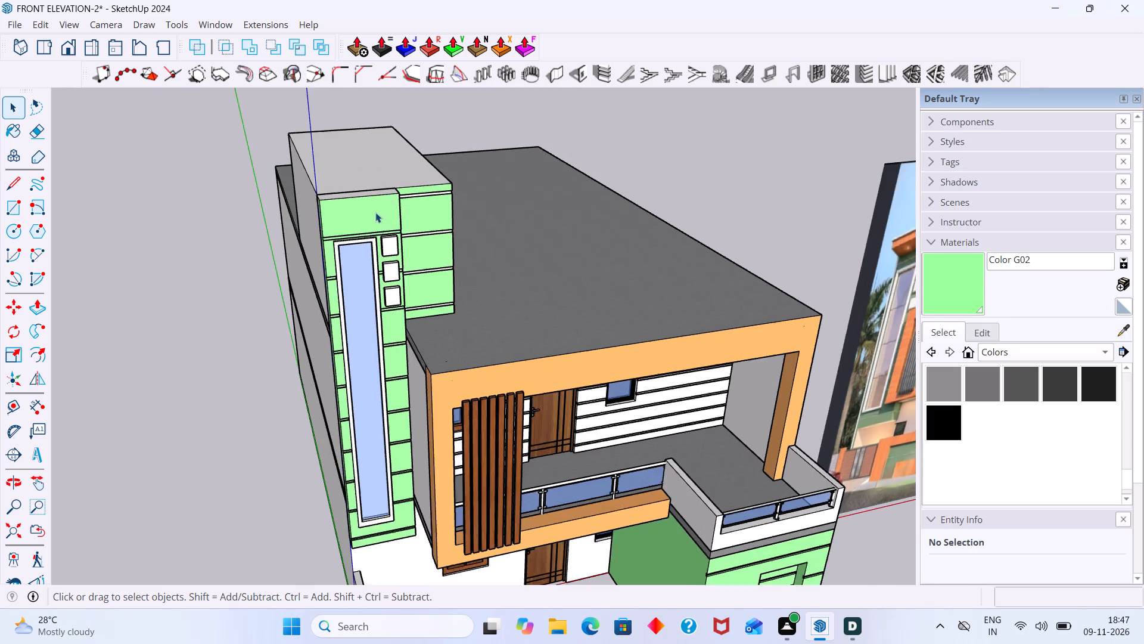
{"action": "scroll", "coordinate": [375, 212], "scroll_direction": "up", "scroll_amount": 4}
{"action": "middle_click_drag", "start_coordinate": [394, 184], "coordinate": [406, 218]}
{"action": "scroll", "coordinate": [414, 210], "scroll_direction": "up", "scroll_amount": 6}
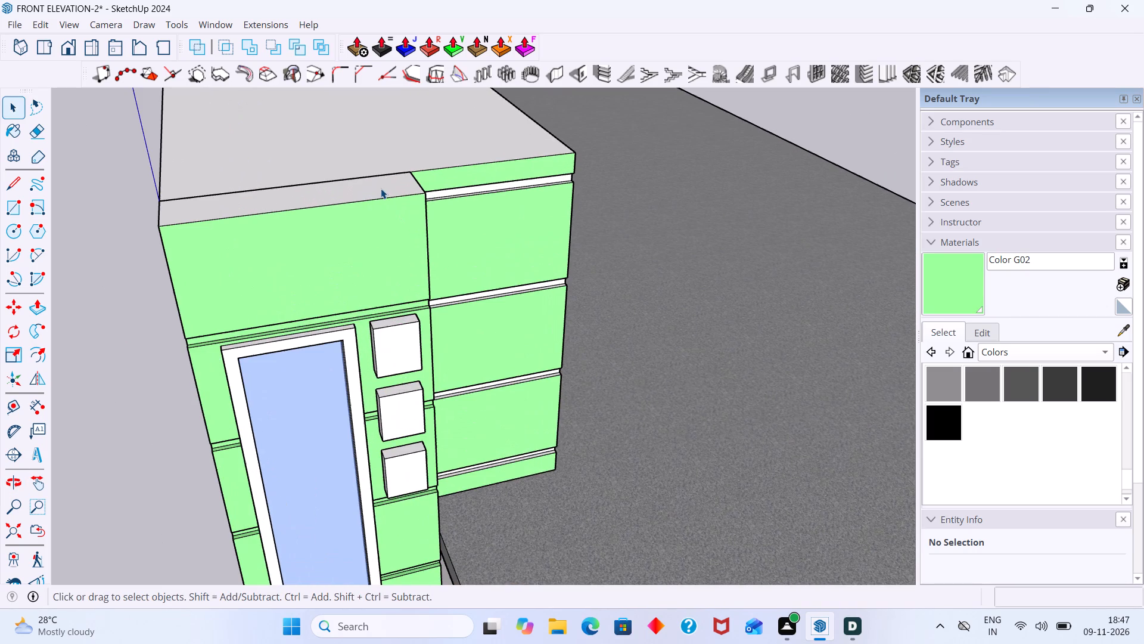
{"action": "left_click", "coordinate": [380, 189]}
{"action": "left_click", "coordinate": [950, 278]}
{"action": "left_click", "coordinate": [390, 197]}
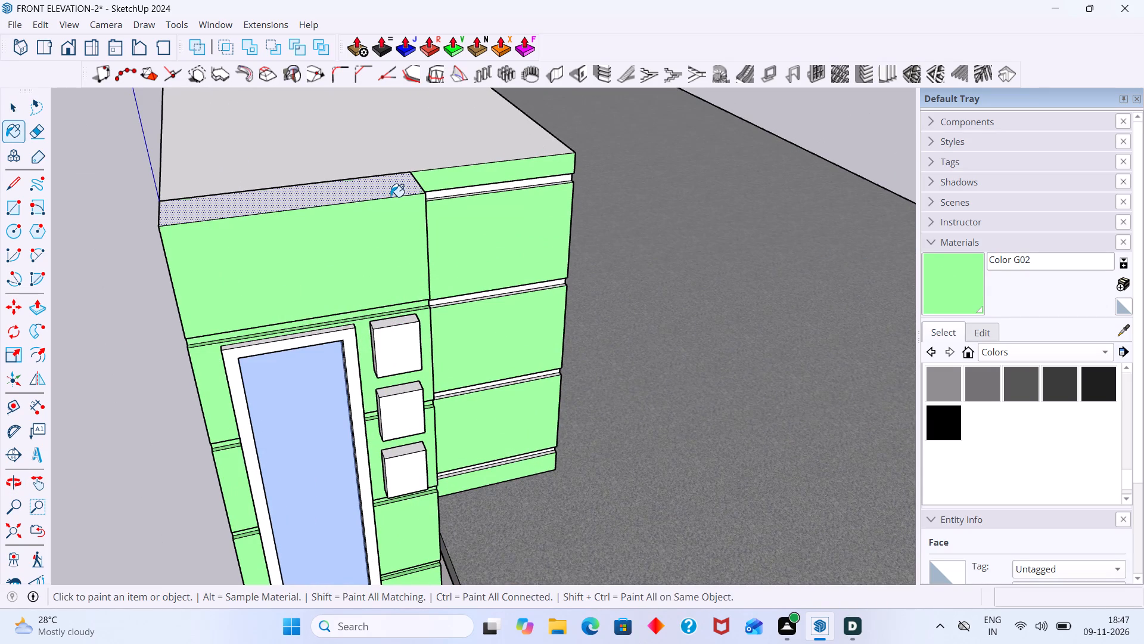
Inspect the window tower and the roof-level block's grooved front from several sides for faces still lacking paint.
{"action": "scroll", "coordinate": [390, 192], "scroll_direction": "down", "scroll_amount": 2}
{"action": "middle_click_drag", "start_coordinate": [391, 212], "coordinate": [732, 135]}
{"action": "scroll", "coordinate": [471, 215], "scroll_direction": "down", "scroll_amount": 5}
{"action": "middle_click_drag", "start_coordinate": [489, 213], "coordinate": [252, 249]}
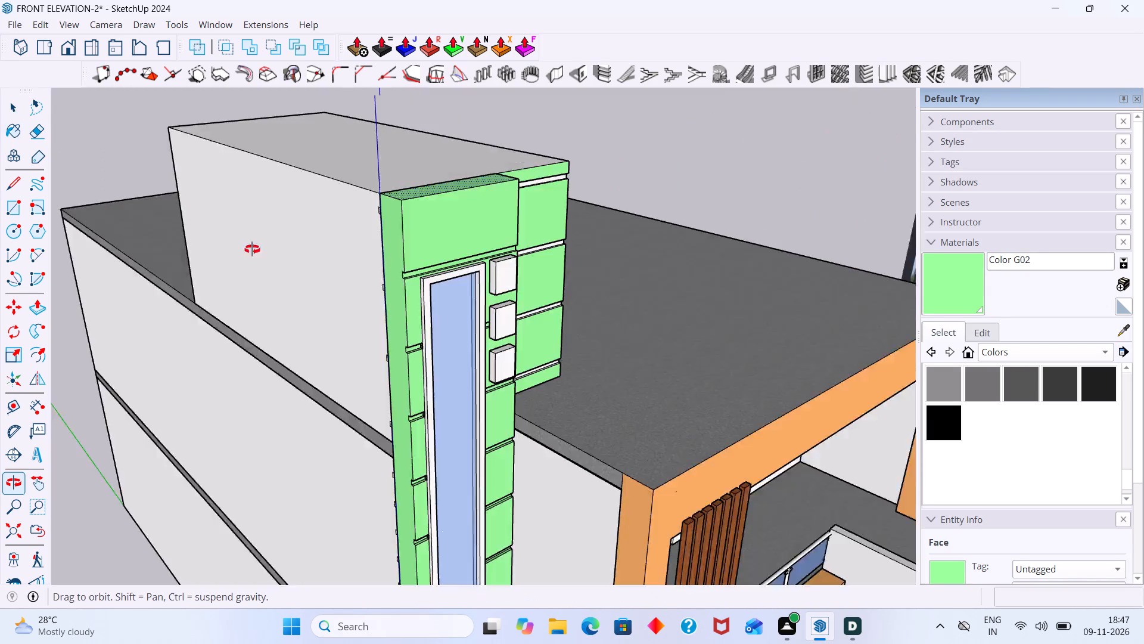
{"action": "middle_click_drag", "start_coordinate": [252, 249], "coordinate": [0, 297]}
{"action": "middle_click_drag", "start_coordinate": [372, 207], "coordinate": [228, 240]}
{"action": "scroll", "coordinate": [299, 236], "scroll_direction": "up", "scroll_amount": 4}
{"action": "scroll", "coordinate": [354, 237], "scroll_direction": "down", "scroll_amount": 4}
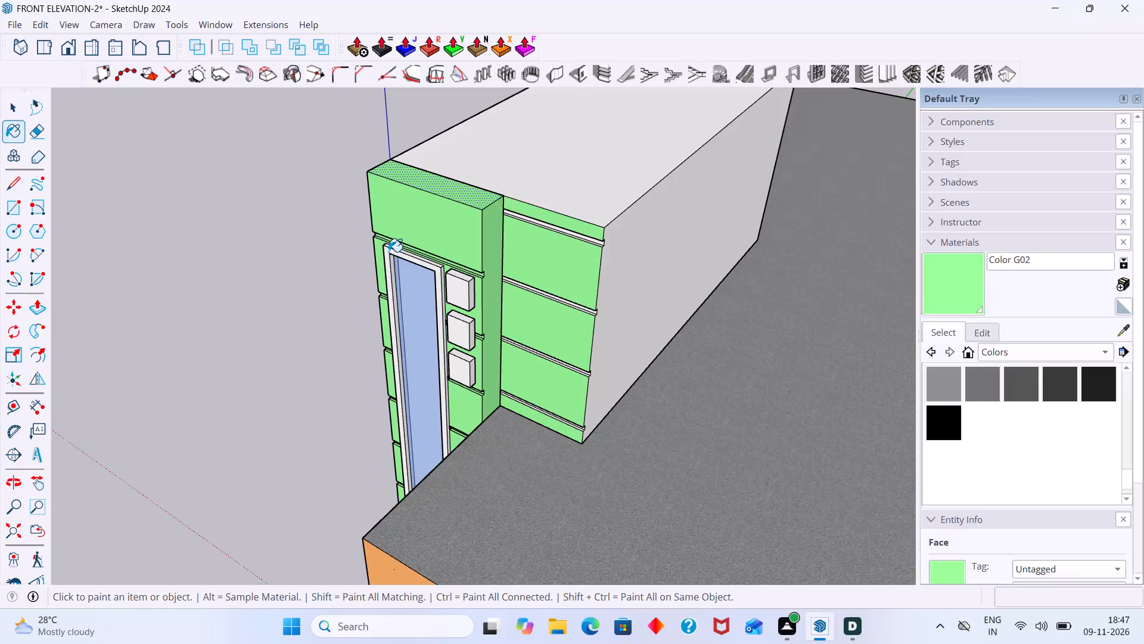
{"action": "scroll", "coordinate": [393, 256], "scroll_direction": "down", "scroll_amount": 2}
{"action": "key", "text": "space"}
{"action": "scroll", "coordinate": [400, 267], "scroll_direction": "down", "scroll_amount": 4}
{"action": "middle_click_drag", "start_coordinate": [393, 275], "coordinate": [537, 284]}
{"action": "scroll", "coordinate": [459, 288], "scroll_direction": "up", "scroll_amount": 7}
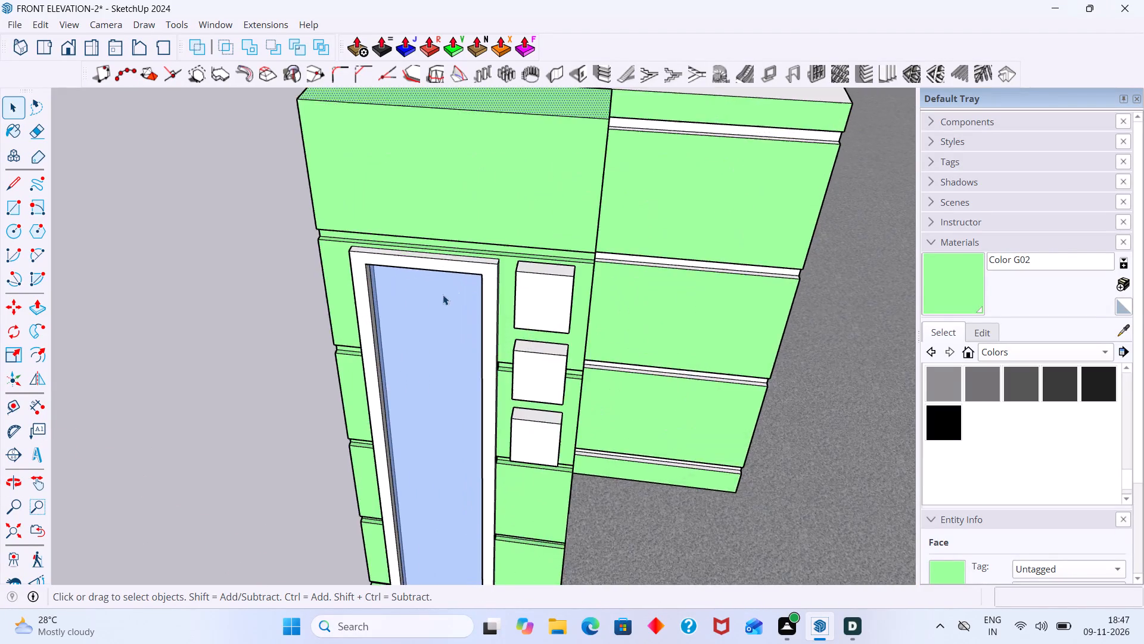
{"action": "scroll", "coordinate": [443, 295], "scroll_direction": "up", "scroll_amount": 3}
{"action": "middle_click_drag", "start_coordinate": [443, 295], "coordinate": [535, 298]}
{"action": "scroll", "coordinate": [534, 298], "scroll_direction": "down", "scroll_amount": 8}
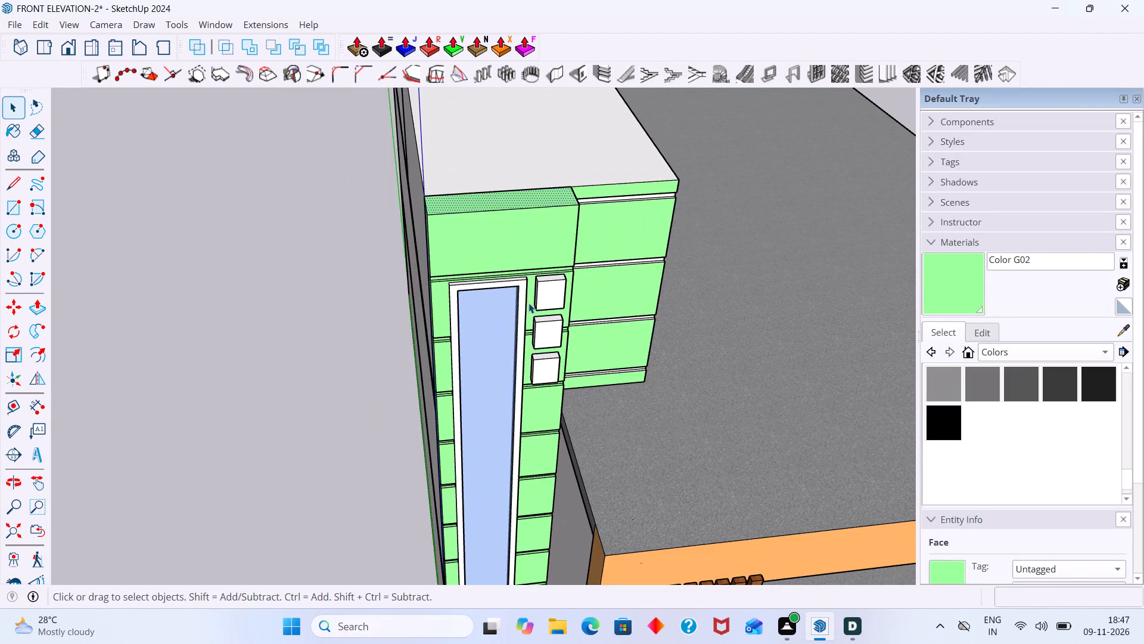
{"action": "middle_click_drag", "start_coordinate": [529, 302], "coordinate": [431, 315]}
{"action": "scroll", "coordinate": [543, 286], "scroll_direction": "up", "scroll_amount": 19}
{"action": "scroll", "coordinate": [540, 272], "scroll_direction": "down", "scroll_amount": 5}
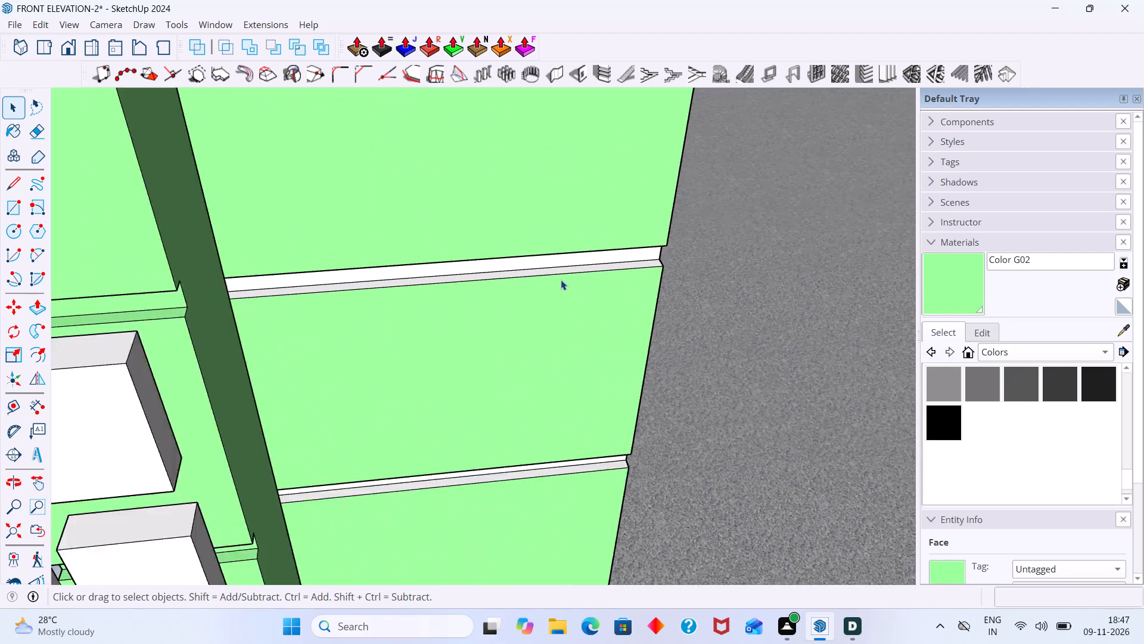
{"action": "scroll", "coordinate": [561, 280], "scroll_direction": "down", "scroll_amount": 20}
{"action": "scroll", "coordinate": [561, 280], "scroll_direction": "down", "scroll_amount": 7}
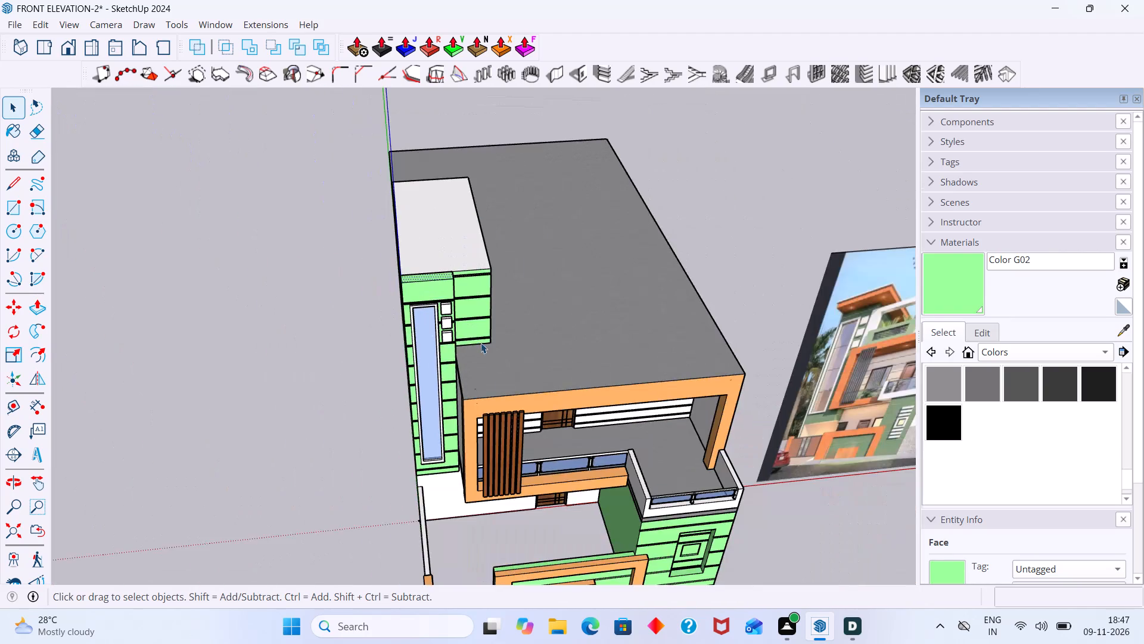
Examine the roof-level frame, planter wall and tower overhang in the reference image and compare them with the model.
{"action": "middle_click_drag", "start_coordinate": [502, 373], "coordinate": [312, 371]}
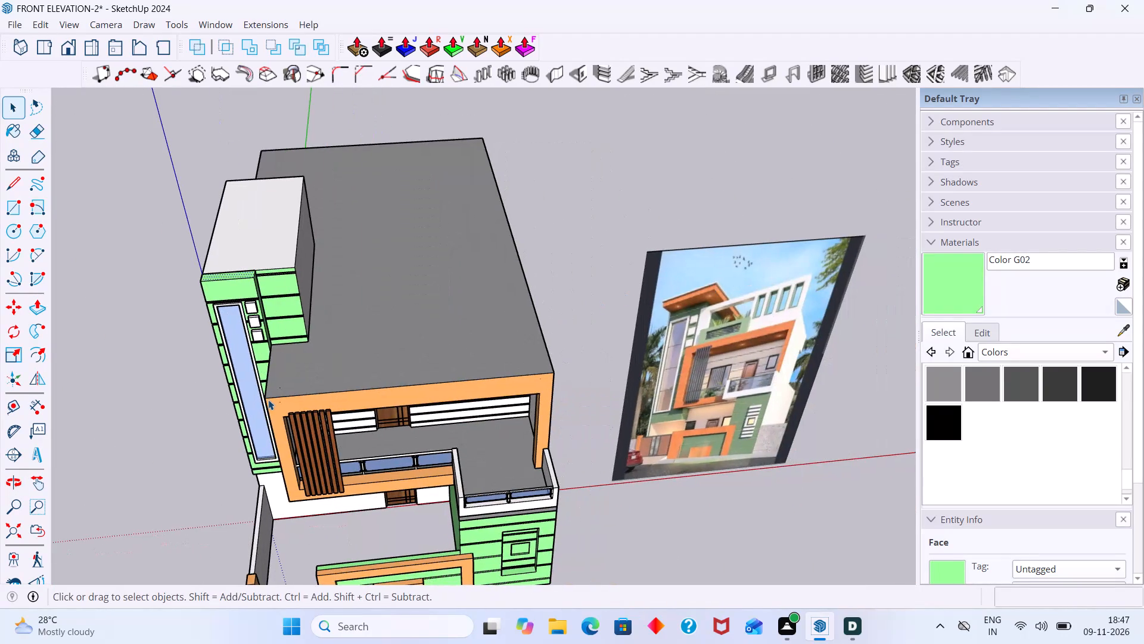
{"action": "middle_click_drag", "start_coordinate": [624, 346], "coordinate": [698, 346]}
{"action": "scroll", "coordinate": [710, 346], "scroll_direction": "up", "scroll_amount": 12}
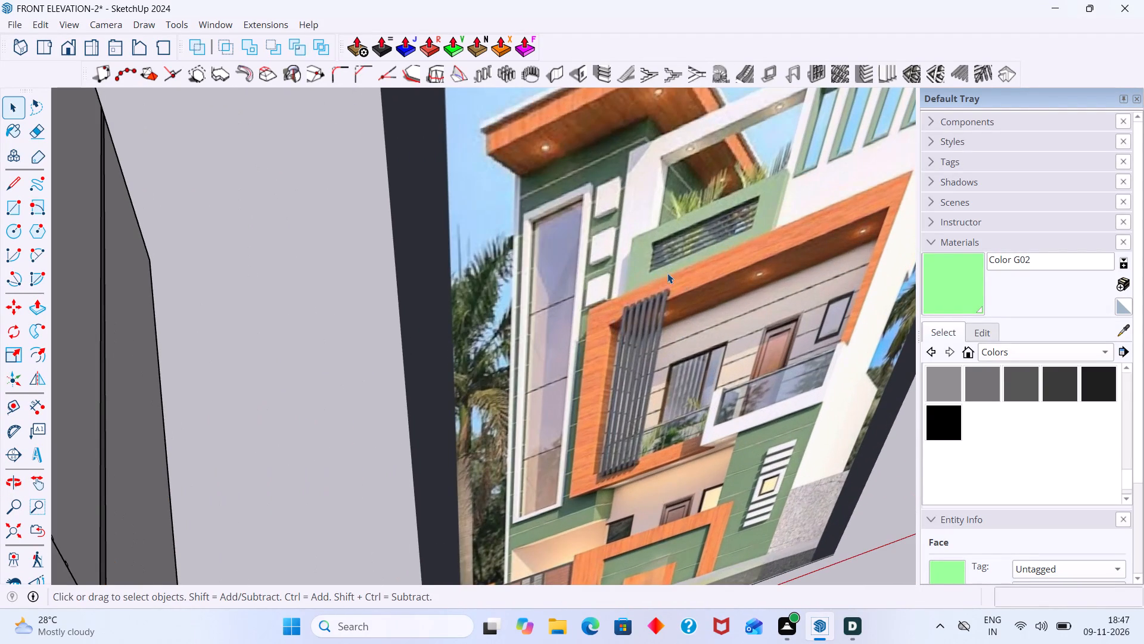
{"action": "middle_click_drag", "start_coordinate": [638, 261], "coordinate": [574, 250]}
{"action": "scroll", "coordinate": [625, 250], "scroll_direction": "down", "scroll_amount": 2}
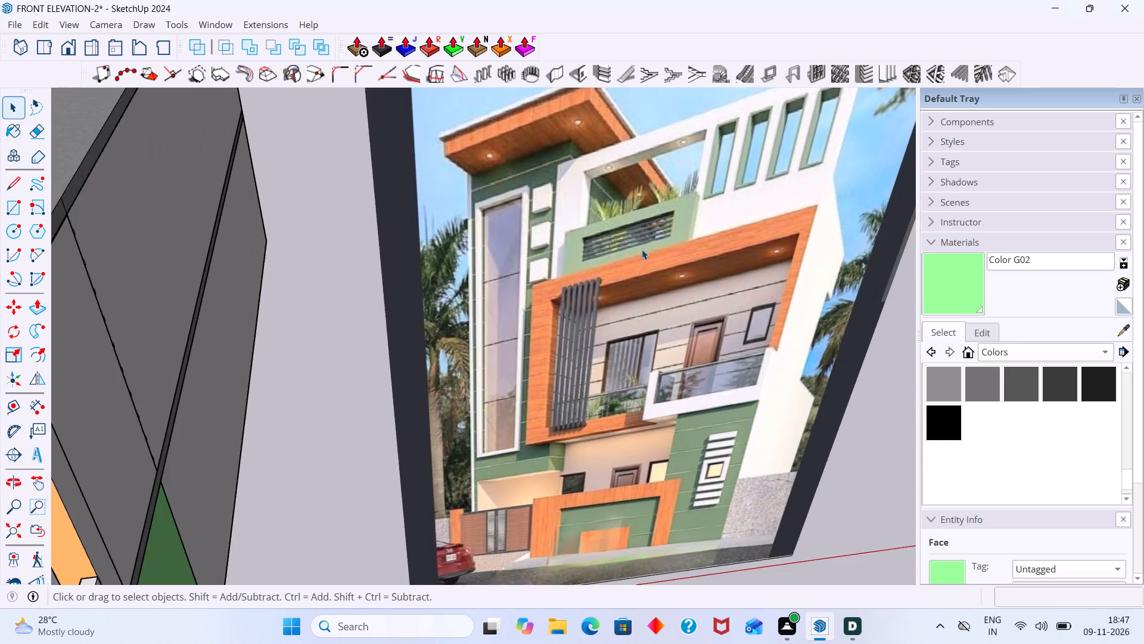
{"action": "scroll", "coordinate": [642, 249], "scroll_direction": "down", "scroll_amount": 3}
{"action": "middle_click_drag", "start_coordinate": [813, 206], "coordinate": [713, 209]}
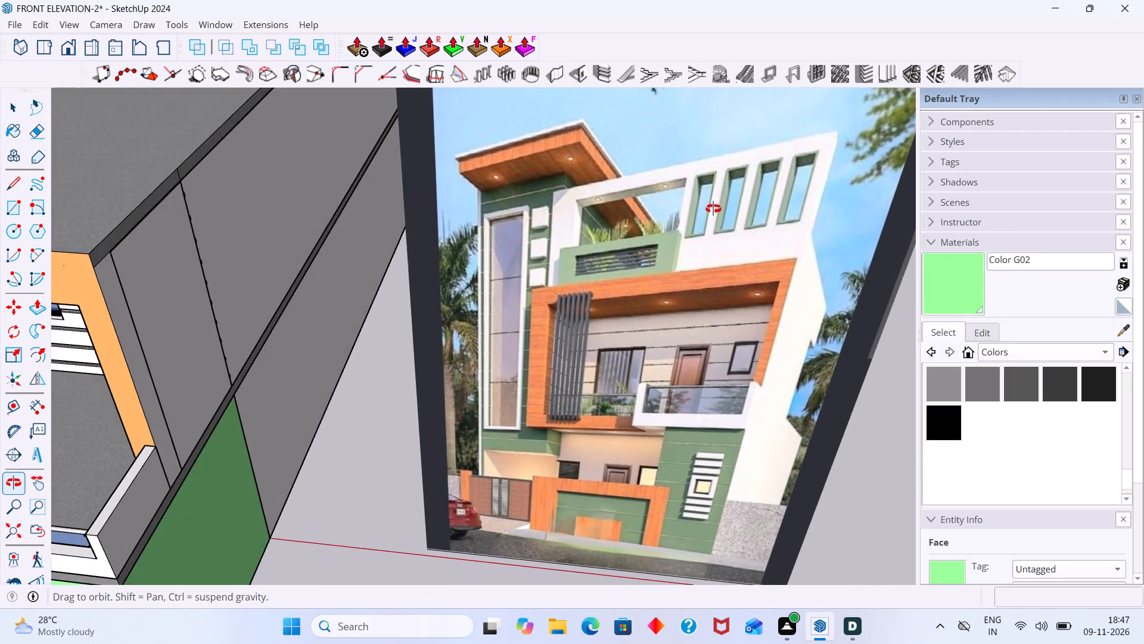
{"action": "middle_click_drag", "start_coordinate": [713, 209], "coordinate": [702, 212]}
{"action": "scroll", "coordinate": [668, 213], "scroll_direction": "down", "scroll_amount": 8}
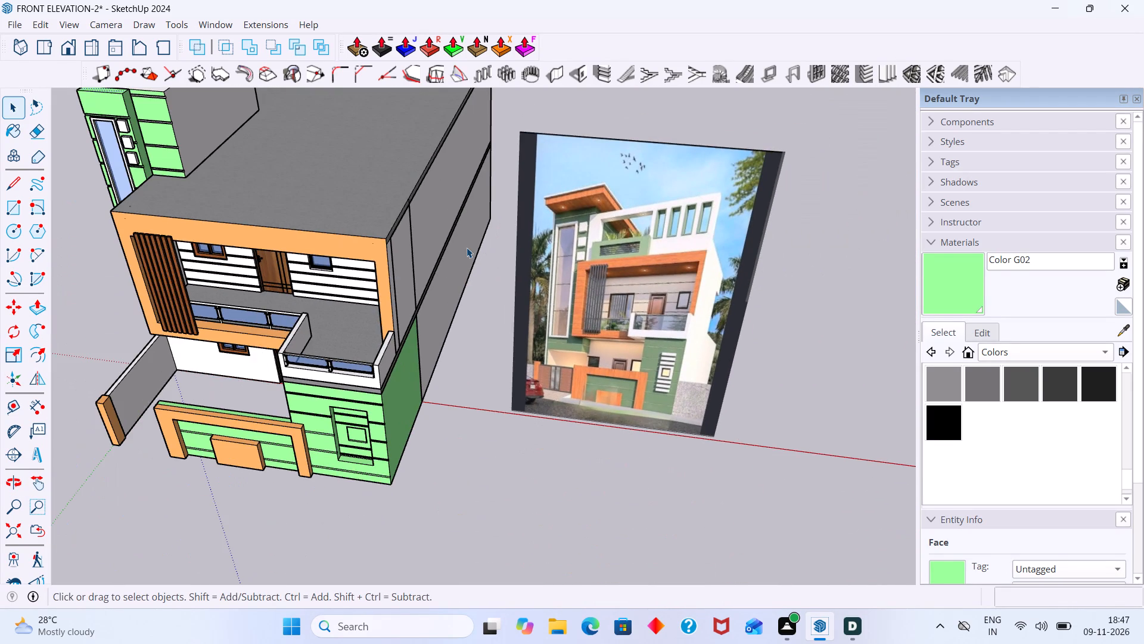
{"action": "middle_click_drag", "start_coordinate": [368, 236], "coordinate": [383, 237]}
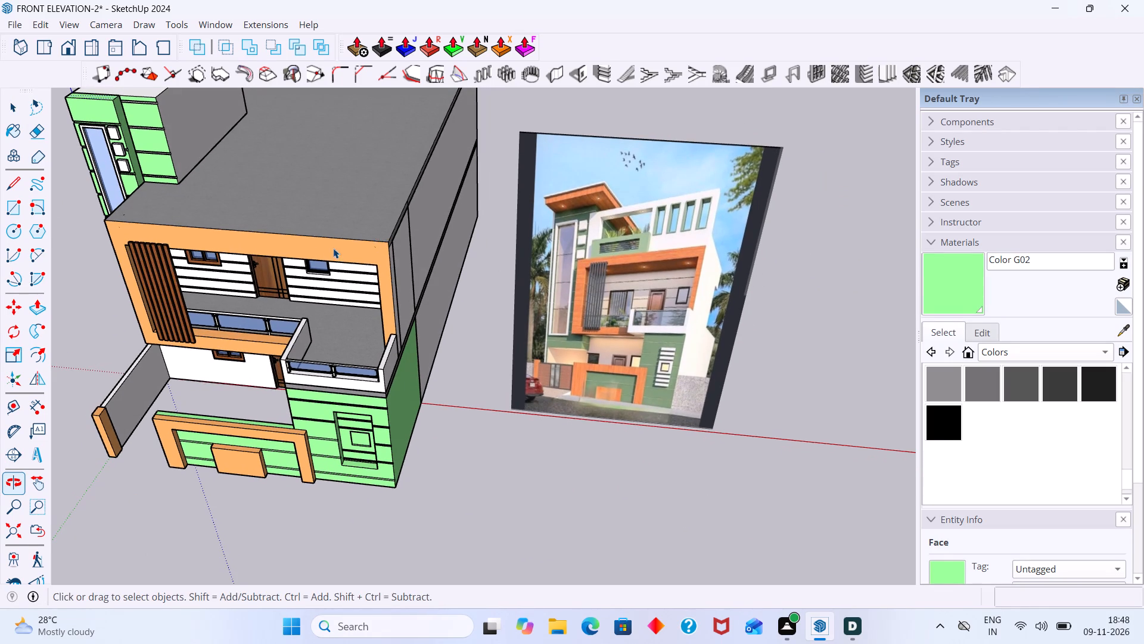
{"action": "middle_click_drag", "start_coordinate": [240, 238], "coordinate": [304, 188]}
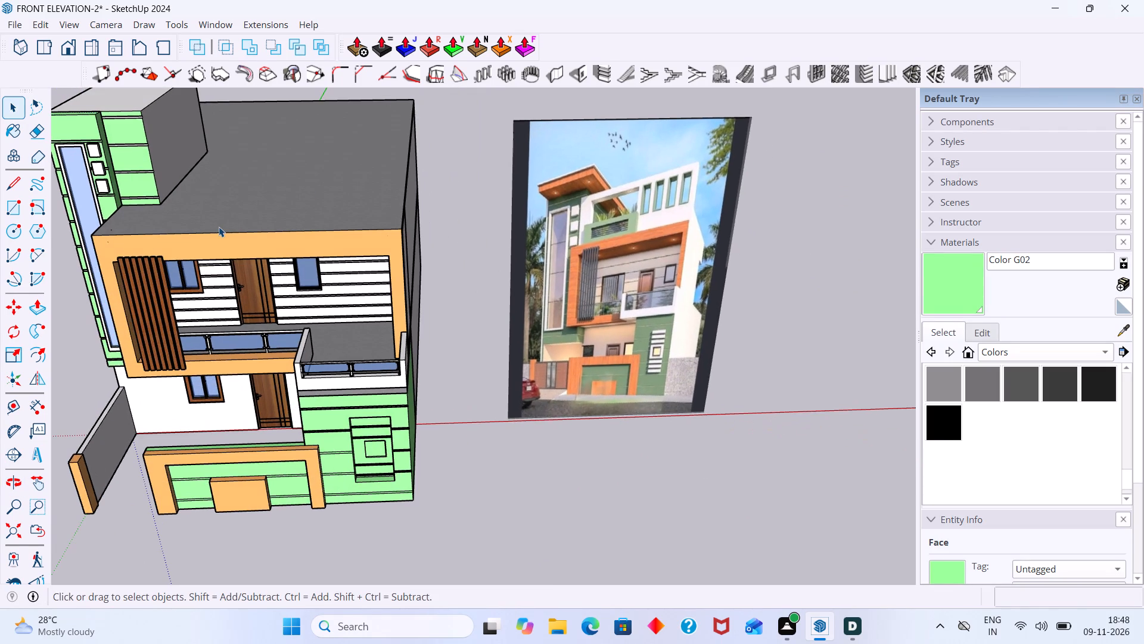
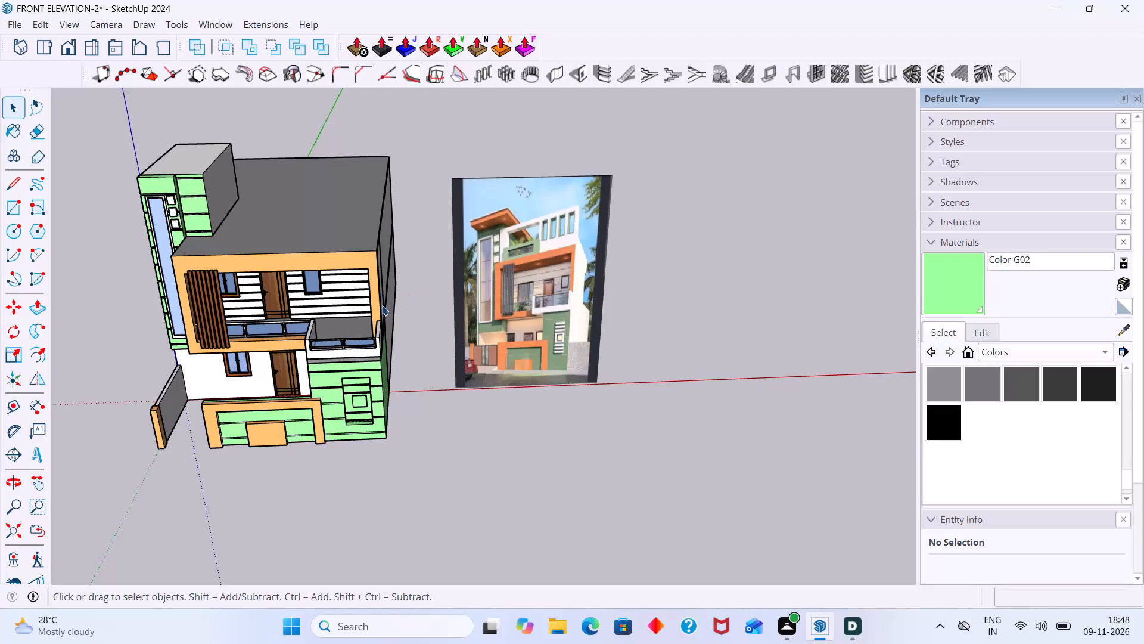
Create 10 grooves, 1 15/16" wide, 1" deep, 2' apart, on the rooftop tower's plain side face, starting level with its lowest front groove.
{"action": "middle_click_drag", "start_coordinate": [382, 305], "coordinate": [524, 287], "text": "shift"}
{"action": "scroll", "coordinate": [461, 295], "scroll_direction": "up", "scroll_amount": 5}
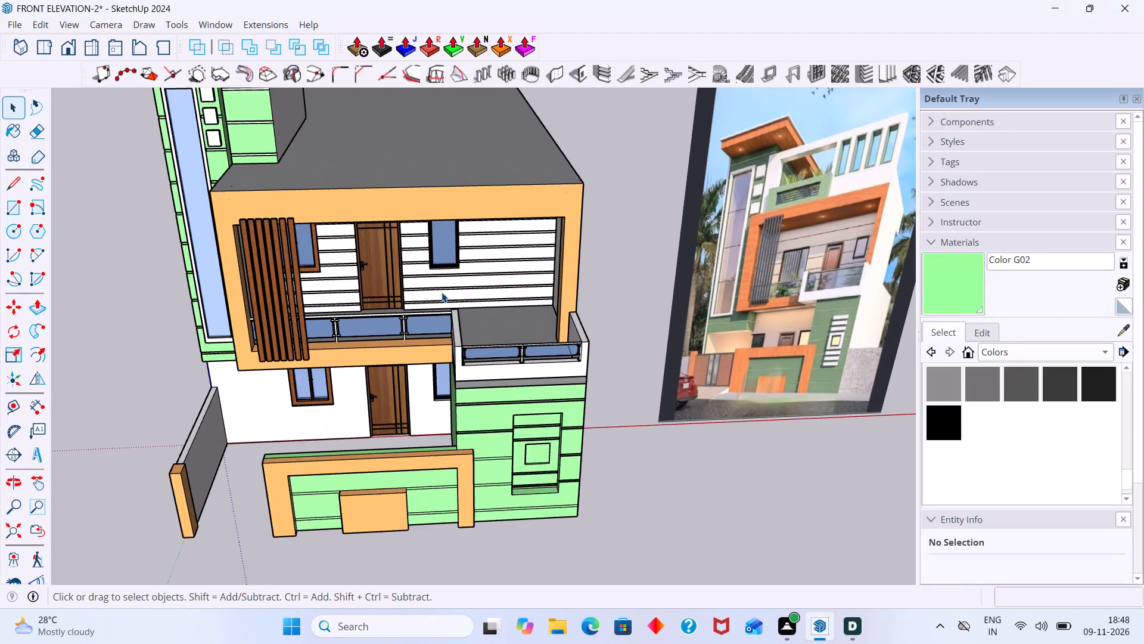
{"action": "scroll", "coordinate": [442, 292], "scroll_direction": "down", "scroll_amount": 5}
{"action": "middle_click_drag", "start_coordinate": [450, 287], "coordinate": [428, 268]}
{"action": "scroll", "coordinate": [339, 183], "scroll_direction": "up", "scroll_amount": 1}
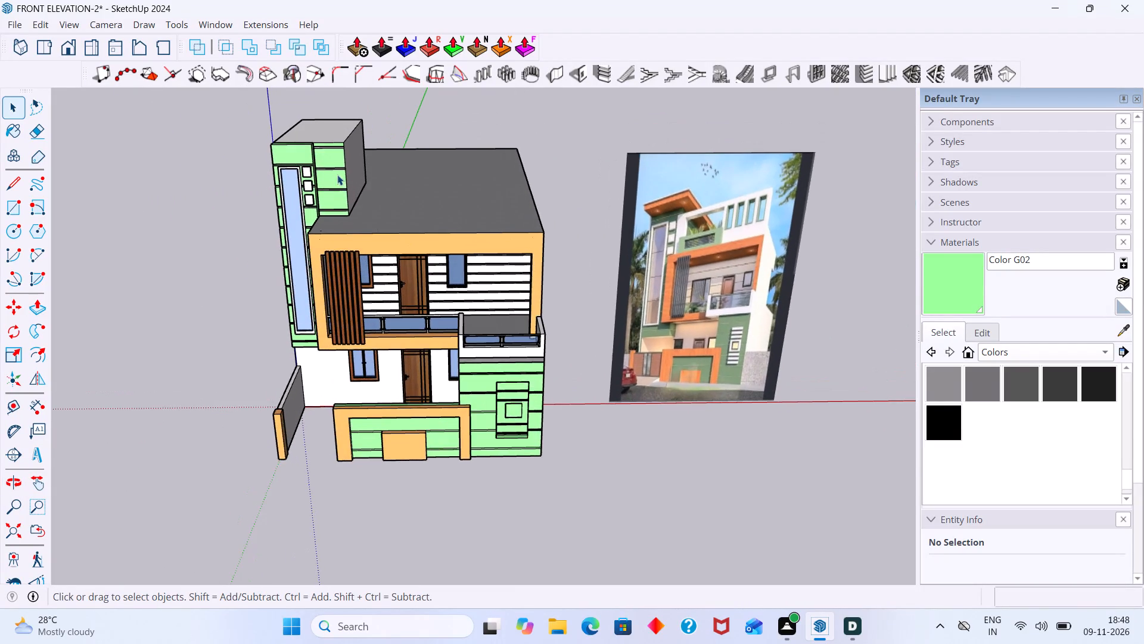
{"action": "scroll", "coordinate": [343, 162], "scroll_direction": "up", "scroll_amount": 2}
{"action": "middle_click_drag", "start_coordinate": [352, 153], "coordinate": [320, 151]}
{"action": "scroll", "coordinate": [325, 151], "scroll_direction": "up", "scroll_amount": 1}
{"action": "middle_click_drag", "start_coordinate": [321, 151], "coordinate": [259, 166]}
{"action": "scroll", "coordinate": [406, 166], "scroll_direction": "up", "scroll_amount": 1}
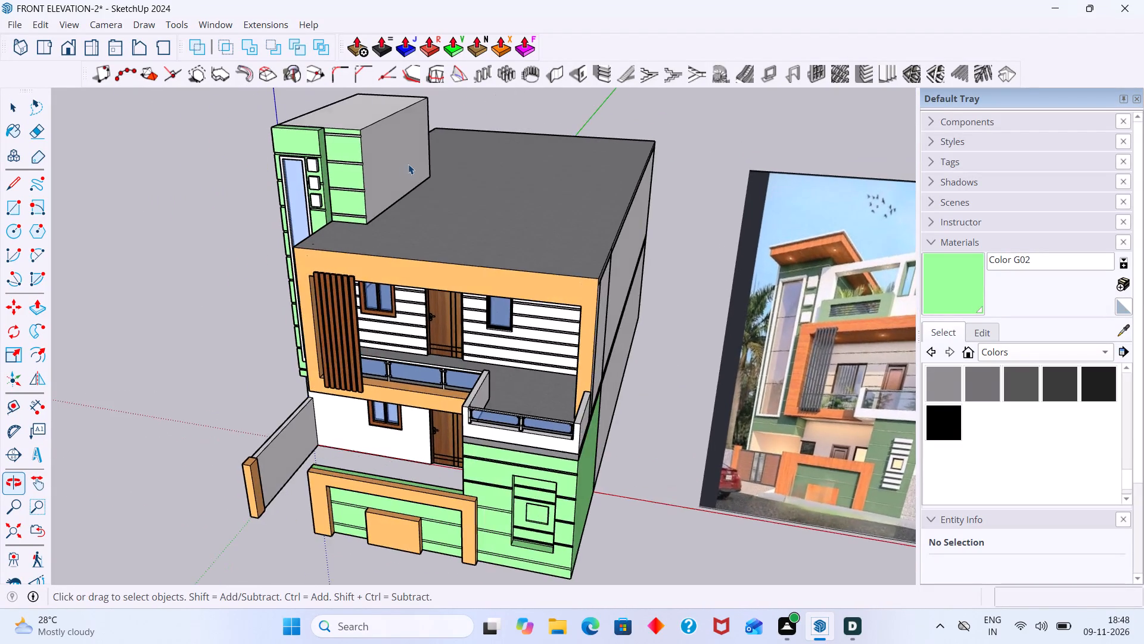
{"action": "scroll", "coordinate": [408, 164], "scroll_direction": "up", "scroll_amount": 4}
{"action": "left_click", "coordinate": [377, 157]}
{"action": "double_click", "coordinate": [366, 164]}
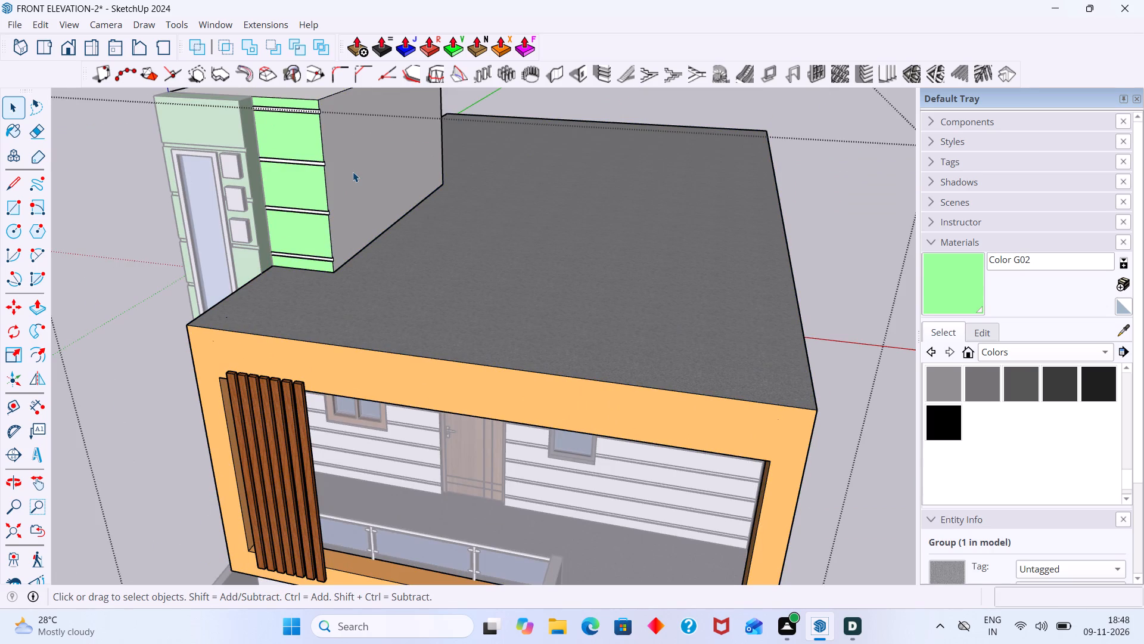
{"action": "left_click", "coordinate": [353, 172]}
{"action": "double_click", "coordinate": [353, 172]}
{"action": "left_click", "coordinate": [353, 172]}
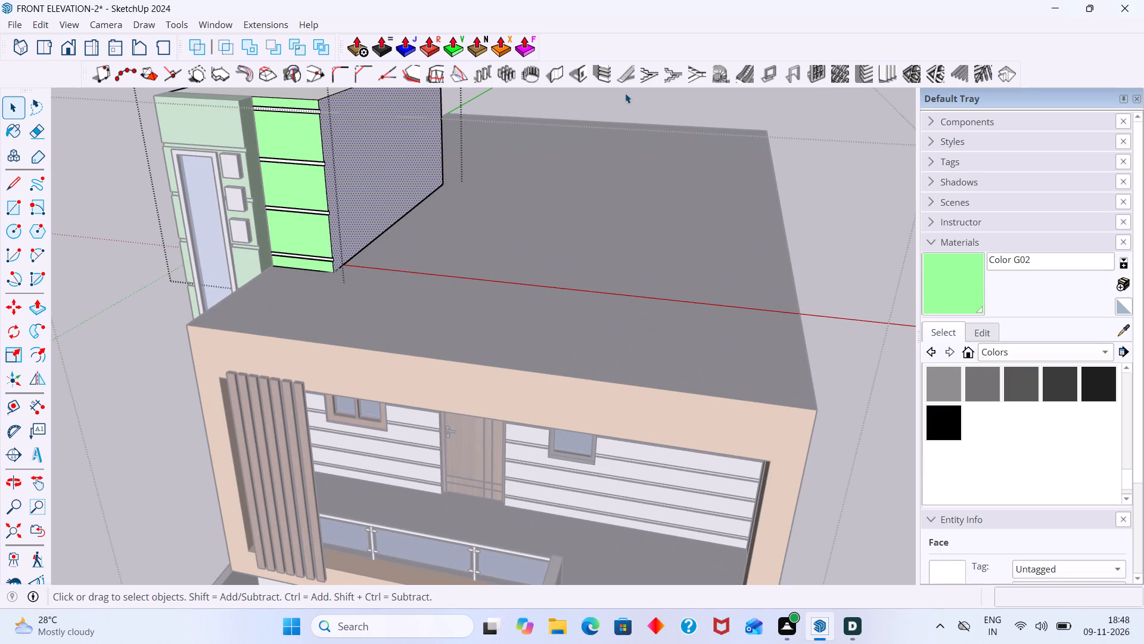
{"action": "left_click", "coordinate": [604, 78]}
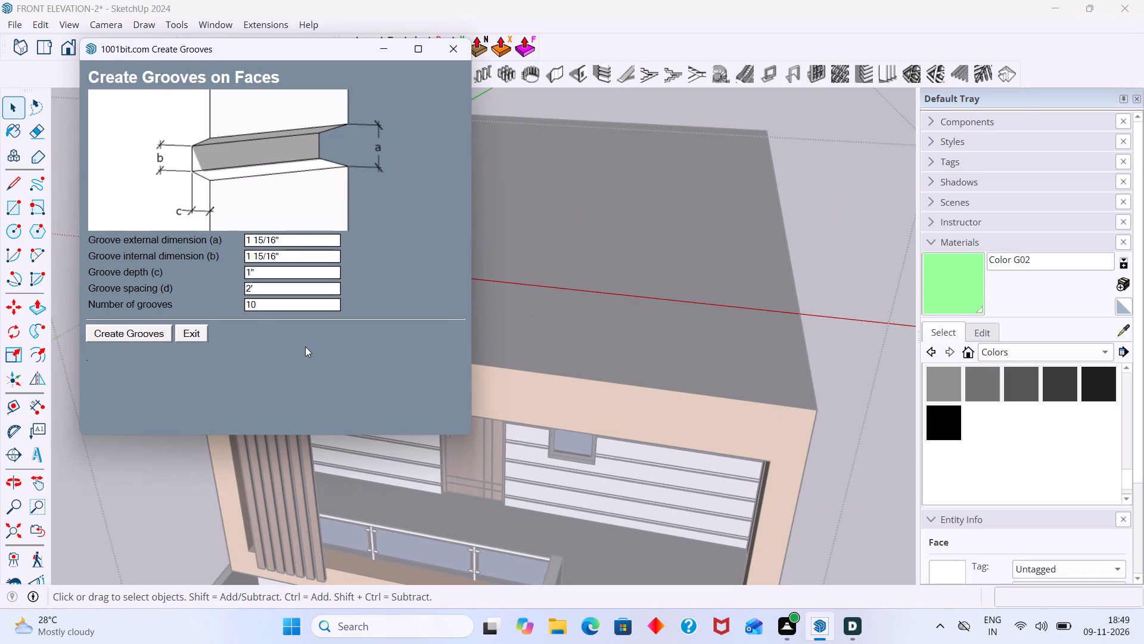
{"action": "left_click", "coordinate": [135, 331]}
{"action": "scroll", "coordinate": [214, 311], "scroll_direction": "up", "scroll_amount": 10}
{"action": "scroll", "coordinate": [377, 249], "scroll_direction": "up", "scroll_amount": 3}
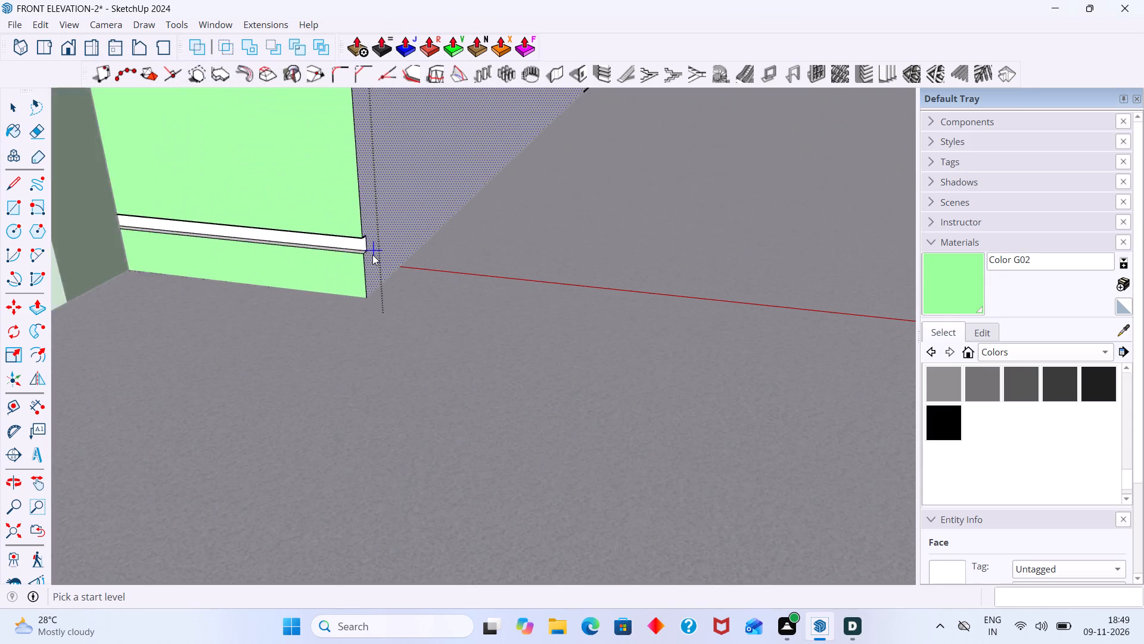
{"action": "scroll", "coordinate": [372, 255], "scroll_direction": "up", "scroll_amount": 6}
{"action": "left_click", "coordinate": [365, 249]}
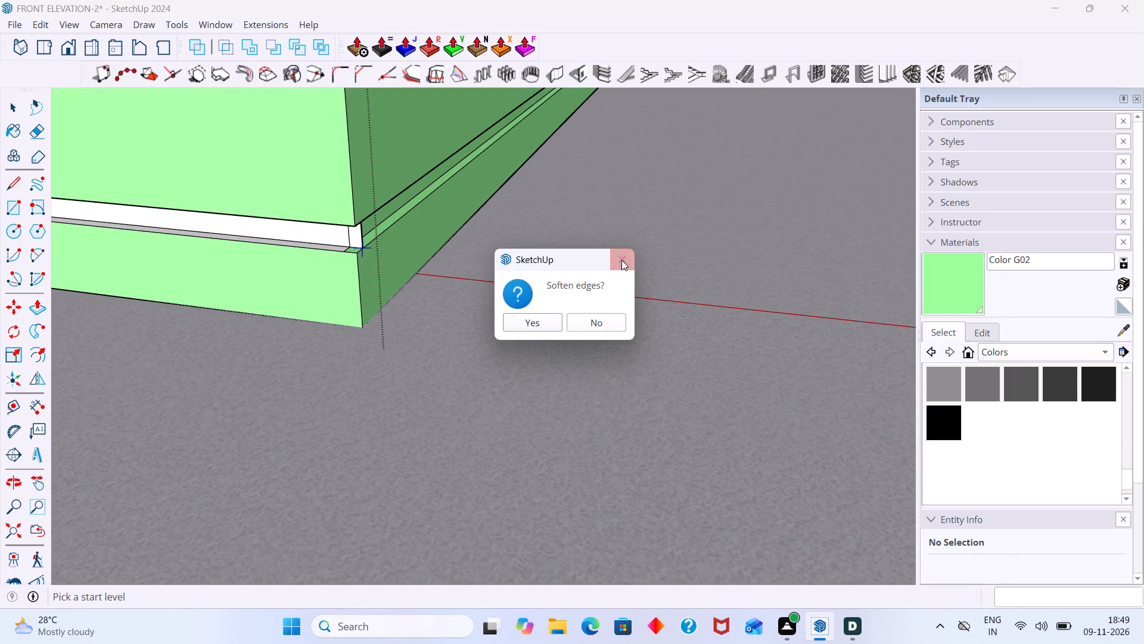
{"action": "left_click", "coordinate": [624, 259]}
Delete the leftover edges where the lowest side and front grooves meet at the rooftop tower's front corner.
{"action": "scroll", "coordinate": [570, 260], "scroll_direction": "down", "scroll_amount": 5}
{"action": "middle_click_drag", "start_coordinate": [558, 260], "coordinate": [408, 236]}
{"action": "scroll", "coordinate": [417, 235], "scroll_direction": "up", "scroll_amount": 2}
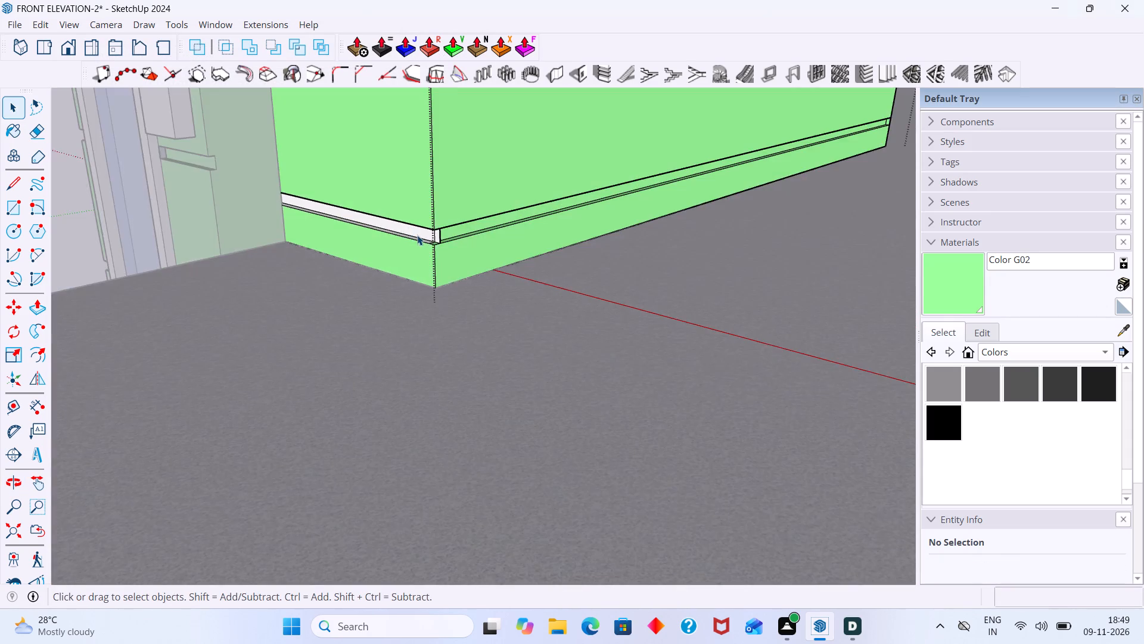
{"action": "scroll", "coordinate": [417, 235], "scroll_direction": "up", "scroll_amount": 6}
{"action": "left_click", "coordinate": [456, 233]}
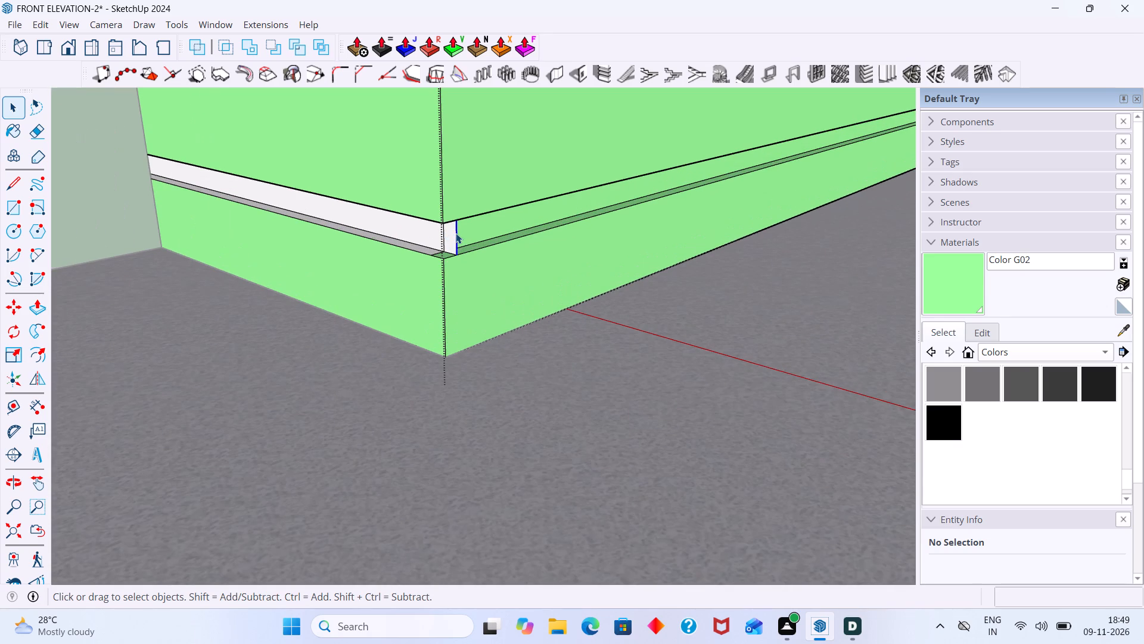
{"action": "key", "text": "Delete"}
{"action": "scroll", "coordinate": [456, 233], "scroll_direction": "down", "scroll_amount": 3}
{"action": "scroll", "coordinate": [452, 234], "scroll_direction": "up", "scroll_amount": 9}
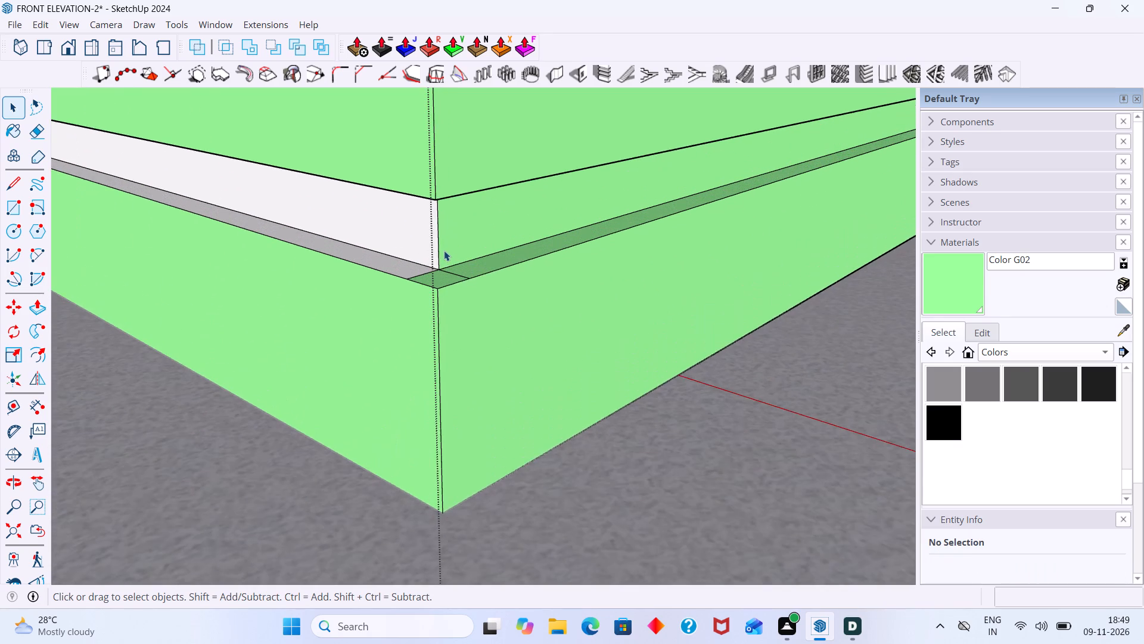
{"action": "scroll", "coordinate": [444, 250], "scroll_direction": "up", "scroll_amount": 4}
{"action": "left_click", "coordinate": [453, 276]}
{"action": "key", "text": "Delete"}
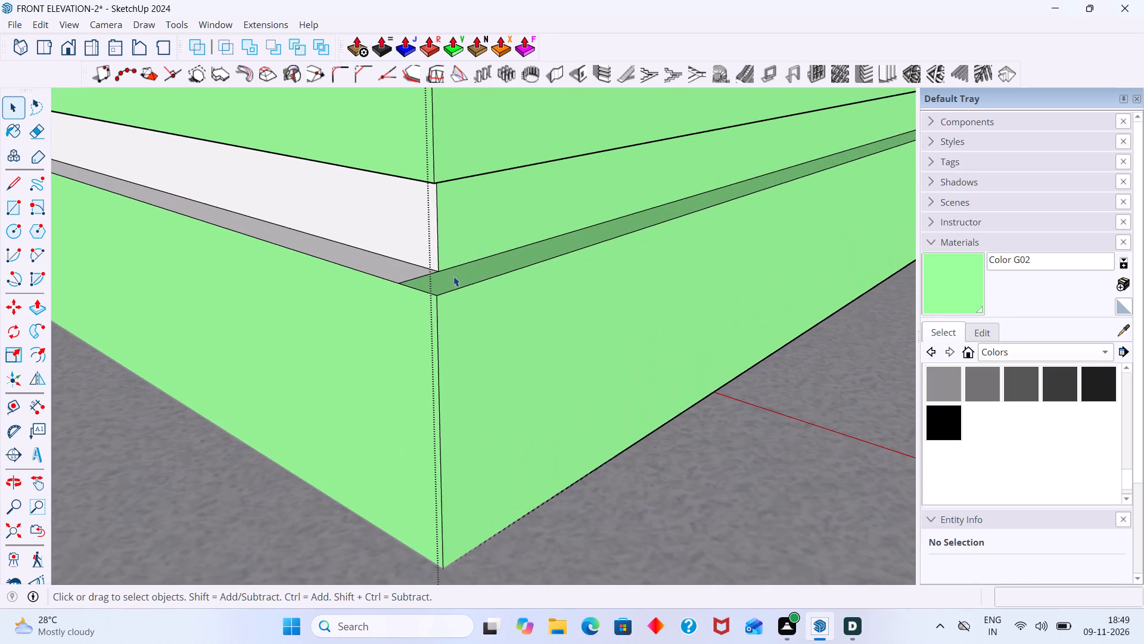
{"action": "left_click", "coordinate": [423, 278]}
{"action": "key", "text": "Delete"}
Remove the leftover edges at the front corner of the second groove from the bottom so both grooves join.
{"action": "scroll", "coordinate": [430, 275], "scroll_direction": "down", "scroll_amount": 6}
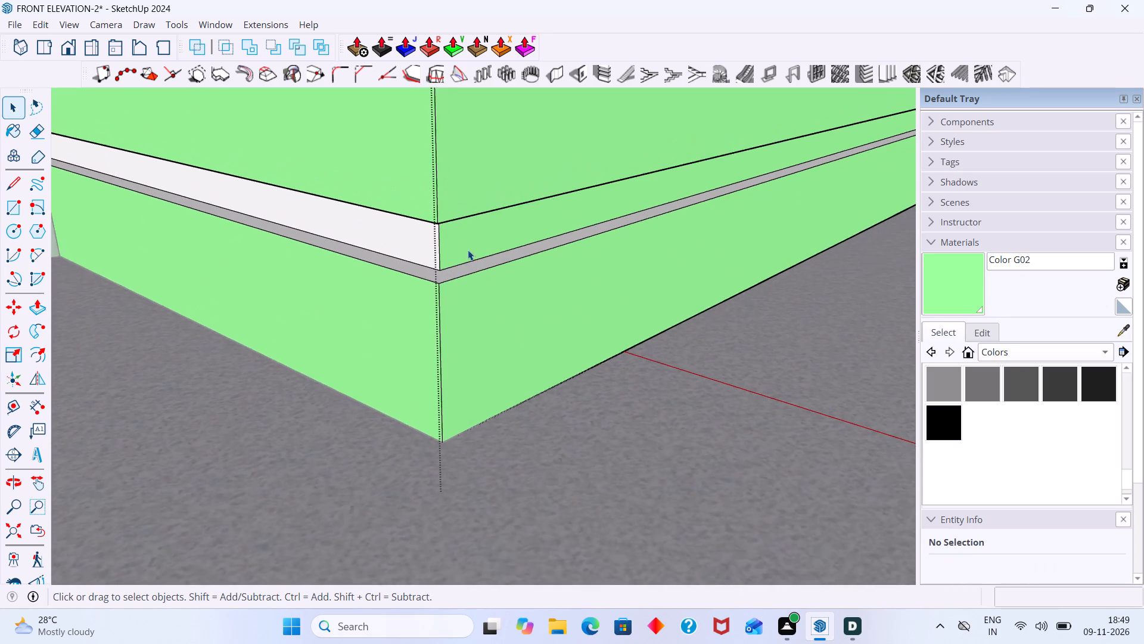
{"action": "scroll", "coordinate": [465, 245], "scroll_direction": "up", "scroll_amount": 3}
{"action": "middle_click_drag", "start_coordinate": [461, 244], "coordinate": [388, 237]}
{"action": "scroll", "coordinate": [388, 236], "scroll_direction": "down", "scroll_amount": 12}
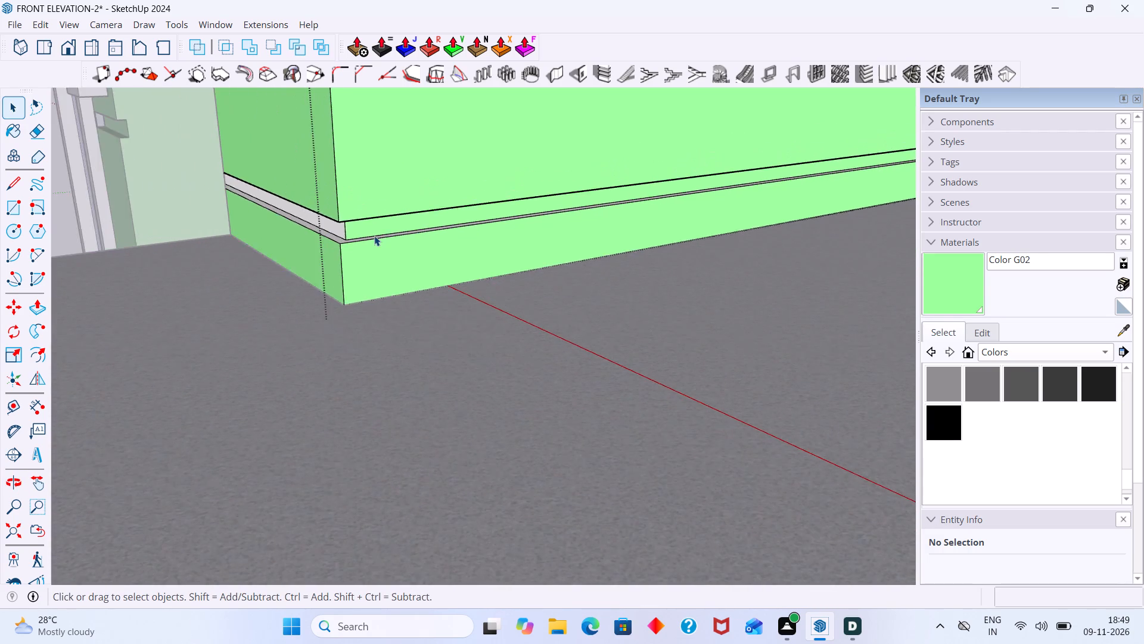
{"action": "scroll", "coordinate": [374, 236], "scroll_direction": "down", "scroll_amount": 7}
{"action": "middle_click_drag", "start_coordinate": [375, 236], "coordinate": [340, 319], "text": "shift"}
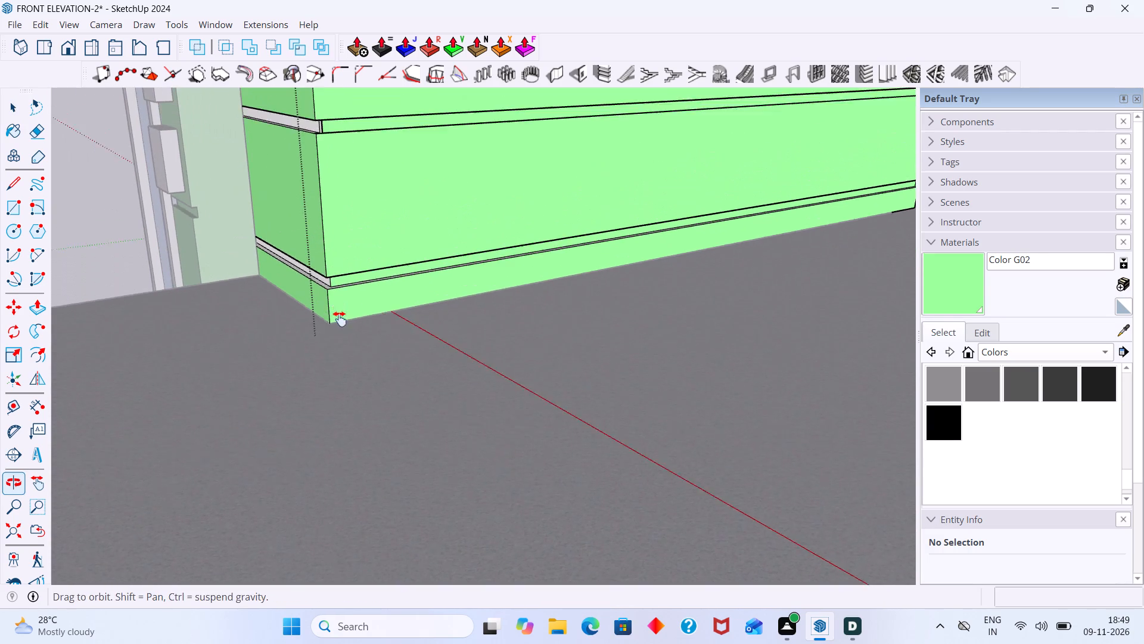
{"action": "middle_click_drag", "start_coordinate": [340, 319], "coordinate": [340, 320], "text": "shift"}
{"action": "scroll", "coordinate": [340, 320], "scroll_direction": "up", "scroll_amount": 8}
{"action": "scroll", "coordinate": [324, 308], "scroll_direction": "down", "scroll_amount": 4}
{"action": "middle_click_drag", "start_coordinate": [343, 279], "coordinate": [366, 357]}
{"action": "scroll", "coordinate": [353, 281], "scroll_direction": "down", "scroll_amount": 2}
{"action": "middle_click_drag", "start_coordinate": [355, 256], "coordinate": [385, 318]}
{"action": "scroll", "coordinate": [354, 259], "scroll_direction": "up", "scroll_amount": 11}
{"action": "left_click", "coordinate": [368, 296]}
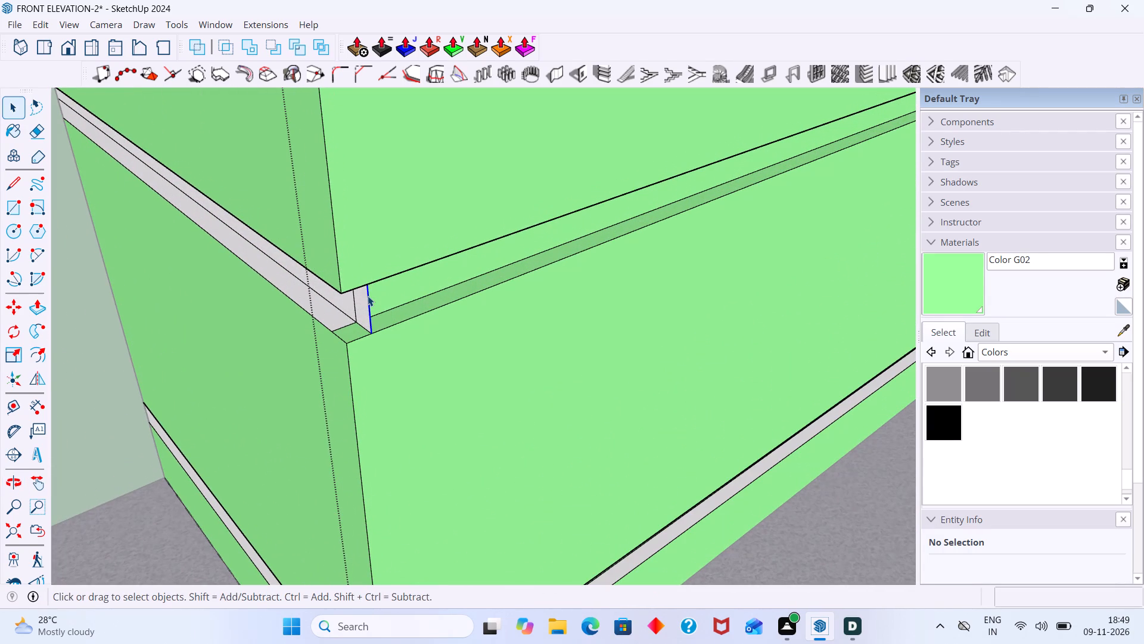
{"action": "key", "text": "Delete"}
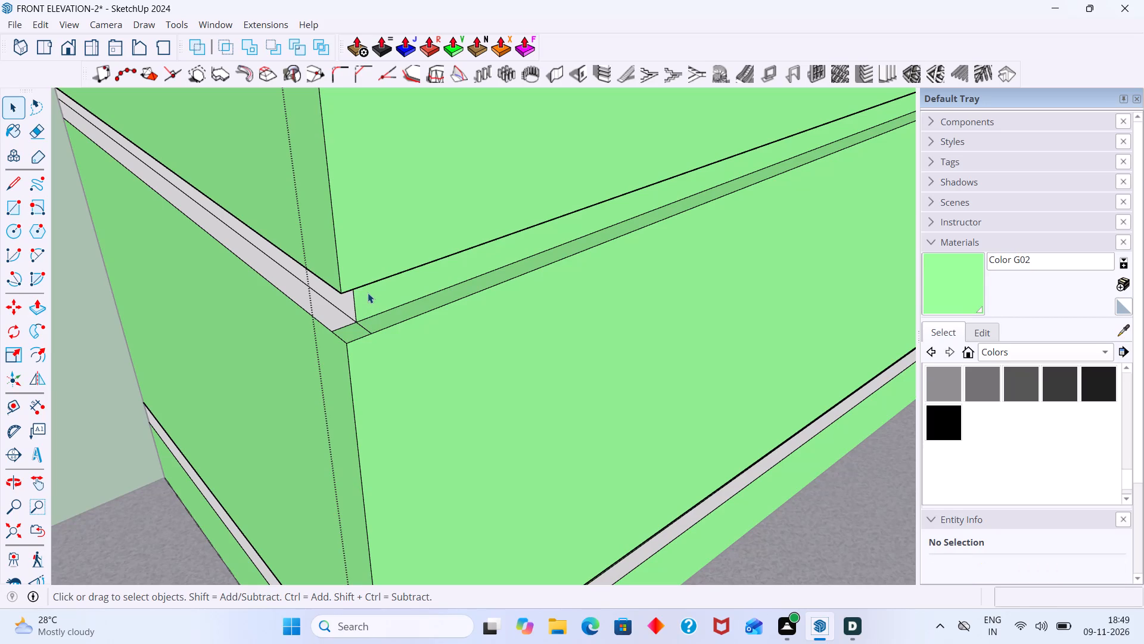
{"action": "type", "text": "RE"}
{"action": "scroll", "coordinate": [368, 293], "scroll_direction": "down", "scroll_amount": 9}
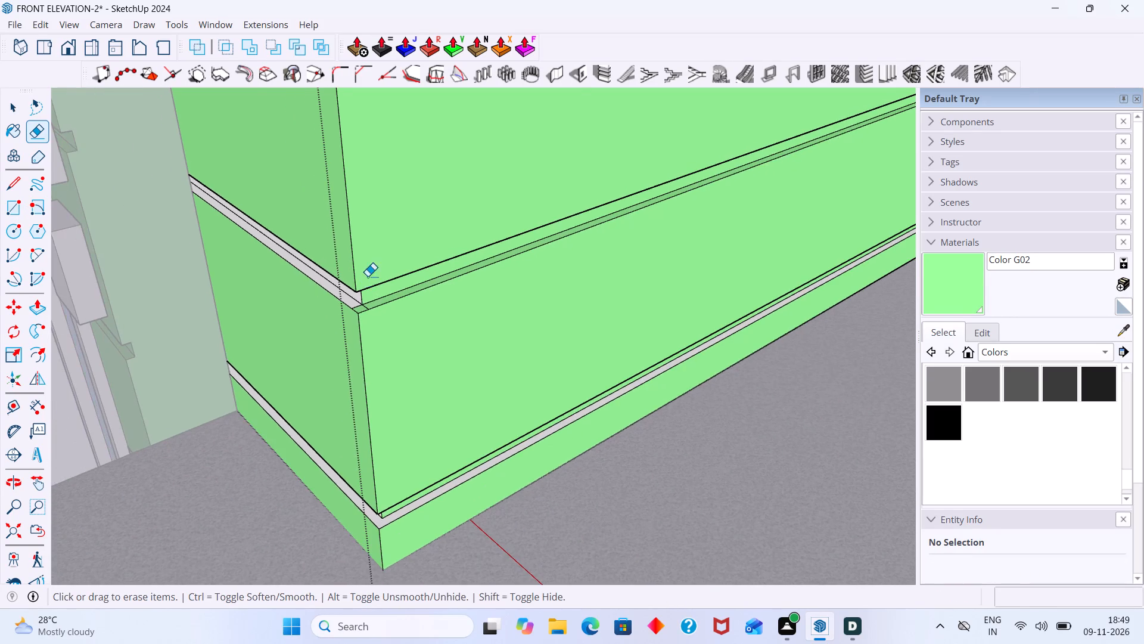
{"action": "middle_click_drag", "start_coordinate": [368, 276], "coordinate": [391, 423], "text": "shift"}
{"action": "scroll", "coordinate": [384, 424], "scroll_direction": "up", "scroll_amount": 15}
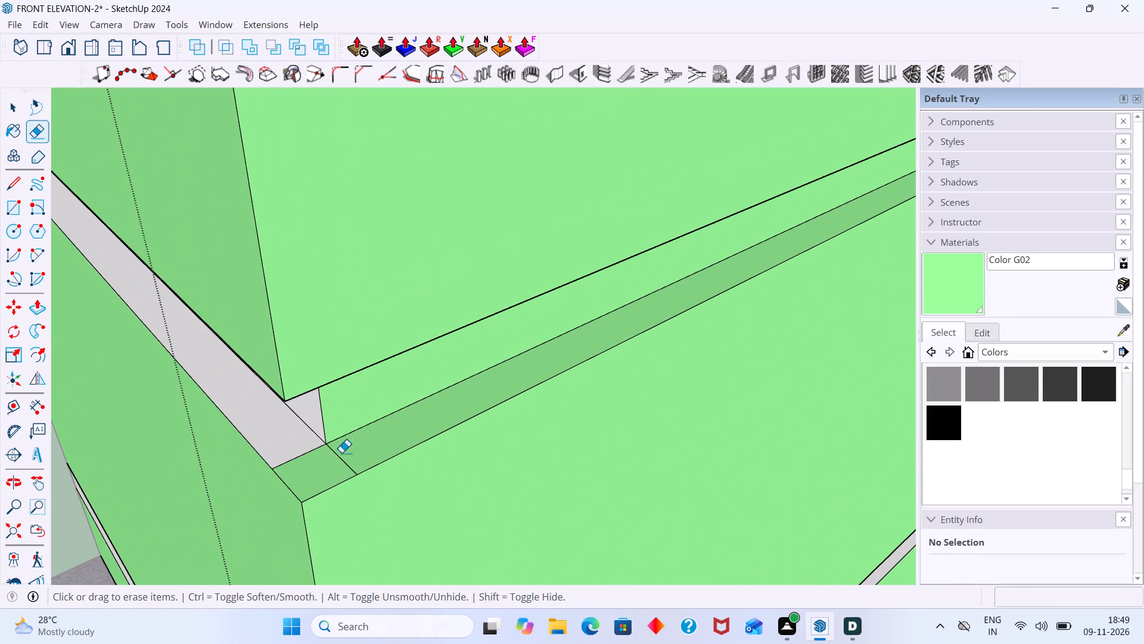
{"action": "left_click_drag", "start_coordinate": [343, 453], "coordinate": [336, 467]}
{"action": "left_click", "coordinate": [310, 450]}
Erase the leftover corner edges where the third side groove from the bottom meets the front groove.
{"action": "scroll", "coordinate": [327, 444], "scroll_direction": "down", "scroll_amount": 3}
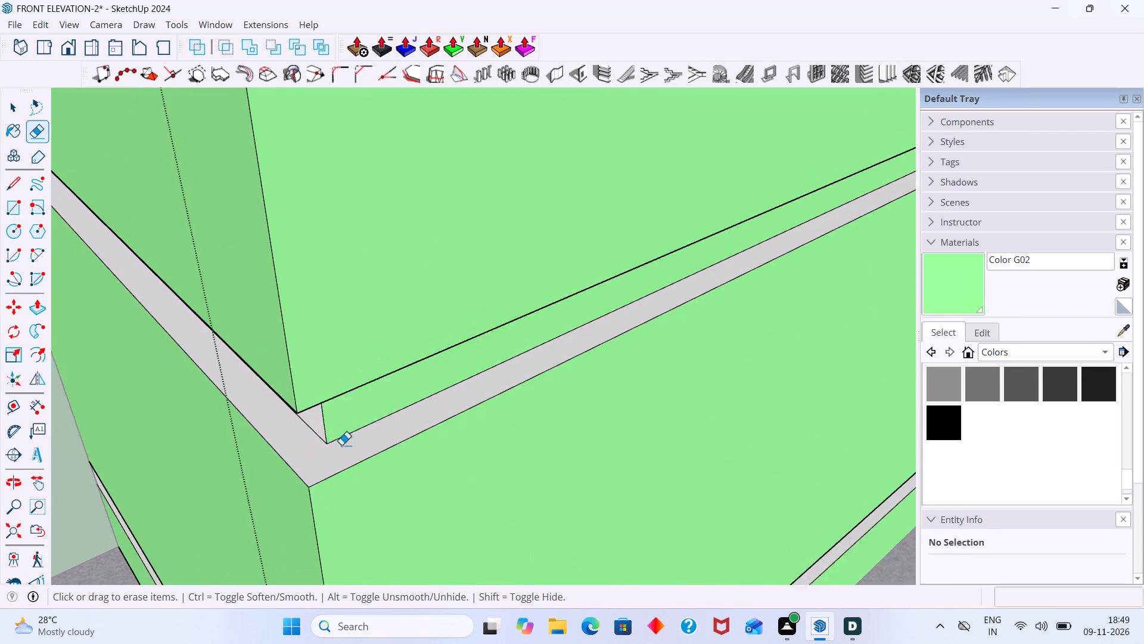
{"action": "scroll", "coordinate": [341, 445], "scroll_direction": "down", "scroll_amount": 19}
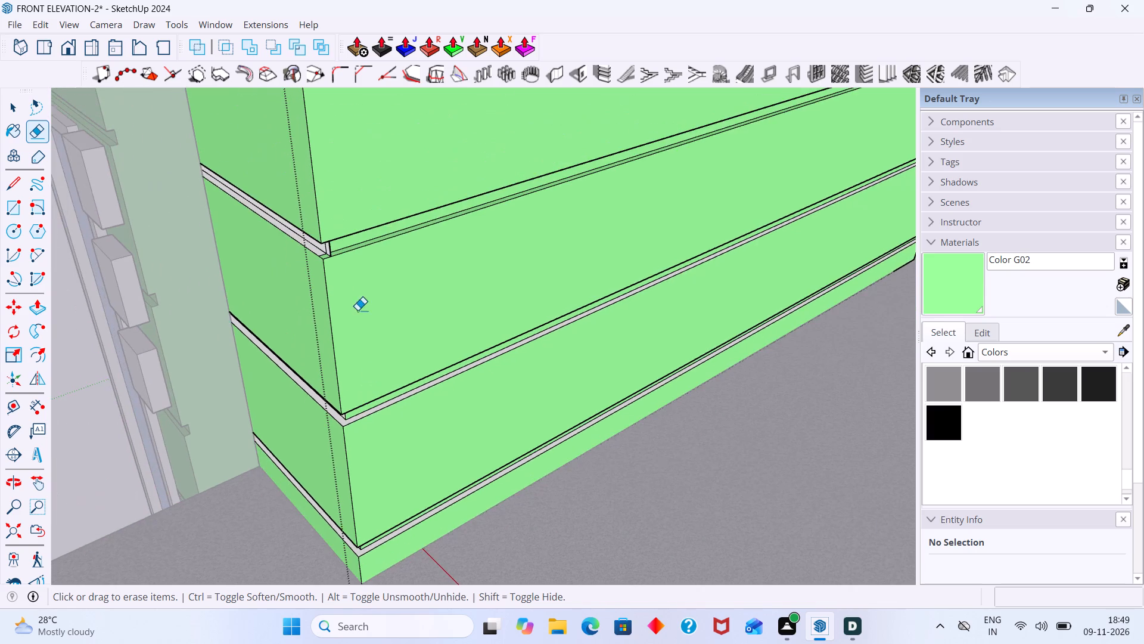
{"action": "scroll", "coordinate": [321, 268], "scroll_direction": "up", "scroll_amount": 14}
{"action": "left_click", "coordinate": [355, 239]}
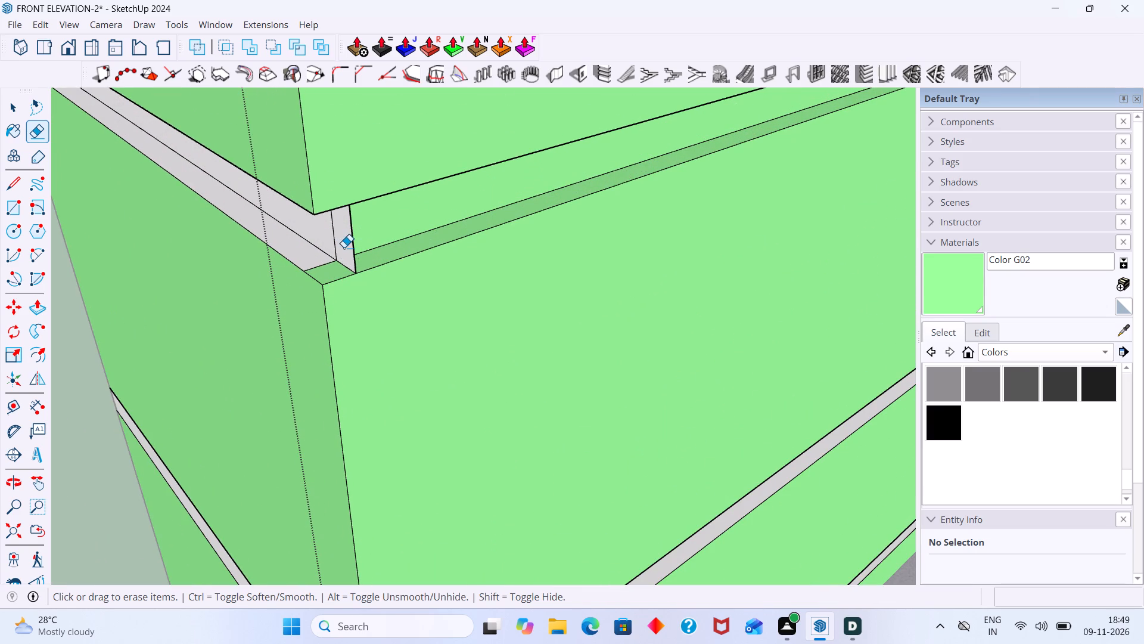
{"action": "left_click", "coordinate": [351, 246]}
{"action": "left_click", "coordinate": [354, 243]}
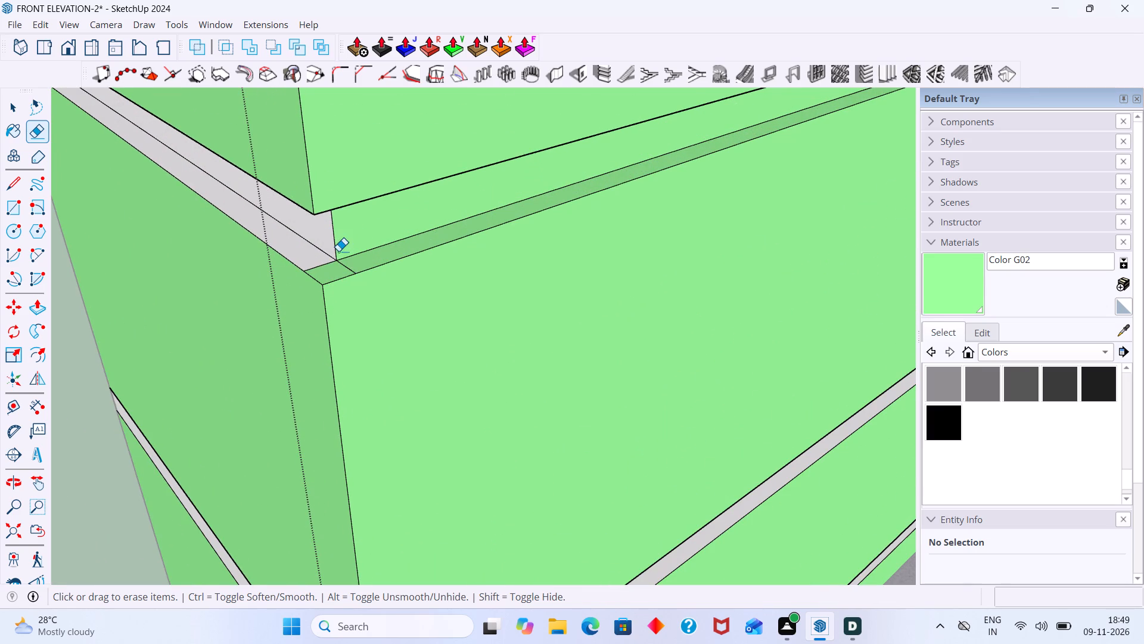
{"action": "scroll", "coordinate": [337, 253], "scroll_direction": "up", "scroll_amount": 6}
{"action": "left_click_drag", "start_coordinate": [352, 268], "coordinate": [318, 266]}
Erase the leftover corner edges where the topmost side groove meets the front groove.
{"action": "scroll", "coordinate": [318, 266], "scroll_direction": "down", "scroll_amount": 6}
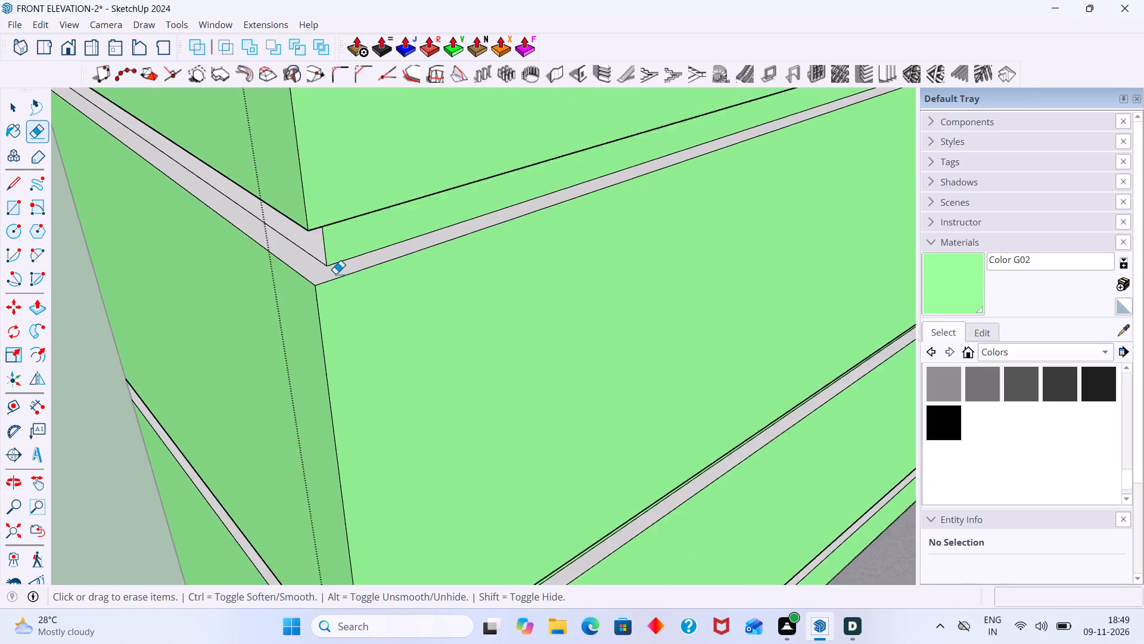
{"action": "scroll", "coordinate": [335, 274], "scroll_direction": "down", "scroll_amount": 20}
{"action": "scroll", "coordinate": [335, 274], "scroll_direction": "down", "scroll_amount": 3}
{"action": "middle_click_drag", "start_coordinate": [315, 277], "coordinate": [315, 397], "text": "shift"}
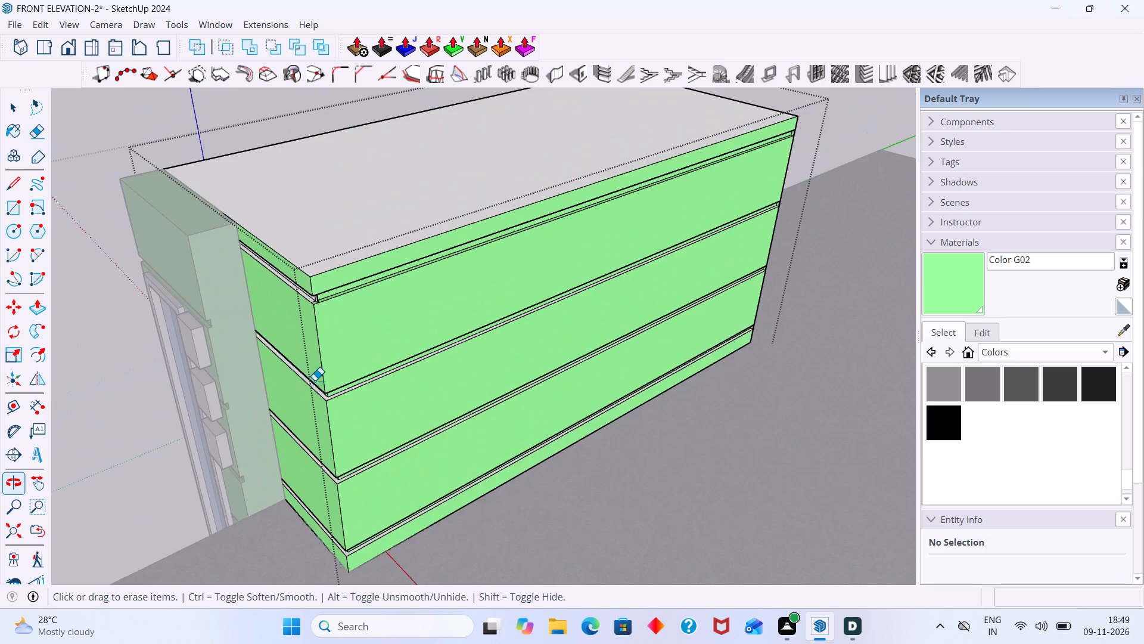
{"action": "scroll", "coordinate": [320, 308], "scroll_direction": "up", "scroll_amount": 20}
{"action": "scroll", "coordinate": [320, 308], "scroll_direction": "up", "scroll_amount": 1}
{"action": "middle_click", "coordinate": [309, 293]}
{"action": "left_click", "coordinate": [314, 311]}
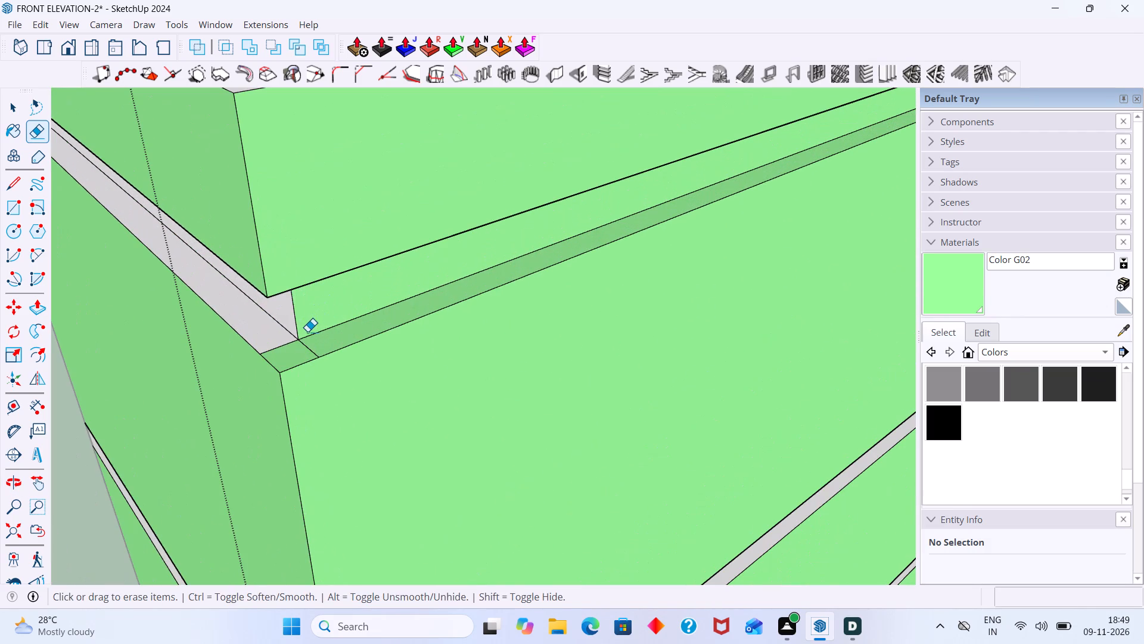
{"action": "left_click_drag", "start_coordinate": [309, 332], "coordinate": [298, 355]}
{"action": "key", "text": "ctrl+z"}
{"action": "left_click_drag", "start_coordinate": [317, 345], "coordinate": [284, 340]}
Erase the end edges closing the two upper side grooves at the tower's rear corner.
{"action": "scroll", "coordinate": [288, 339], "scroll_direction": "down", "scroll_amount": 14}
{"action": "middle_click_drag", "start_coordinate": [313, 346], "coordinate": [394, 282]}
{"action": "scroll", "coordinate": [468, 223], "scroll_direction": "up", "scroll_amount": 5}
{"action": "scroll", "coordinate": [464, 221], "scroll_direction": "down", "scroll_amount": 15}
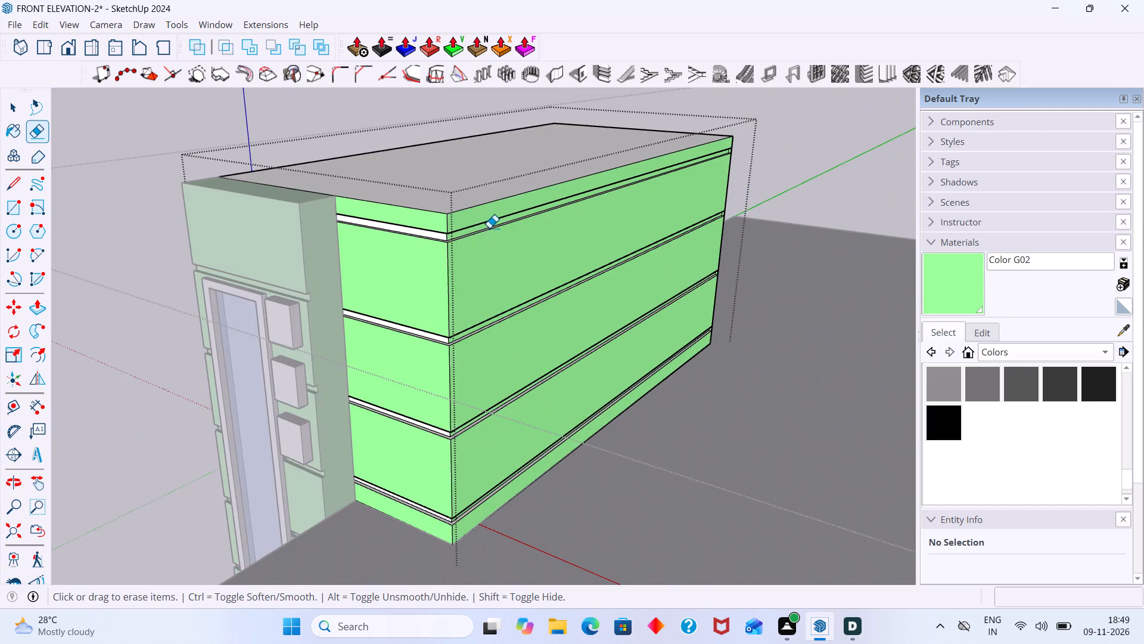
{"action": "middle_click_drag", "start_coordinate": [626, 196], "coordinate": [542, 213]}
{"action": "middle_click_drag", "start_coordinate": [810, 186], "coordinate": [401, 262], "text": "shift"}
{"action": "scroll", "coordinate": [533, 233], "scroll_direction": "up", "scroll_amount": 20}
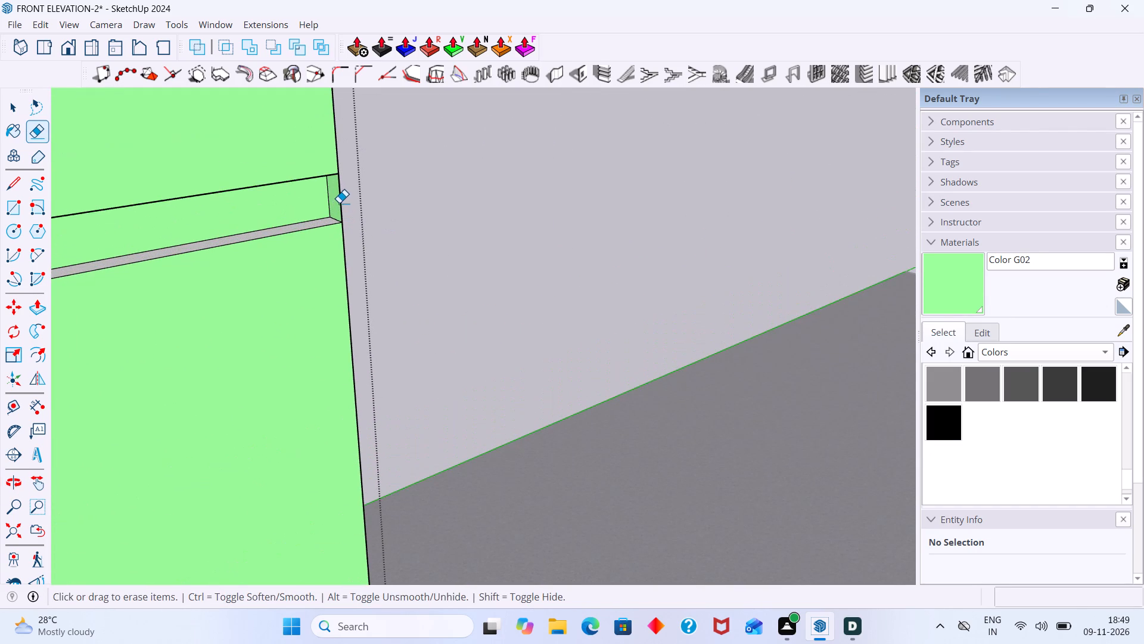
{"action": "left_click", "coordinate": [339, 203]}
{"action": "scroll", "coordinate": [339, 206], "scroll_direction": "down", "scroll_amount": 5}
{"action": "middle_click_drag", "start_coordinate": [351, 358], "coordinate": [376, 294]}
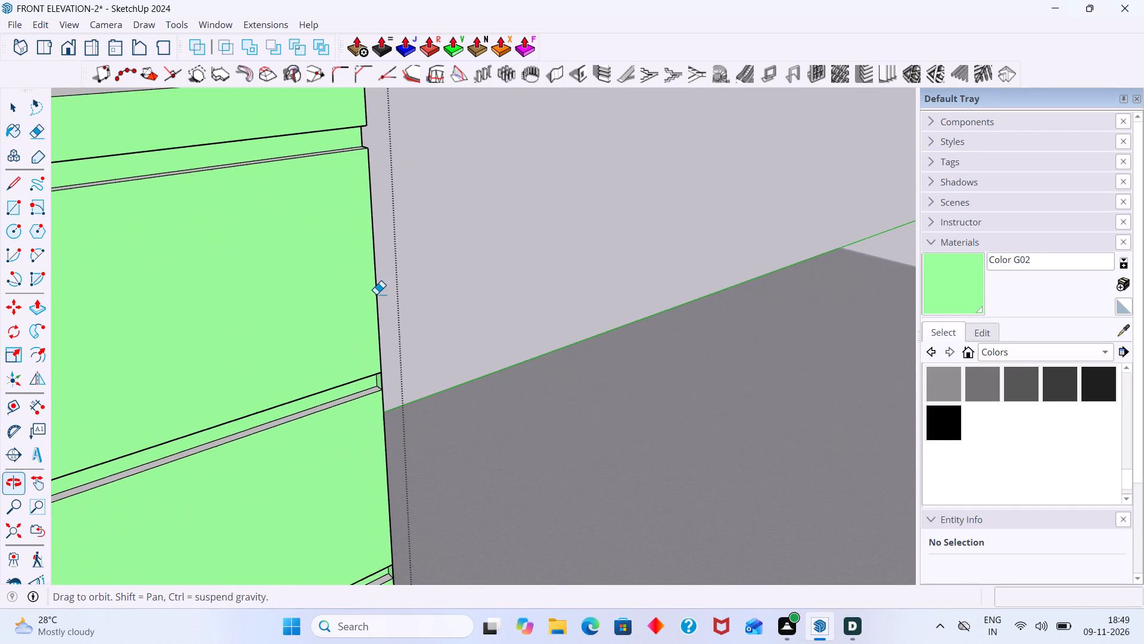
{"action": "middle_click_drag", "start_coordinate": [376, 294], "coordinate": [375, 290]}
{"action": "scroll", "coordinate": [379, 372], "scroll_direction": "up", "scroll_amount": 7}
{"action": "left_click", "coordinate": [383, 387]}
Erase the end edges closing the two lower side grooves at the tower's rear corner.
{"action": "scroll", "coordinate": [387, 383], "scroll_direction": "down", "scroll_amount": 7}
{"action": "middle_click_drag", "start_coordinate": [394, 390], "coordinate": [407, 373]}
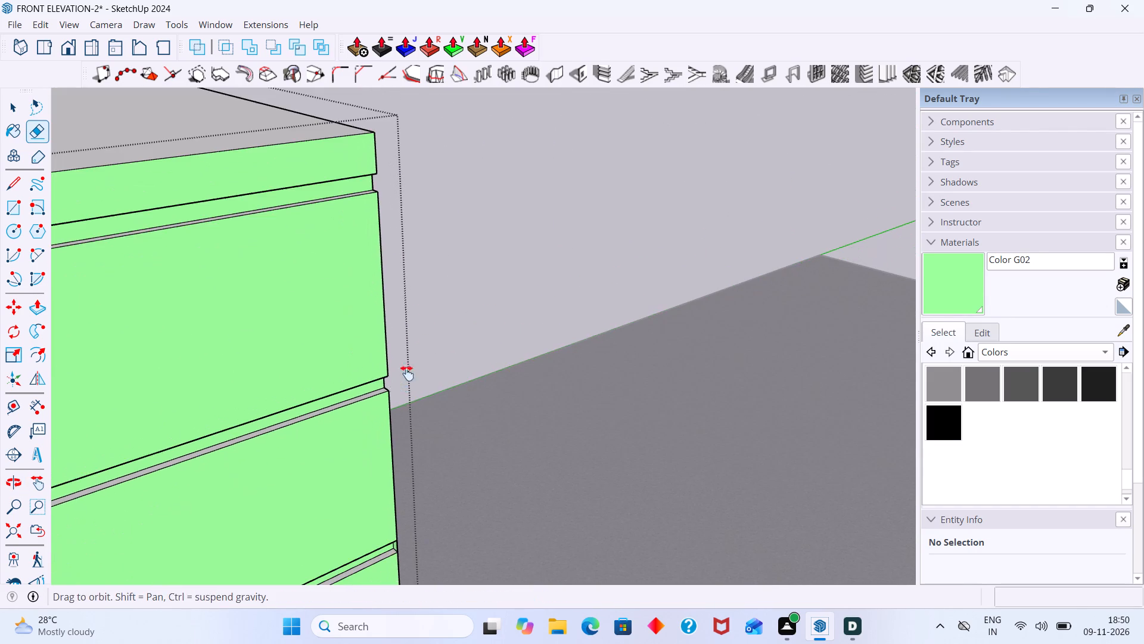
{"action": "middle_click_drag", "start_coordinate": [407, 373], "coordinate": [447, 283]}
{"action": "scroll", "coordinate": [453, 317], "scroll_direction": "down", "scroll_amount": 4}
{"action": "middle_click_drag", "start_coordinate": [444, 424], "coordinate": [443, 359]}
{"action": "scroll", "coordinate": [445, 363], "scroll_direction": "up", "scroll_amount": 14}
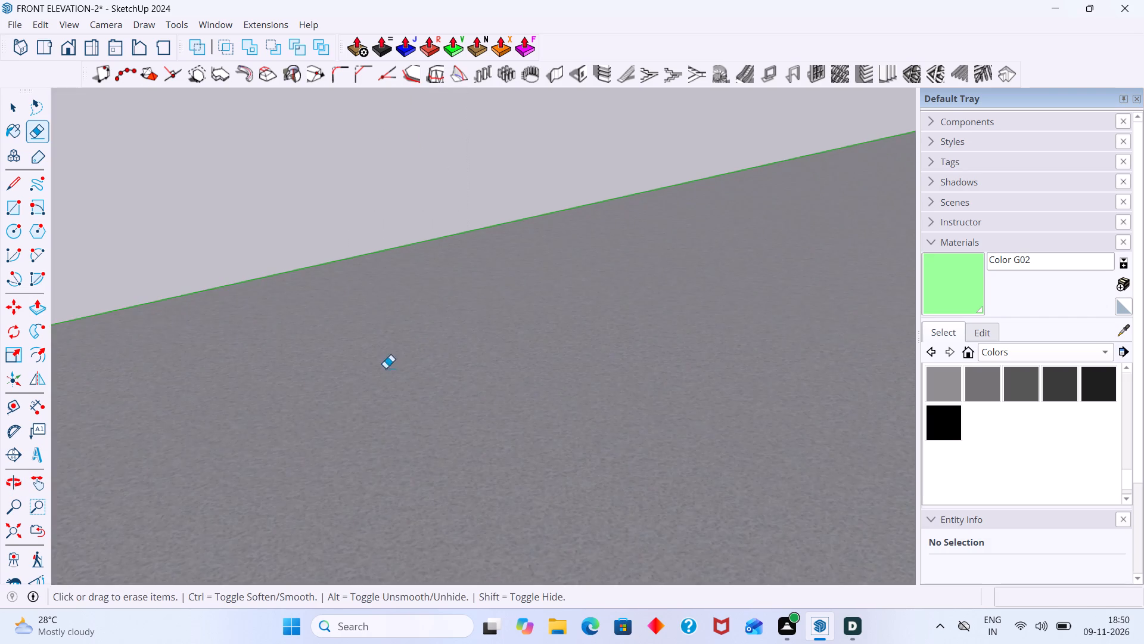
{"action": "scroll", "coordinate": [386, 369], "scroll_direction": "down", "scroll_amount": 6}
{"action": "scroll", "coordinate": [347, 388], "scroll_direction": "up", "scroll_amount": 3}
{"action": "left_click", "coordinate": [347, 388]}
{"action": "scroll", "coordinate": [347, 388], "scroll_direction": "down", "scroll_amount": 10}
{"action": "middle_click_drag", "start_coordinate": [384, 411], "coordinate": [503, 311]}
{"action": "scroll", "coordinate": [512, 374], "scroll_direction": "up", "scroll_amount": 16}
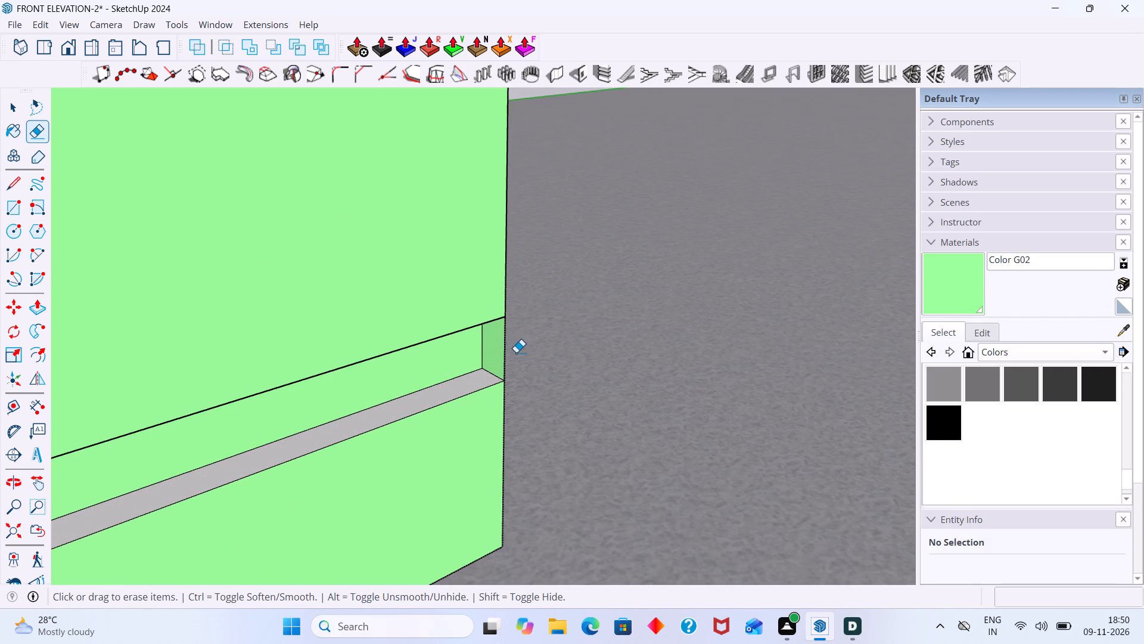
{"action": "left_click", "coordinate": [505, 355]}
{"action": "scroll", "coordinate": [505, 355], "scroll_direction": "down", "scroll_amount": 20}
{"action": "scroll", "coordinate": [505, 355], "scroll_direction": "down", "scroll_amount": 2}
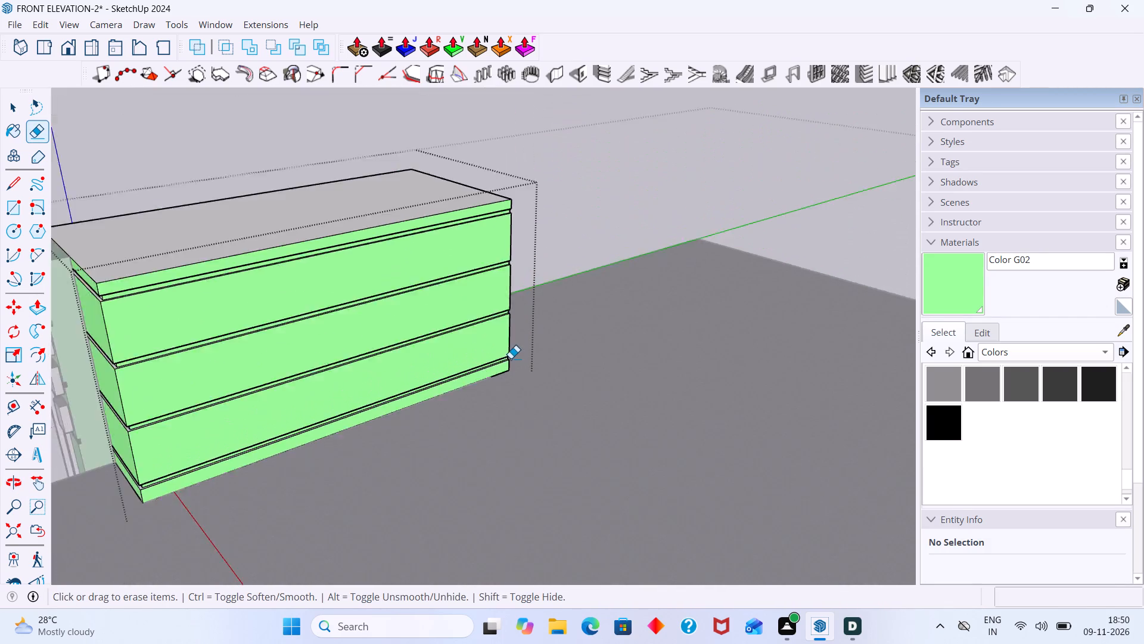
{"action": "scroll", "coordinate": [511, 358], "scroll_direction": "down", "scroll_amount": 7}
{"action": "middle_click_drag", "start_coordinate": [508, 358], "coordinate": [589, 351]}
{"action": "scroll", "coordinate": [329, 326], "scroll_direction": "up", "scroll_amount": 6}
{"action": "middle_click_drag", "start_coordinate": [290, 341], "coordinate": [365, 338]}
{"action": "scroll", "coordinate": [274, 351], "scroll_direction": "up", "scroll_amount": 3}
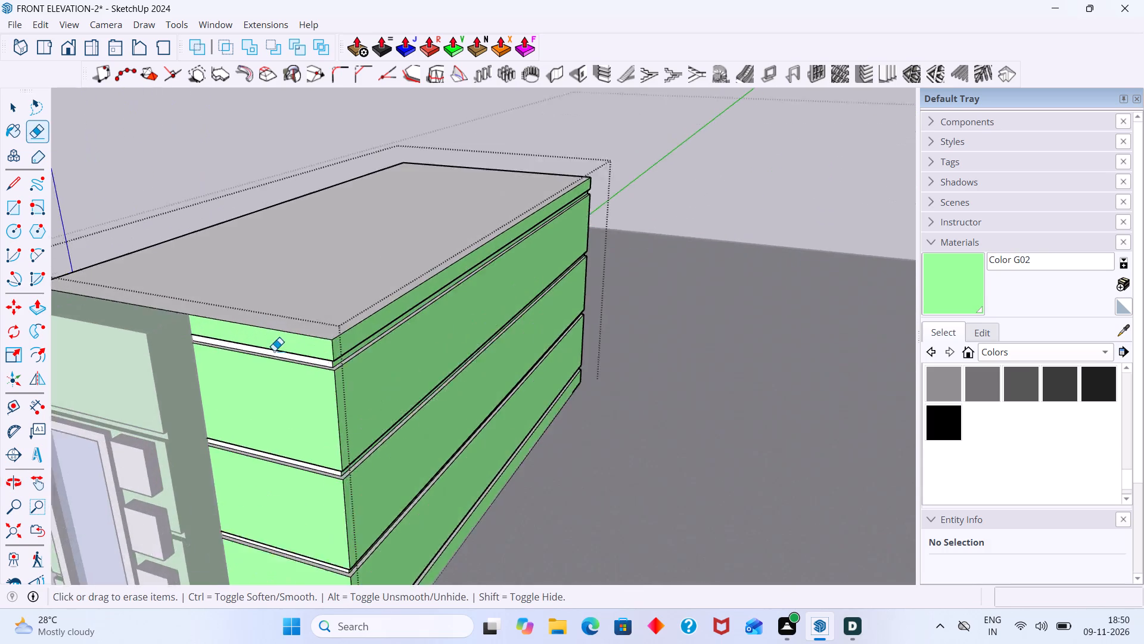
Examine the tower's groove corners from the front and along the side face.
{"action": "scroll", "coordinate": [274, 351], "scroll_direction": "up", "scroll_amount": 1}
{"action": "middle_click_drag", "start_coordinate": [265, 352], "coordinate": [491, 301]}
{"action": "middle_click_drag", "start_coordinate": [510, 309], "coordinate": [527, 271], "text": "shift"}
{"action": "middle_click_drag", "start_coordinate": [532, 318], "coordinate": [523, 228], "text": "shift"}
{"action": "scroll", "coordinate": [511, 327], "scroll_direction": "up", "scroll_amount": 2}
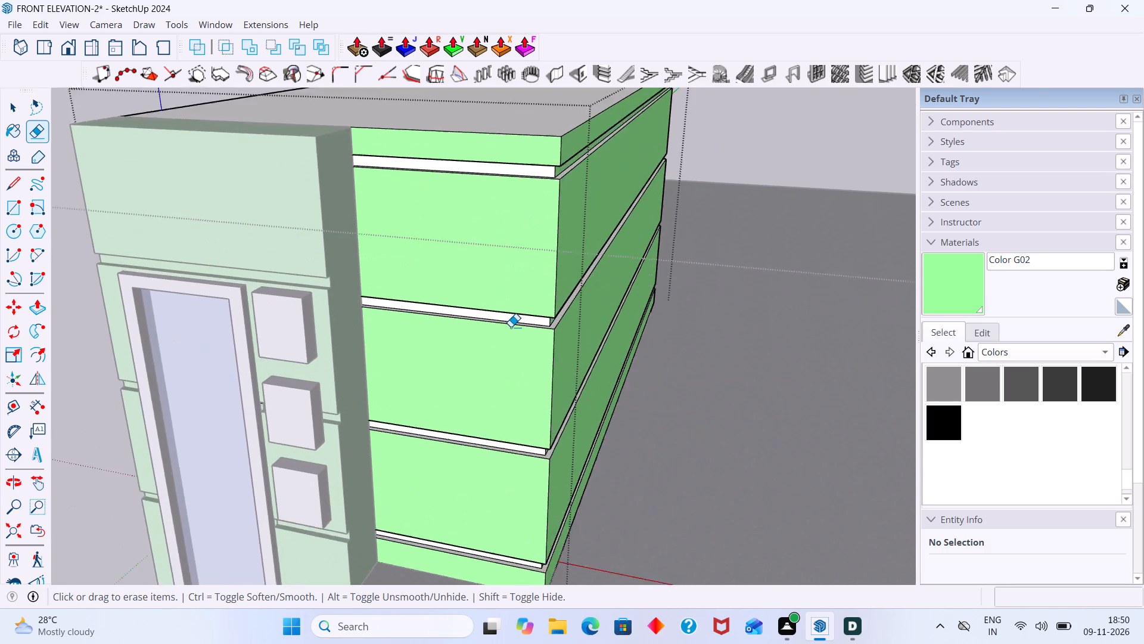
{"action": "scroll", "coordinate": [511, 327], "scroll_direction": "up", "scroll_amount": 2}
{"action": "scroll", "coordinate": [512, 324], "scroll_direction": "down", "scroll_amount": 9}
{"action": "middle_click_drag", "start_coordinate": [520, 352], "coordinate": [468, 282], "text": "shift"}
{"action": "scroll", "coordinate": [483, 360], "scroll_direction": "up", "scroll_amount": 4}
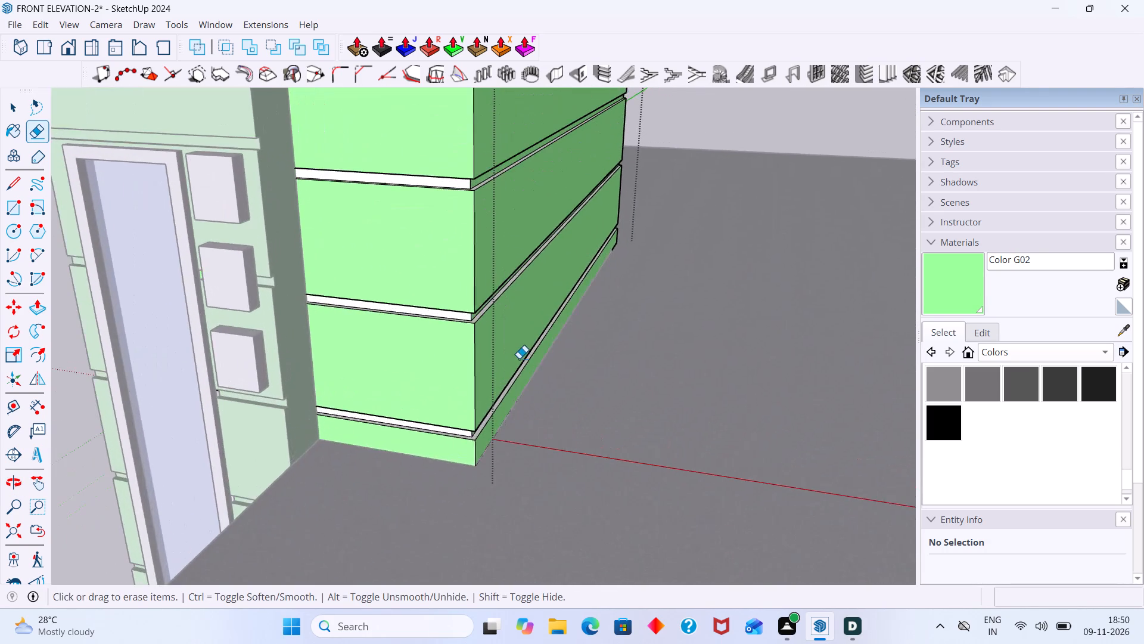
{"action": "scroll", "coordinate": [519, 355], "scroll_direction": "down", "scroll_amount": 6}
{"action": "middle_click_drag", "start_coordinate": [520, 354], "coordinate": [402, 347]}
{"action": "middle_click_drag", "start_coordinate": [490, 340], "coordinate": [363, 324]}
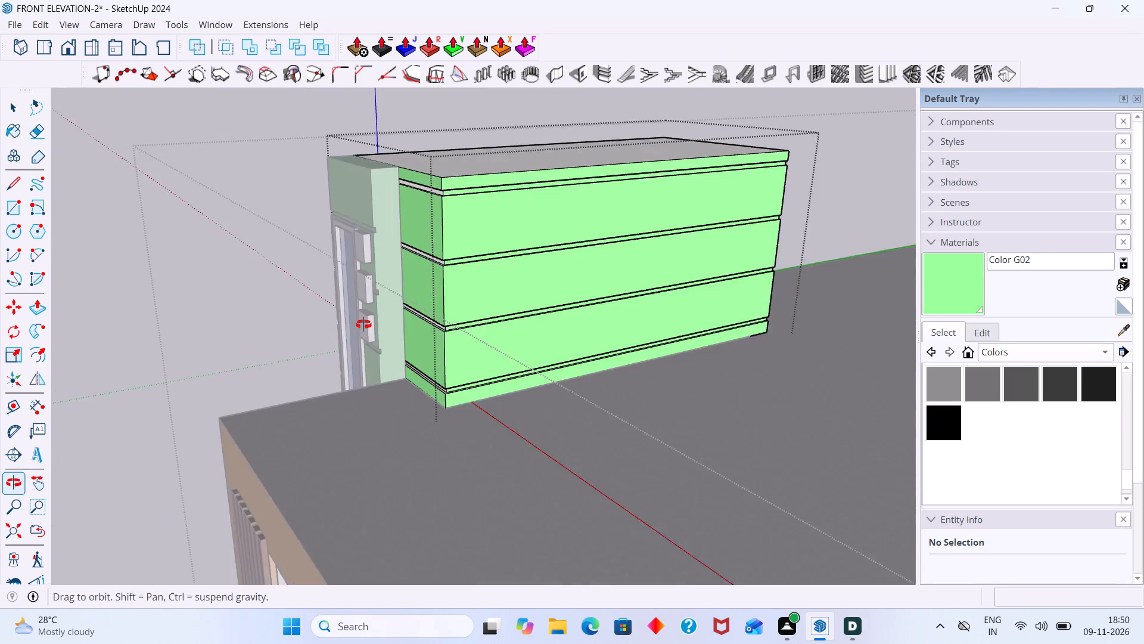
{"action": "middle_click_drag", "start_coordinate": [363, 324], "coordinate": [357, 322]}
Sample the white Color M00 from the front groove and paint the two lower grooves on the tower's side face.
{"action": "key", "text": "space"}
{"action": "scroll", "coordinate": [484, 299], "scroll_direction": "up", "scroll_amount": 12}
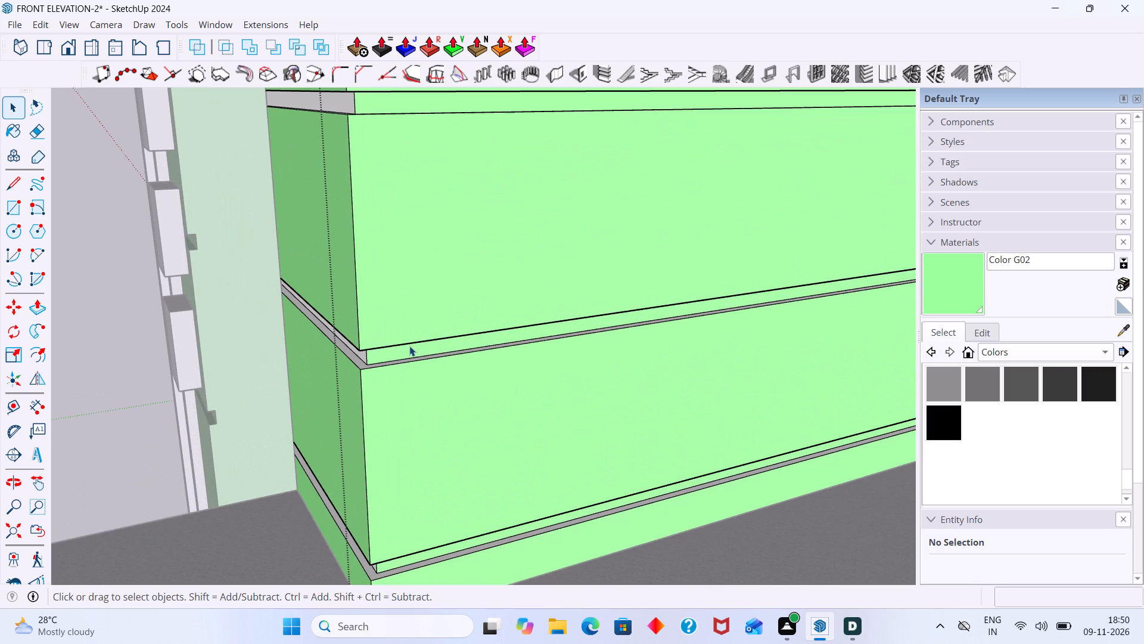
{"action": "left_click", "coordinate": [406, 346]}
{"action": "left_click", "coordinate": [406, 351]}
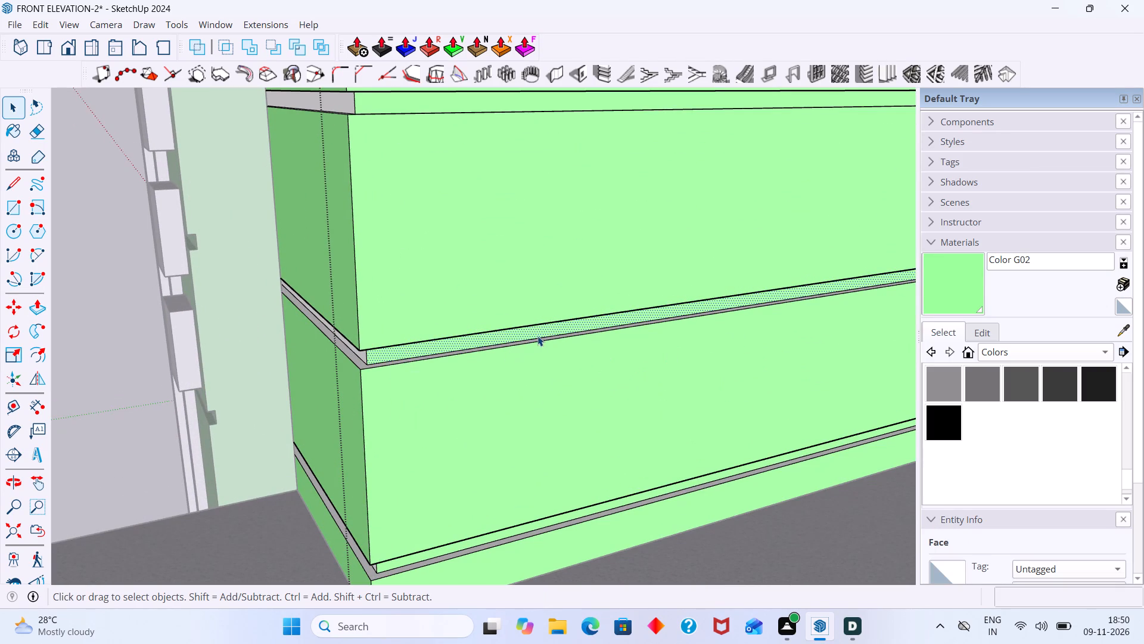
{"action": "left_click", "coordinate": [1121, 332]}
{"action": "middle_click_drag", "start_coordinate": [414, 374], "coordinate": [504, 367]}
{"action": "scroll", "coordinate": [466, 363], "scroll_direction": "up", "scroll_amount": 2}
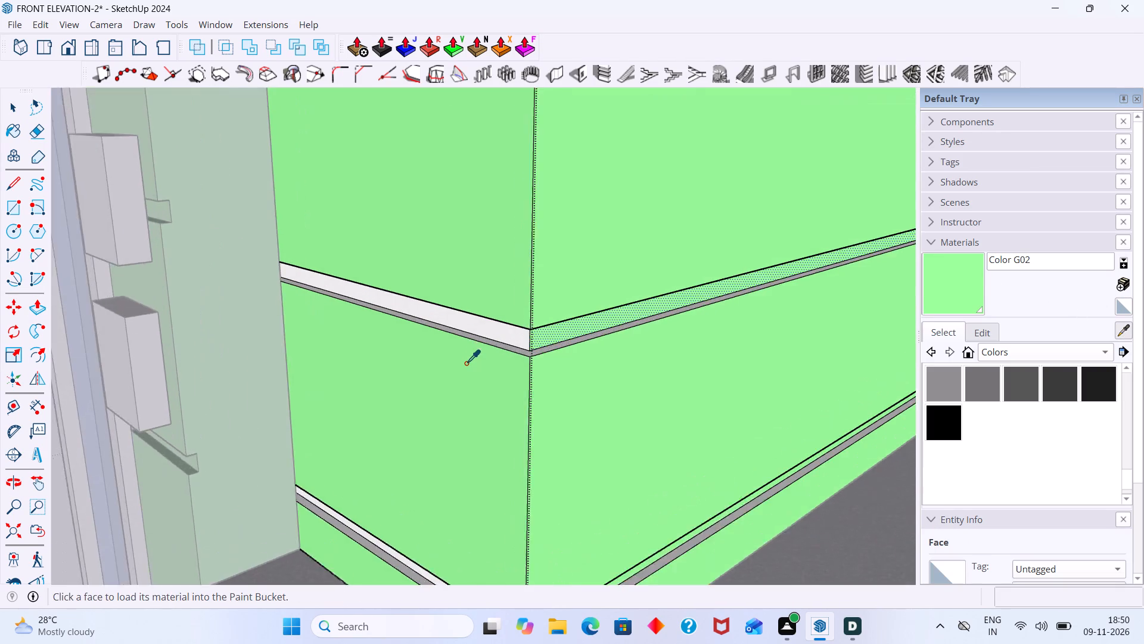
{"action": "scroll", "coordinate": [466, 363], "scroll_direction": "up", "scroll_amount": 3}
{"action": "left_click_drag", "start_coordinate": [496, 335], "coordinate": [510, 329]}
{"action": "left_click", "coordinate": [586, 331]}
{"action": "scroll", "coordinate": [573, 327], "scroll_direction": "down", "scroll_amount": 8}
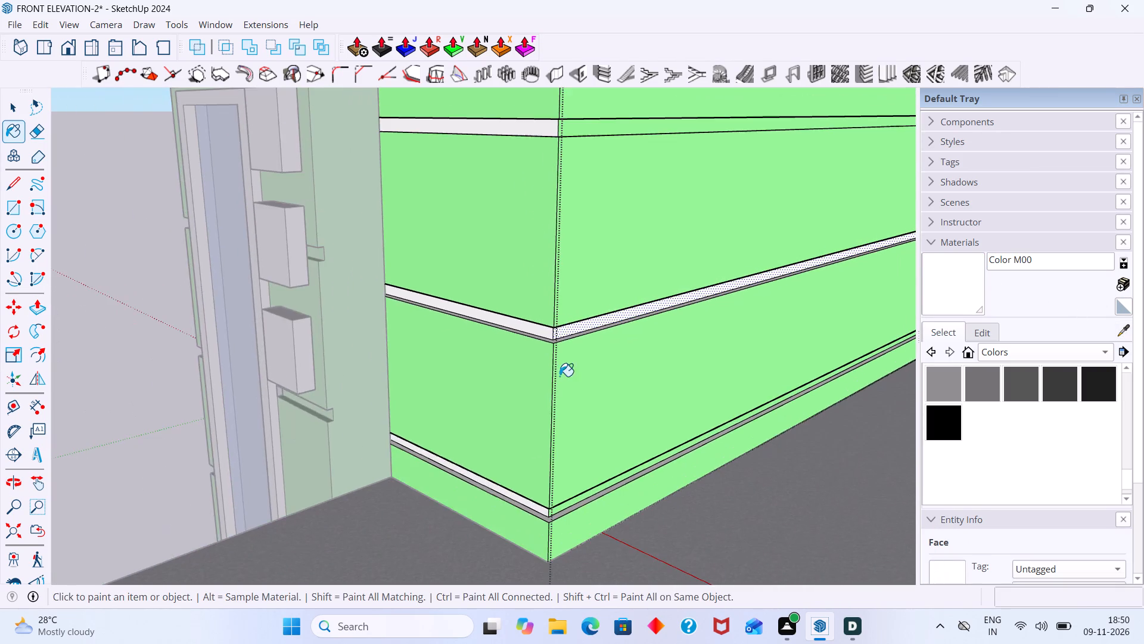
{"action": "scroll", "coordinate": [563, 487], "scroll_direction": "up", "scroll_amount": 8}
{"action": "left_click", "coordinate": [581, 486]}
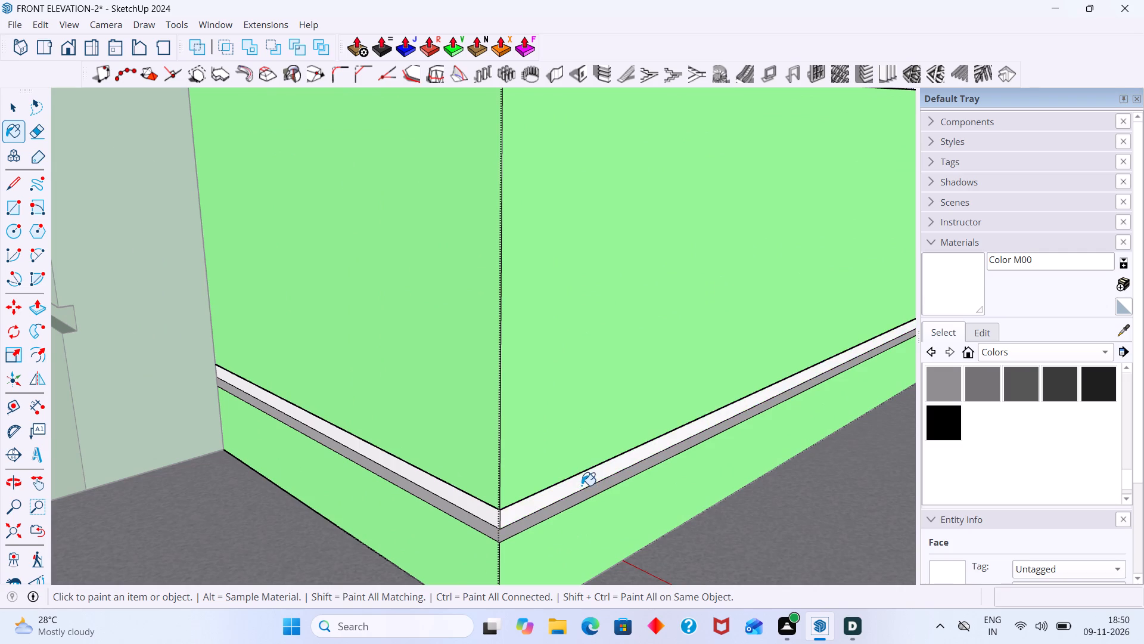
Paint the two upper grooves on the tower's side face with the white Color M00.
{"action": "scroll", "coordinate": [582, 486], "scroll_direction": "down", "scroll_amount": 17}
{"action": "scroll", "coordinate": [610, 251], "scroll_direction": "up", "scroll_amount": 7}
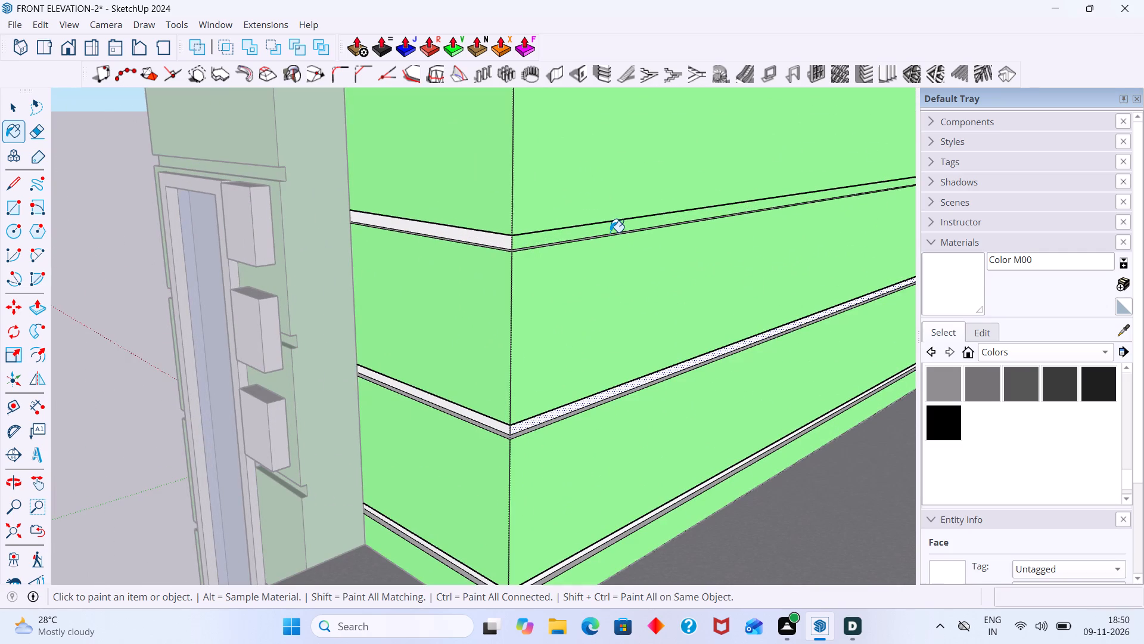
{"action": "left_click", "coordinate": [610, 232]}
{"action": "scroll", "coordinate": [617, 219], "scroll_direction": "down", "scroll_amount": 5}
{"action": "scroll", "coordinate": [642, 147], "scroll_direction": "up", "scroll_amount": 4}
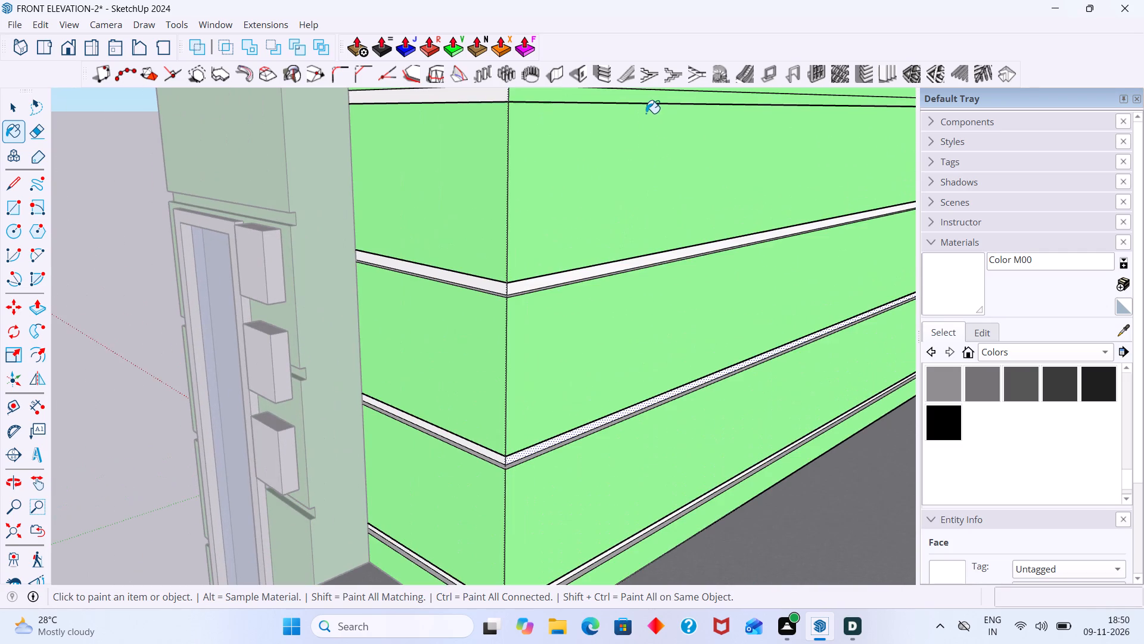
{"action": "left_click", "coordinate": [652, 101]}
{"action": "scroll", "coordinate": [652, 136], "scroll_direction": "down", "scroll_amount": 4}
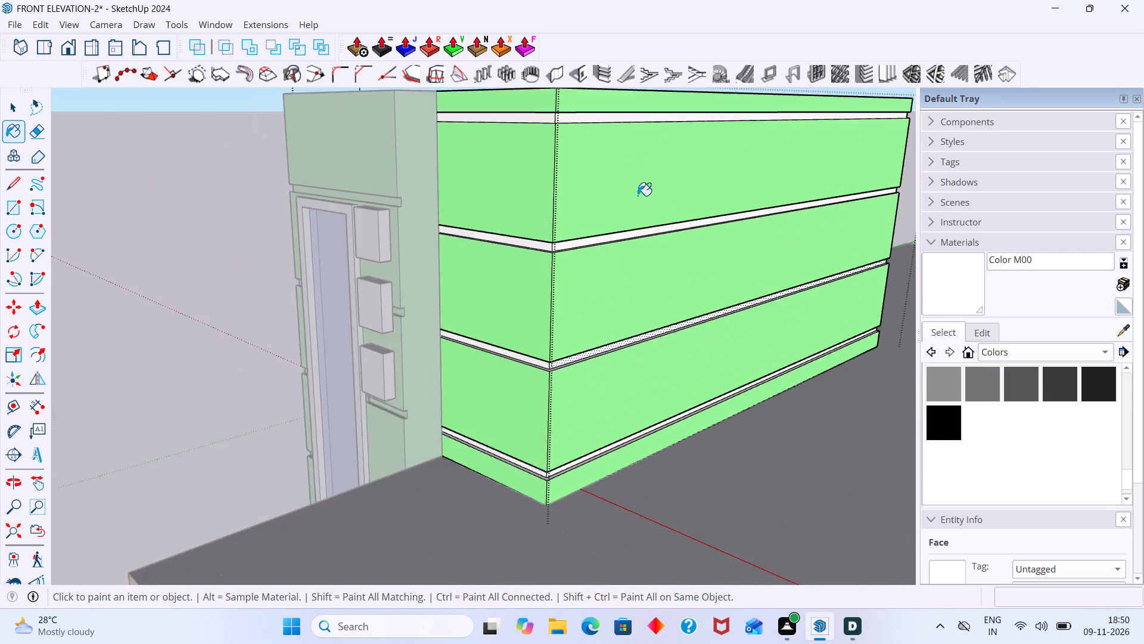
{"action": "scroll", "coordinate": [638, 196], "scroll_direction": "down", "scroll_amount": 2}
{"action": "middle_click_drag", "start_coordinate": [638, 200], "coordinate": [579, 303]}
{"action": "middle_click_drag", "start_coordinate": [620, 281], "coordinate": [594, 271]}
{"action": "key", "text": "space"}
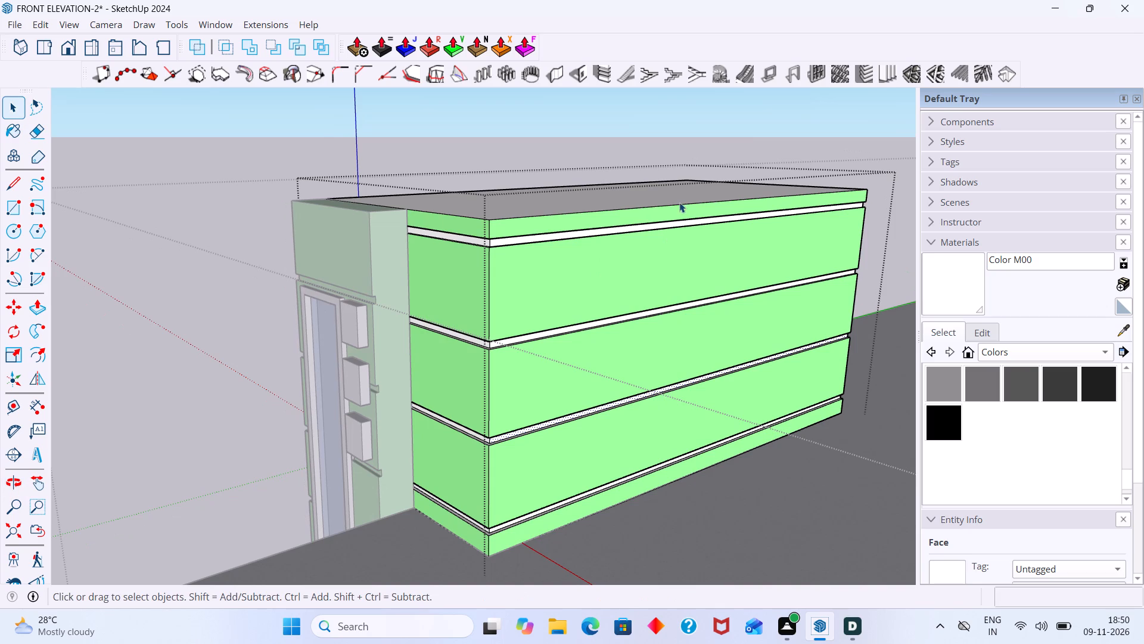
Exit the open groups and compare the house with the reference image around the rooftop tower.
{"action": "left_click", "coordinate": [760, 137]}
{"action": "scroll", "coordinate": [716, 169], "scroll_direction": "down", "scroll_amount": 13}
{"action": "middle_click_drag", "start_coordinate": [711, 274], "coordinate": [775, 276]}
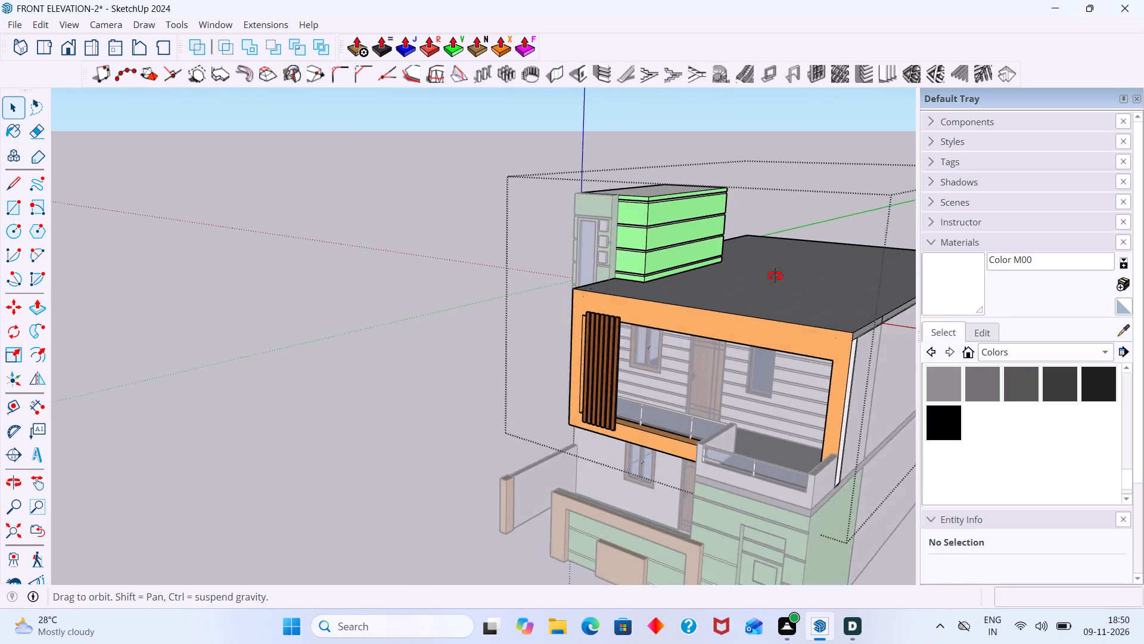
{"action": "middle_click_drag", "start_coordinate": [775, 276], "coordinate": [778, 276]}
{"action": "scroll", "coordinate": [779, 270], "scroll_direction": "down", "scroll_amount": 8}
{"action": "middle_click_drag", "start_coordinate": [766, 332], "coordinate": [324, 321], "text": "shift"}
{"action": "scroll", "coordinate": [422, 322], "scroll_direction": "up", "scroll_amount": 4}
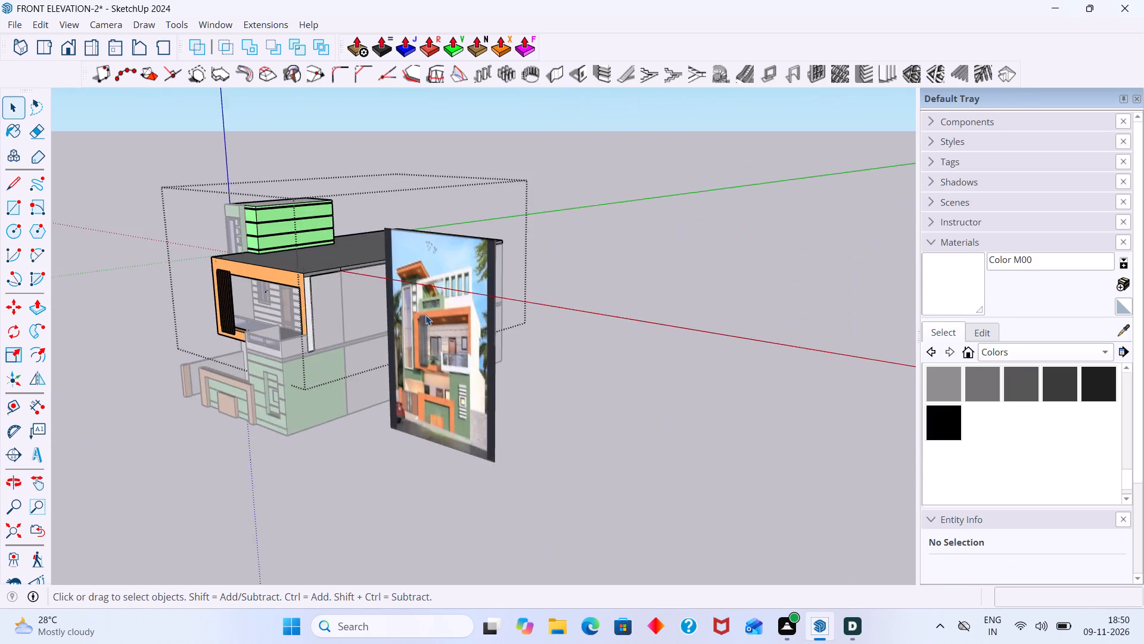
{"action": "scroll", "coordinate": [425, 315], "scroll_direction": "up", "scroll_amount": 14}
{"action": "scroll", "coordinate": [411, 259], "scroll_direction": "down", "scroll_amount": 14}
{"action": "middle_click_drag", "start_coordinate": [347, 293], "coordinate": [360, 292]}
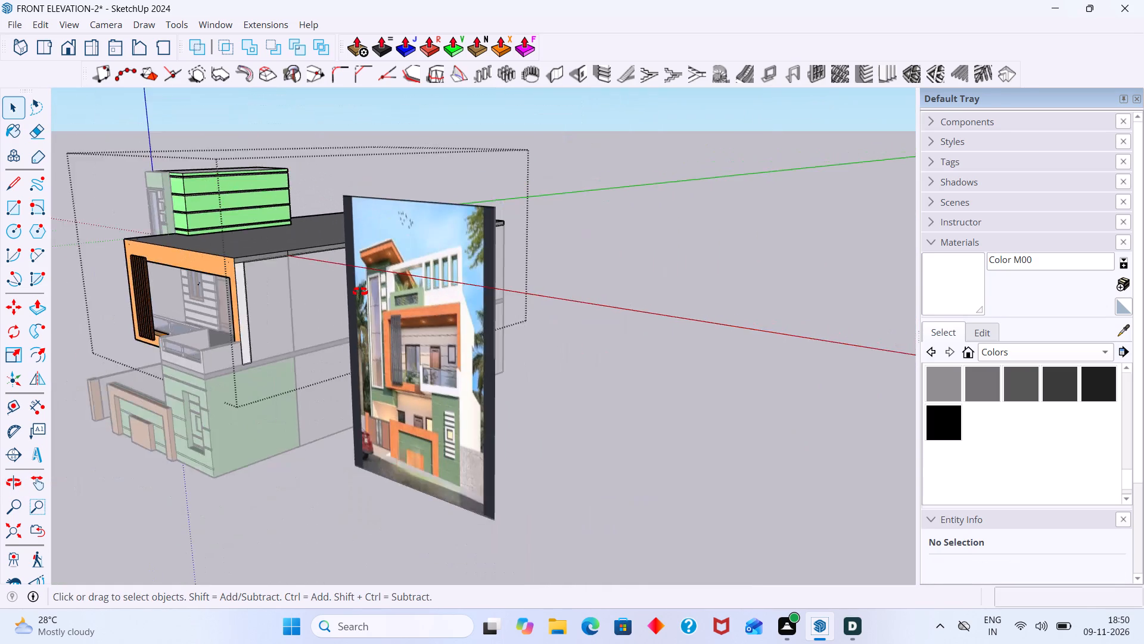
{"action": "middle_click_drag", "start_coordinate": [360, 292], "coordinate": [408, 286]}
{"action": "scroll", "coordinate": [354, 274], "scroll_direction": "down", "scroll_amount": 3}
{"action": "left_click", "coordinate": [574, 148]}
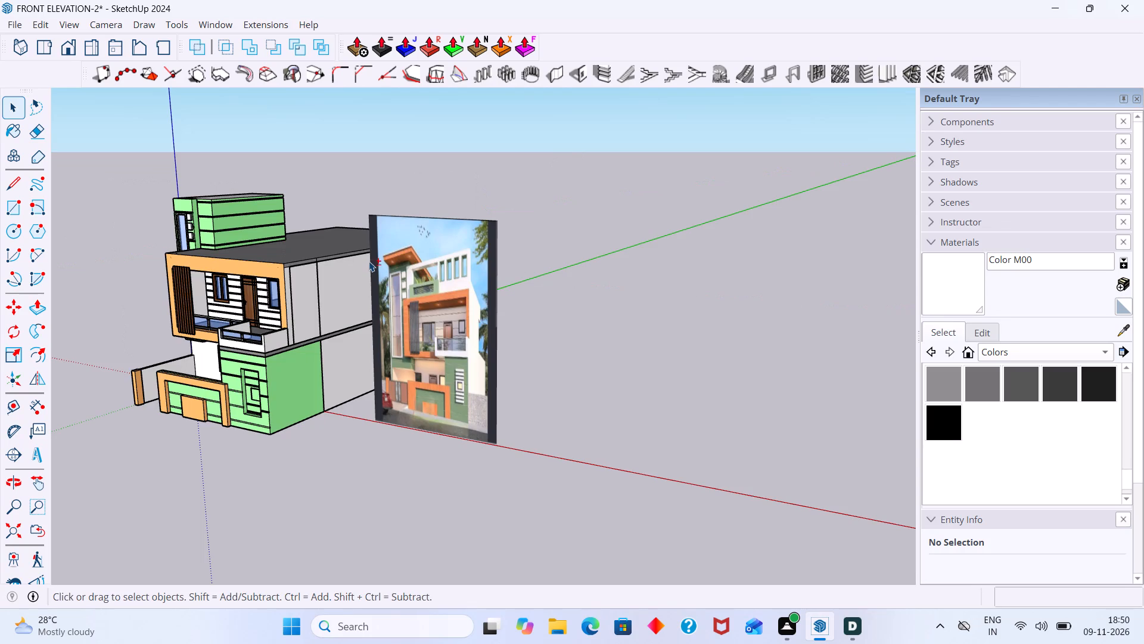
Reopen the rooftop tower group and push/pull its top face up 6" to form a roof slab.
{"action": "middle_click_drag", "start_coordinate": [369, 261], "coordinate": [520, 296], "text": "shift"}
{"action": "scroll", "coordinate": [370, 262], "scroll_direction": "down", "scroll_amount": 1, "text": "shift"}
{"action": "middle_click_drag", "start_coordinate": [449, 262], "coordinate": [500, 314]}
{"action": "scroll", "coordinate": [418, 241], "scroll_direction": "up", "scroll_amount": 4}
{"action": "middle_click_drag", "start_coordinate": [386, 243], "coordinate": [430, 298]}
{"action": "scroll", "coordinate": [325, 247], "scroll_direction": "up", "scroll_amount": 3}
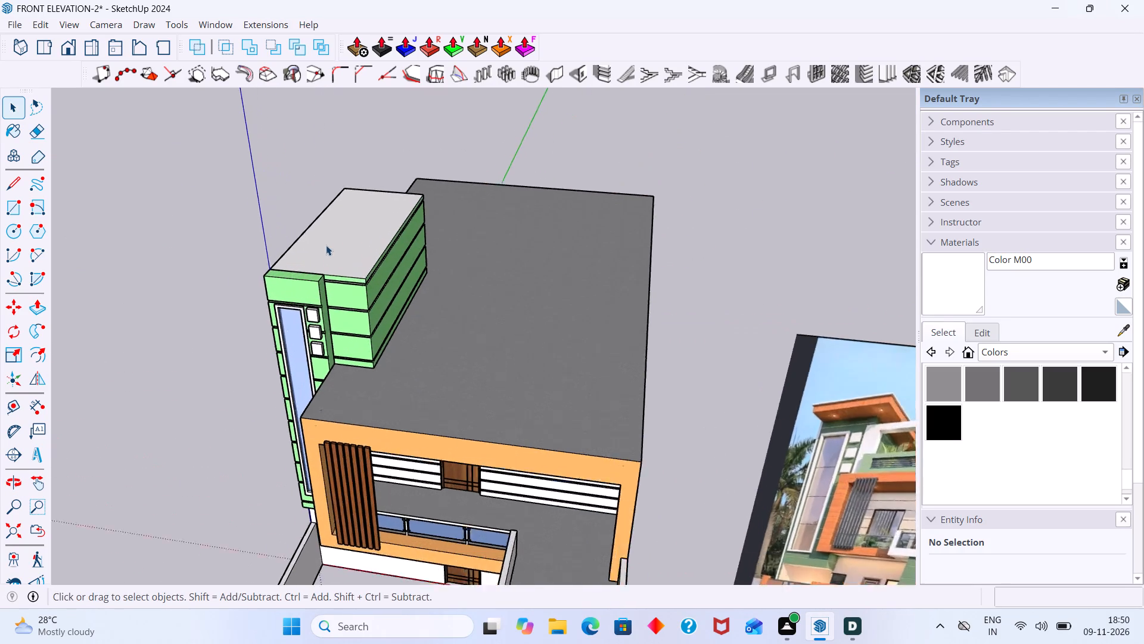
{"action": "scroll", "coordinate": [326, 245], "scroll_direction": "up", "scroll_amount": 3}
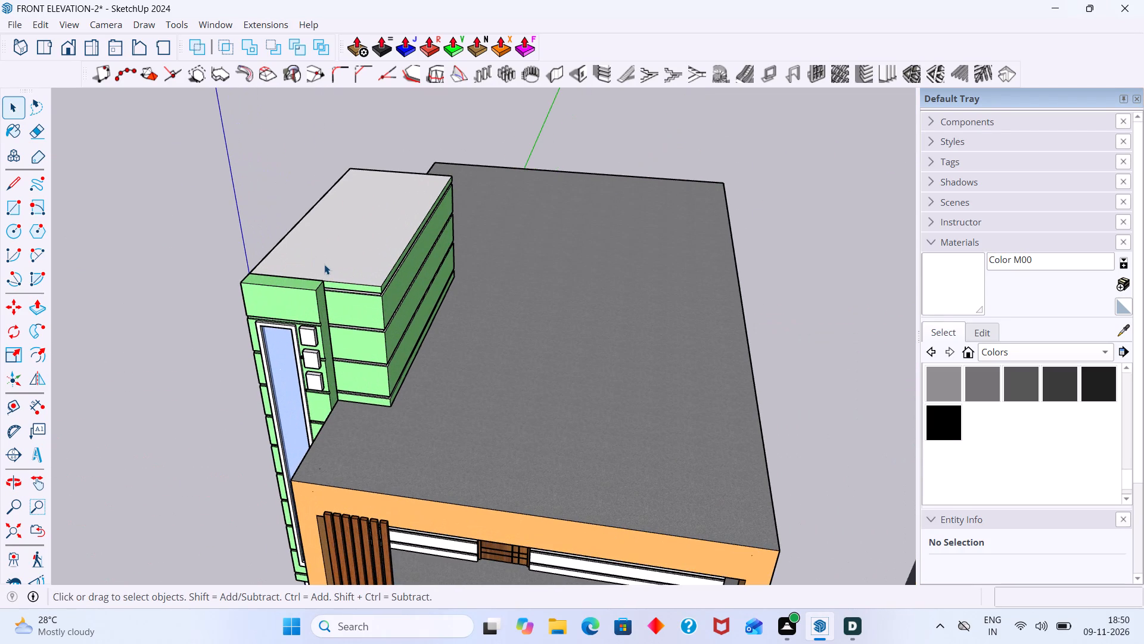
{"action": "left_click", "coordinate": [337, 240]}
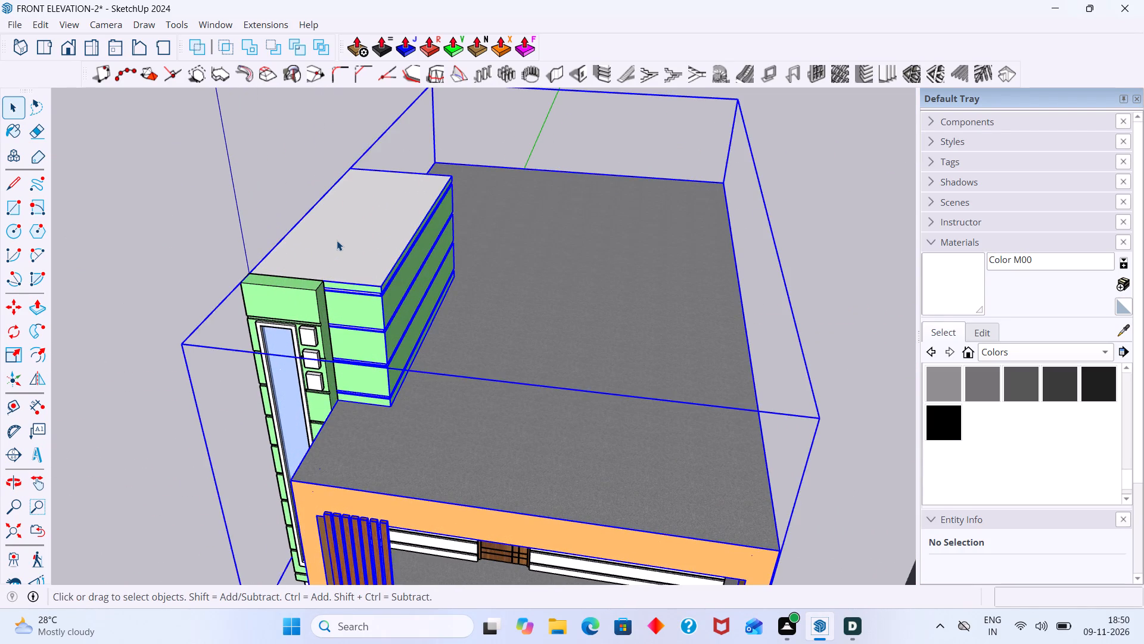
{"action": "double_click", "coordinate": [337, 240]}
{"action": "left_click", "coordinate": [337, 244]}
{"action": "double_click", "coordinate": [344, 246]}
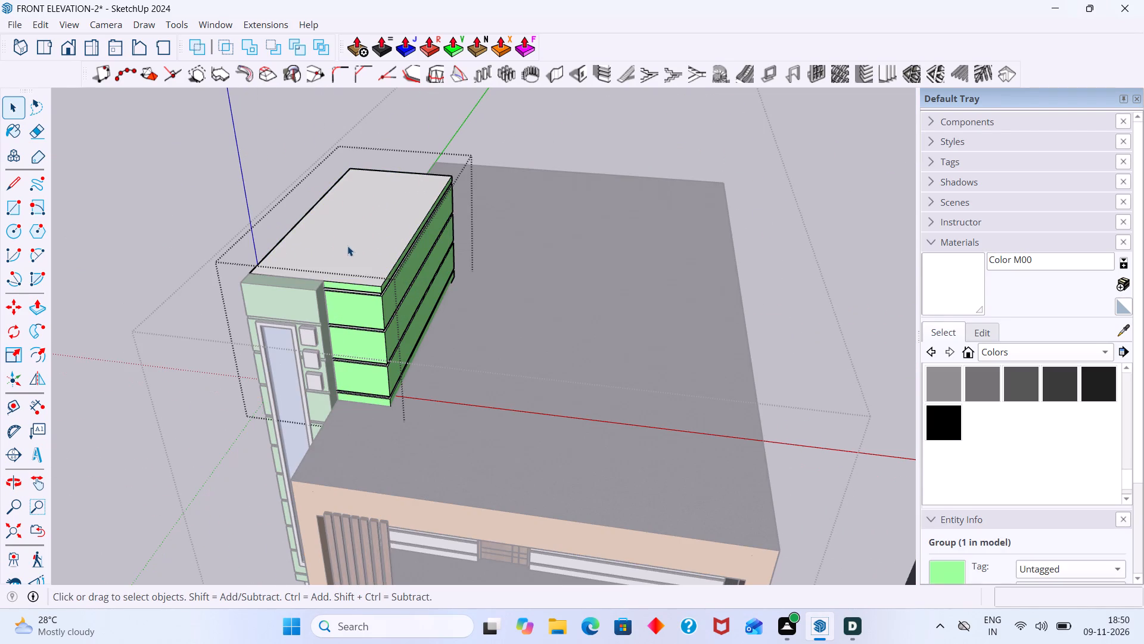
{"action": "left_click", "coordinate": [357, 249]}
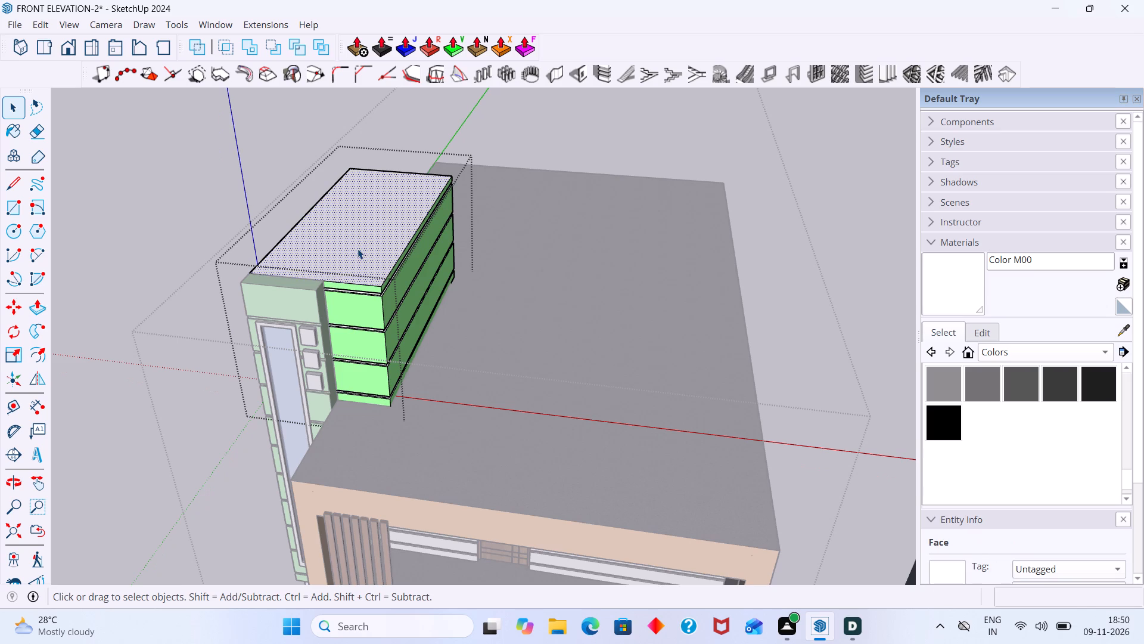
{"action": "key", "text": "p"}
{"action": "left_click", "coordinate": [357, 249]}
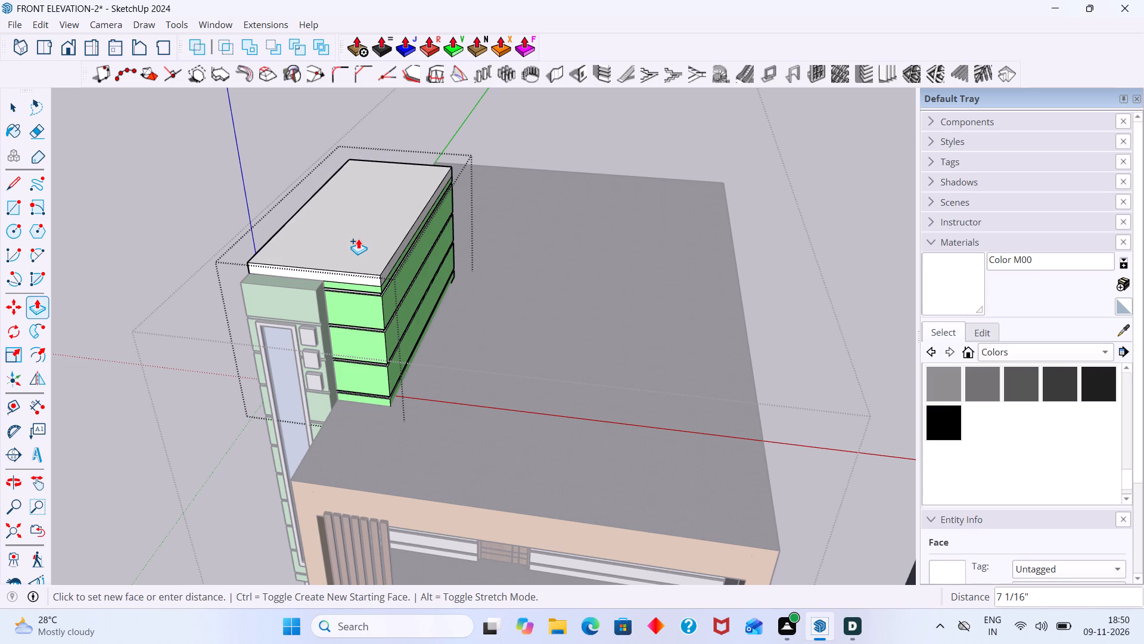
{"action": "type", "text": "6\""}
{"action": "key", "text": "Return"}
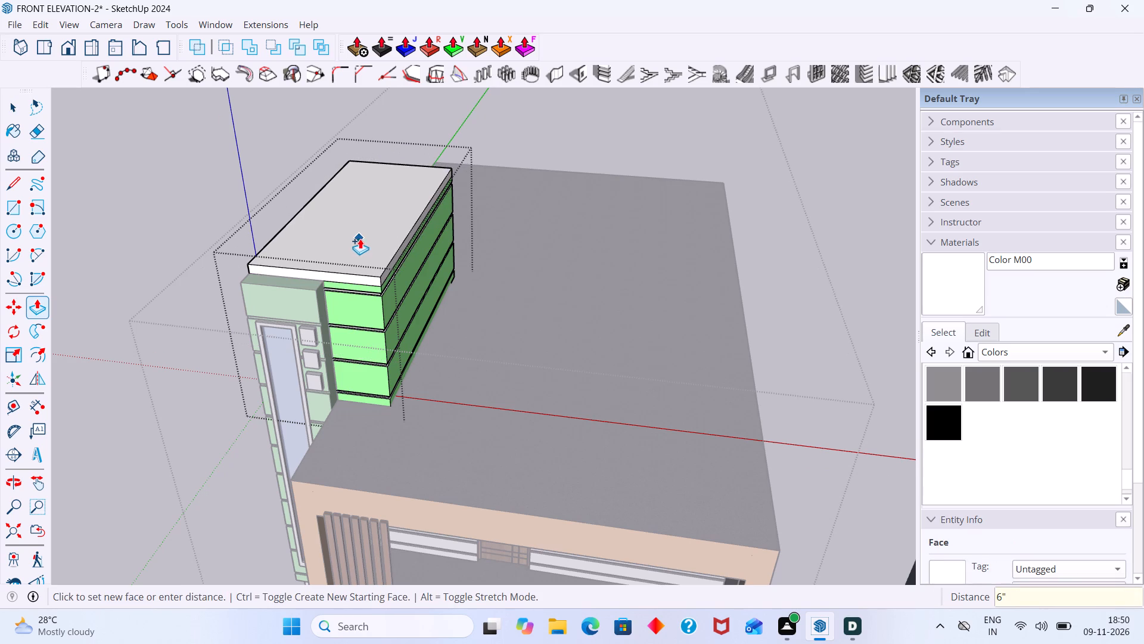
{"action": "key", "text": "space"}
Push/pull the roof slab's front face outward about 1' 9" to overhang the tower front.
{"action": "scroll", "coordinate": [369, 279], "scroll_direction": "up", "scroll_amount": 6}
{"action": "left_click", "coordinate": [369, 279]}
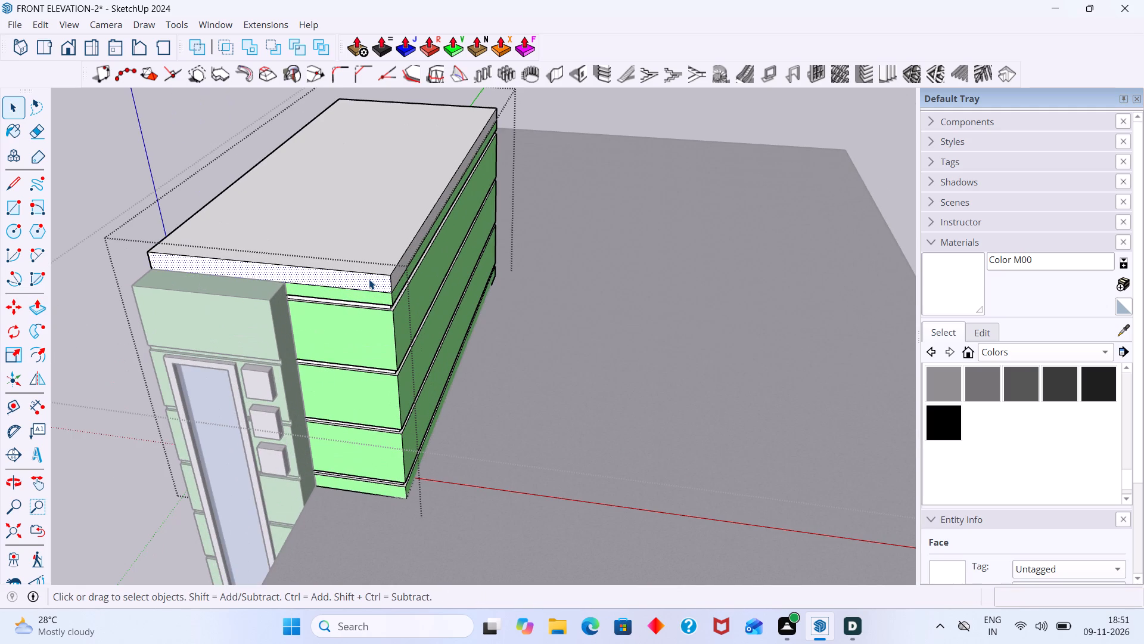
{"action": "key", "text": "p"}
{"action": "left_click", "coordinate": [369, 279]}
{"action": "middle_click_drag", "start_coordinate": [315, 306], "coordinate": [359, 228]}
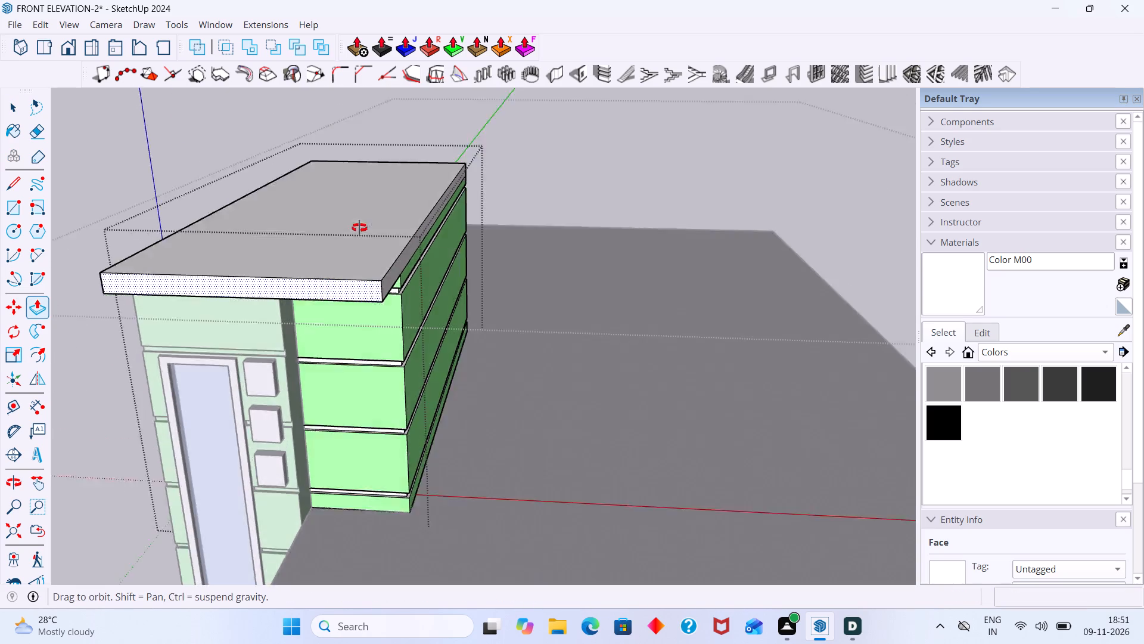
{"action": "middle_click_drag", "start_coordinate": [359, 228], "coordinate": [403, 179]}
{"action": "middle_click_drag", "start_coordinate": [318, 216], "coordinate": [608, 208]}
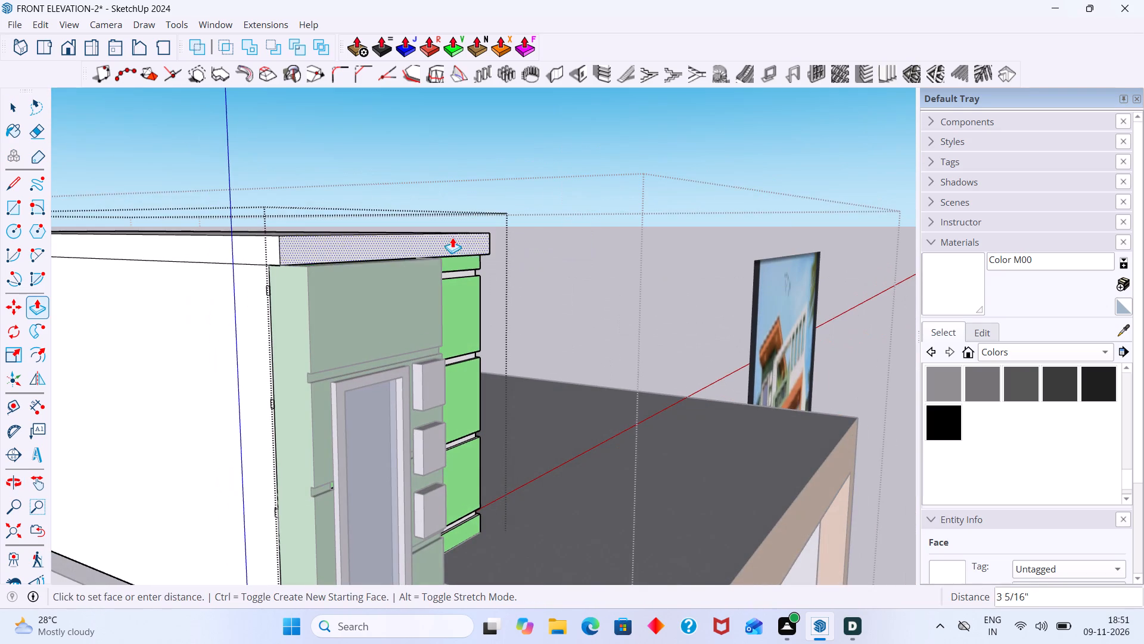
{"action": "left_click", "coordinate": [531, 267]}
Extend the roof slab over the grooved side face by the same distance as the front overhang.
{"action": "middle_click_drag", "start_coordinate": [521, 271], "coordinate": [590, 173]}
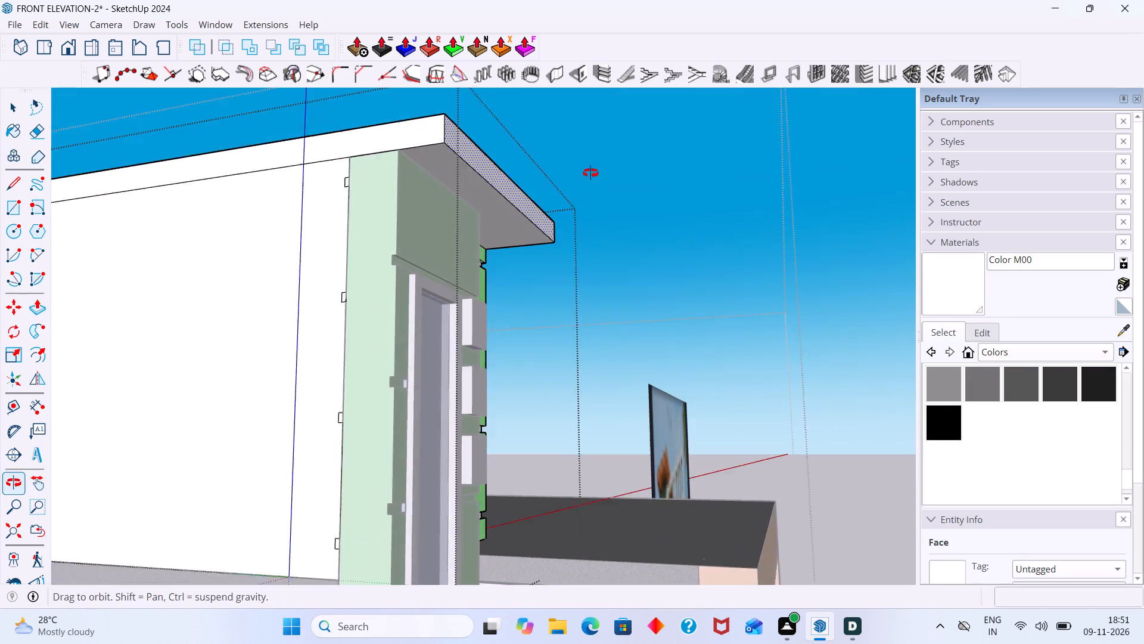
{"action": "middle_click_drag", "start_coordinate": [590, 173], "coordinate": [146, 302]}
{"action": "middle_click_drag", "start_coordinate": [405, 235], "coordinate": [283, 250]}
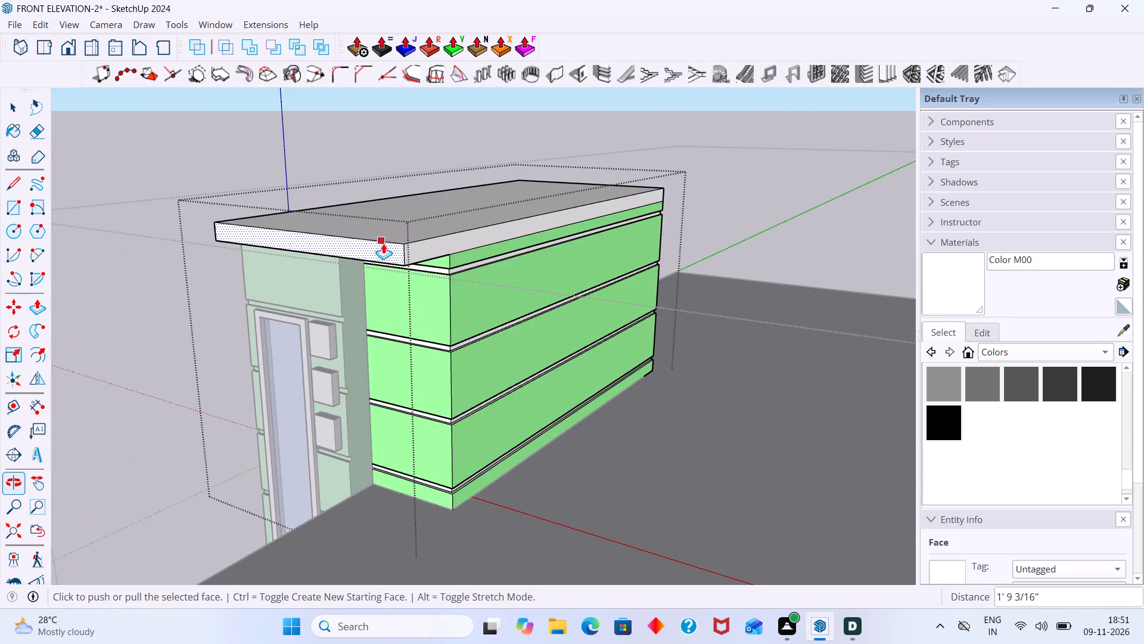
{"action": "scroll", "coordinate": [383, 243], "scroll_direction": "up", "scroll_amount": 5}
{"action": "key", "text": "space"}
{"action": "left_click", "coordinate": [453, 247]}
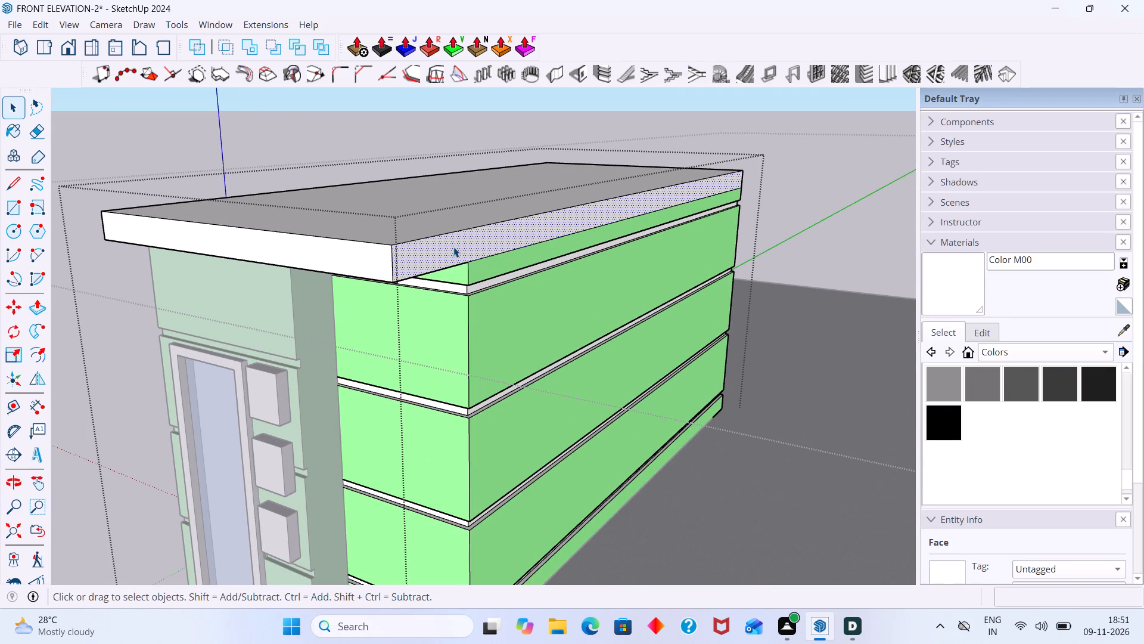
{"action": "key", "text": "p"}
{"action": "double_click", "coordinate": [453, 247]}
Extend the roof slab over the tower's plain white long side by the same overhang distance.
{"action": "scroll", "coordinate": [470, 256], "scroll_direction": "down", "scroll_amount": 4}
{"action": "middle_click_drag", "start_coordinate": [502, 292], "coordinate": [697, 304]}
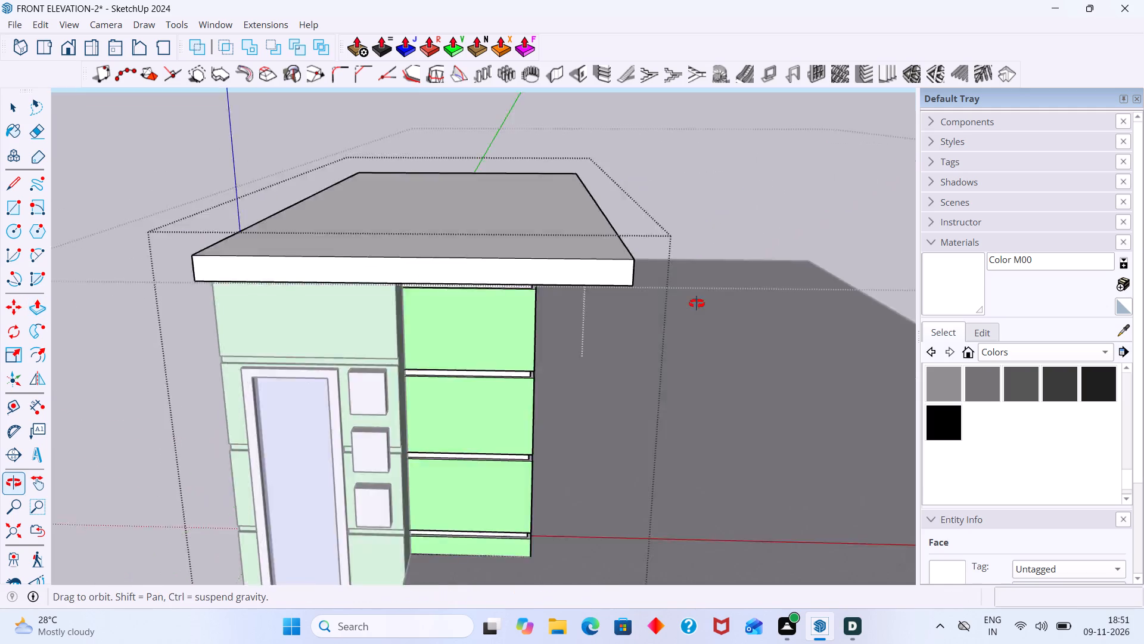
{"action": "middle_click_drag", "start_coordinate": [697, 304], "coordinate": [999, 312]}
{"action": "scroll", "coordinate": [549, 309], "scroll_direction": "up", "scroll_amount": 2}
{"action": "key", "text": "space"}
{"action": "left_click", "coordinate": [465, 320]}
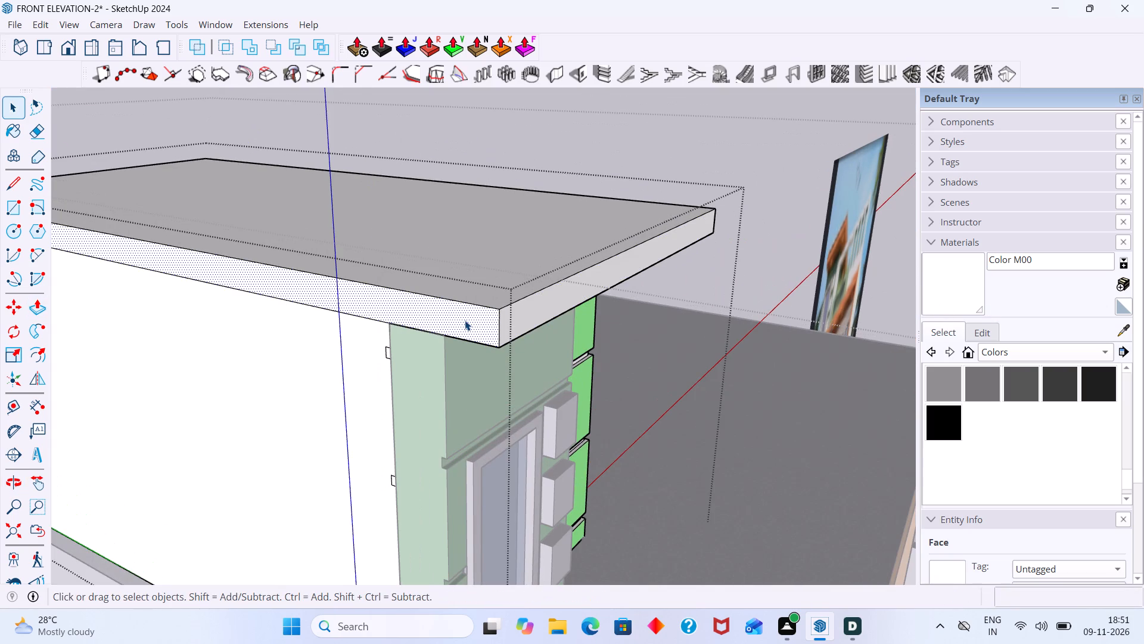
{"action": "key", "text": "p"}
{"action": "double_click", "coordinate": [465, 320]}
Extend the roof slab's rear face outward by the same overhang distance.
{"action": "scroll", "coordinate": [464, 320], "scroll_direction": "up", "scroll_amount": 1}
{"action": "scroll", "coordinate": [464, 320], "scroll_direction": "down", "scroll_amount": 6}
{"action": "middle_click_drag", "start_coordinate": [394, 302], "coordinate": [759, 315]}
{"action": "scroll", "coordinate": [646, 312], "scroll_direction": "down", "scroll_amount": 4}
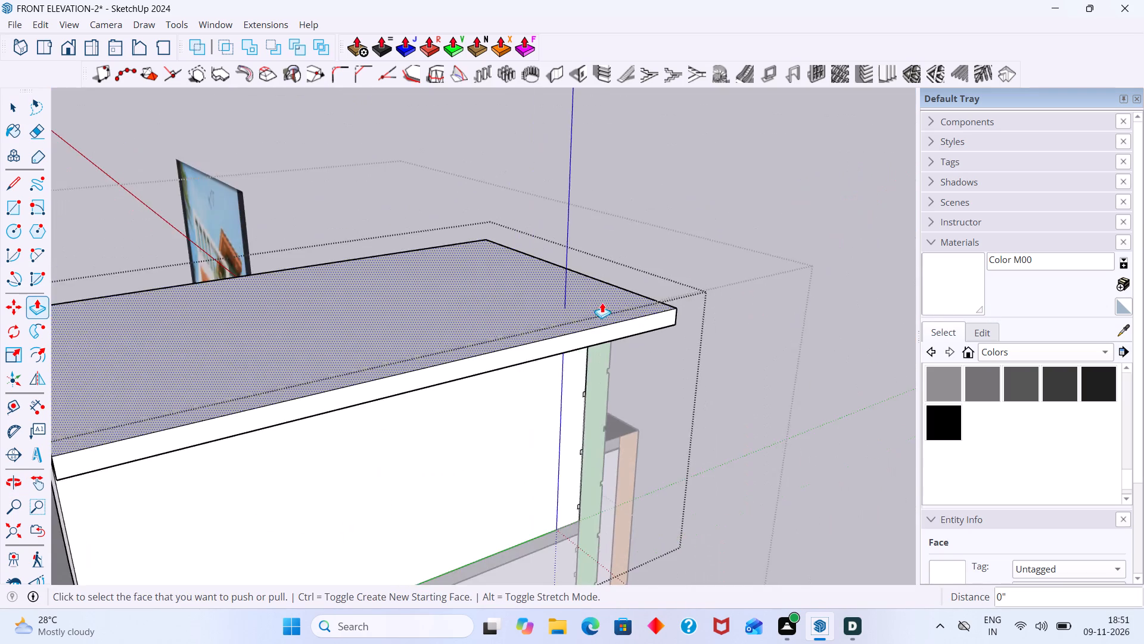
{"action": "scroll", "coordinate": [602, 302], "scroll_direction": "down", "scroll_amount": 9}
{"action": "scroll", "coordinate": [374, 336], "scroll_direction": "up", "scroll_amount": 9}
{"action": "key", "text": "space"}
{"action": "left_click", "coordinate": [362, 355]}
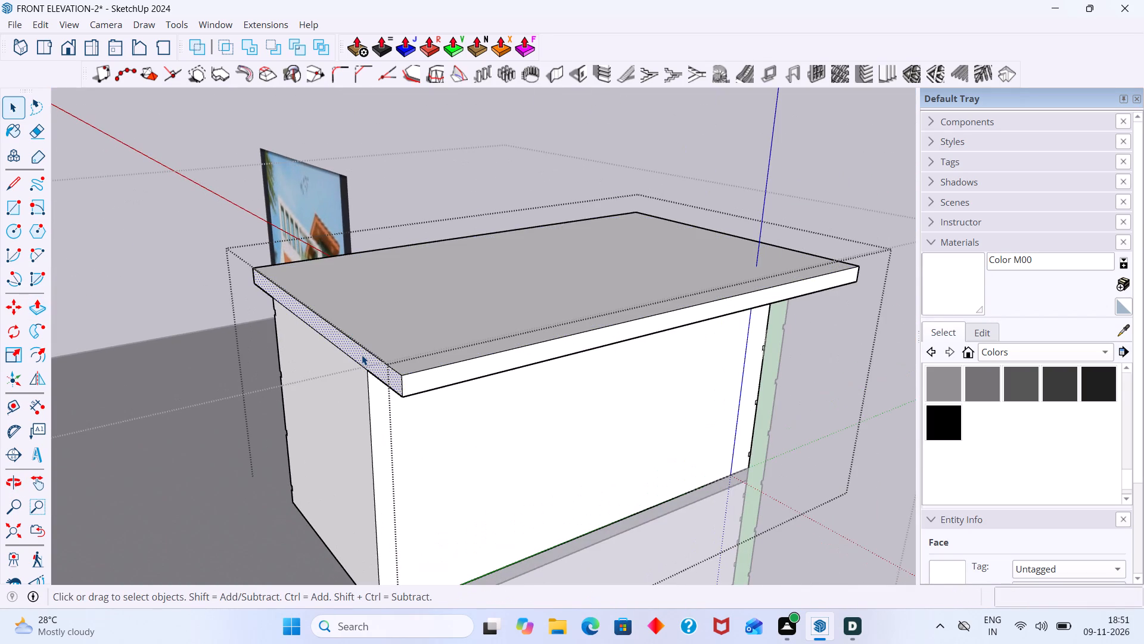
{"action": "key", "text": "p"}
{"action": "double_click", "coordinate": [362, 355]}
{"action": "key", "text": "space"}
{"action": "scroll", "coordinate": [628, 290], "scroll_direction": "down", "scroll_amount": 2}
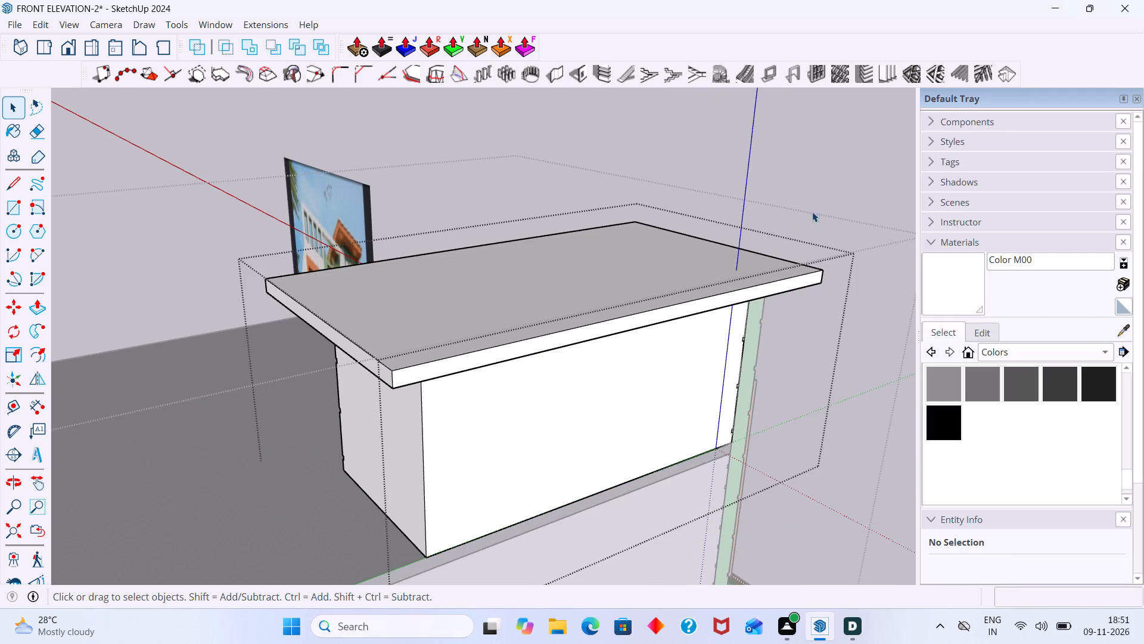
Erase the seam edge on the roof slab's underside at the tower's front corner beside the plain white side.
{"action": "left_click", "coordinate": [816, 208]}
{"action": "middle_click_drag", "start_coordinate": [807, 217], "coordinate": [389, 166]}
{"action": "scroll", "coordinate": [472, 171], "scroll_direction": "down", "scroll_amount": 7}
{"action": "middle_click_drag", "start_coordinate": [531, 275], "coordinate": [467, 210]}
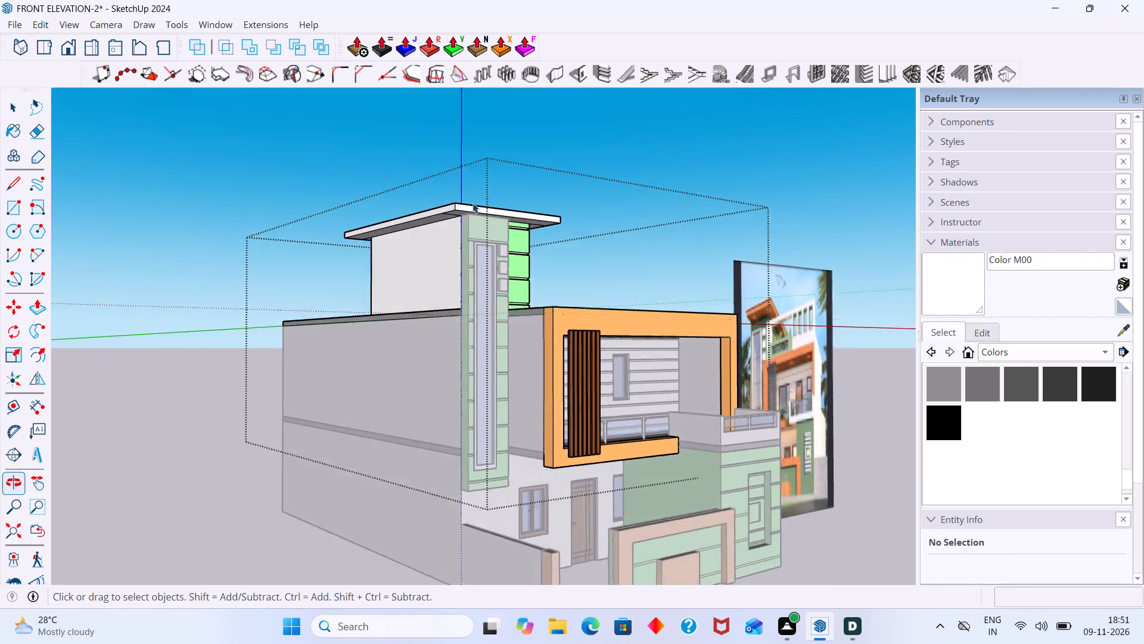
{"action": "scroll", "coordinate": [472, 203], "scroll_direction": "up", "scroll_amount": 9}
{"action": "middle_click_drag", "start_coordinate": [480, 197], "coordinate": [530, 63]}
{"action": "scroll", "coordinate": [422, 203], "scroll_direction": "up", "scroll_amount": 5}
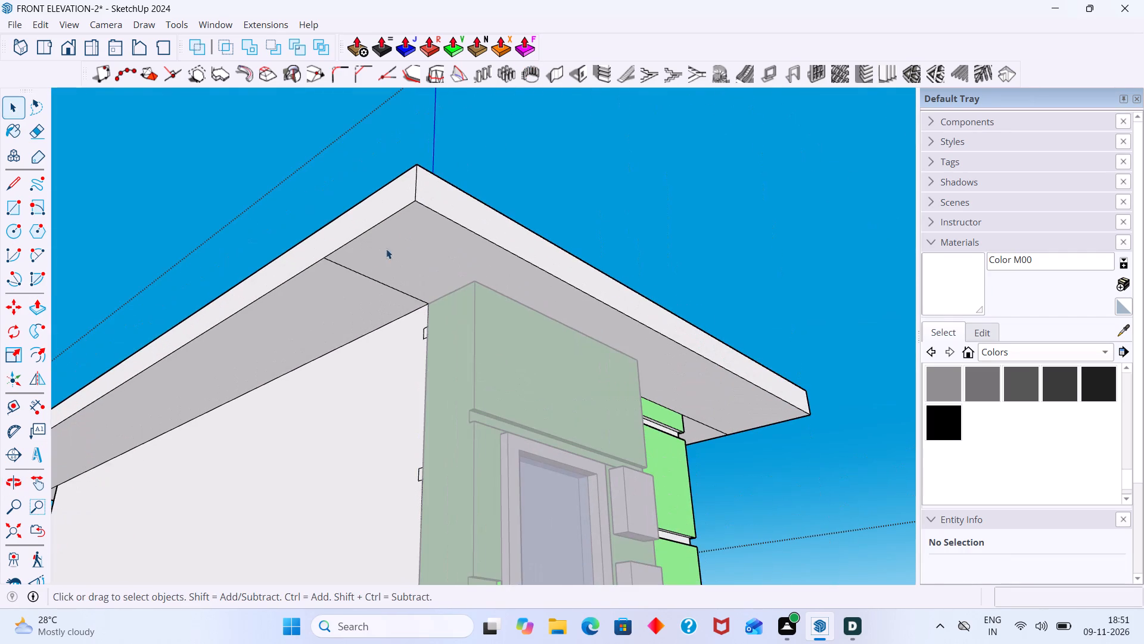
{"action": "left_click", "coordinate": [371, 272]}
{"action": "double_click", "coordinate": [371, 272]}
{"action": "left_click", "coordinate": [372, 268]}
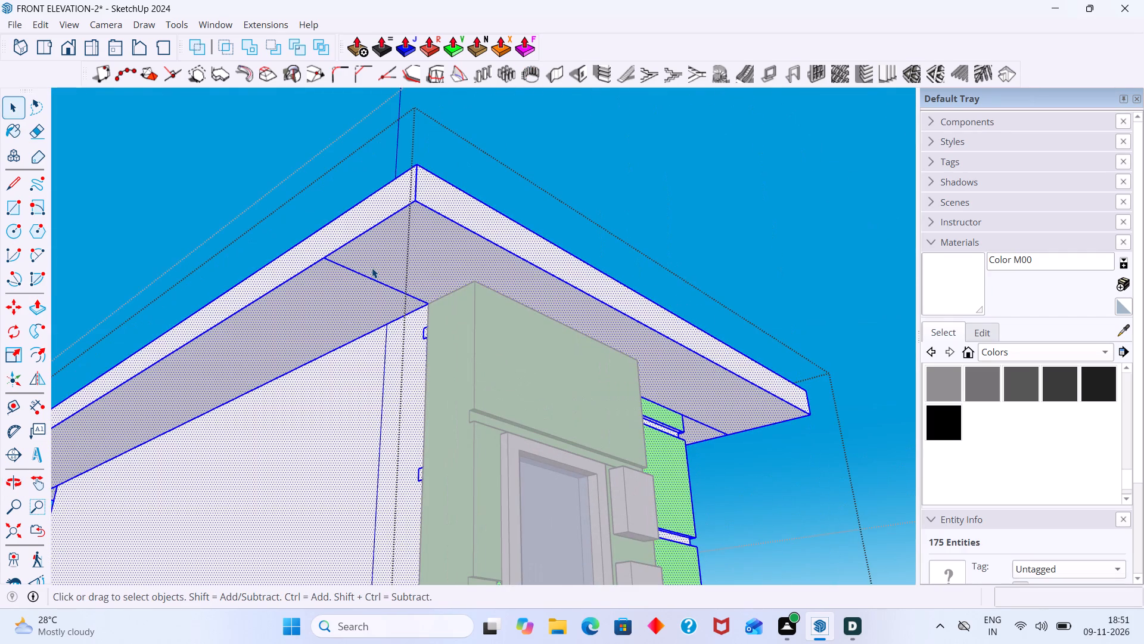
{"action": "double_click", "coordinate": [372, 268]}
{"action": "left_click", "coordinate": [370, 278]}
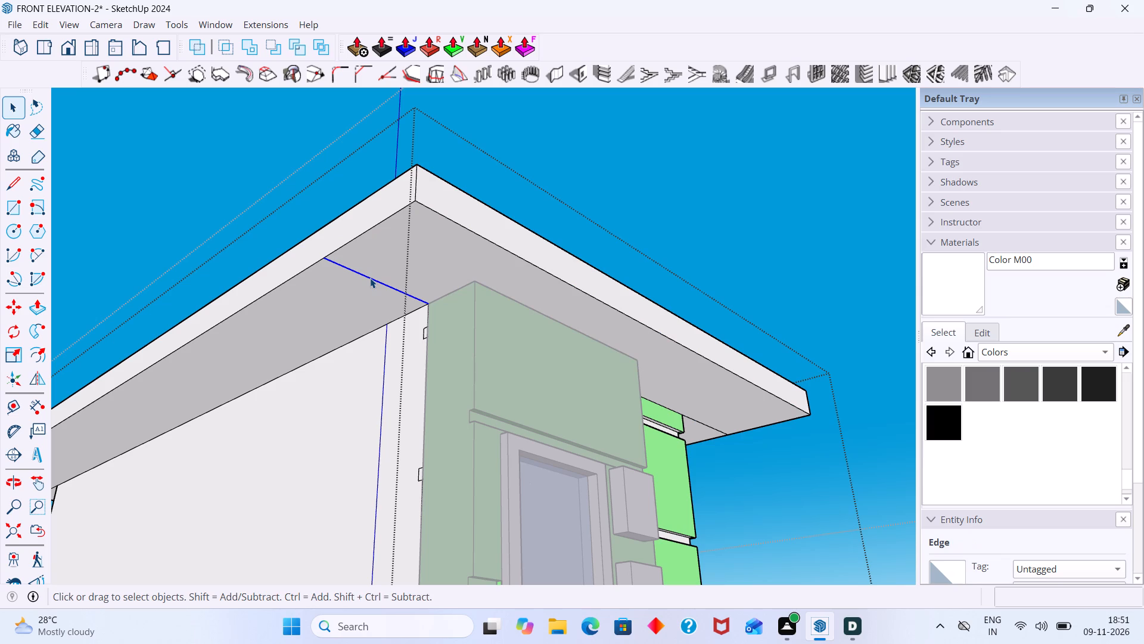
{"action": "key", "text": "e"}
{"action": "left_click_drag", "start_coordinate": [387, 272], "coordinate": [365, 305]}
{"action": "scroll", "coordinate": [365, 305], "scroll_direction": "down", "scroll_amount": 4}
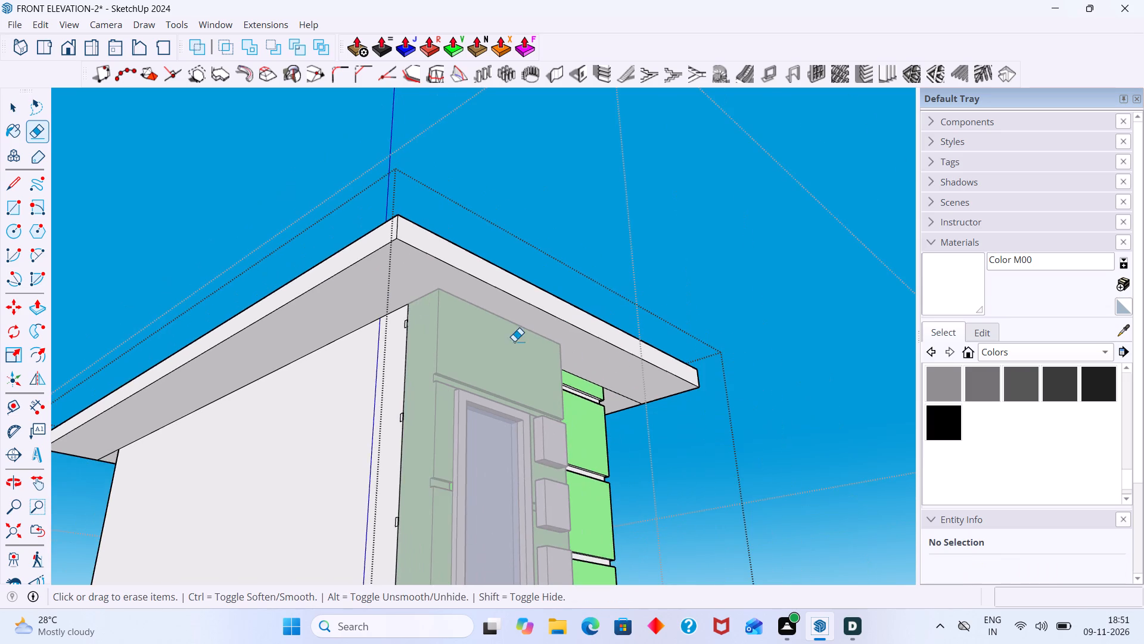
Erase the underside seam edges at the front corner by the grooved side and the rear corner by the plain white side.
{"action": "middle_click_drag", "start_coordinate": [739, 397], "coordinate": [604, 336]}
{"action": "scroll", "coordinate": [791, 386], "scroll_direction": "up", "scroll_amount": 2}
{"action": "left_click_drag", "start_coordinate": [723, 377], "coordinate": [715, 401]}
{"action": "scroll", "coordinate": [708, 400], "scroll_direction": "down", "scroll_amount": 6}
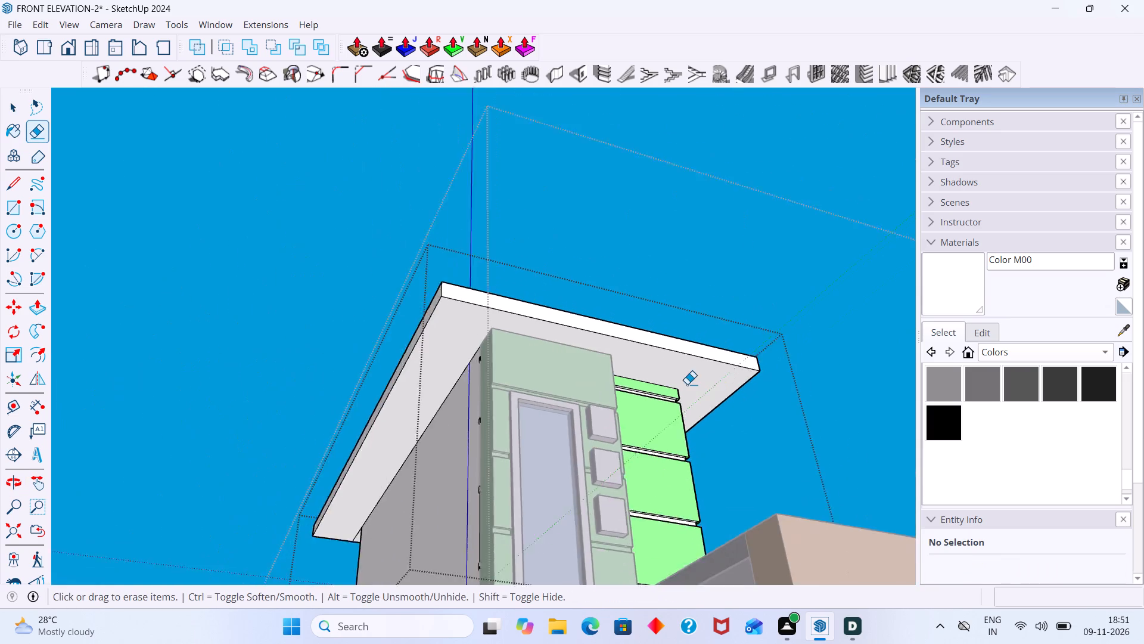
{"action": "scroll", "coordinate": [687, 384], "scroll_direction": "down", "scroll_amount": 3}
{"action": "middle_click_drag", "start_coordinate": [481, 391], "coordinate": [822, 342]}
{"action": "scroll", "coordinate": [98, 360], "scroll_direction": "up", "scroll_amount": 5}
{"action": "left_click_drag", "start_coordinate": [116, 395], "coordinate": [120, 423]}
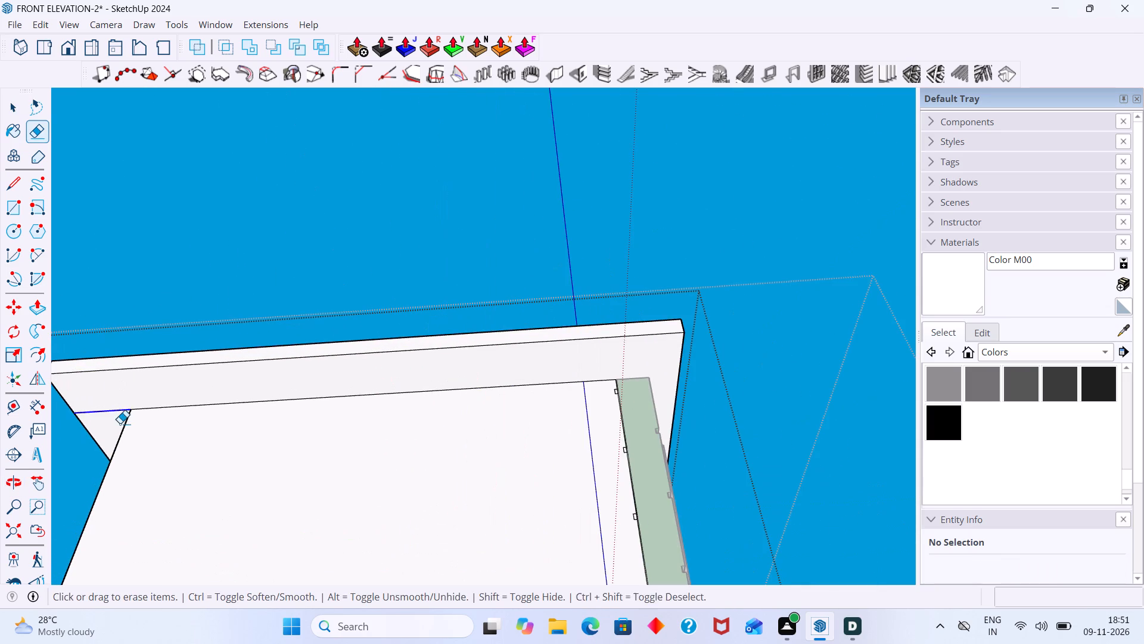
{"action": "left_click_drag", "start_coordinate": [120, 423], "coordinate": [122, 423]}
Erase the last seam edge on the slab's underside at the rear corner by the grooved side.
{"action": "scroll", "coordinate": [122, 408], "scroll_direction": "down", "scroll_amount": 4}
{"action": "middle_click_drag", "start_coordinate": [134, 392], "coordinate": [590, 414]}
{"action": "scroll", "coordinate": [549, 380], "scroll_direction": "down", "scroll_amount": 13}
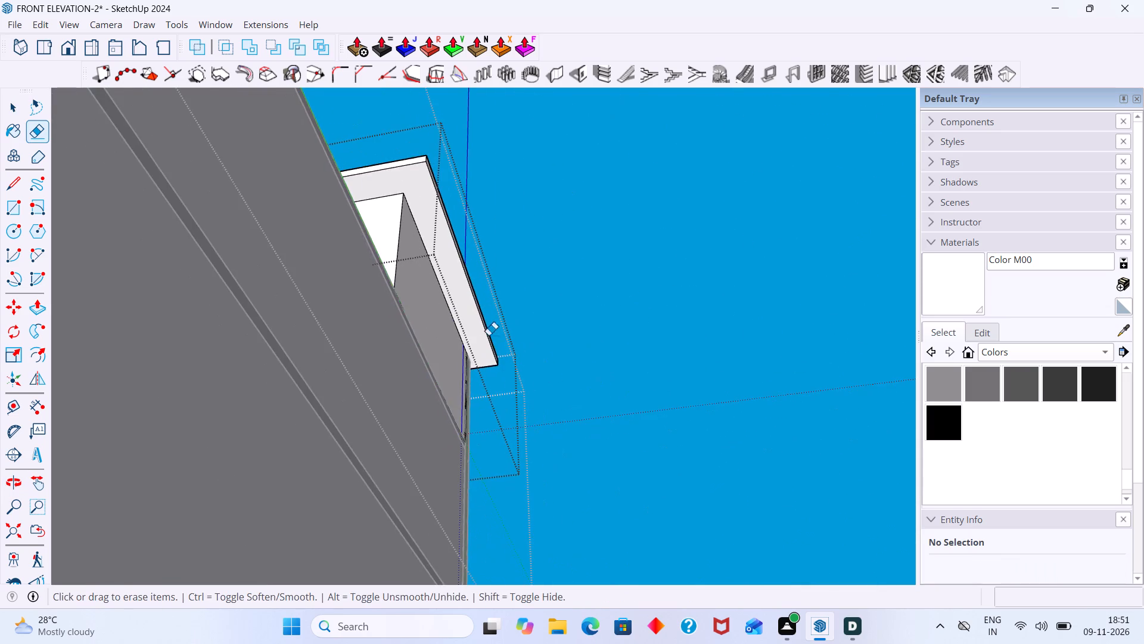
{"action": "scroll", "coordinate": [448, 246], "scroll_direction": "down", "scroll_amount": 3}
{"action": "middle_click_drag", "start_coordinate": [390, 212], "coordinate": [301, 342]}
{"action": "scroll", "coordinate": [295, 297], "scroll_direction": "up", "scroll_amount": 9}
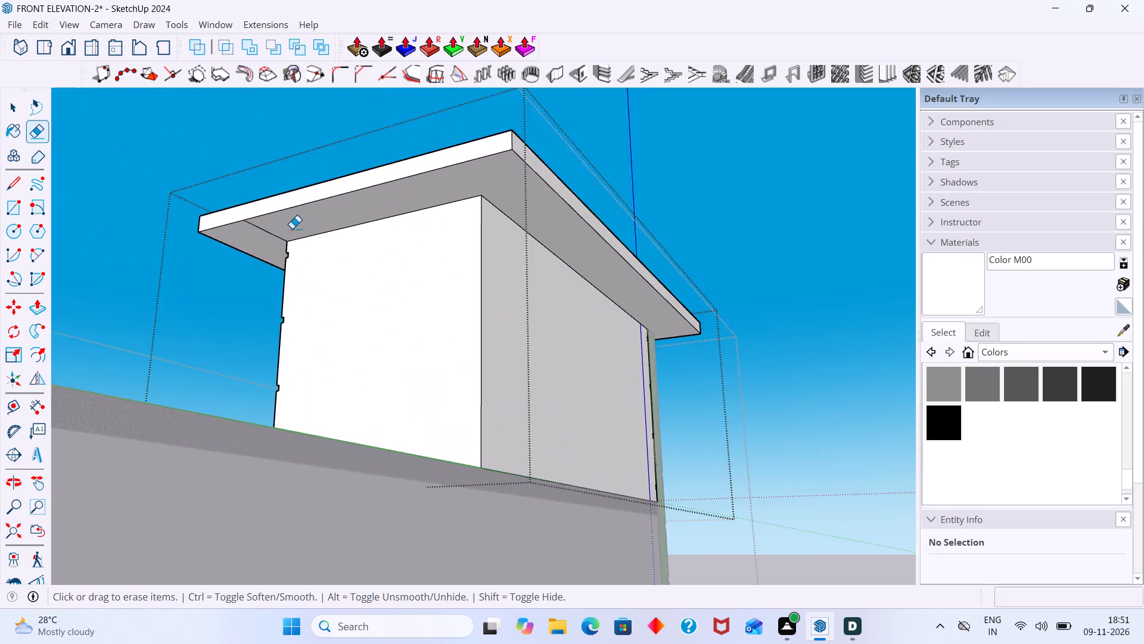
{"action": "scroll", "coordinate": [292, 228], "scroll_direction": "up", "scroll_amount": 2}
{"action": "left_click_drag", "start_coordinate": [284, 225], "coordinate": [250, 246]}
{"action": "scroll", "coordinate": [257, 243], "scroll_direction": "down", "scroll_amount": 10}
{"action": "middle_click_drag", "start_coordinate": [464, 292], "coordinate": [140, 269]}
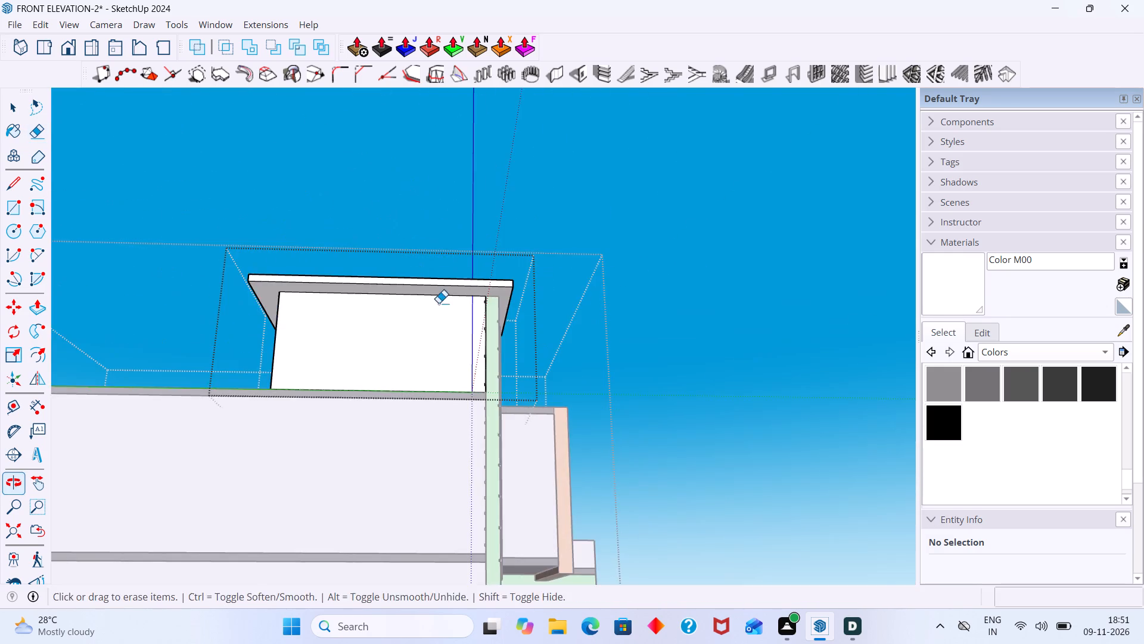
{"action": "middle_click_drag", "start_coordinate": [412, 272], "coordinate": [251, 280]}
{"action": "middle_click_drag", "start_coordinate": [493, 302], "coordinate": [283, 317]}
{"action": "middle_click_drag", "start_coordinate": [556, 323], "coordinate": [335, 323]}
{"action": "middle_click_drag", "start_coordinate": [633, 281], "coordinate": [514, 290]}
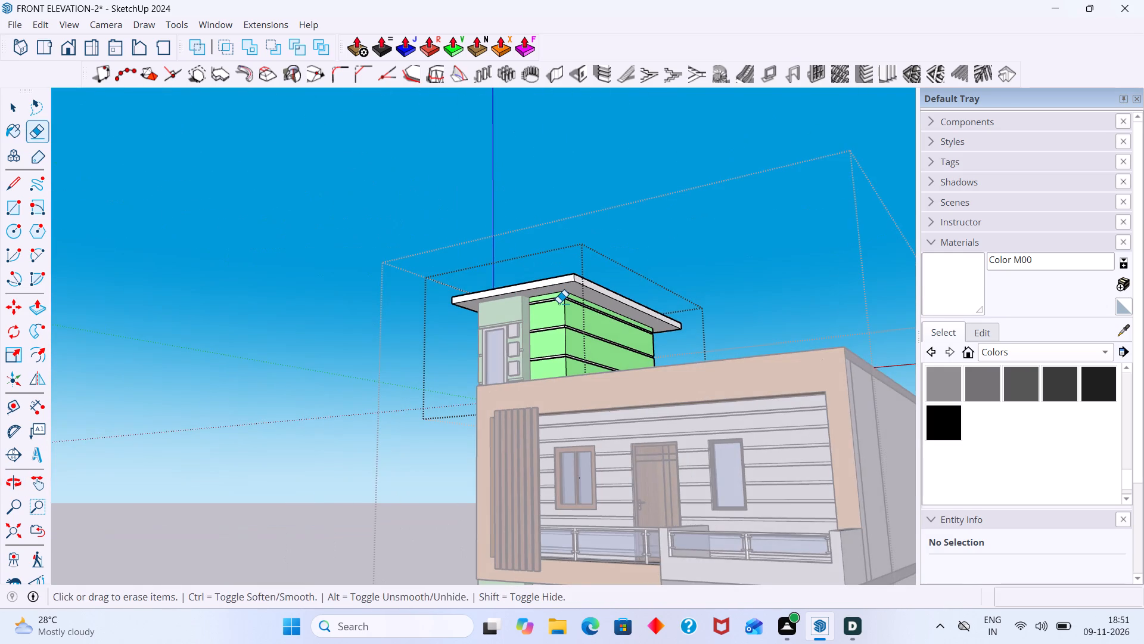
{"action": "key", "text": "space"}
{"action": "left_click", "coordinate": [684, 276]}
Paint the roof slab's top, grooved-side edge and front edge with orange Color C03 sampled from the first-floor balcony frame.
{"action": "scroll", "coordinate": [691, 270], "scroll_direction": "down", "scroll_amount": 3}
{"action": "middle_click_drag", "start_coordinate": [683, 297], "coordinate": [684, 430]}
{"action": "scroll", "coordinate": [687, 362], "scroll_direction": "down", "scroll_amount": 8}
{"action": "middle_click", "coordinate": [687, 362]}
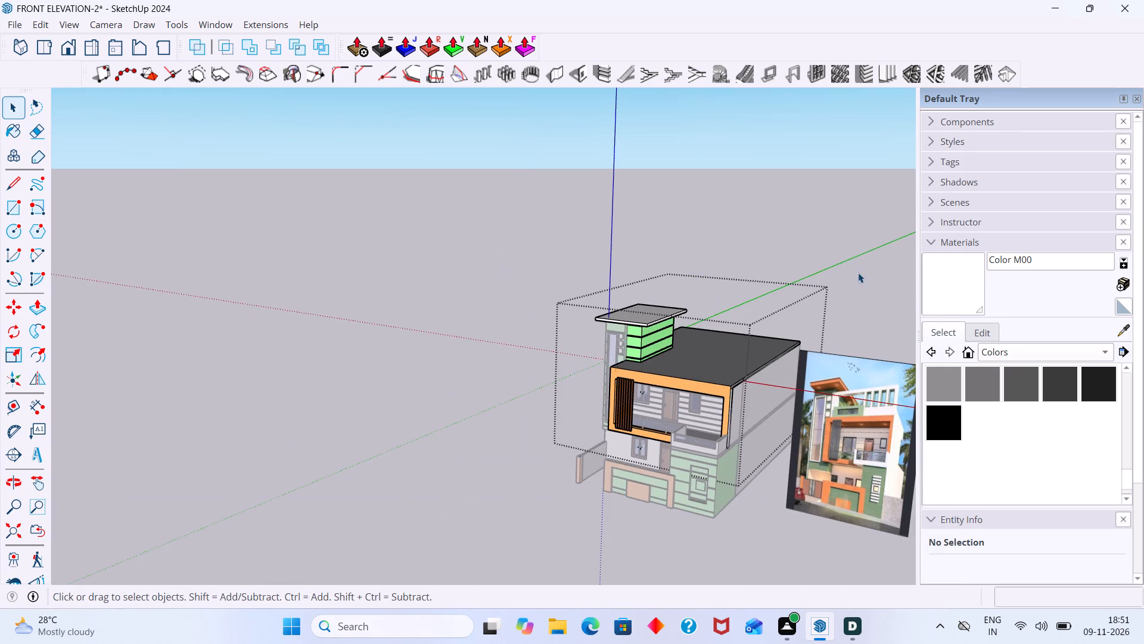
{"action": "left_click", "coordinate": [865, 265]}
{"action": "scroll", "coordinate": [694, 326], "scroll_direction": "up", "scroll_amount": 4}
{"action": "scroll", "coordinate": [682, 325], "scroll_direction": "down", "scroll_amount": 2}
{"action": "middle_click_drag", "start_coordinate": [682, 325], "coordinate": [492, 327], "text": "shift"}
{"action": "middle_click_drag", "start_coordinate": [603, 357], "coordinate": [615, 356]}
{"action": "scroll", "coordinate": [499, 318], "scroll_direction": "up", "scroll_amount": 3}
{"action": "middle_click_drag", "start_coordinate": [494, 326], "coordinate": [551, 327]}
{"action": "scroll", "coordinate": [496, 324], "scroll_direction": "up", "scroll_amount": 3}
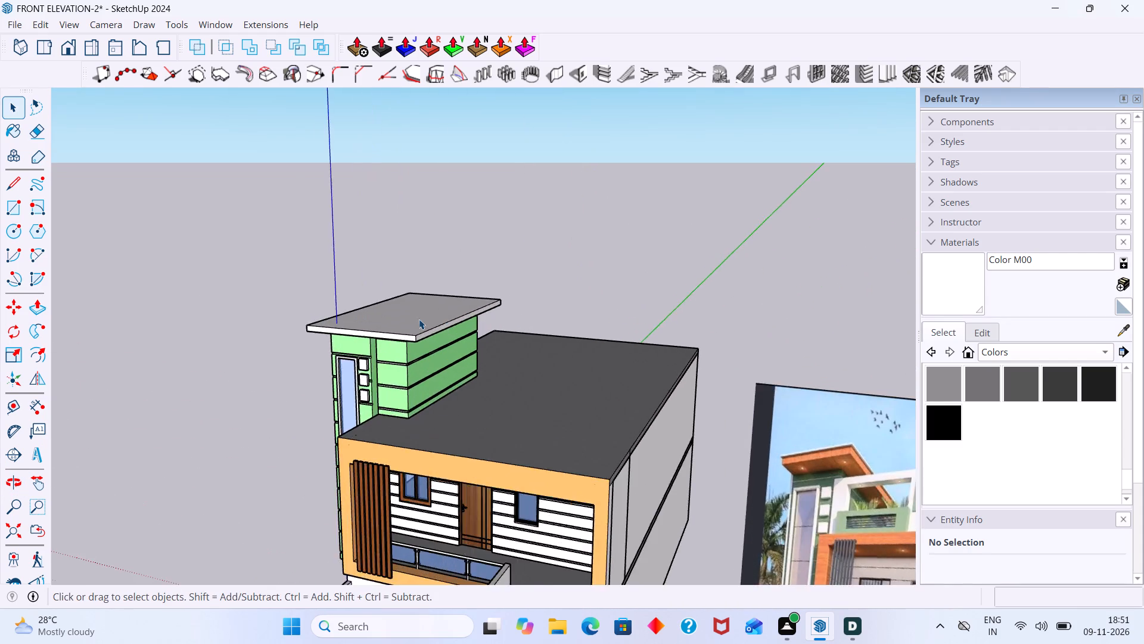
{"action": "scroll", "coordinate": [419, 319], "scroll_direction": "up", "scroll_amount": 8}
{"action": "left_click", "coordinate": [418, 332]}
{"action": "double_click", "coordinate": [418, 333]}
{"action": "left_click", "coordinate": [422, 342]}
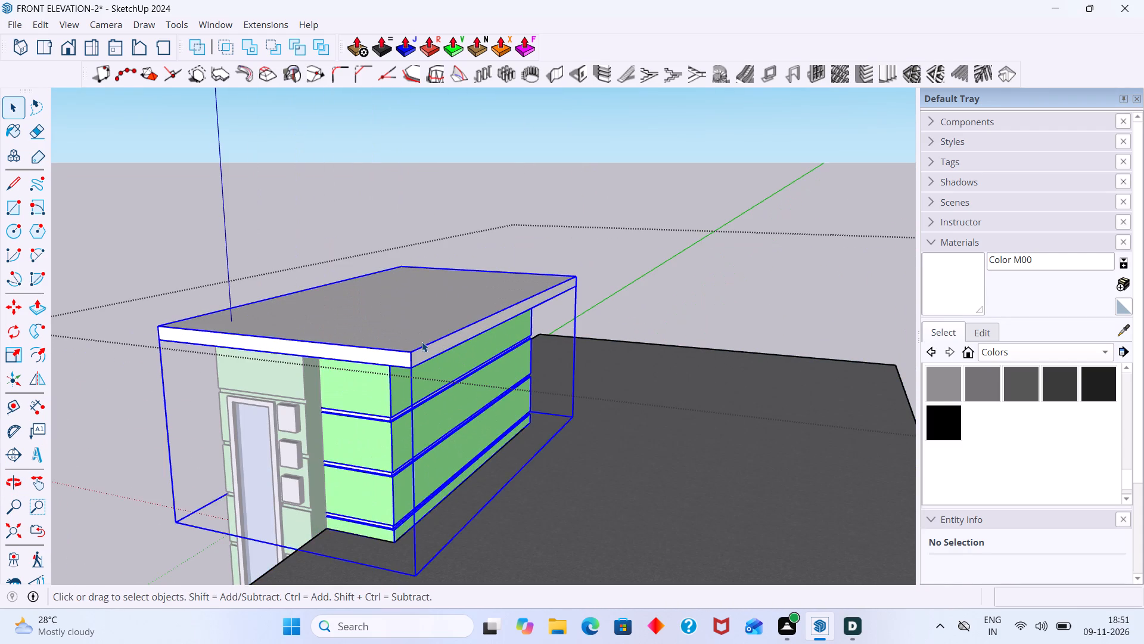
{"action": "double_click", "coordinate": [424, 343]}
{"action": "left_click", "coordinate": [424, 343]}
{"action": "double_click", "coordinate": [431, 344]}
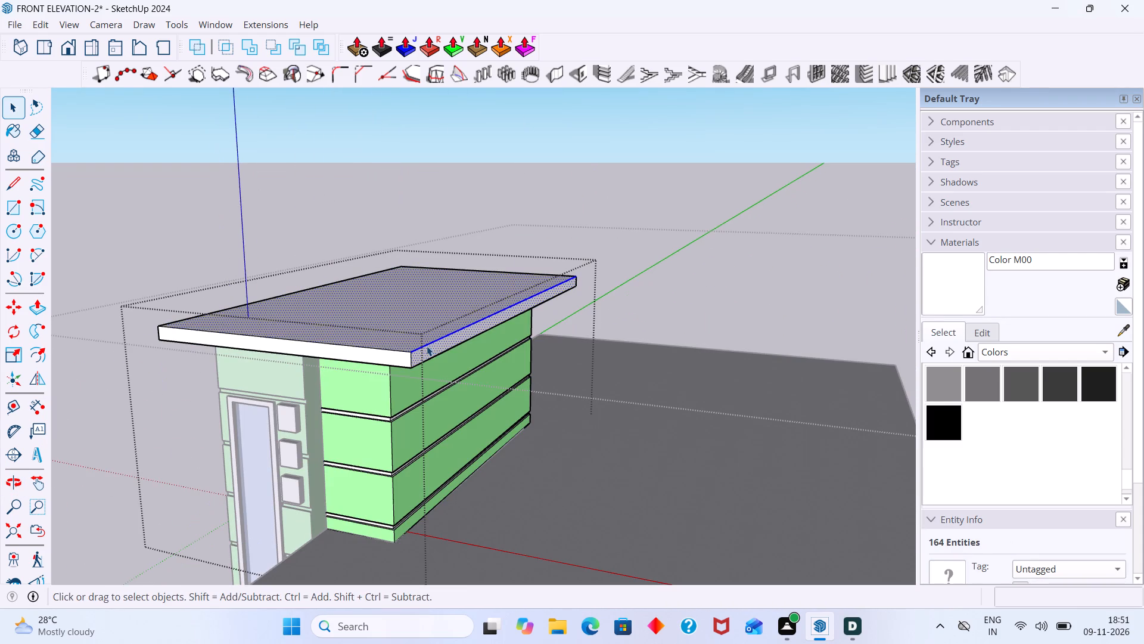
{"action": "left_click", "coordinate": [1120, 324]}
{"action": "scroll", "coordinate": [694, 392], "scroll_direction": "down", "scroll_amount": 10}
{"action": "scroll", "coordinate": [557, 485], "scroll_direction": "up", "scroll_amount": 2}
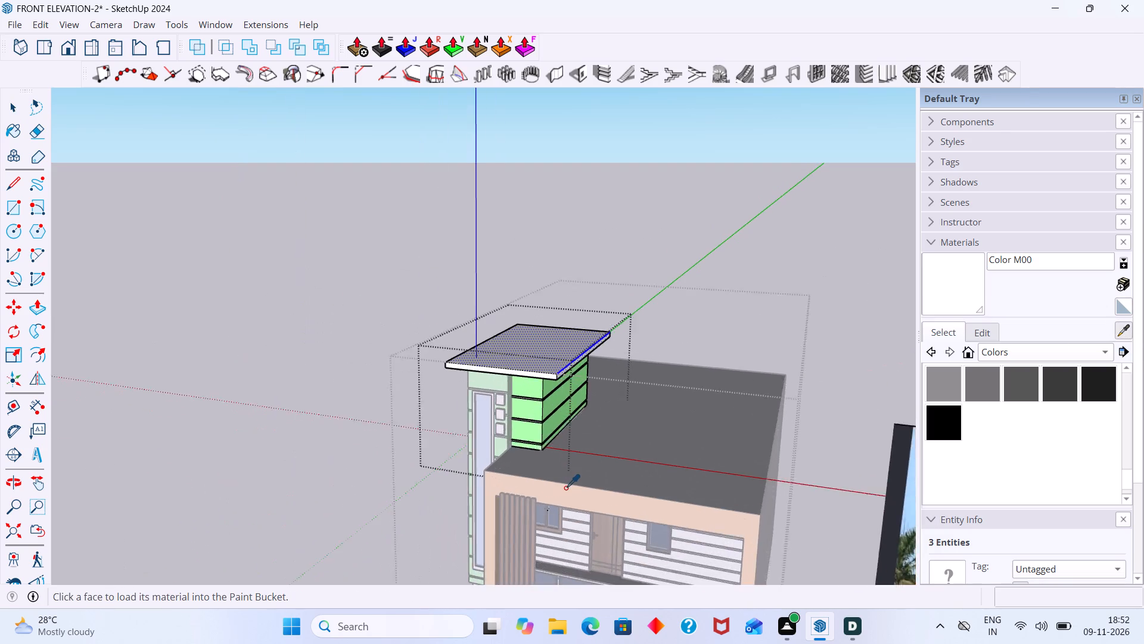
{"action": "scroll", "coordinate": [565, 488], "scroll_direction": "up", "scroll_amount": 4}
{"action": "left_click", "coordinate": [566, 488]}
{"action": "scroll", "coordinate": [569, 363], "scroll_direction": "up", "scroll_amount": 13}
{"action": "left_click", "coordinate": [554, 339]}
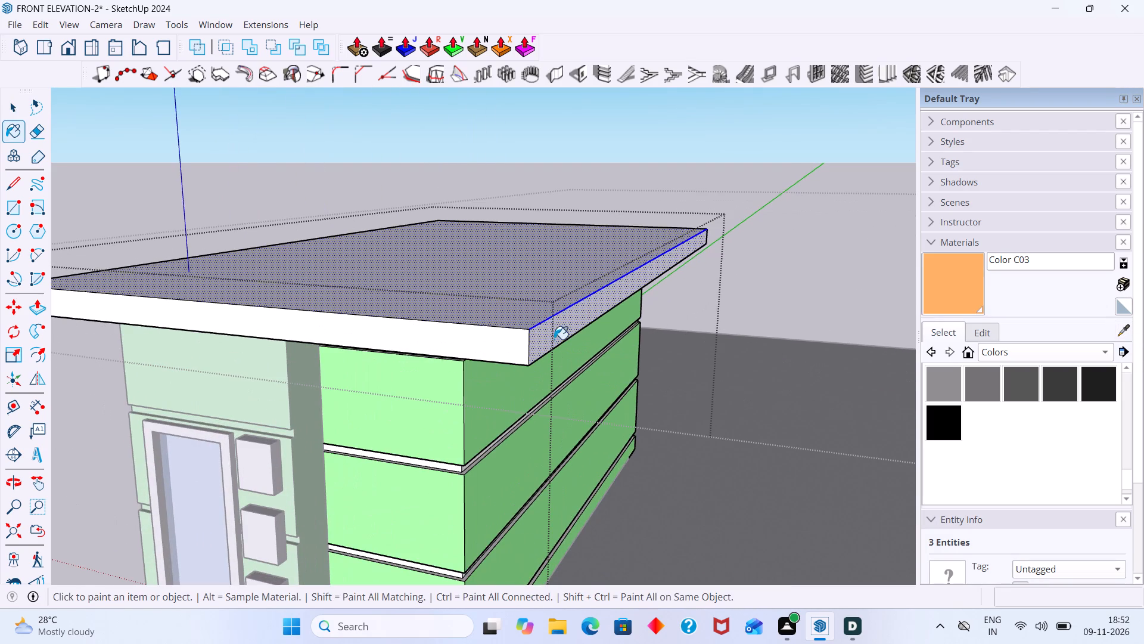
{"action": "left_click", "coordinate": [511, 345]}
Paint the slab's edge above the plain white side and its underside with the same orange Color C03.
{"action": "scroll", "coordinate": [515, 345], "scroll_direction": "up", "scroll_amount": 1}
{"action": "scroll", "coordinate": [515, 345], "scroll_direction": "down", "scroll_amount": 7}
{"action": "middle_click_drag", "start_coordinate": [565, 340], "coordinate": [1062, 316]}
{"action": "scroll", "coordinate": [444, 388], "scroll_direction": "up", "scroll_amount": 2}
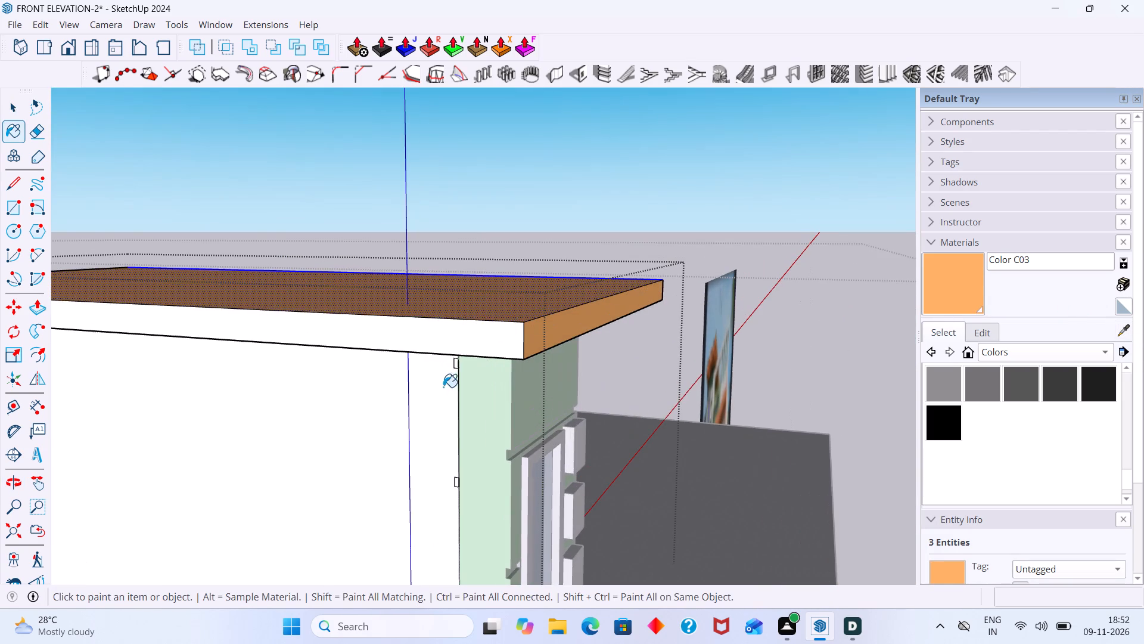
{"action": "scroll", "coordinate": [443, 387], "scroll_direction": "up", "scroll_amount": 1}
{"action": "left_click", "coordinate": [464, 355]}
{"action": "middle_click_drag", "start_coordinate": [465, 350], "coordinate": [517, 231]}
{"action": "scroll", "coordinate": [522, 264], "scroll_direction": "up", "scroll_amount": 2}
{"action": "left_click", "coordinate": [531, 289]}
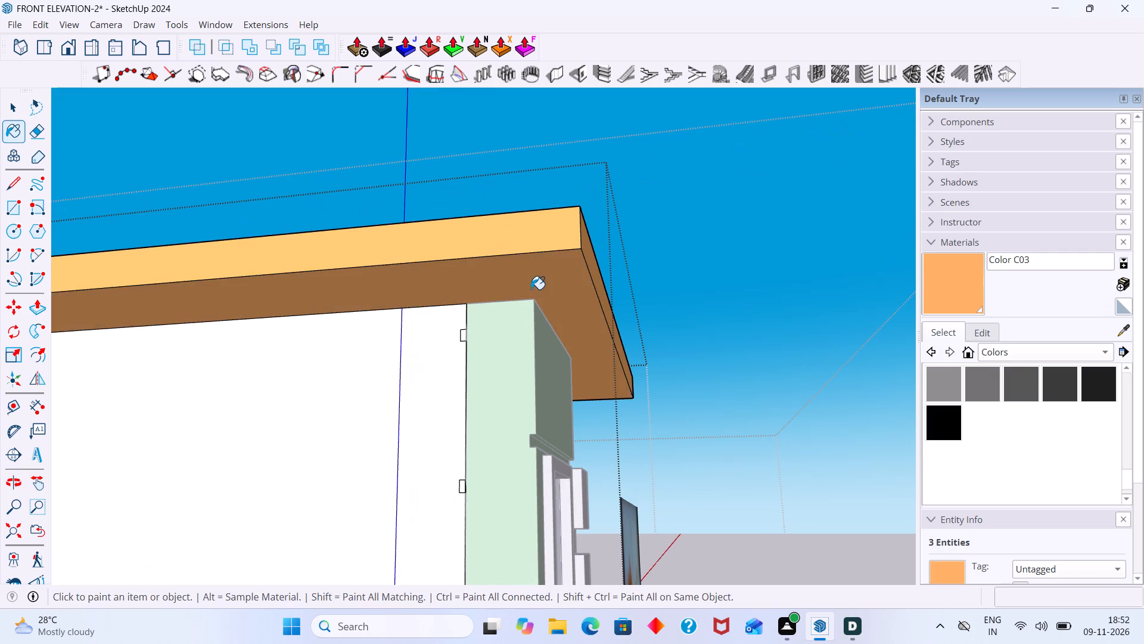
Paint the roof slab's rear edge with Color C03 and leave group editing.
{"action": "scroll", "coordinate": [536, 286], "scroll_direction": "down", "scroll_amount": 7}
{"action": "middle_click_drag", "start_coordinate": [572, 292], "coordinate": [819, 262]}
{"action": "scroll", "coordinate": [735, 273], "scroll_direction": "down", "scroll_amount": 11}
{"action": "middle_click_drag", "start_coordinate": [532, 280], "coordinate": [713, 273]}
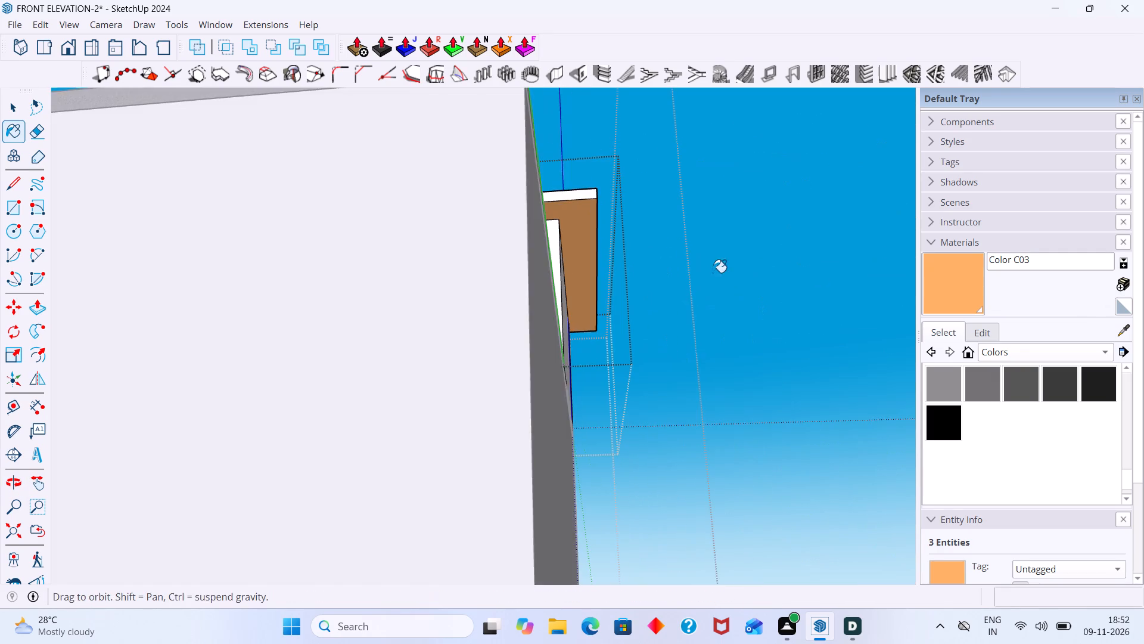
{"action": "middle_click_drag", "start_coordinate": [713, 273], "coordinate": [815, 277]}
{"action": "scroll", "coordinate": [629, 227], "scroll_direction": "up", "scroll_amount": 7}
{"action": "left_click", "coordinate": [567, 190]}
{"action": "scroll", "coordinate": [567, 188], "scroll_direction": "down", "scroll_amount": 4}
{"action": "middle_click_drag", "start_coordinate": [569, 198], "coordinate": [416, 209]}
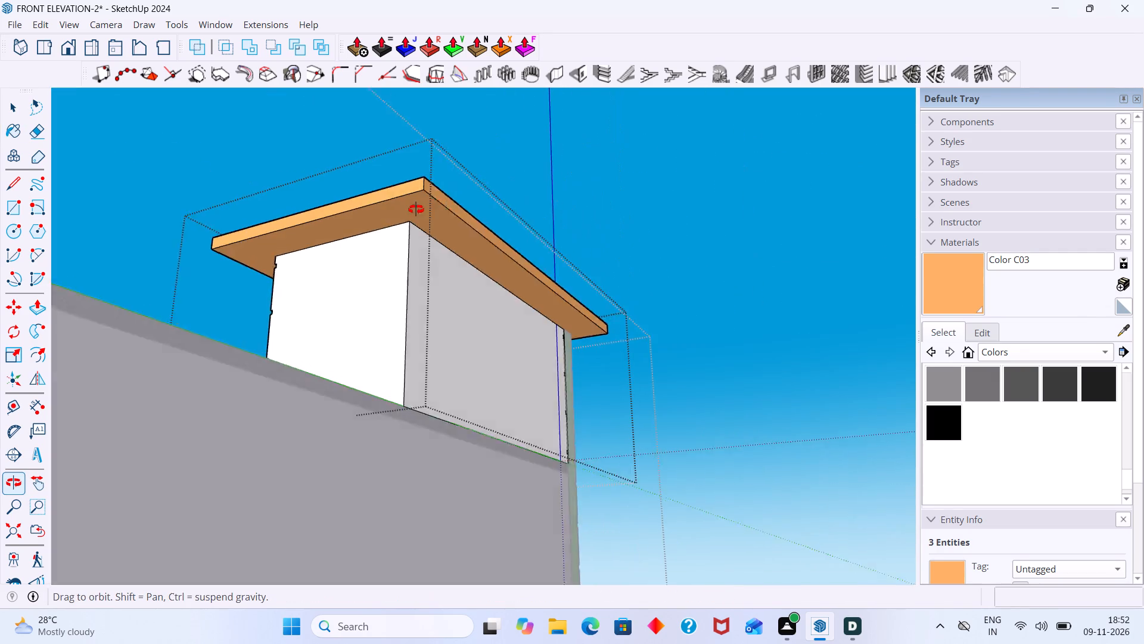
{"action": "middle_click_drag", "start_coordinate": [416, 209], "coordinate": [400, 216]}
{"action": "middle_click_drag", "start_coordinate": [938, 195], "coordinate": [726, 250]}
{"action": "middle_click_drag", "start_coordinate": [1142, 200], "coordinate": [797, 295]}
{"action": "scroll", "coordinate": [792, 288], "scroll_direction": "down", "scroll_amount": 5}
{"action": "middle_click_drag", "start_coordinate": [845, 299], "coordinate": [569, 405]}
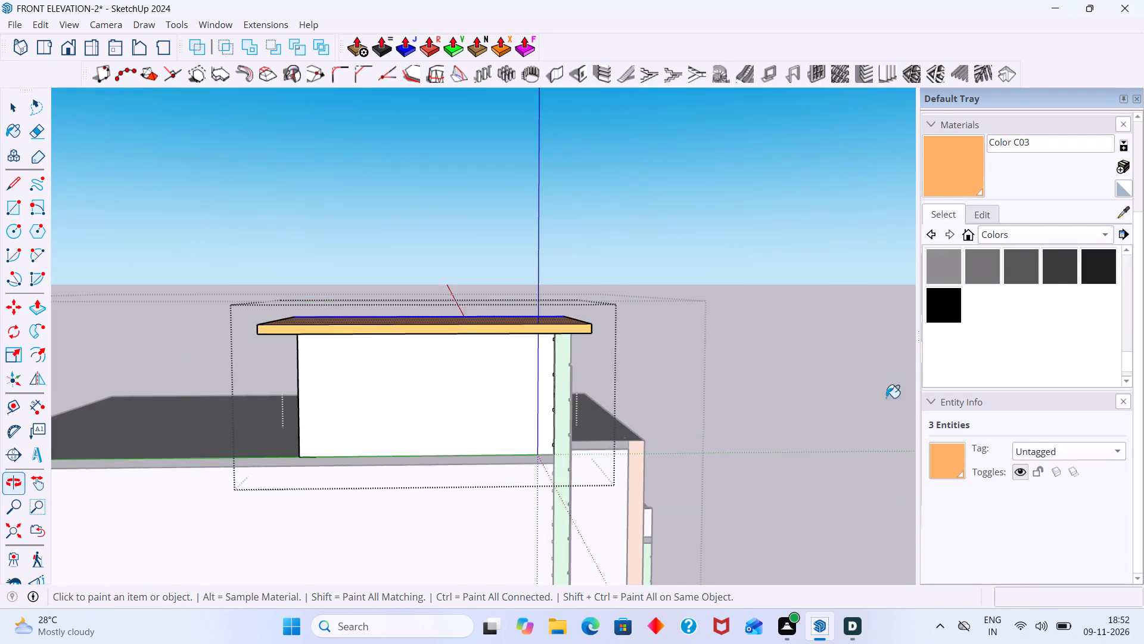
{"action": "middle_click_drag", "start_coordinate": [984, 311], "coordinate": [529, 416]}
{"action": "scroll", "coordinate": [808, 306], "scroll_direction": "down", "scroll_amount": 3}
{"action": "middle_click_drag", "start_coordinate": [785, 324], "coordinate": [518, 387]}
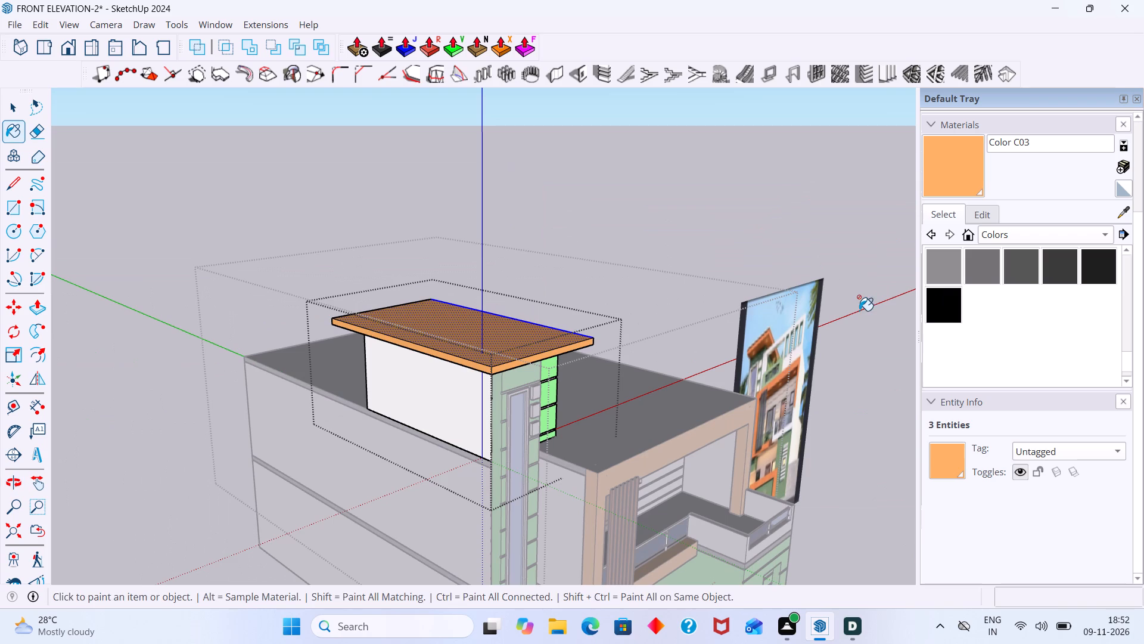
{"action": "middle_click_drag", "start_coordinate": [759, 312], "coordinate": [408, 367]}
{"action": "middle_click_drag", "start_coordinate": [778, 320], "coordinate": [613, 318]}
{"action": "scroll", "coordinate": [550, 344], "scroll_direction": "up", "scroll_amount": 5}
{"action": "middle_click_drag", "start_coordinate": [561, 357], "coordinate": [572, 293]}
{"action": "key", "text": "space"}
{"action": "left_click", "coordinate": [848, 227]}
{"action": "scroll", "coordinate": [720, 270], "scroll_direction": "down", "scroll_amount": 11}
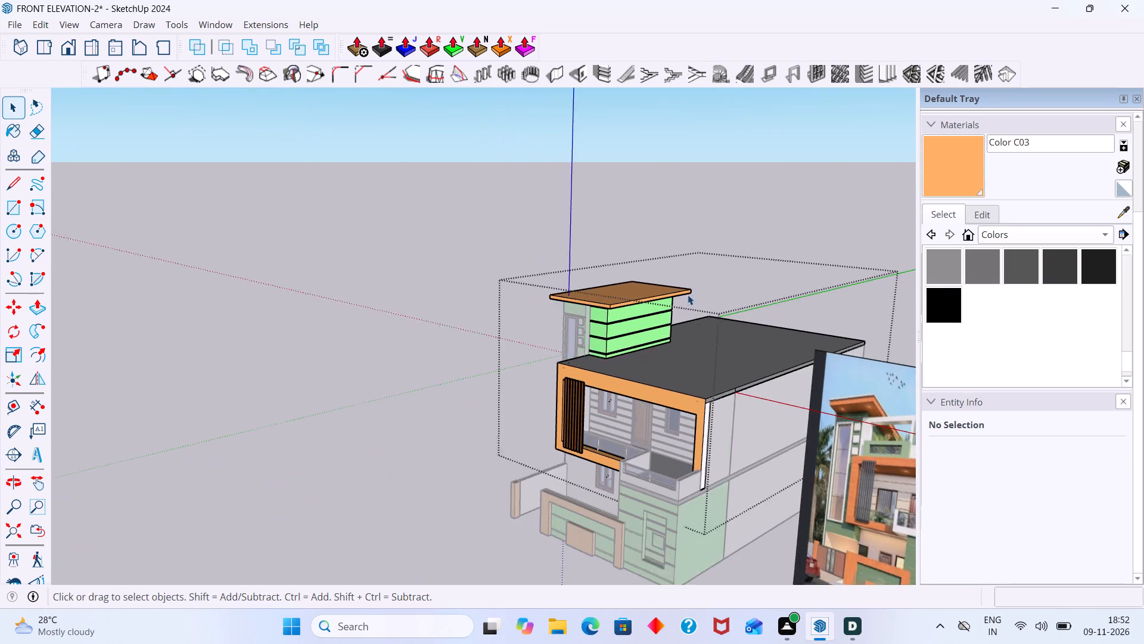
{"action": "scroll", "coordinate": [688, 295], "scroll_direction": "down", "scroll_amount": 3}
{"action": "left_click", "coordinate": [764, 241]}
Compare the house model with the reference image and examine the roof and the tower's plain white side.
{"action": "middle_click_drag", "start_coordinate": [788, 276], "coordinate": [496, 314], "text": "shift"}
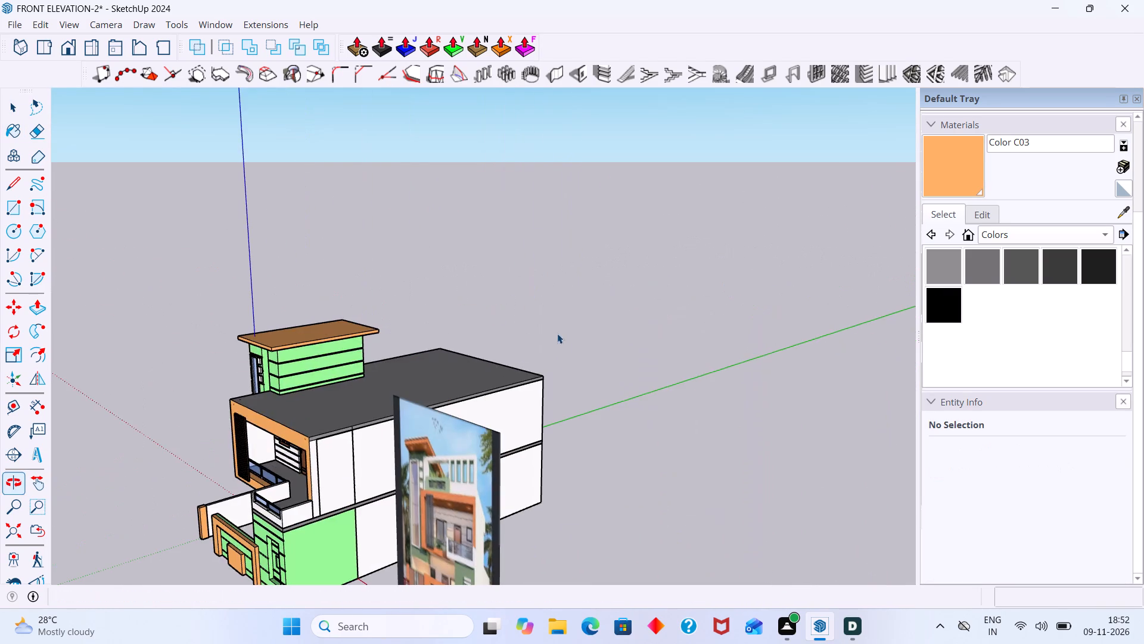
{"action": "middle_click_drag", "start_coordinate": [524, 422], "coordinate": [643, 315], "text": "shift"}
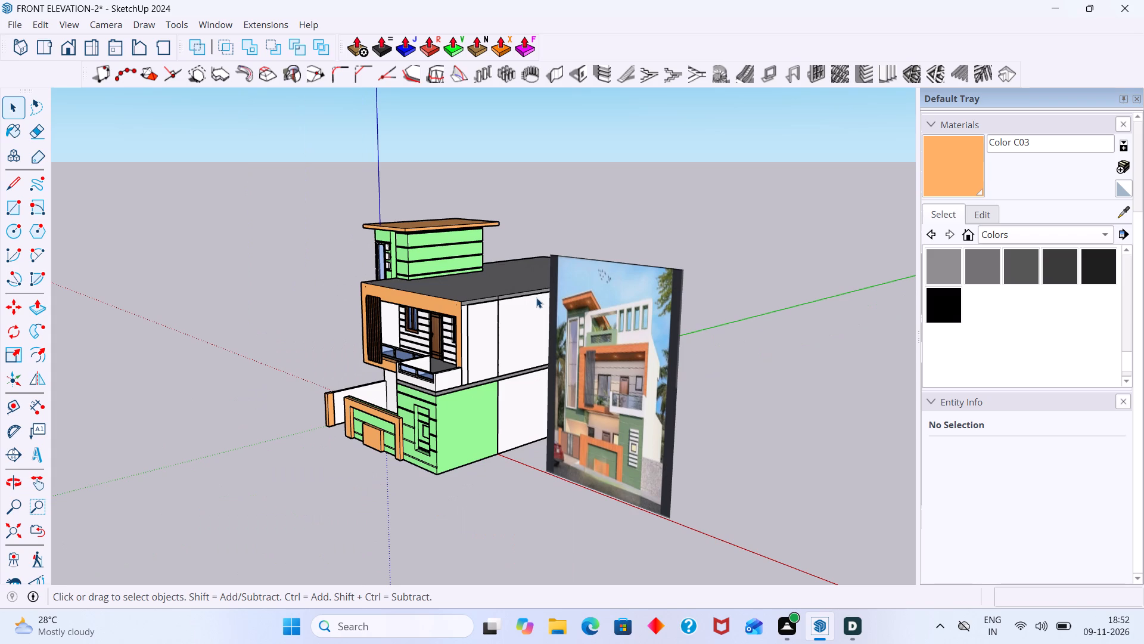
{"action": "middle_click_drag", "start_coordinate": [475, 296], "coordinate": [447, 221]}
{"action": "scroll", "coordinate": [393, 231], "scroll_direction": "up", "scroll_amount": 6}
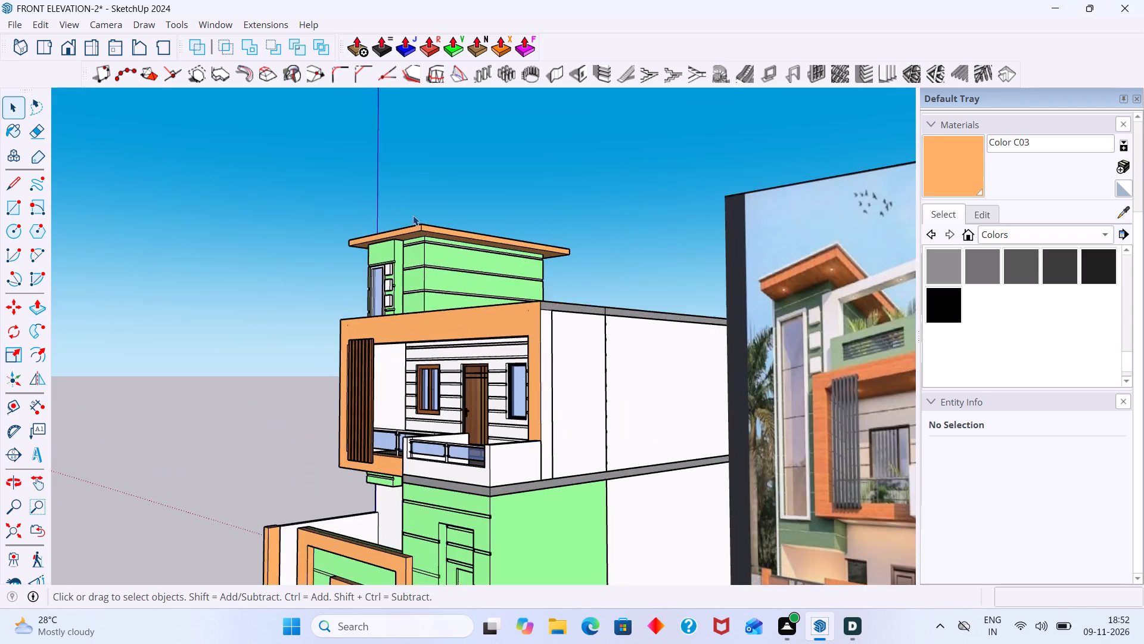
{"action": "scroll", "coordinate": [413, 215], "scroll_direction": "up", "scroll_amount": 15}
{"action": "middle_click_drag", "start_coordinate": [416, 275], "coordinate": [459, 203]}
{"action": "scroll", "coordinate": [459, 203], "scroll_direction": "down", "scroll_amount": 20}
{"action": "scroll", "coordinate": [459, 203], "scroll_direction": "down", "scroll_amount": 3}
{"action": "middle_click_drag", "start_coordinate": [562, 238], "coordinate": [569, 311]}
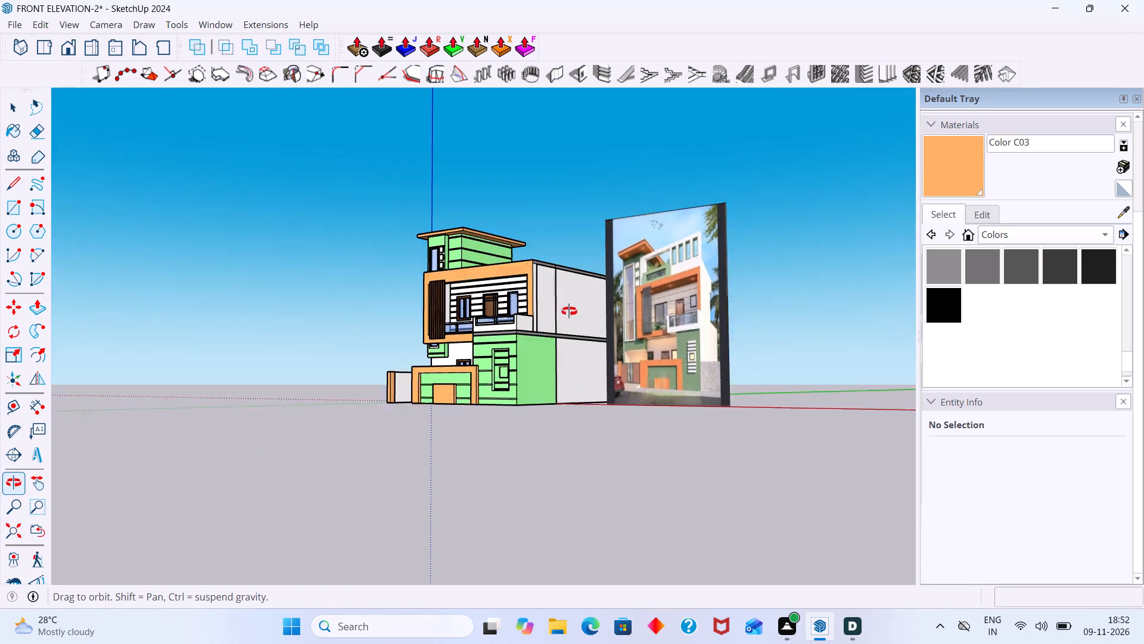
{"action": "middle_click_drag", "start_coordinate": [569, 311], "coordinate": [585, 415]}
{"action": "scroll", "coordinate": [705, 338], "scroll_direction": "up", "scroll_amount": 2}
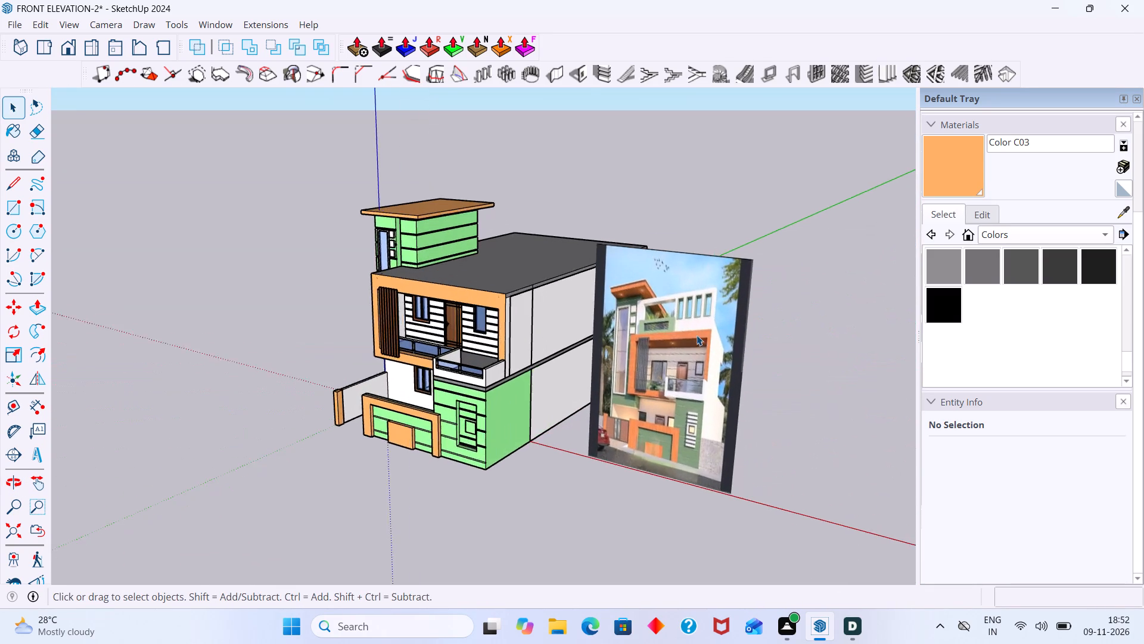
{"action": "scroll", "coordinate": [697, 335], "scroll_direction": "up", "scroll_amount": 3}
{"action": "middle_click_drag", "start_coordinate": [590, 337], "coordinate": [722, 370]}
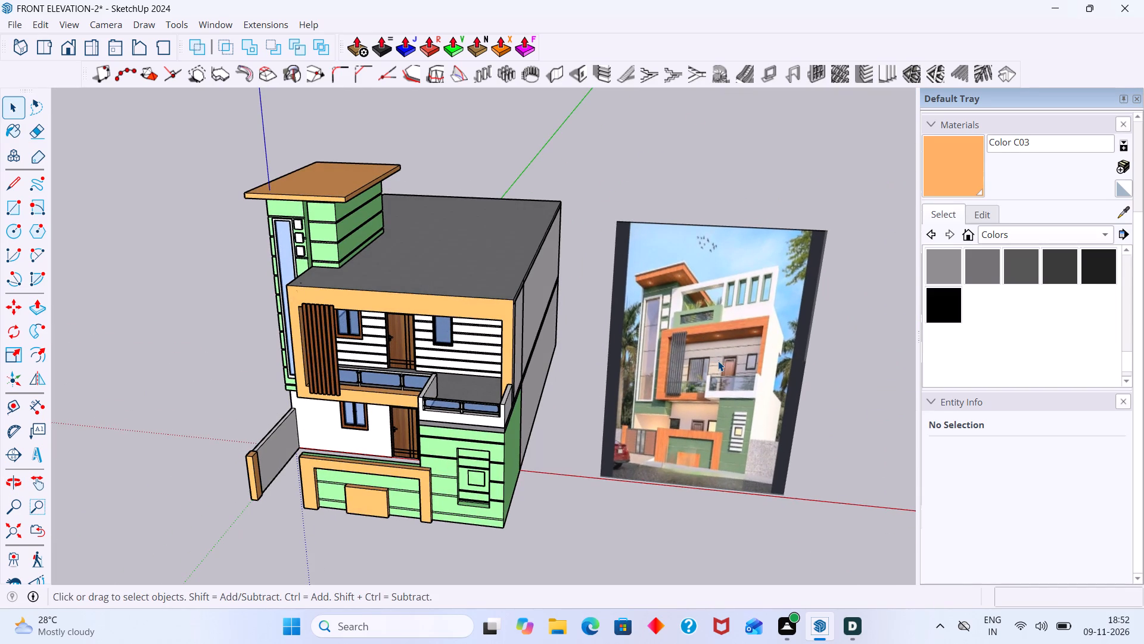
{"action": "middle_click_drag", "start_coordinate": [533, 352], "coordinate": [1011, 338]}
{"action": "middle_click_drag", "start_coordinate": [434, 393], "coordinate": [648, 394]}
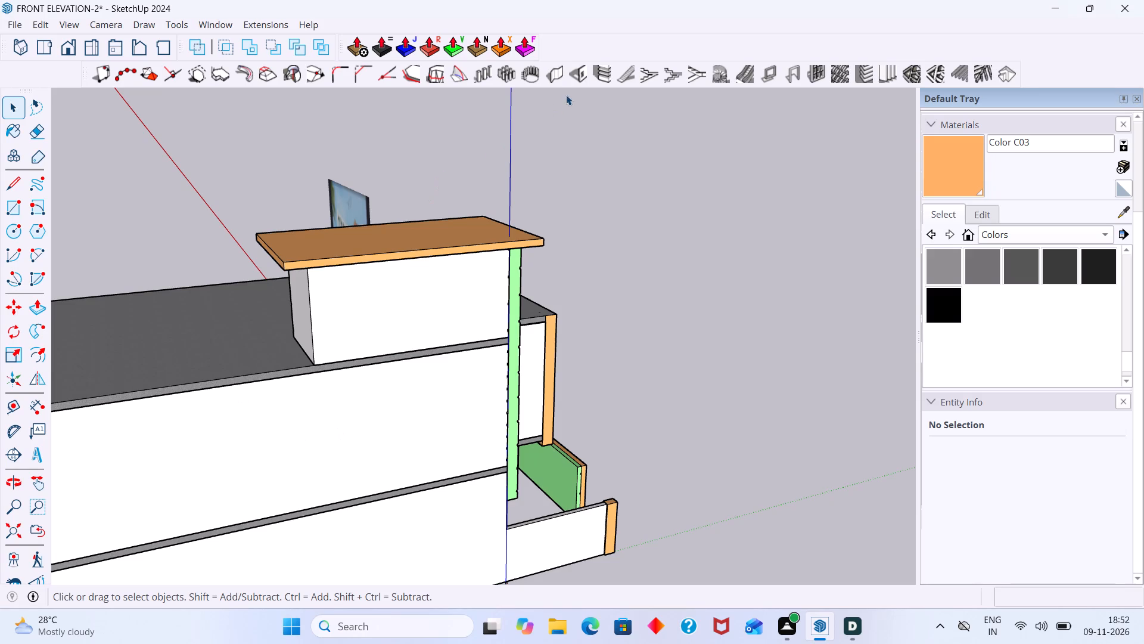
Configure the vertical wall builder for a grouped wall 5" thick and 3' high with right alignment, and start building.
{"action": "left_click", "coordinate": [559, 76]}
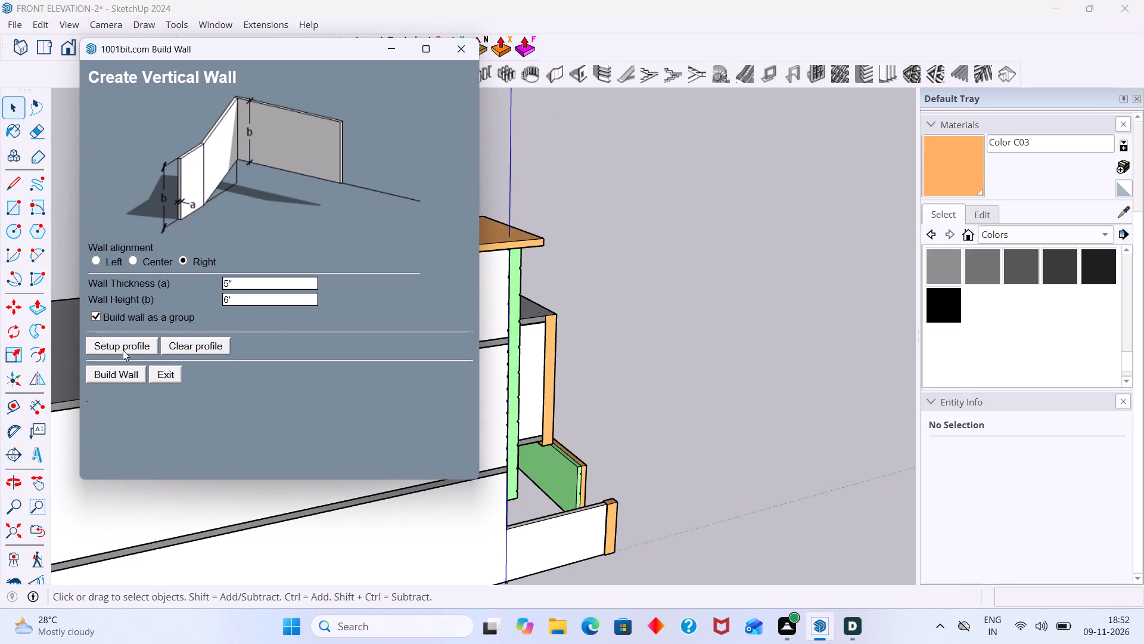
{"action": "left_click", "coordinate": [230, 297]}
{"action": "key", "text": "3"}
{"action": "key", "text": "apostrophe"}
{"action": "key", "text": "BackSpace"}
{"action": "key", "text": "apostrophe"}
{"action": "left_click", "coordinate": [130, 374]}
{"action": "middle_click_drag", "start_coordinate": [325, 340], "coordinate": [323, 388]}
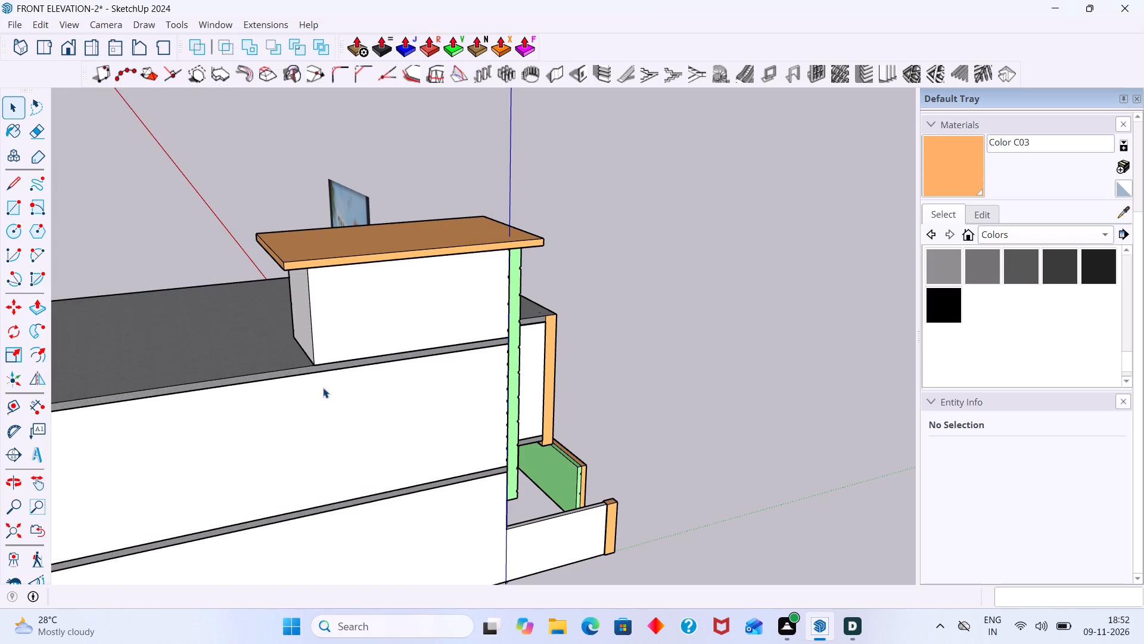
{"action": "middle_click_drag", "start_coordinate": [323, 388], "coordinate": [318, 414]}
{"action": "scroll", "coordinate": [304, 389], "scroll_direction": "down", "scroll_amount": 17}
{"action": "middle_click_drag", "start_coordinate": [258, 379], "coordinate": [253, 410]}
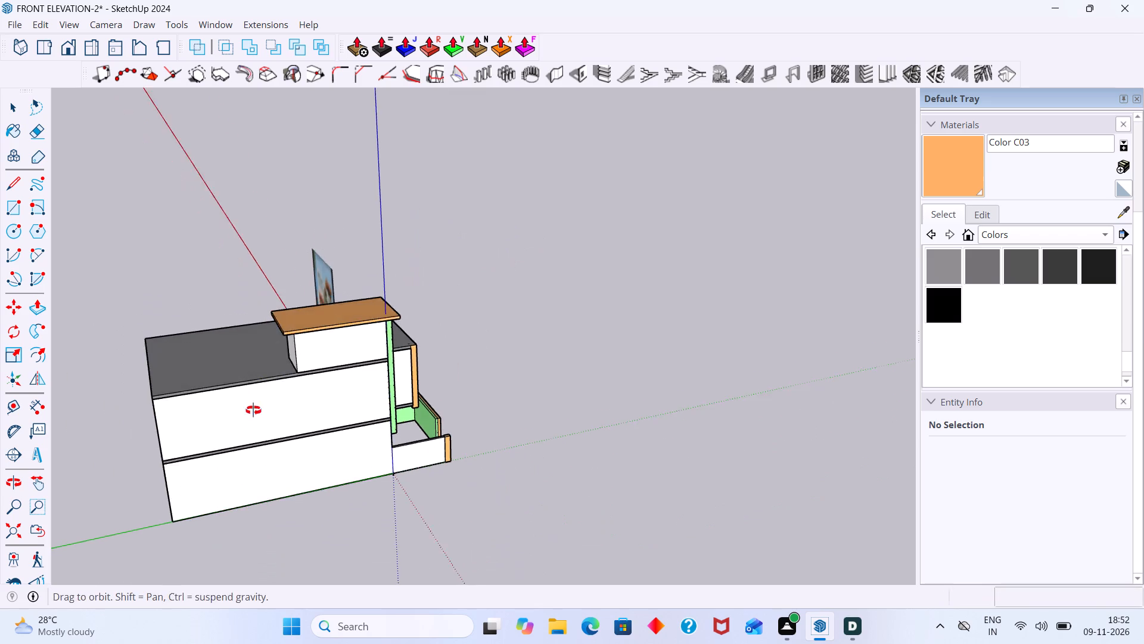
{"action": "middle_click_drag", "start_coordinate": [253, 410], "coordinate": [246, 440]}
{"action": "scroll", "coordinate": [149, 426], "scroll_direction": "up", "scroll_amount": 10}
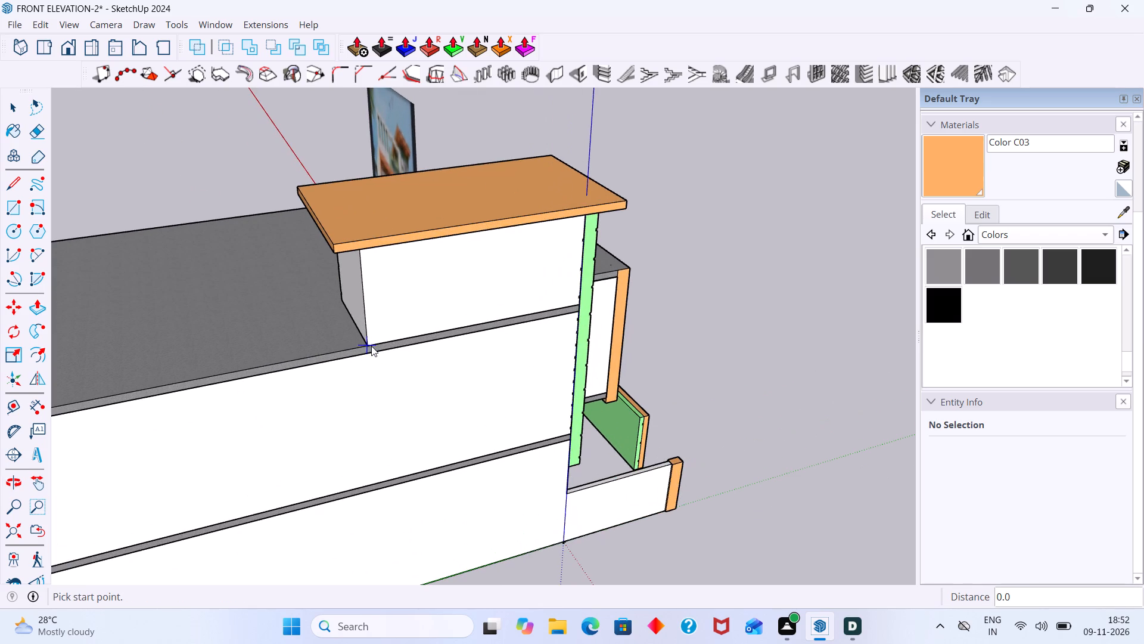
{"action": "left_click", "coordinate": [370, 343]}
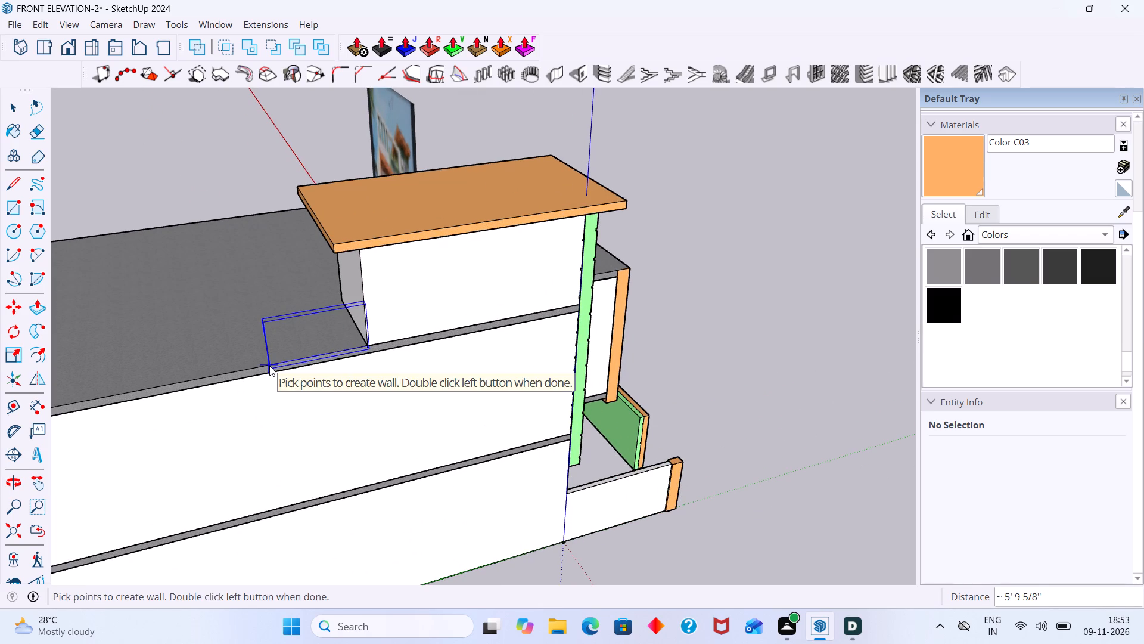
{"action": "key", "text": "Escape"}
Build the parapet wall from the roof's front corner farthest from the tower, along the side and rear edges, ending at the tower's rear corner.
{"action": "scroll", "coordinate": [280, 367], "scroll_direction": "down", "scroll_amount": 4}
{"action": "middle_click_drag", "start_coordinate": [297, 382], "coordinate": [909, 361]}
{"action": "middle_click_drag", "start_coordinate": [620, 398], "coordinate": [969, 486]}
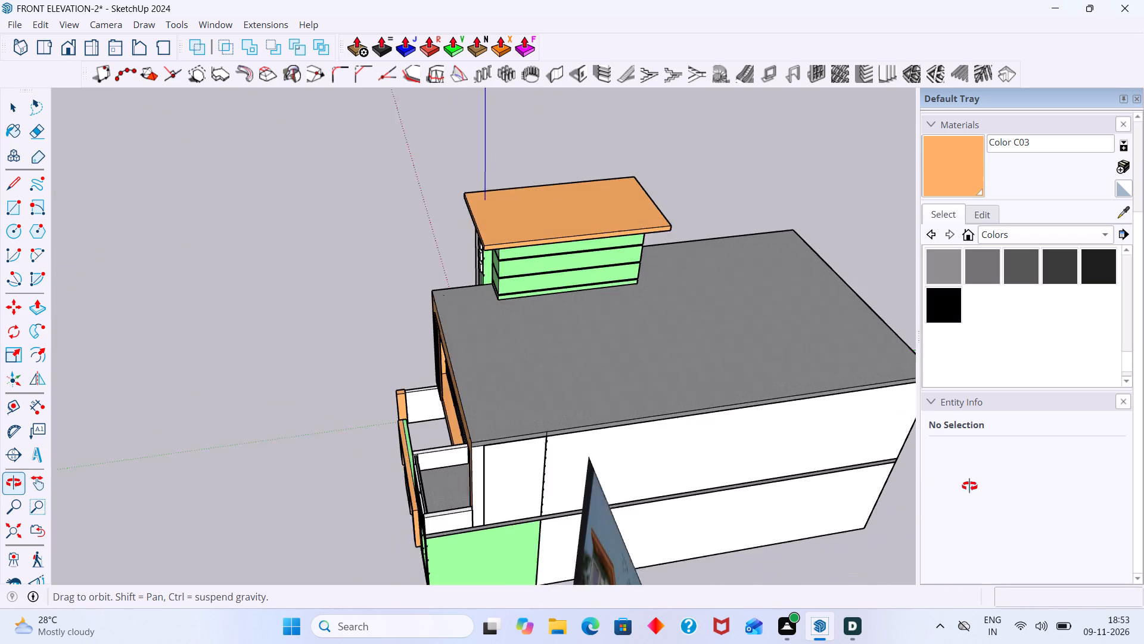
{"action": "middle_click_drag", "start_coordinate": [969, 486], "coordinate": [938, 472]}
{"action": "scroll", "coordinate": [494, 454], "scroll_direction": "up", "scroll_amount": 5}
{"action": "scroll", "coordinate": [485, 429], "scroll_direction": "down", "scroll_amount": 5}
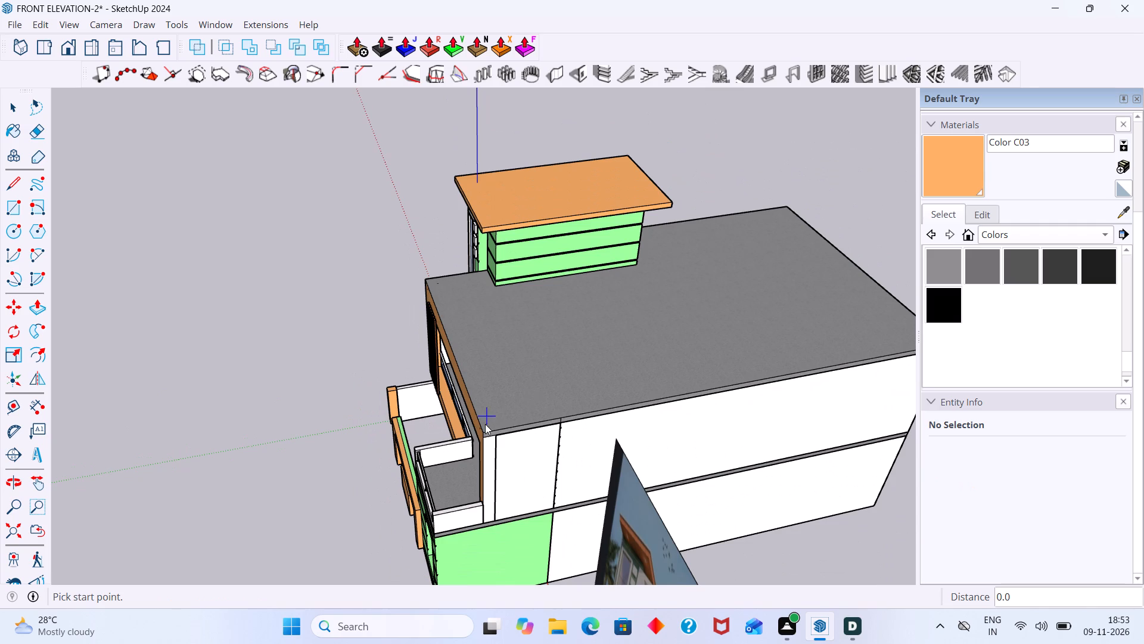
{"action": "left_click", "coordinate": [484, 432]}
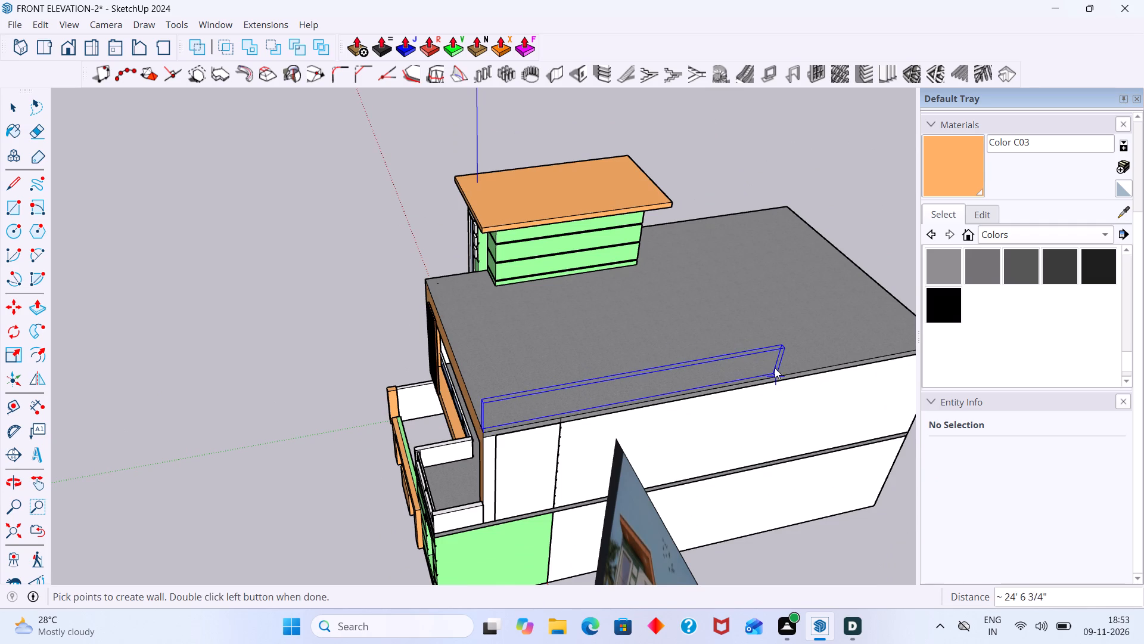
{"action": "middle_click_drag", "start_coordinate": [775, 368], "coordinate": [363, 431]}
{"action": "scroll", "coordinate": [538, 407], "scroll_direction": "up", "scroll_amount": 5}
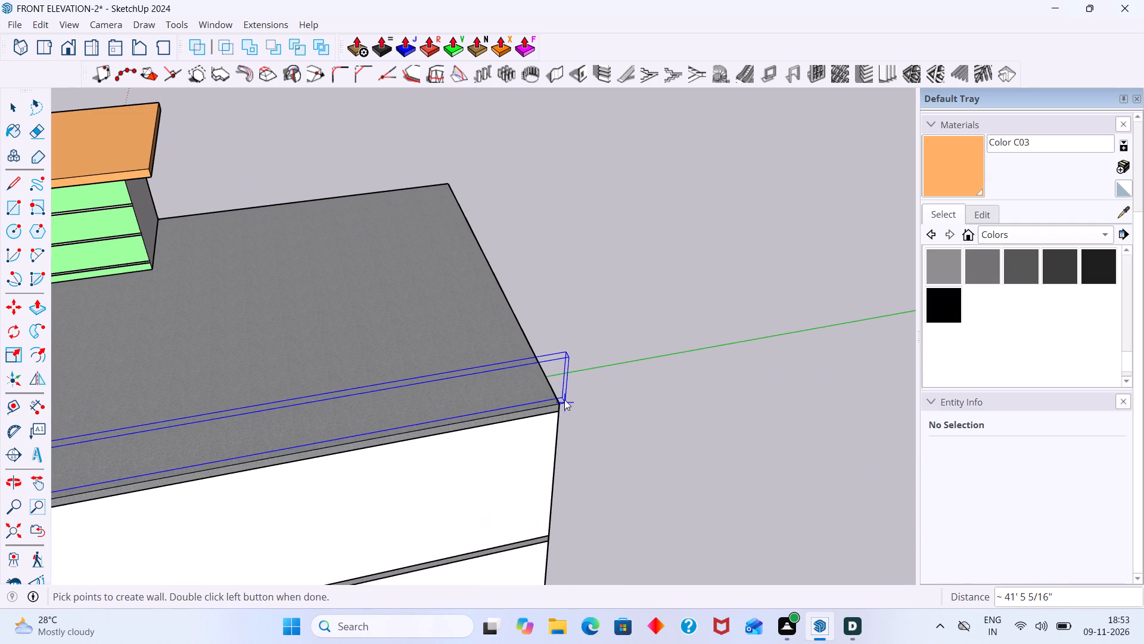
{"action": "left_click", "coordinate": [558, 402]}
{"action": "middle_click_drag", "start_coordinate": [561, 394], "coordinate": [275, 382]}
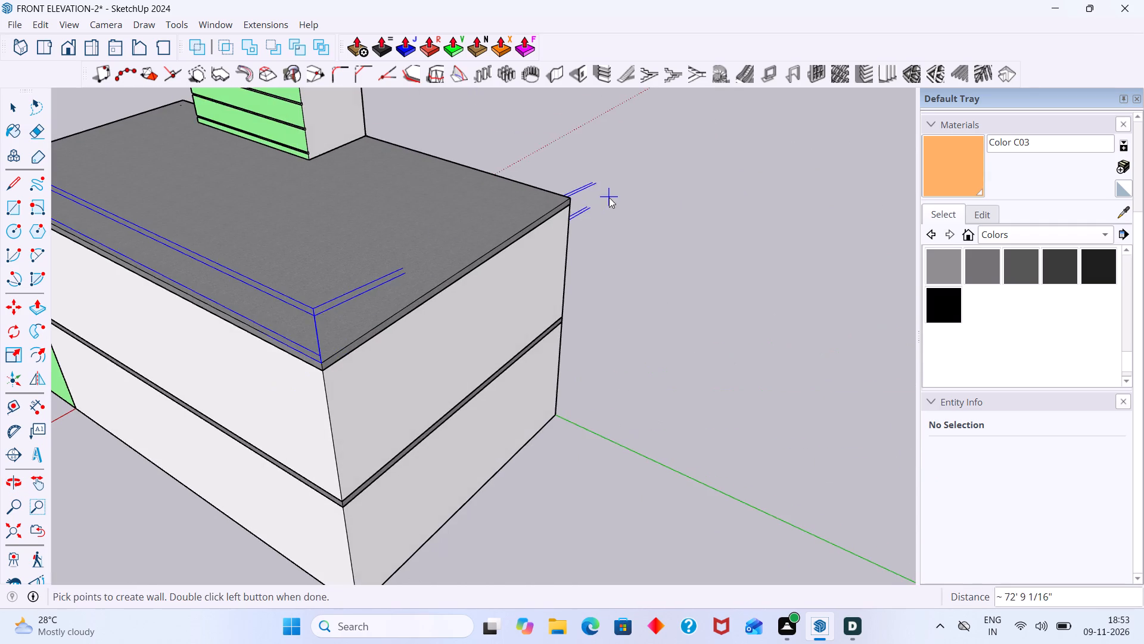
{"action": "middle_click_drag", "start_coordinate": [609, 197], "coordinate": [459, 265]}
{"action": "scroll", "coordinate": [516, 255], "scroll_direction": "up", "scroll_amount": 4}
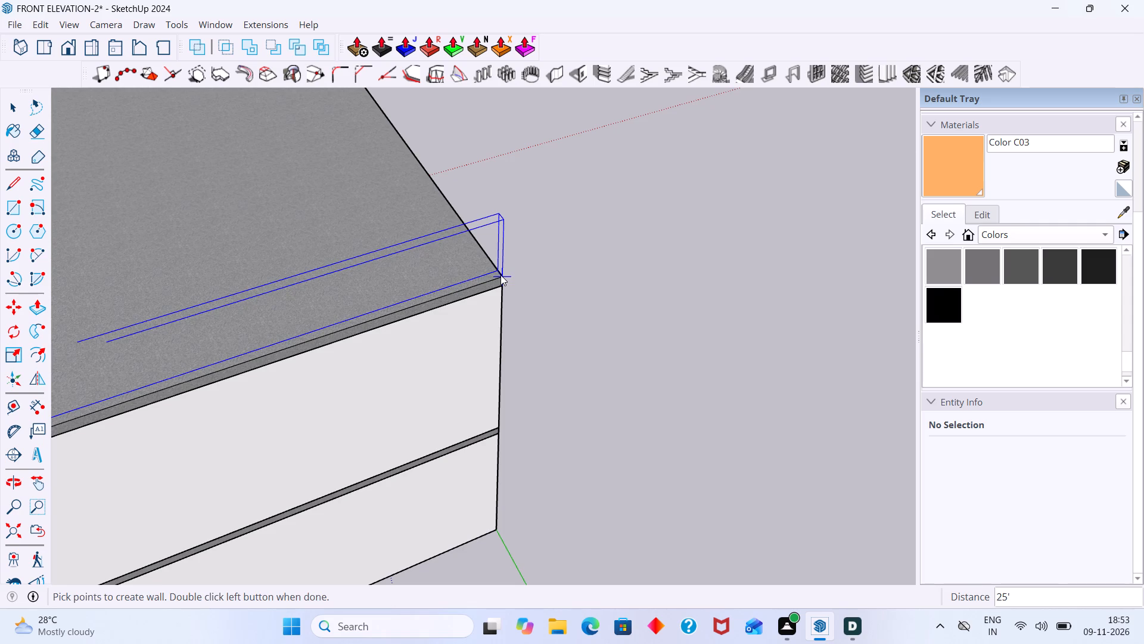
{"action": "left_click", "coordinate": [500, 275]}
{"action": "middle_click_drag", "start_coordinate": [506, 267], "coordinate": [133, 324]}
{"action": "scroll", "coordinate": [186, 283], "scroll_direction": "down", "scroll_amount": 8}
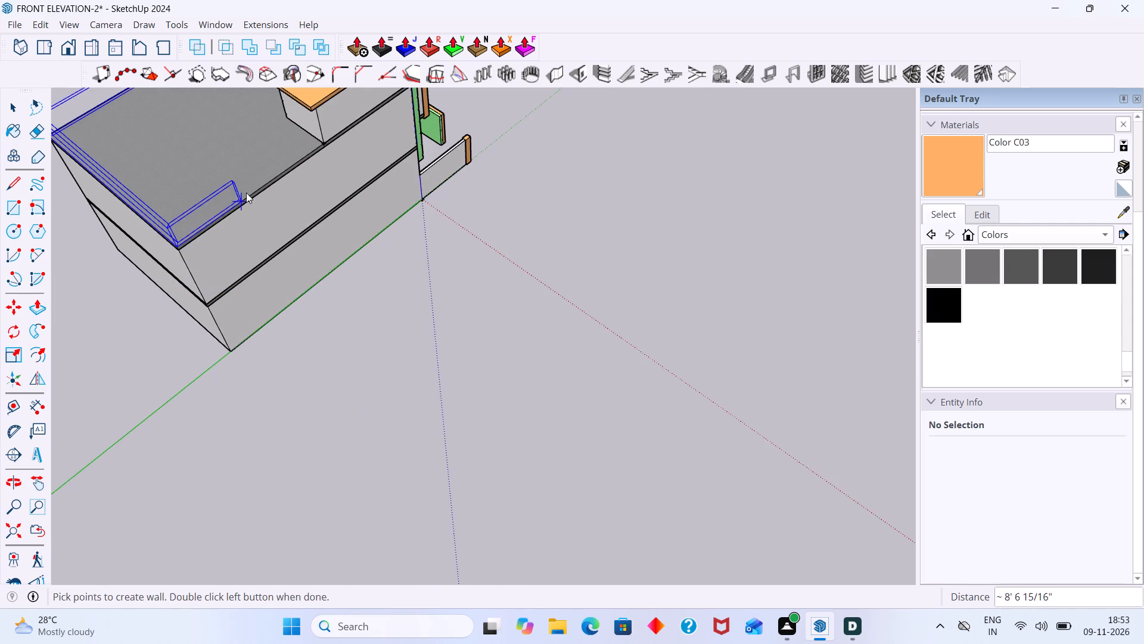
{"action": "scroll", "coordinate": [312, 153], "scroll_direction": "up", "scroll_amount": 7}
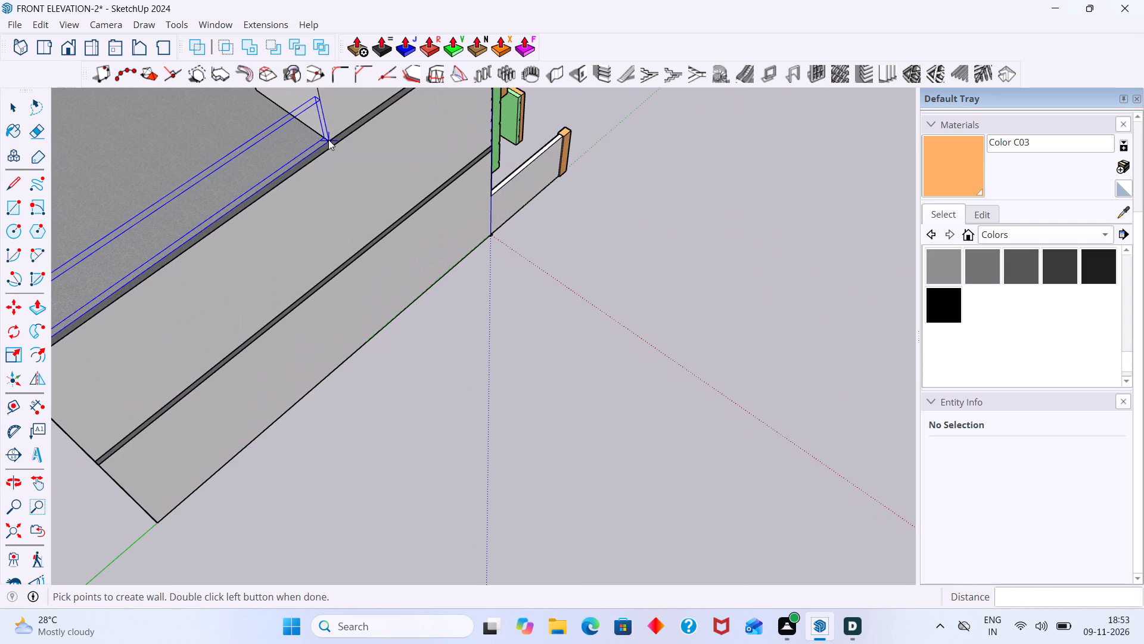
{"action": "double_click", "coordinate": [328, 140]}
{"action": "key", "text": "space"}
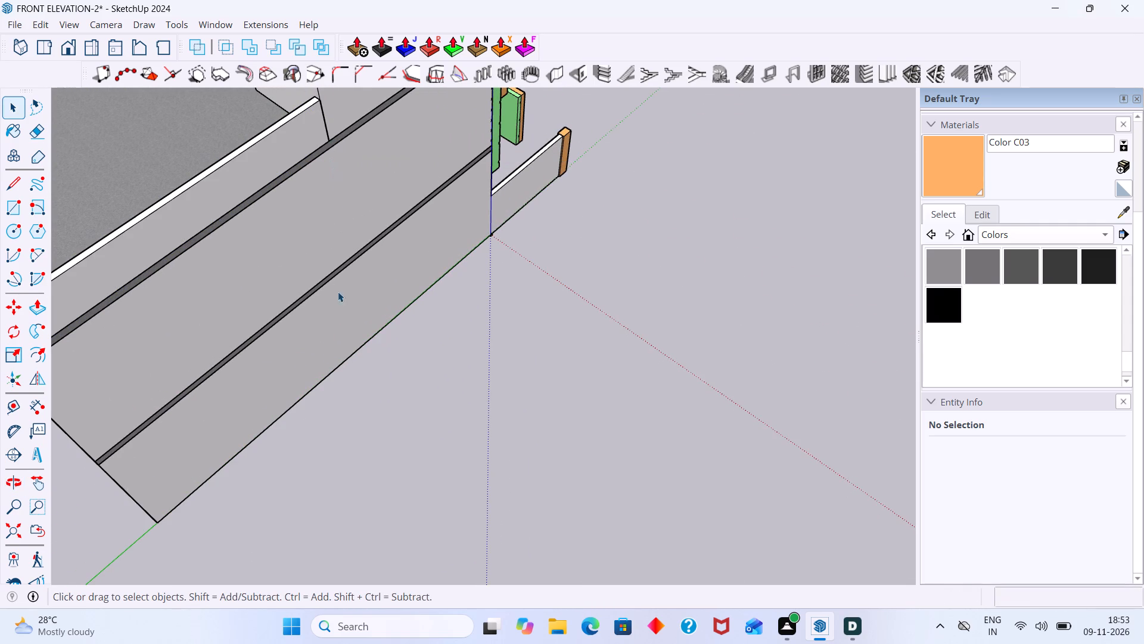
Compare the roof parapet and front elevation with the reference image.
{"action": "scroll", "coordinate": [339, 316], "scroll_direction": "down", "scroll_amount": 7}
{"action": "middle_click_drag", "start_coordinate": [378, 365], "coordinate": [661, 266]}
{"action": "middle_click_drag", "start_coordinate": [353, 434], "coordinate": [841, 414]}
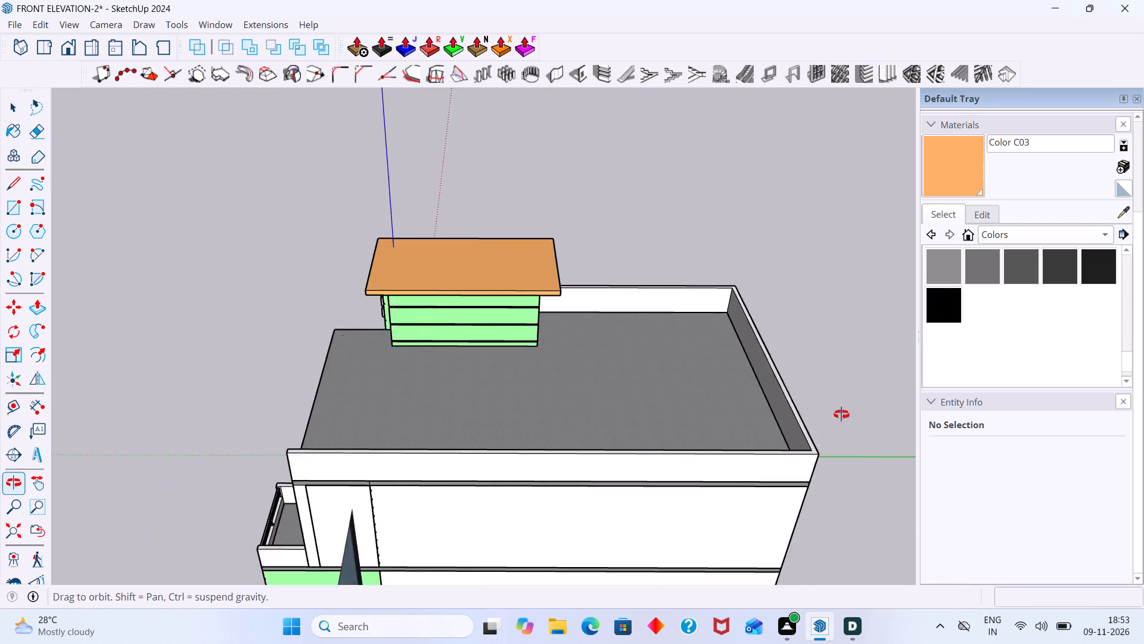
{"action": "middle_click_drag", "start_coordinate": [841, 414], "coordinate": [853, 413]}
{"action": "middle_click_drag", "start_coordinate": [487, 472], "coordinate": [688, 440]}
{"action": "scroll", "coordinate": [681, 439], "scroll_direction": "down", "scroll_amount": 7}
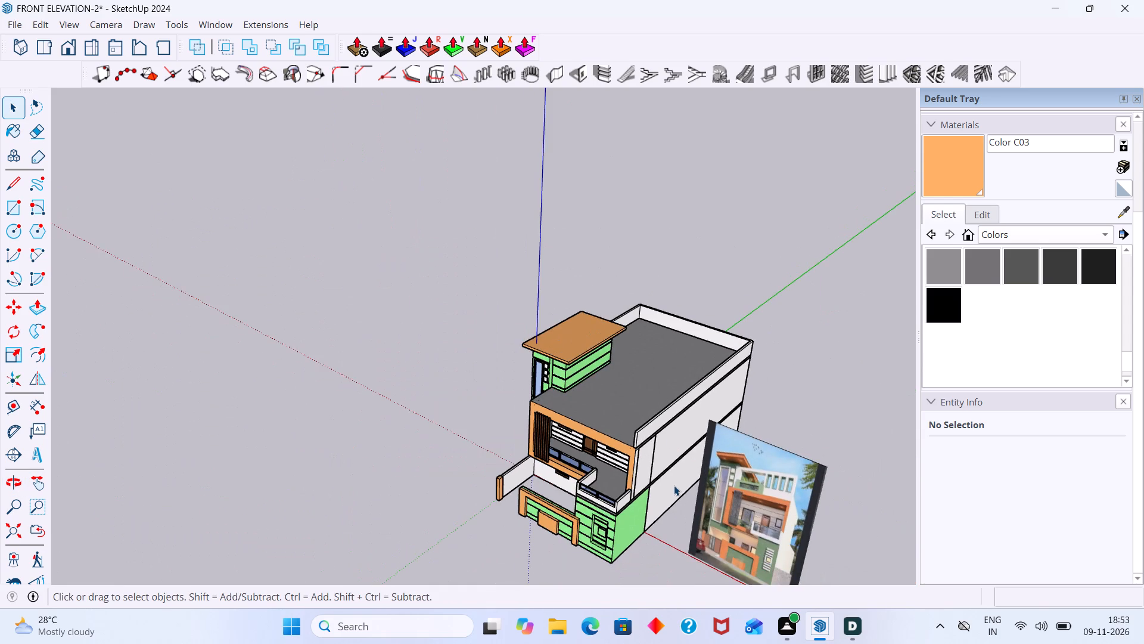
{"action": "middle_click_drag", "start_coordinate": [667, 485], "coordinate": [467, 434]}
{"action": "scroll", "coordinate": [569, 499], "scroll_direction": "down", "scroll_amount": 1}
{"action": "middle_click_drag", "start_coordinate": [617, 512], "coordinate": [800, 465]}
{"action": "scroll", "coordinate": [769, 462], "scroll_direction": "up", "scroll_amount": 6}
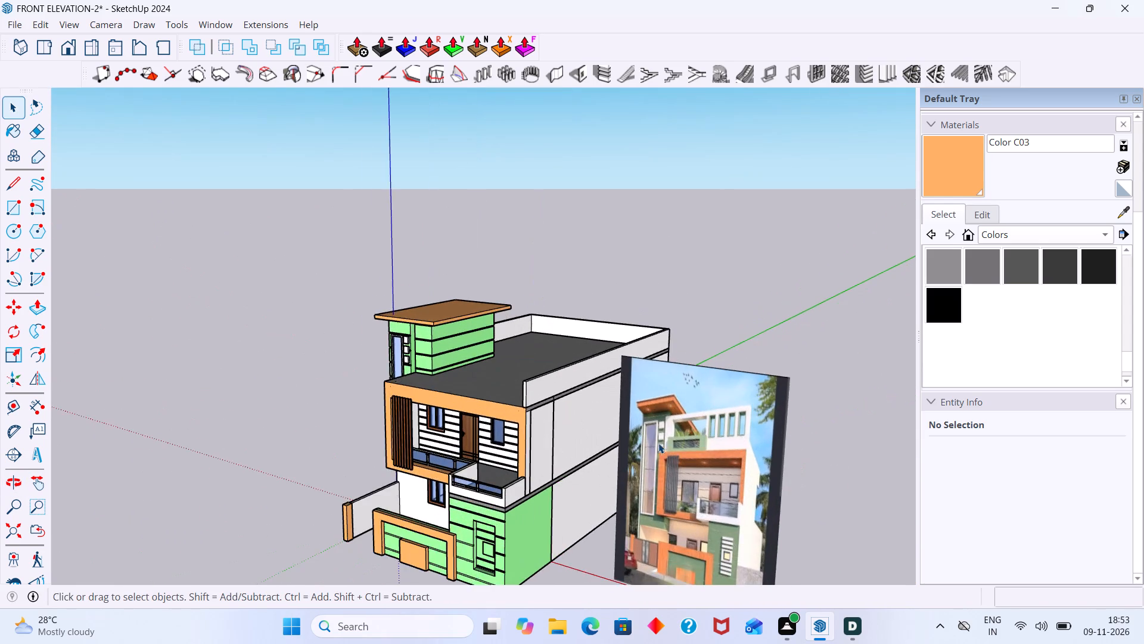
{"action": "scroll", "coordinate": [658, 443], "scroll_direction": "up", "scroll_amount": 1}
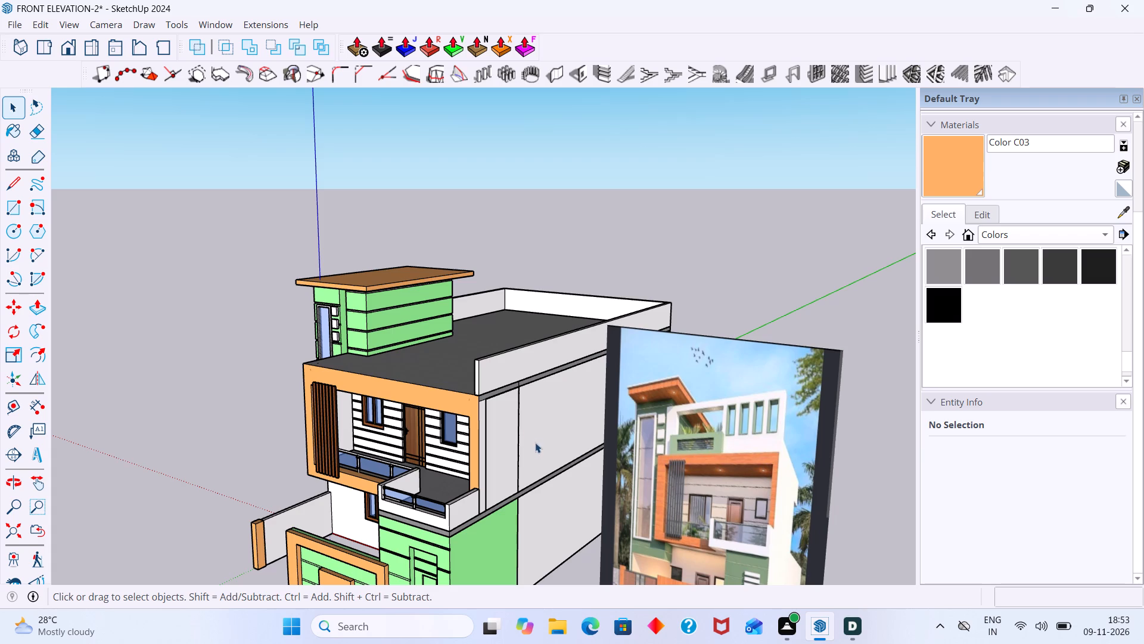
Open the parapet wall group for editing and select the inner face of its long side wall near the front corner.
{"action": "middle_click_drag", "start_coordinate": [502, 394], "coordinate": [831, 390]}
{"action": "scroll", "coordinate": [680, 355], "scroll_direction": "up", "scroll_amount": 3}
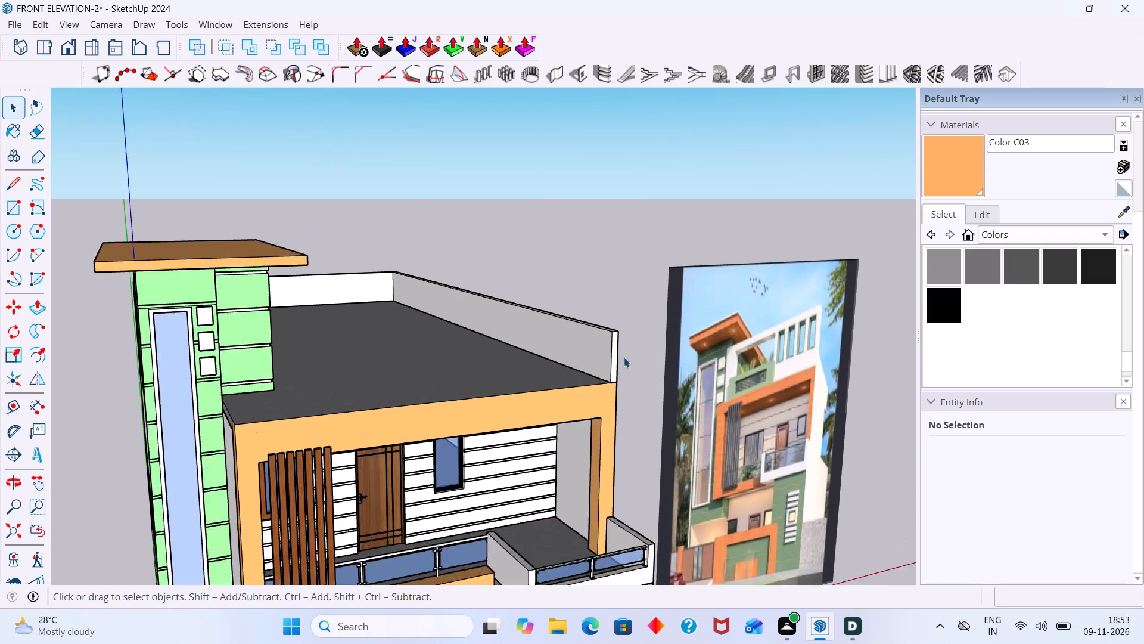
{"action": "scroll", "coordinate": [624, 357], "scroll_direction": "up", "scroll_amount": 3}
{"action": "middle_click_drag", "start_coordinate": [606, 357], "coordinate": [626, 383]}
{"action": "scroll", "coordinate": [606, 359], "scroll_direction": "up", "scroll_amount": 3}
{"action": "left_click", "coordinate": [605, 354]}
{"action": "double_click", "coordinate": [605, 354]}
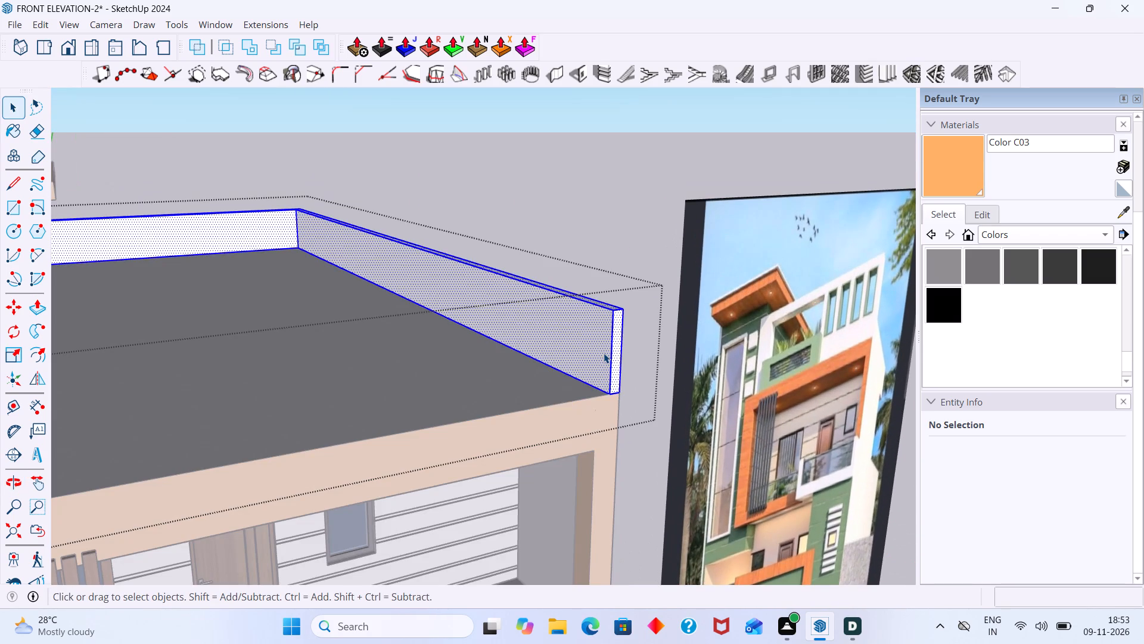
{"action": "left_click", "coordinate": [601, 351]}
{"action": "scroll", "coordinate": [601, 351], "scroll_direction": "up", "scroll_amount": 2}
{"action": "triple_click", "coordinate": [601, 351]}
{"action": "scroll", "coordinate": [601, 351], "scroll_direction": "up", "scroll_amount": 2}
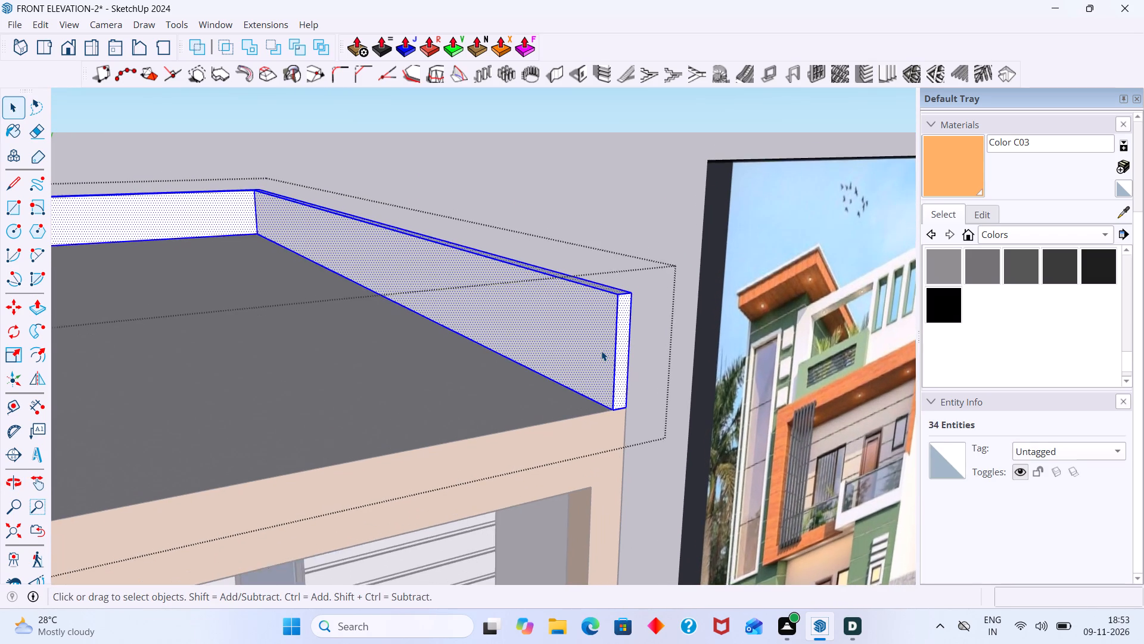
{"action": "double_click", "coordinate": [601, 351]}
{"action": "left_click", "coordinate": [604, 351]}
{"action": "left_click", "coordinate": [604, 351]}
{"action": "left_click", "coordinate": [608, 353]}
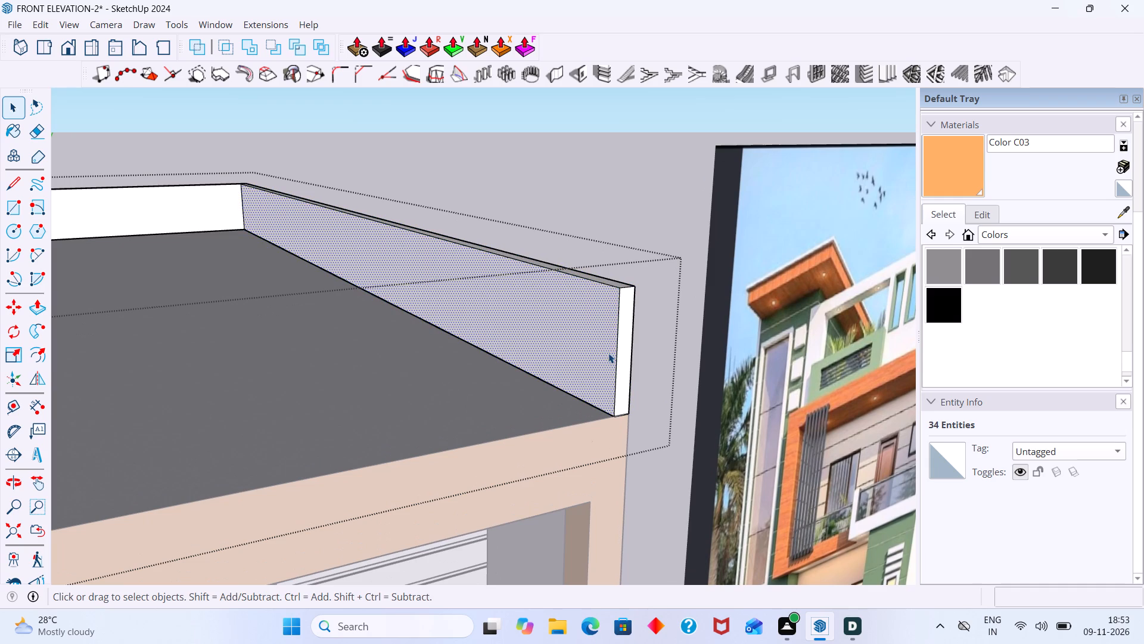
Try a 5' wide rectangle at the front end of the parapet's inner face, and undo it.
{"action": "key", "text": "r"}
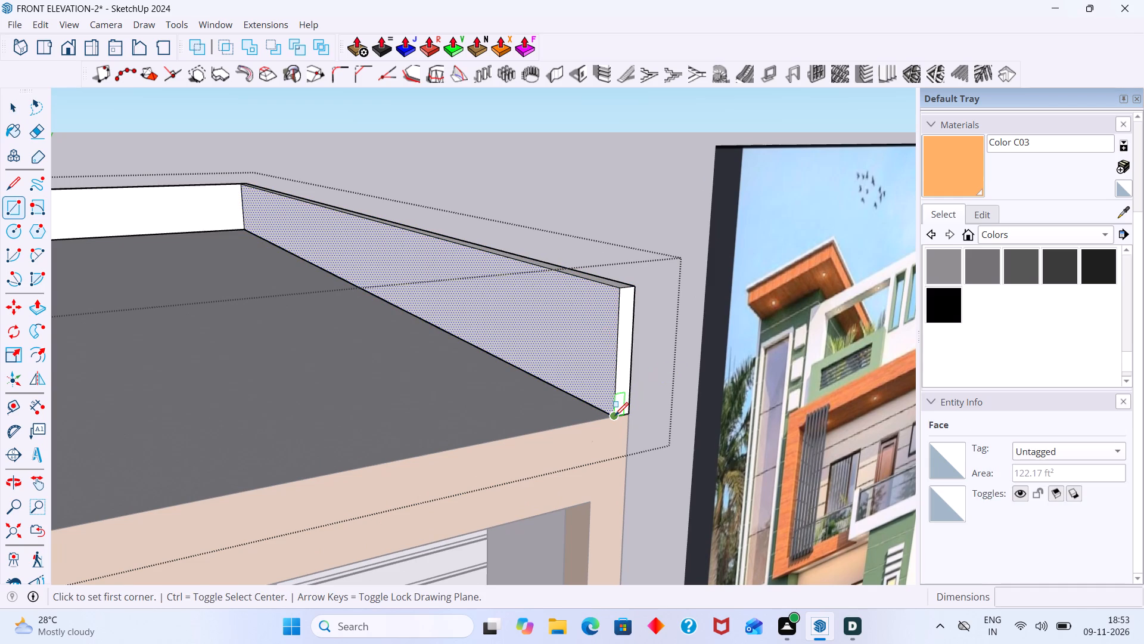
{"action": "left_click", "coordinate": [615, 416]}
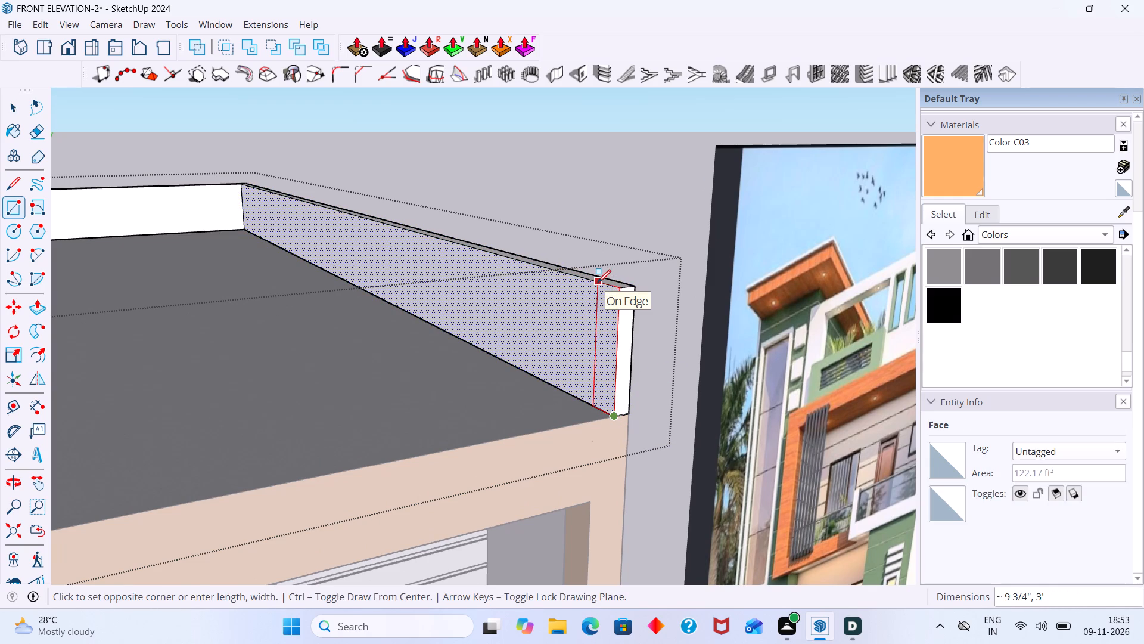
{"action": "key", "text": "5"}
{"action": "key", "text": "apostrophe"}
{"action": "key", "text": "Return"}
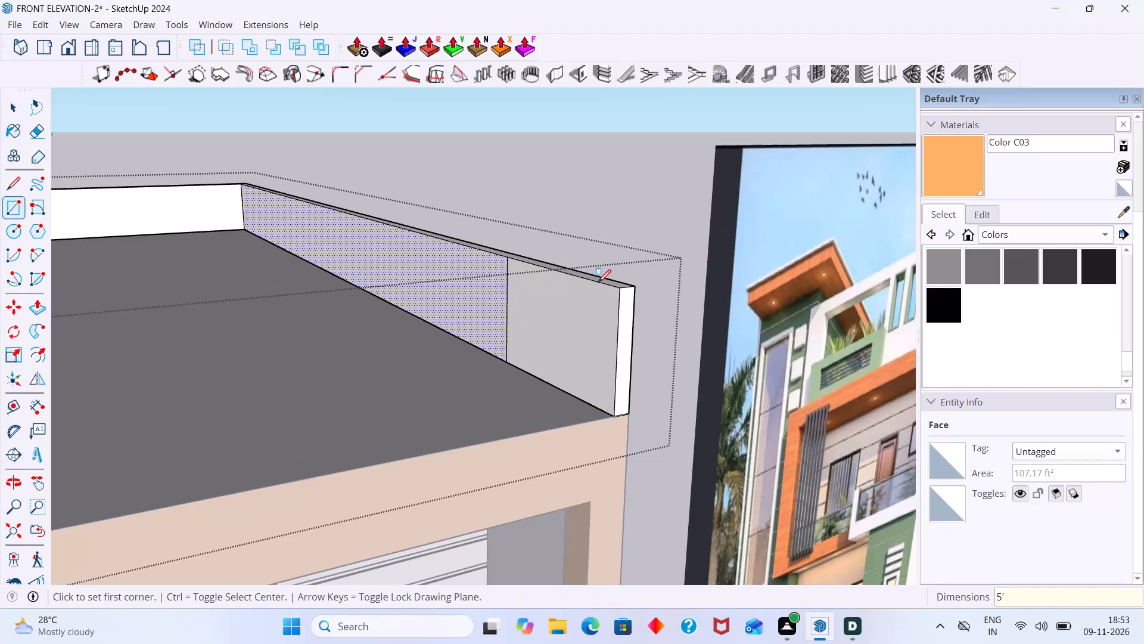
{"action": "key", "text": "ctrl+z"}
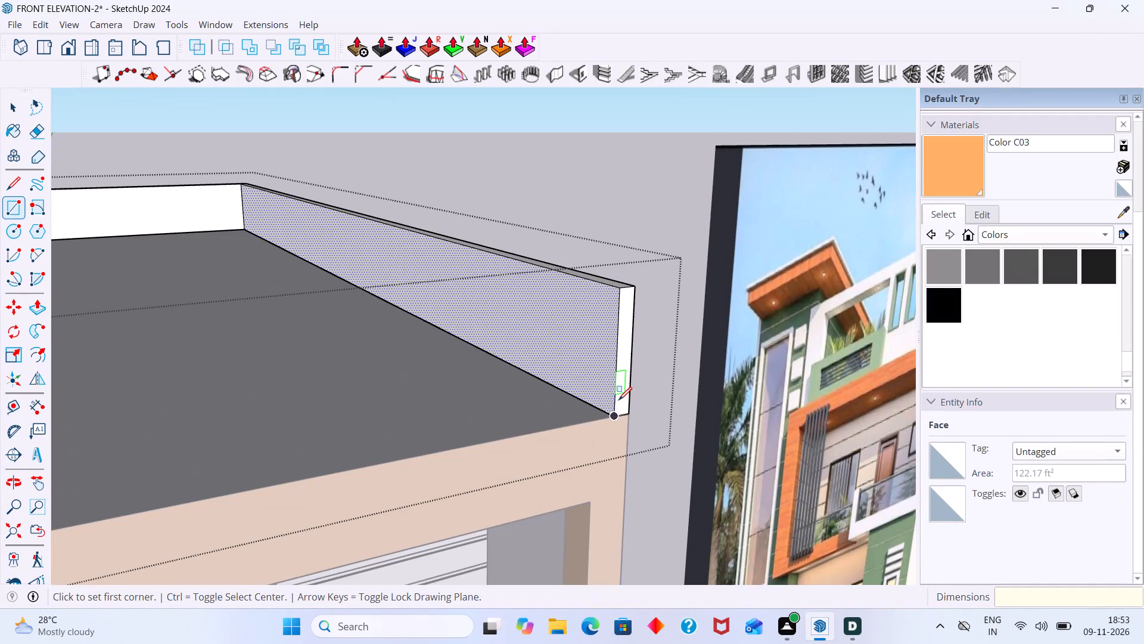
Draw a 5" wide rectangle over the full 3' height at the front end of the parapet's inner face.
{"action": "left_click", "coordinate": [617, 416]}
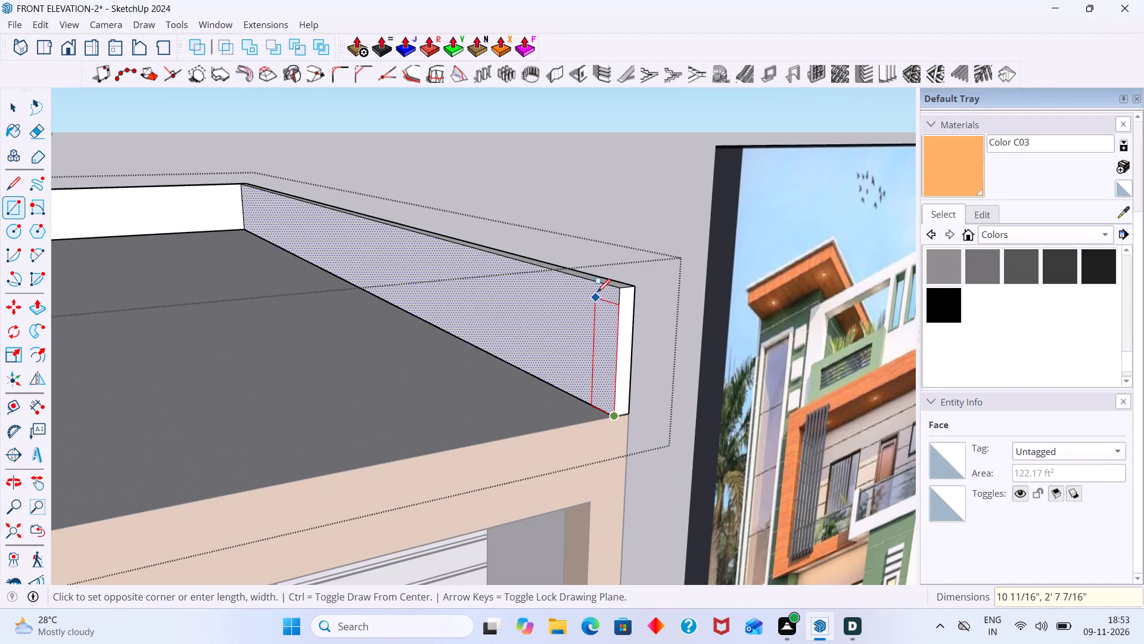
{"action": "key", "text": "5"}
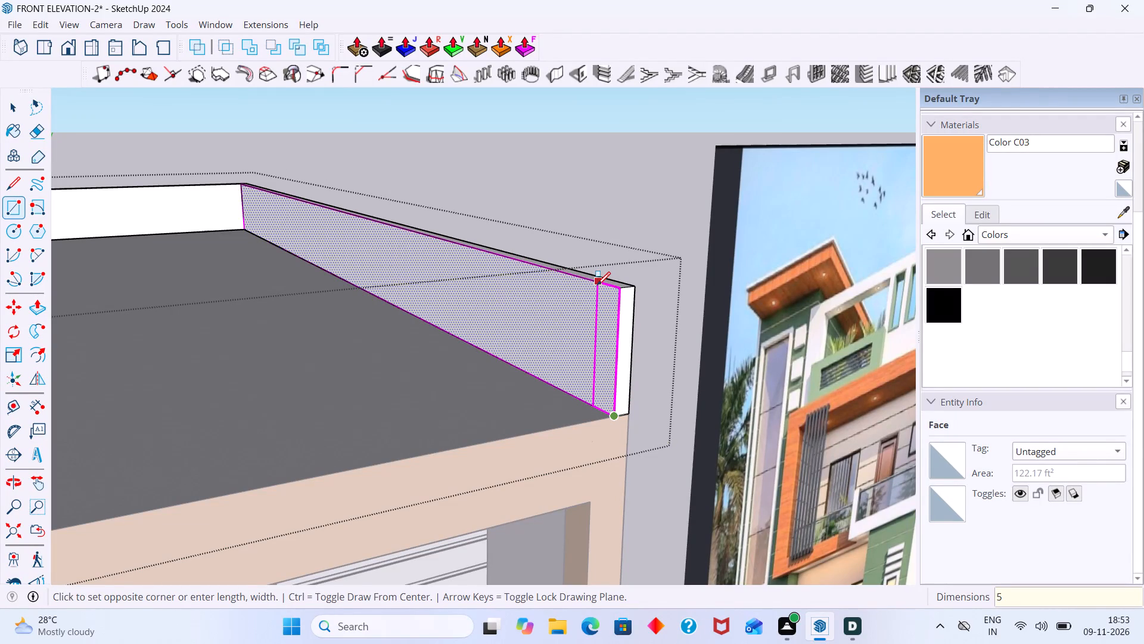
{"action": "key", "text": "shift+quotedbl"}
{"action": "key", "text": "Return"}
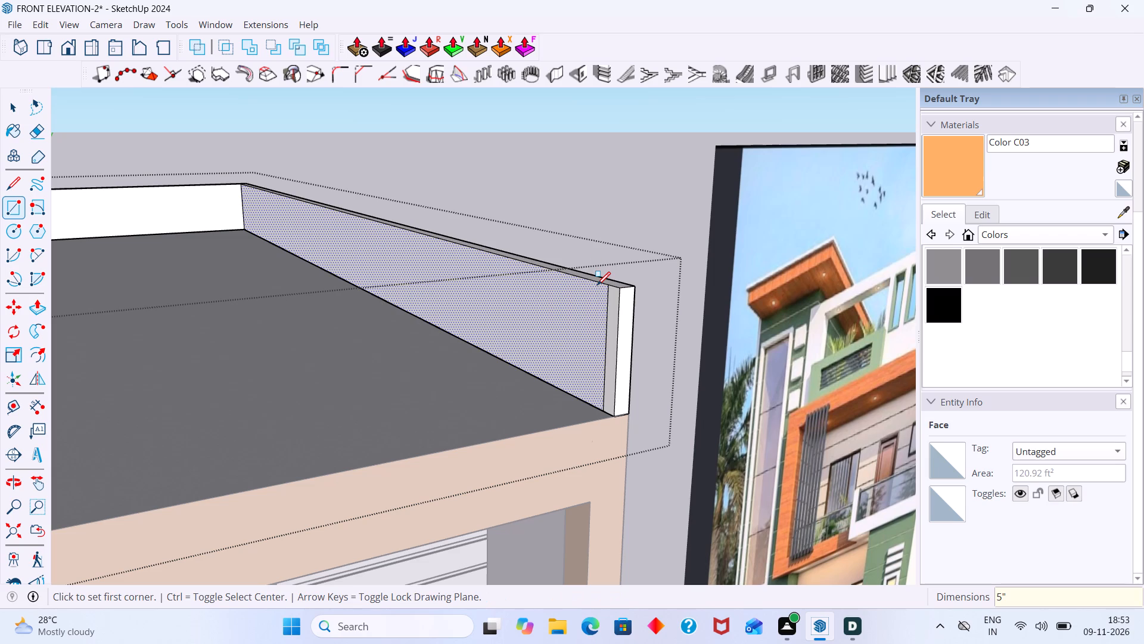
Push/Pull the 5" strip about 12' along the roof's front edge as a front parapet wall, and leave group editing.
{"action": "key", "text": "p"}
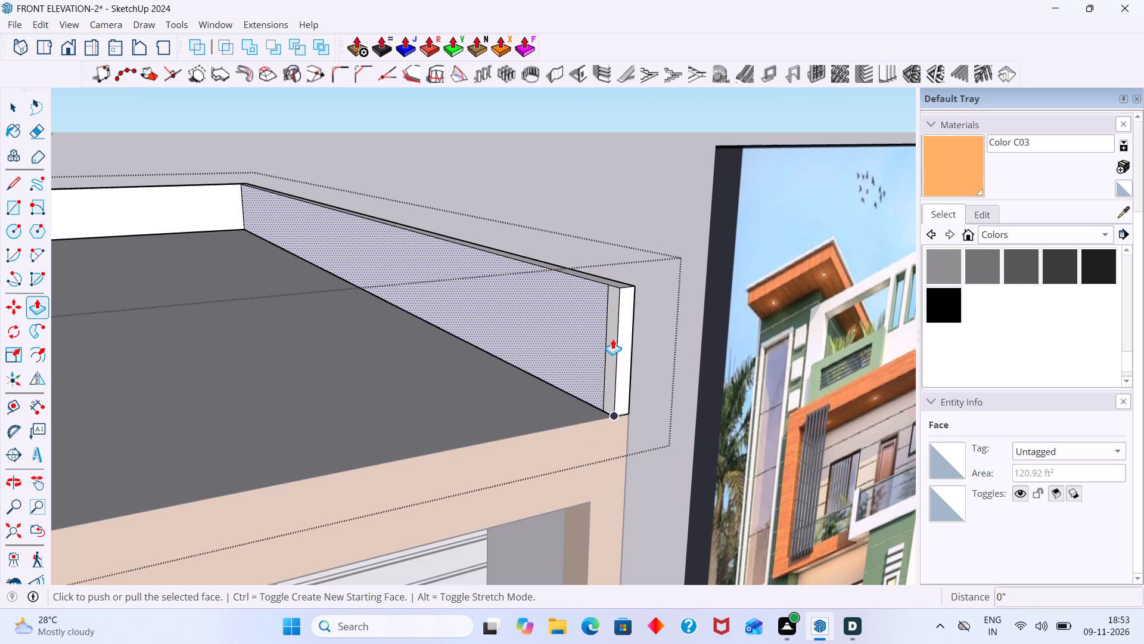
{"action": "key", "text": "space"}
{"action": "middle_click_drag", "start_coordinate": [627, 363], "coordinate": [648, 367]}
{"action": "scroll", "coordinate": [626, 364], "scroll_direction": "up", "scroll_amount": 2}
{"action": "left_click", "coordinate": [618, 361]}
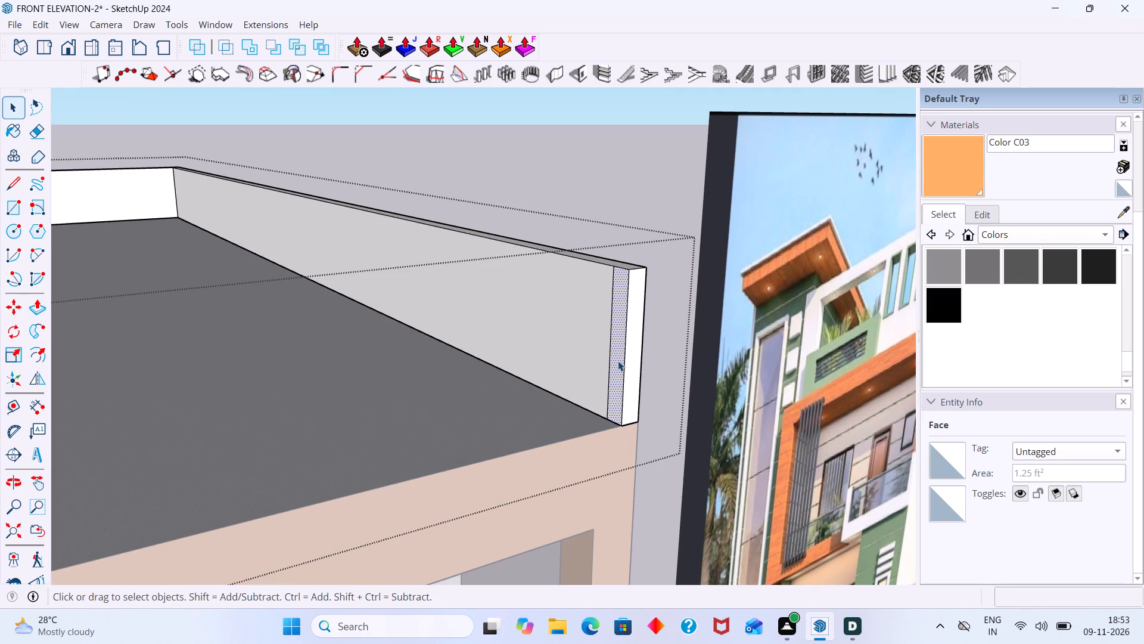
{"action": "key", "text": "p"}
{"action": "left_click", "coordinate": [618, 361]}
{"action": "scroll", "coordinate": [481, 399], "scroll_direction": "down", "scroll_amount": 15}
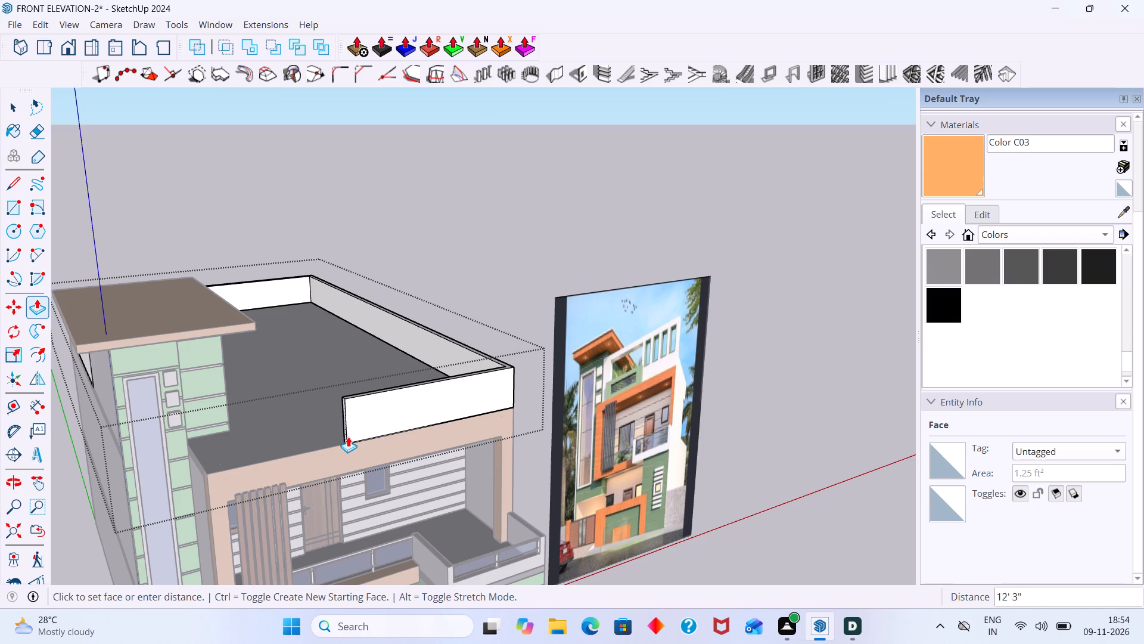
{"action": "left_click", "coordinate": [351, 434]}
{"action": "key", "text": "space"}
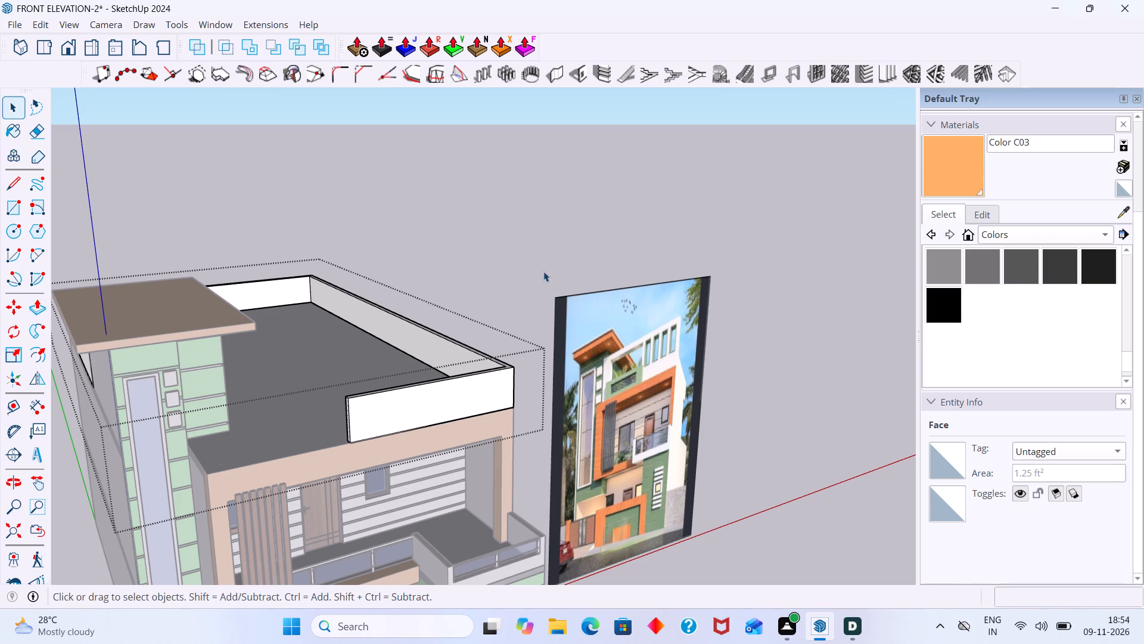
{"action": "left_click", "coordinate": [546, 268]}
Examine the roof-level front wall, its openings and the green planter in the reference image against the model's front parapet.
{"action": "middle_click_drag", "start_coordinate": [439, 412], "coordinate": [404, 416]}
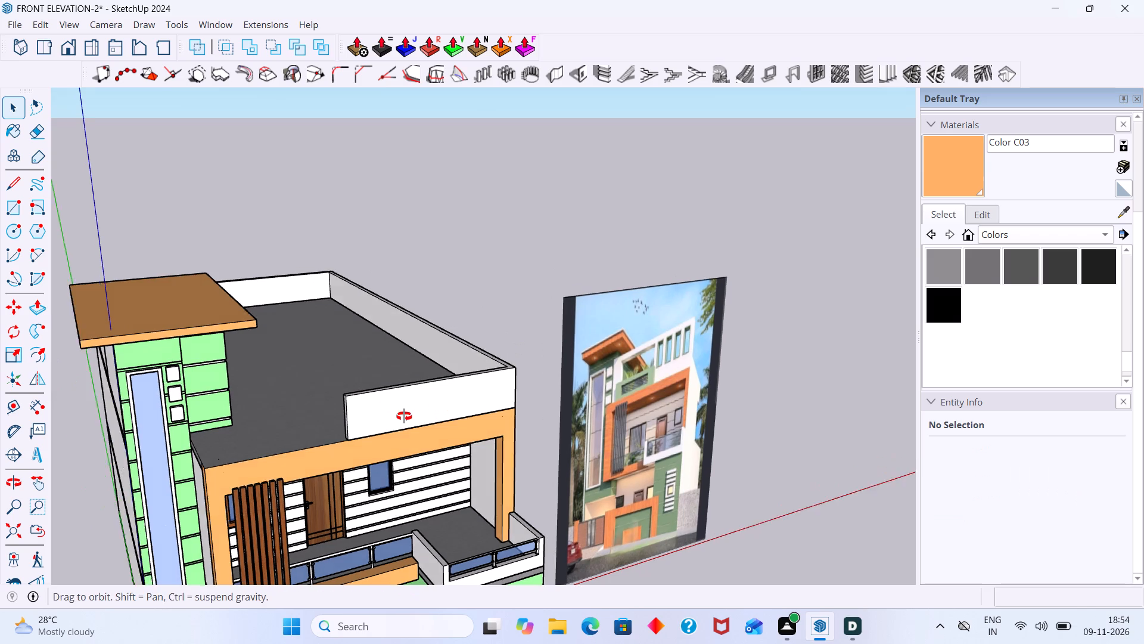
{"action": "middle_click_drag", "start_coordinate": [404, 416], "coordinate": [403, 416]}
{"action": "scroll", "coordinate": [625, 386], "scroll_direction": "up", "scroll_amount": 14}
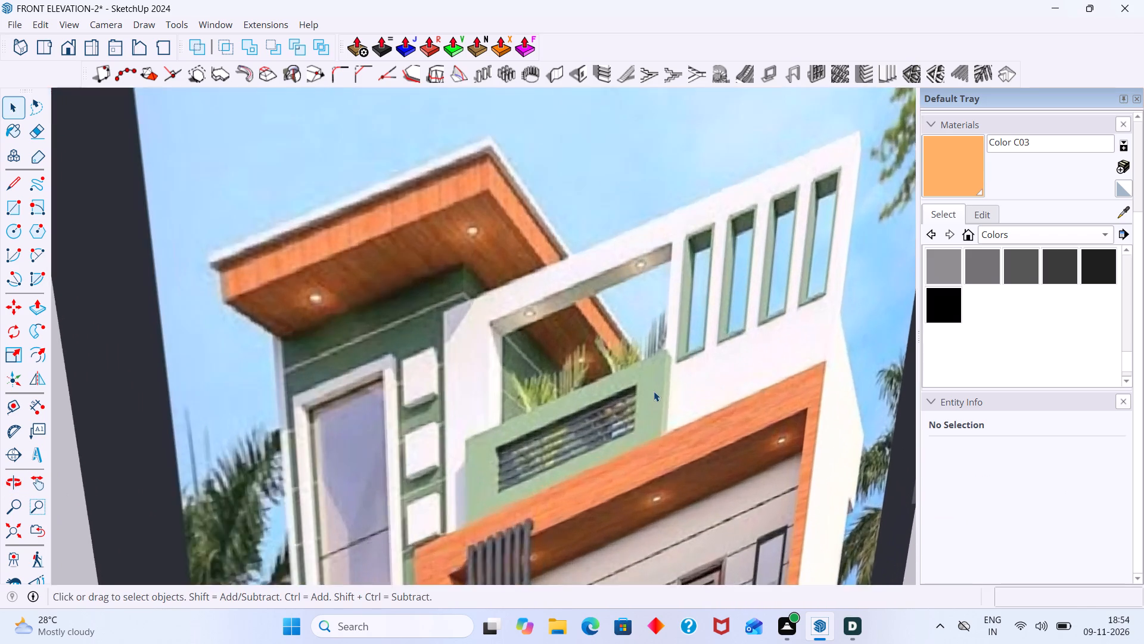
{"action": "scroll", "coordinate": [654, 391], "scroll_direction": "up", "scroll_amount": 3}
{"action": "scroll", "coordinate": [653, 391], "scroll_direction": "down", "scroll_amount": 18}
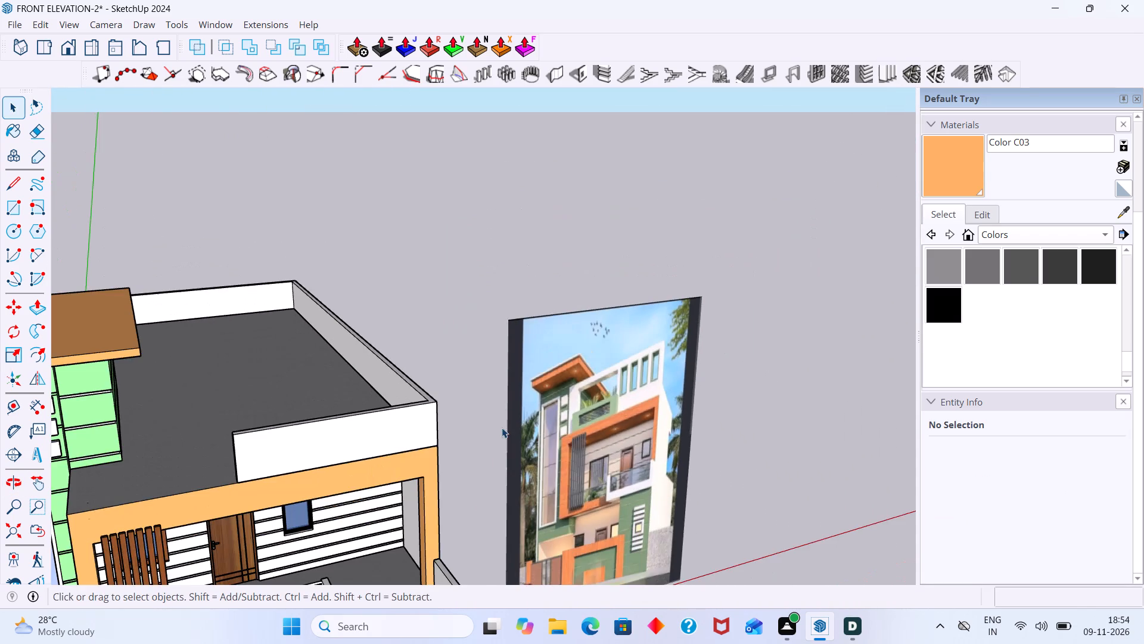
{"action": "middle_click_drag", "start_coordinate": [444, 439], "coordinate": [455, 458]}
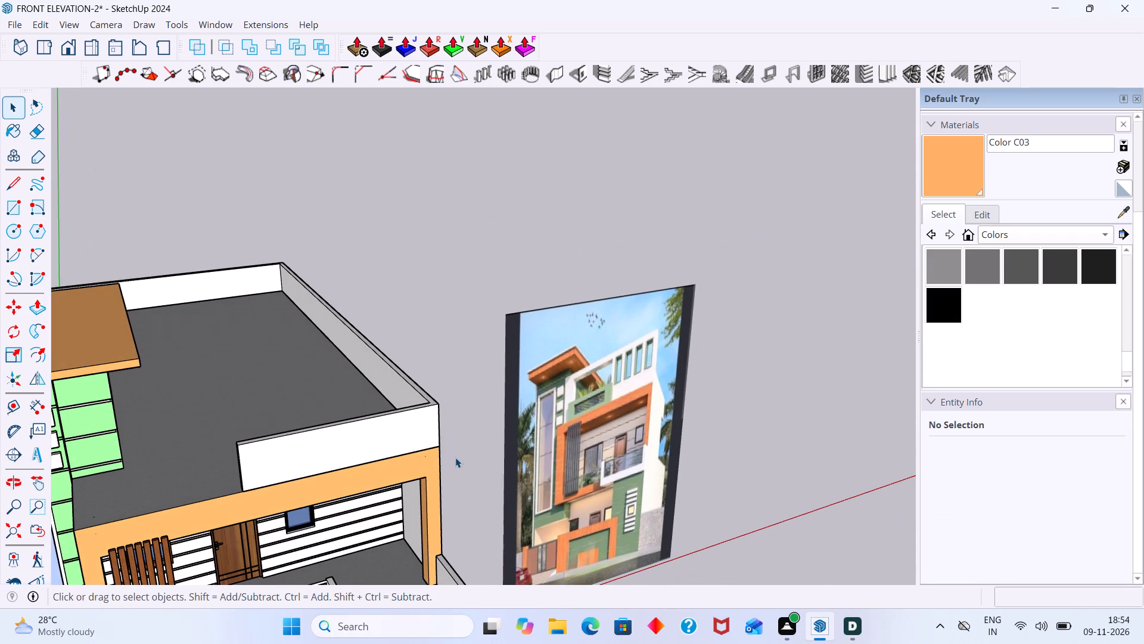
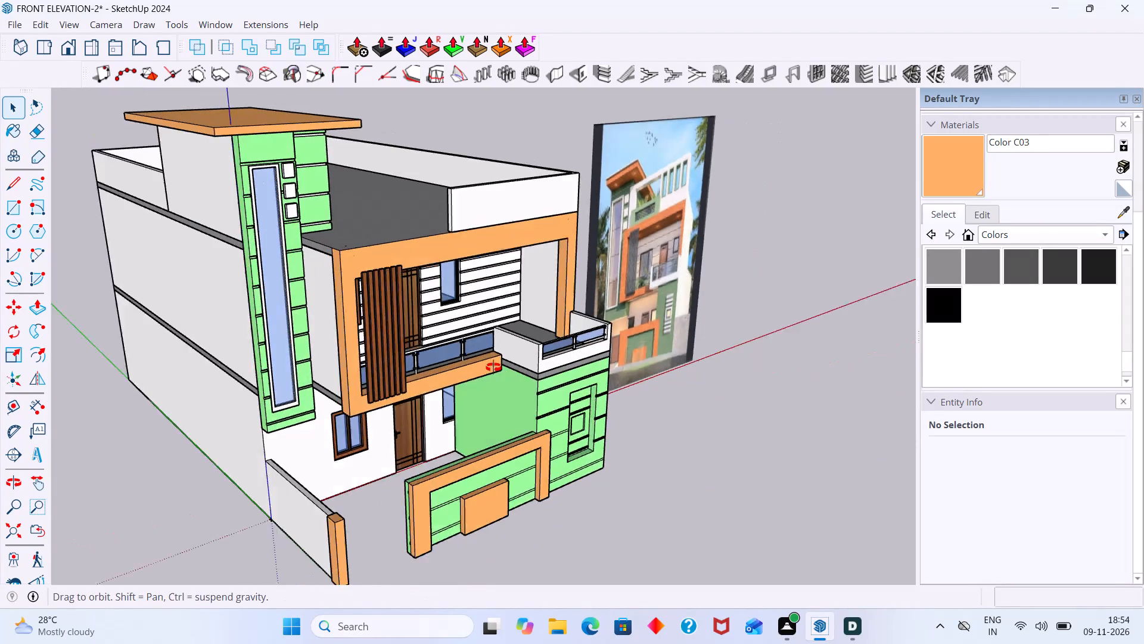
Compare the roof-level front wall, its openings and the green planter in the reference image with the open roof edge beside the tower.
{"action": "middle_click_drag", "start_coordinate": [493, 367], "coordinate": [503, 366]}
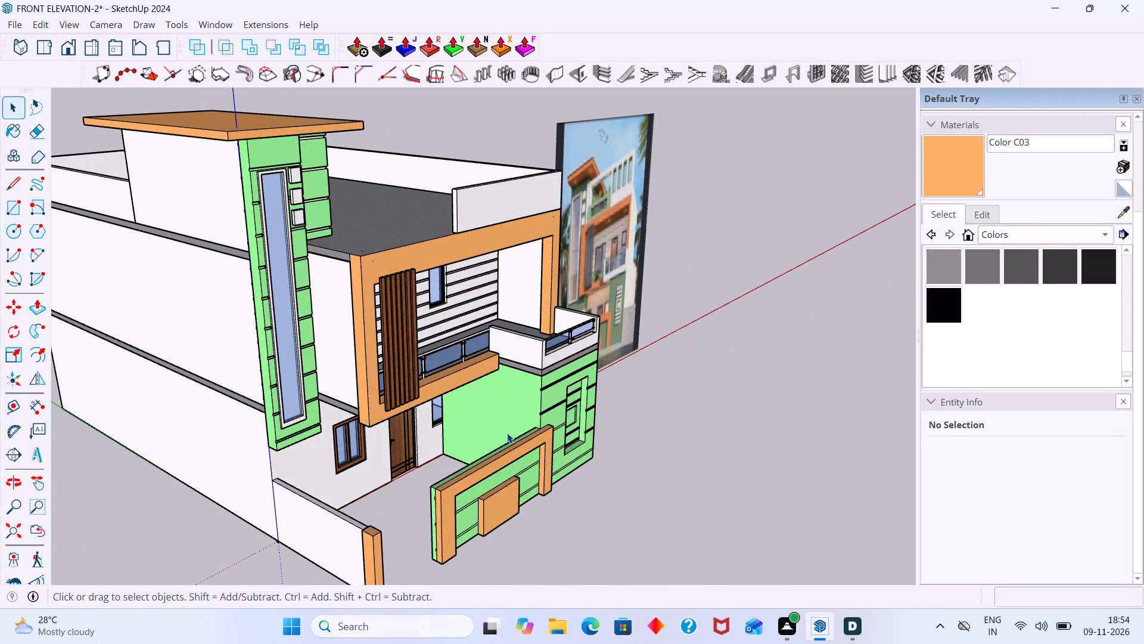
{"action": "scroll", "coordinate": [523, 431], "scroll_direction": "up", "scroll_amount": 1}
{"action": "middle_click_drag", "start_coordinate": [524, 430], "coordinate": [331, 439]}
{"action": "scroll", "coordinate": [408, 407], "scroll_direction": "down", "scroll_amount": 5}
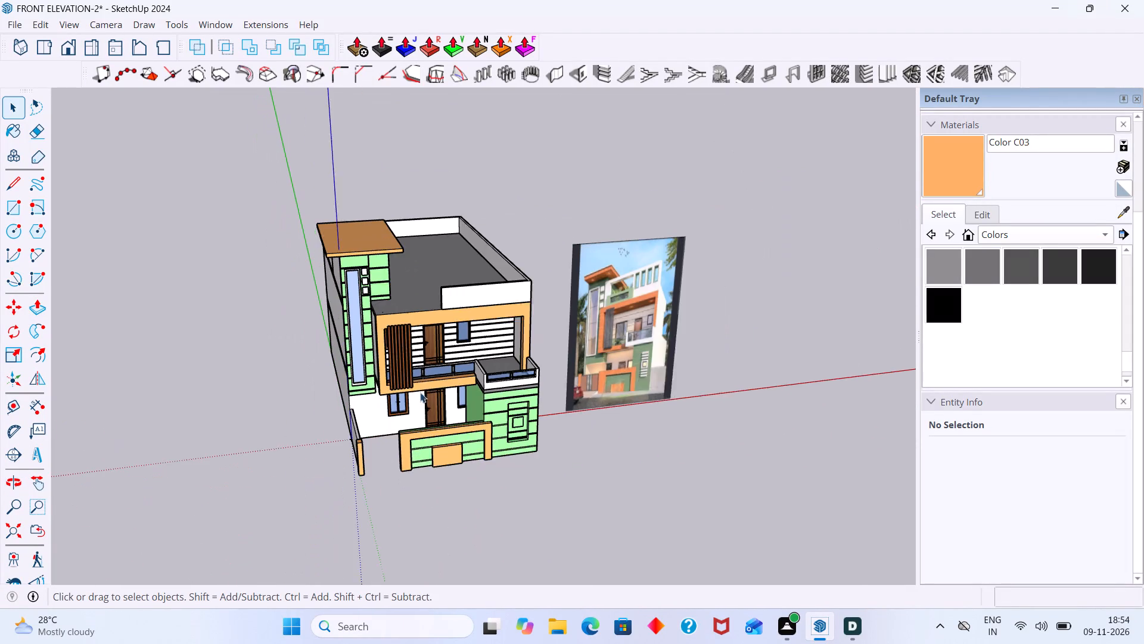
{"action": "scroll", "coordinate": [420, 392], "scroll_direction": "down", "scroll_amount": 3}
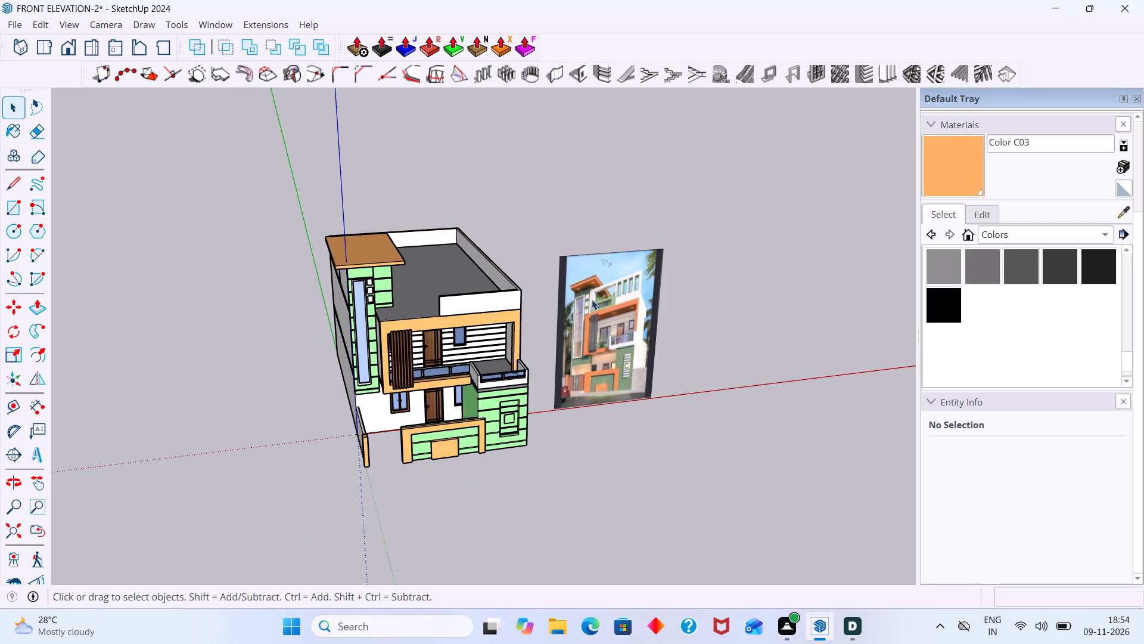
{"action": "middle_click_drag", "start_coordinate": [436, 379], "coordinate": [351, 398], "text": "shift"}
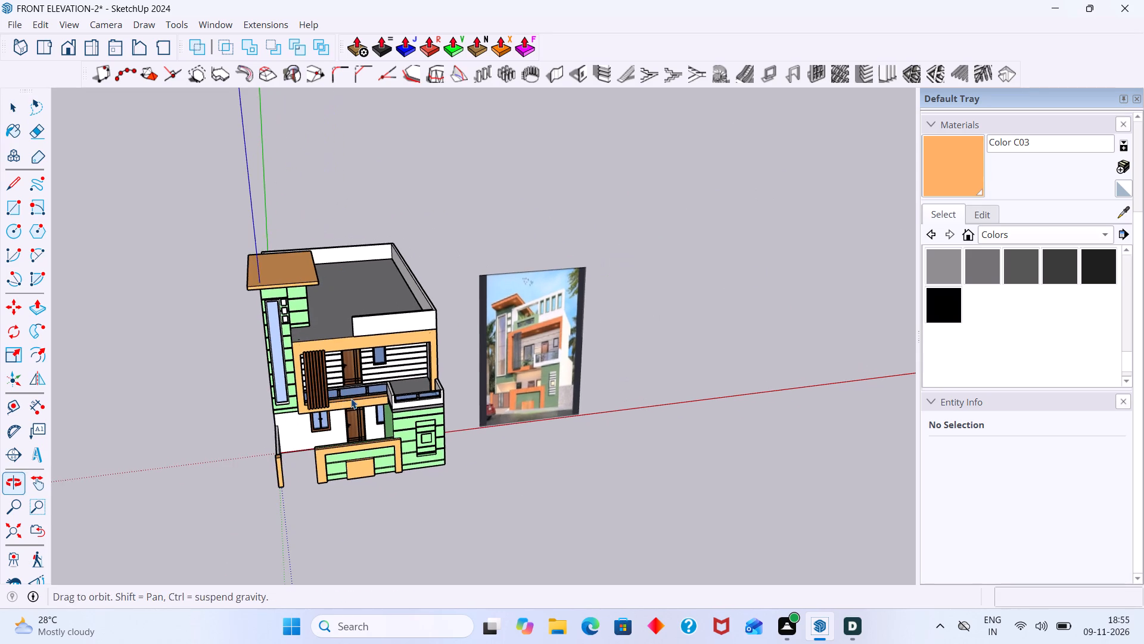
{"action": "middle_click_drag", "start_coordinate": [351, 398], "coordinate": [352, 398], "text": "shift"}
{"action": "scroll", "coordinate": [403, 464], "scroll_direction": "up", "scroll_amount": 10}
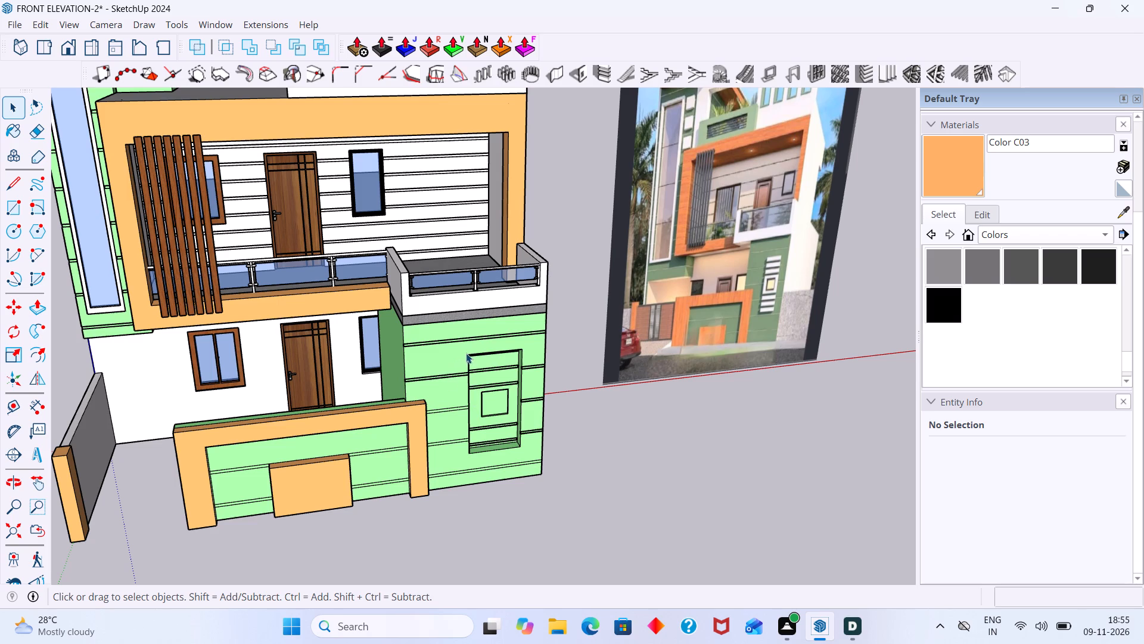
{"action": "scroll", "coordinate": [471, 354], "scroll_direction": "down", "scroll_amount": 20}
{"action": "scroll", "coordinate": [471, 354], "scroll_direction": "down", "scroll_amount": 1}
{"action": "middle_click_drag", "start_coordinate": [408, 388], "coordinate": [497, 388]}
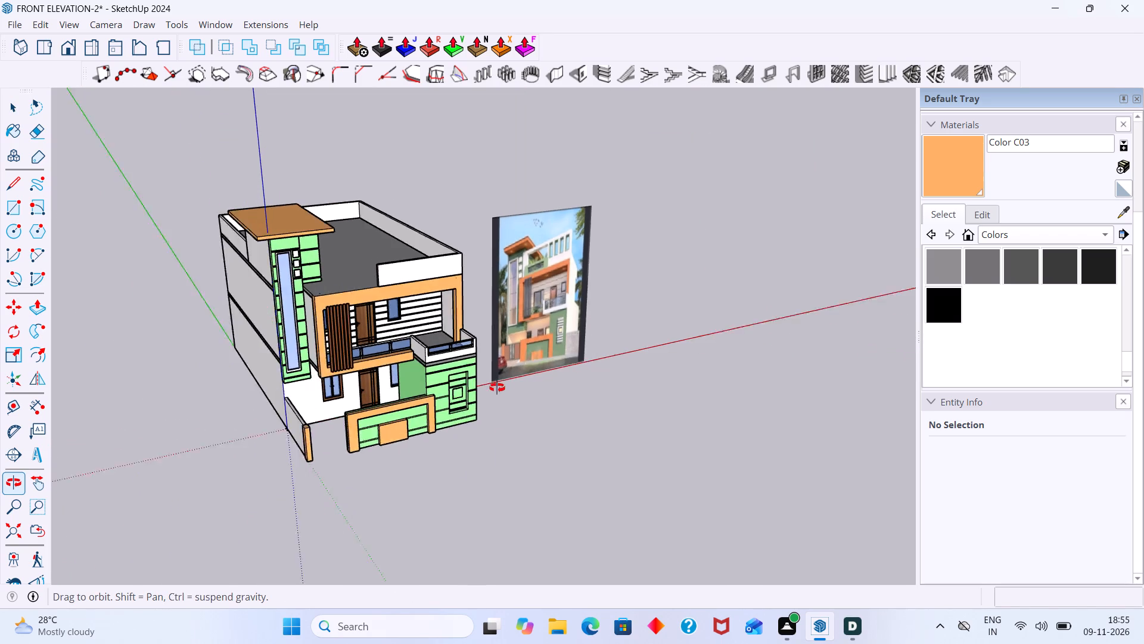
{"action": "middle_click_drag", "start_coordinate": [497, 388], "coordinate": [557, 383]}
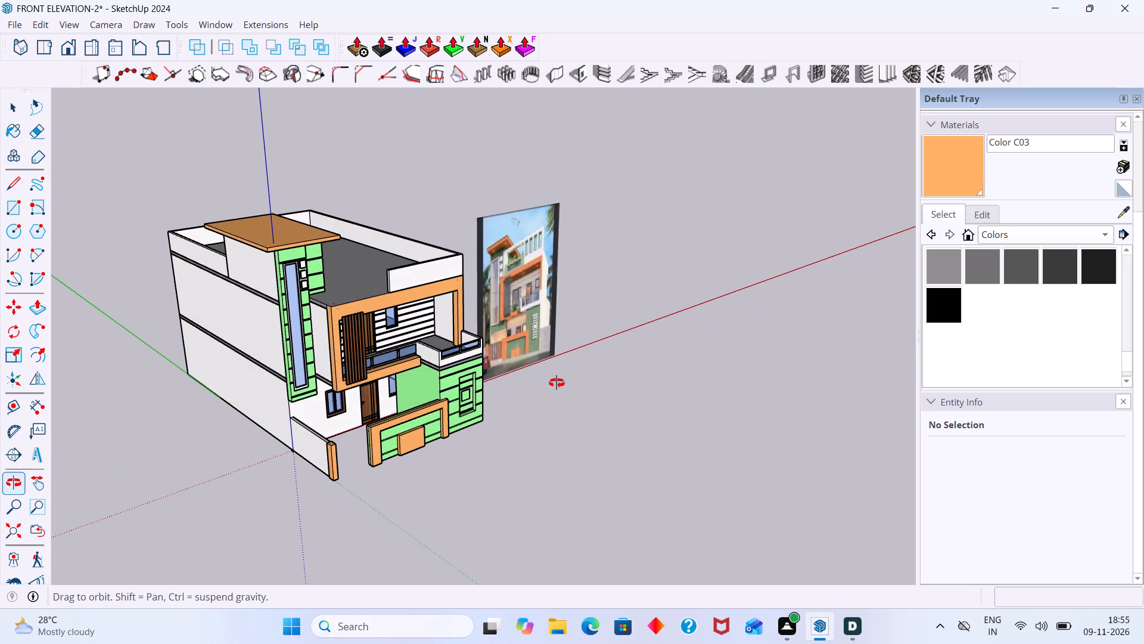
{"action": "middle_click_drag", "start_coordinate": [557, 383], "coordinate": [563, 377]}
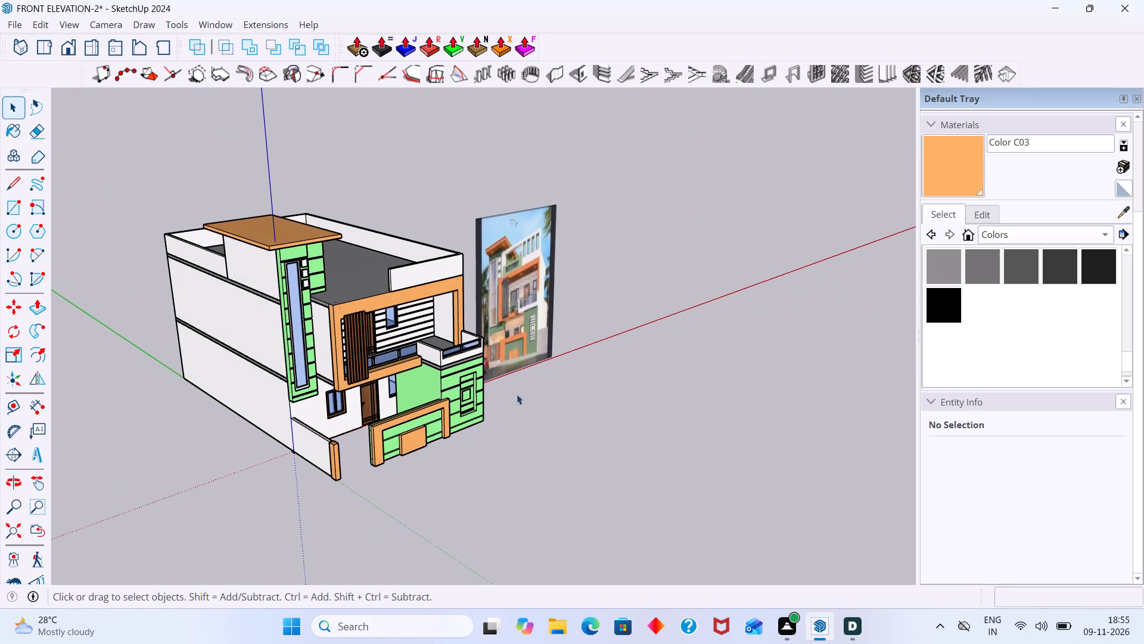
{"action": "scroll", "coordinate": [492, 402], "scroll_direction": "up", "scroll_amount": 3}
{"action": "scroll", "coordinate": [468, 406], "scroll_direction": "down", "scroll_amount": 5}
{"action": "middle_click_drag", "start_coordinate": [471, 405], "coordinate": [505, 404]}
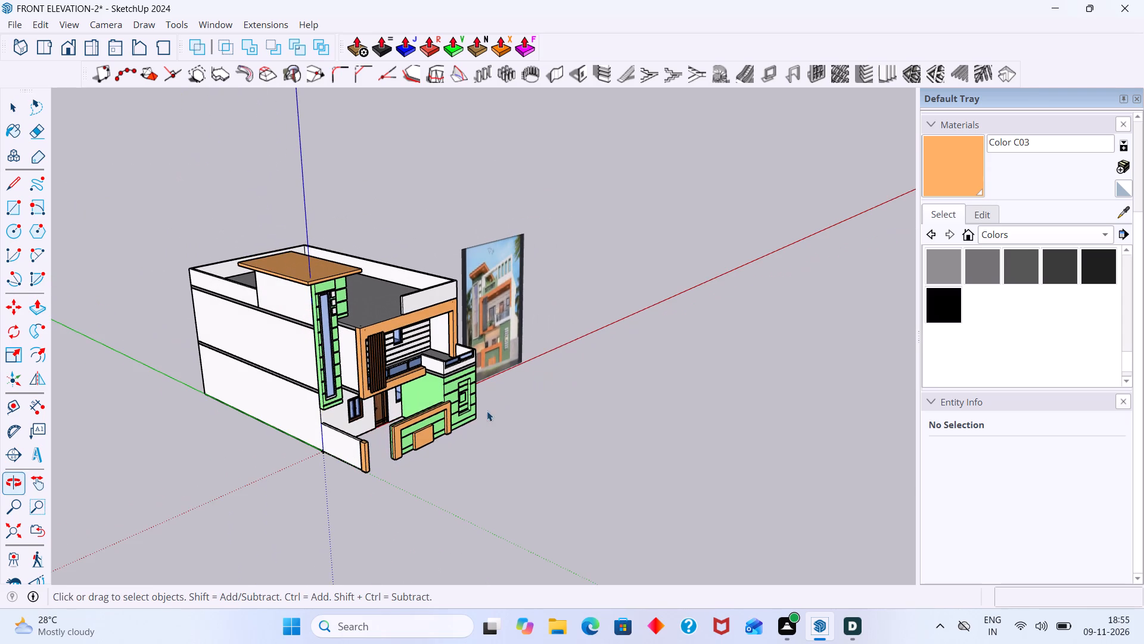
{"action": "scroll", "coordinate": [493, 389], "scroll_direction": "up", "scroll_amount": 9}
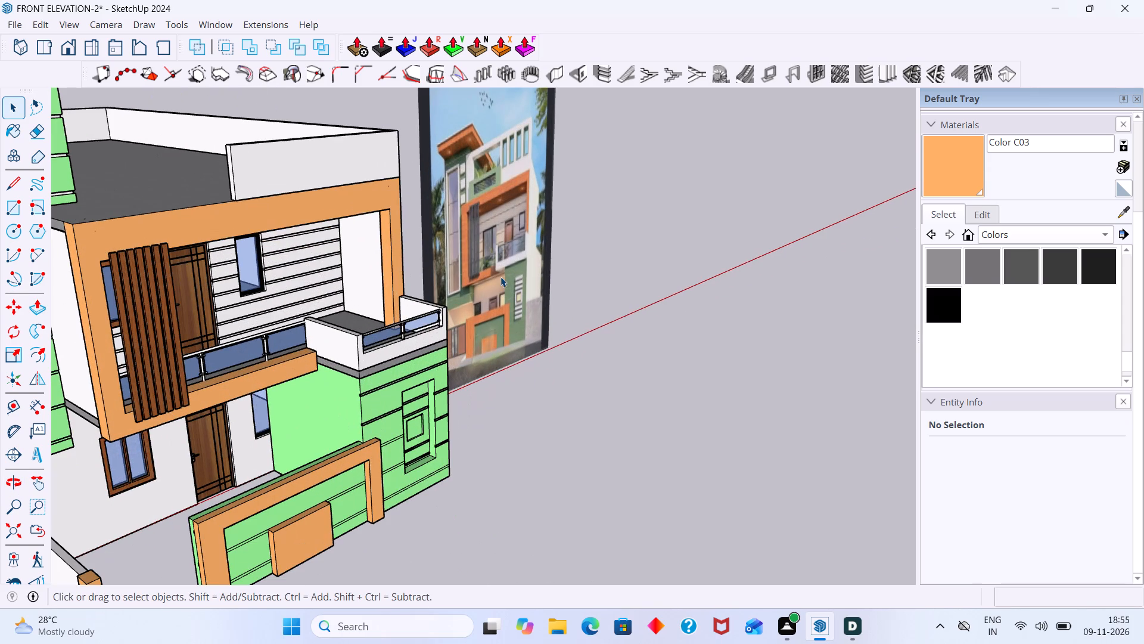
{"action": "middle_click_drag", "start_coordinate": [394, 285], "coordinate": [414, 364], "text": "shift"}
{"action": "scroll", "coordinate": [509, 205], "scroll_direction": "up", "scroll_amount": 2}
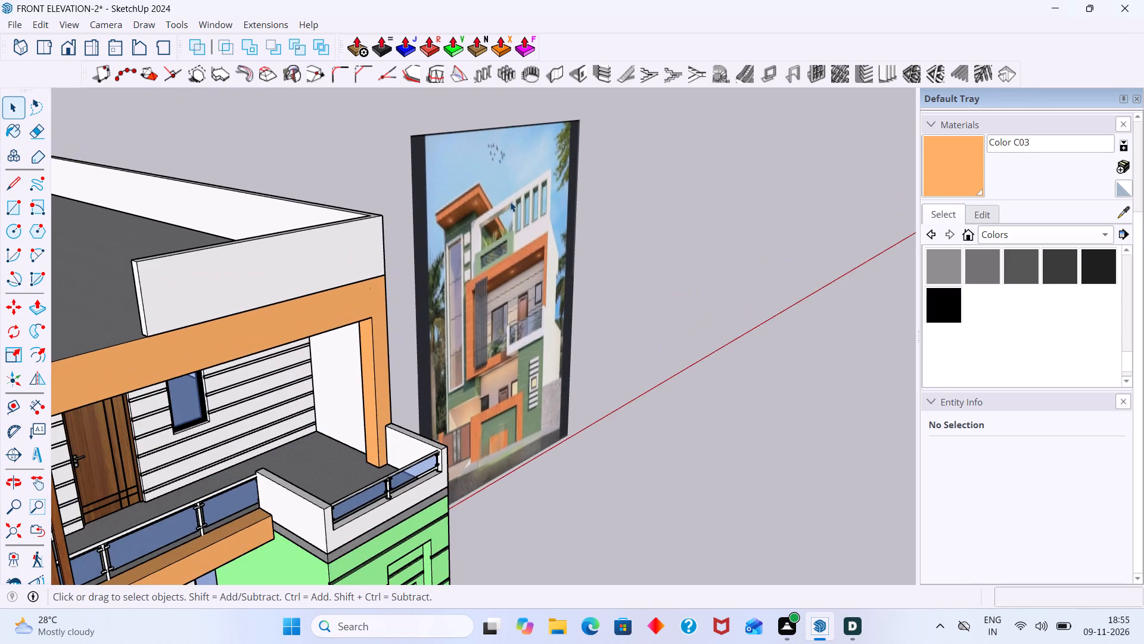
{"action": "middle_click_drag", "start_coordinate": [510, 202], "coordinate": [536, 224], "text": "shift"}
{"action": "middle_click_drag", "start_coordinate": [346, 278], "coordinate": [431, 266], "text": "shift"}
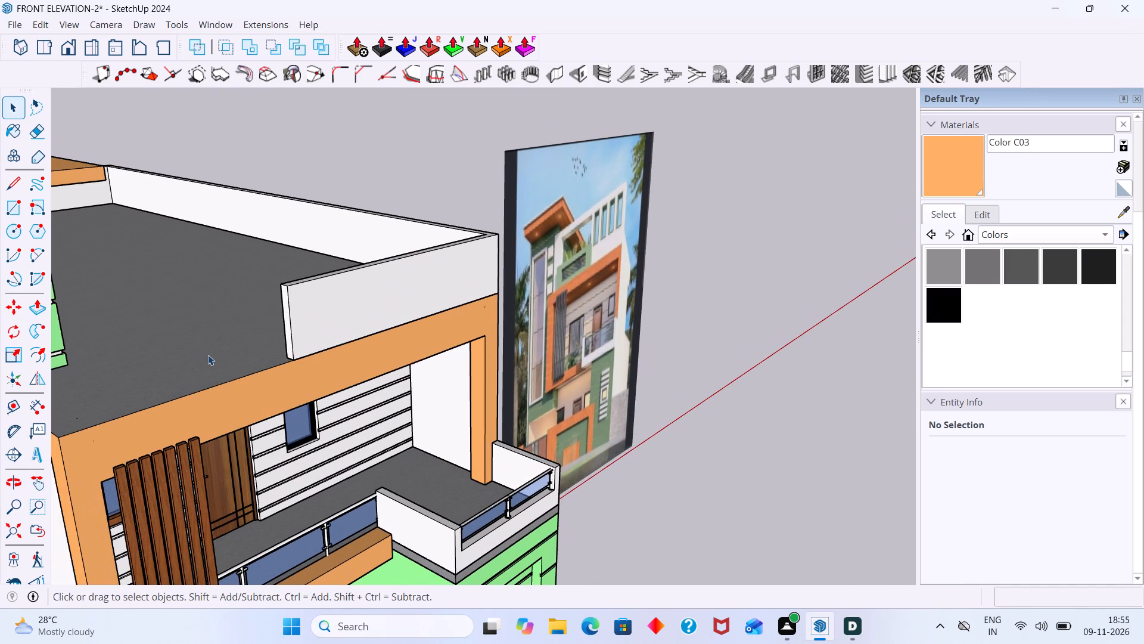
{"action": "middle_click_drag", "start_coordinate": [294, 334], "coordinate": [375, 323], "text": "shift"}
{"action": "middle_click_drag", "start_coordinate": [397, 324], "coordinate": [336, 332]}
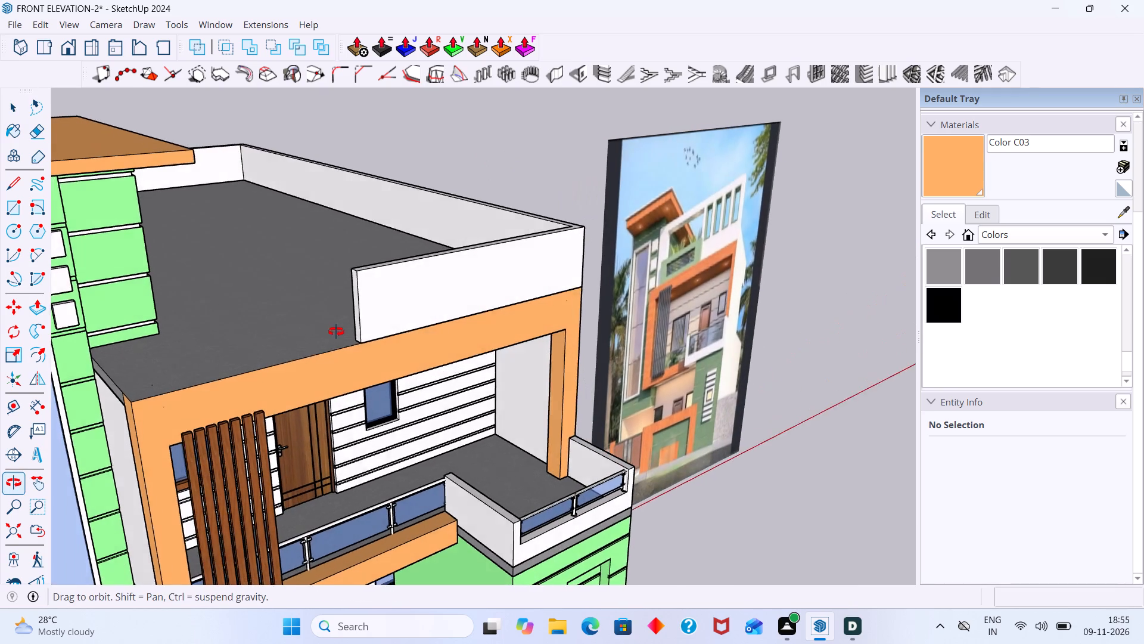
{"action": "middle_click_drag", "start_coordinate": [336, 332], "coordinate": [322, 335]}
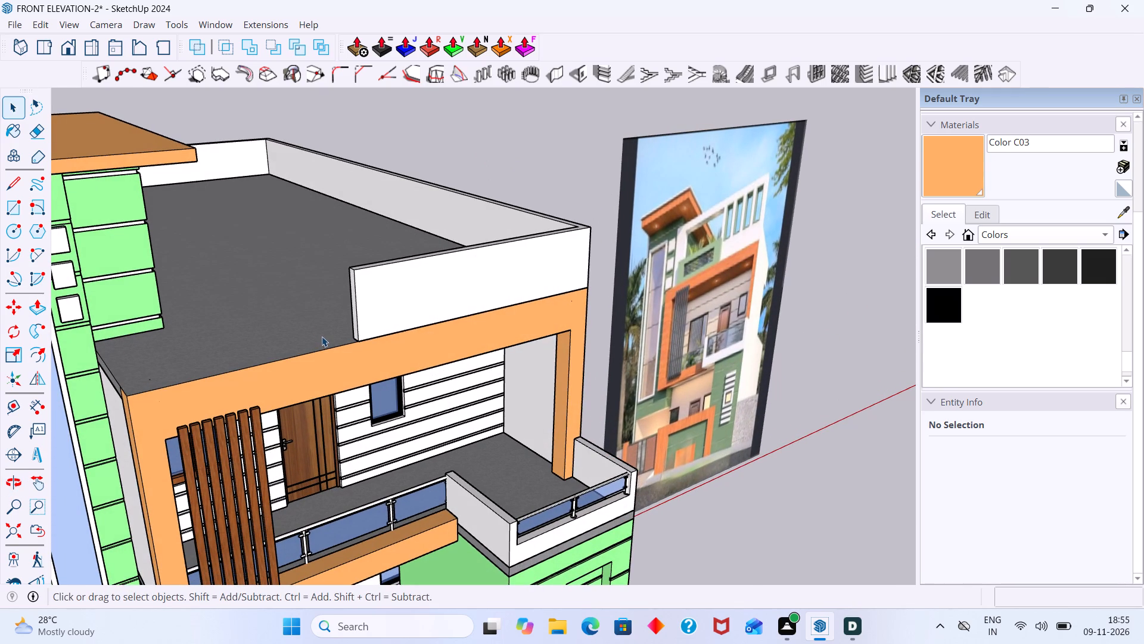
{"action": "middle_click_drag", "start_coordinate": [328, 339], "coordinate": [374, 337], "text": "shift"}
{"action": "scroll", "coordinate": [798, 252], "scroll_direction": "up", "scroll_amount": 8}
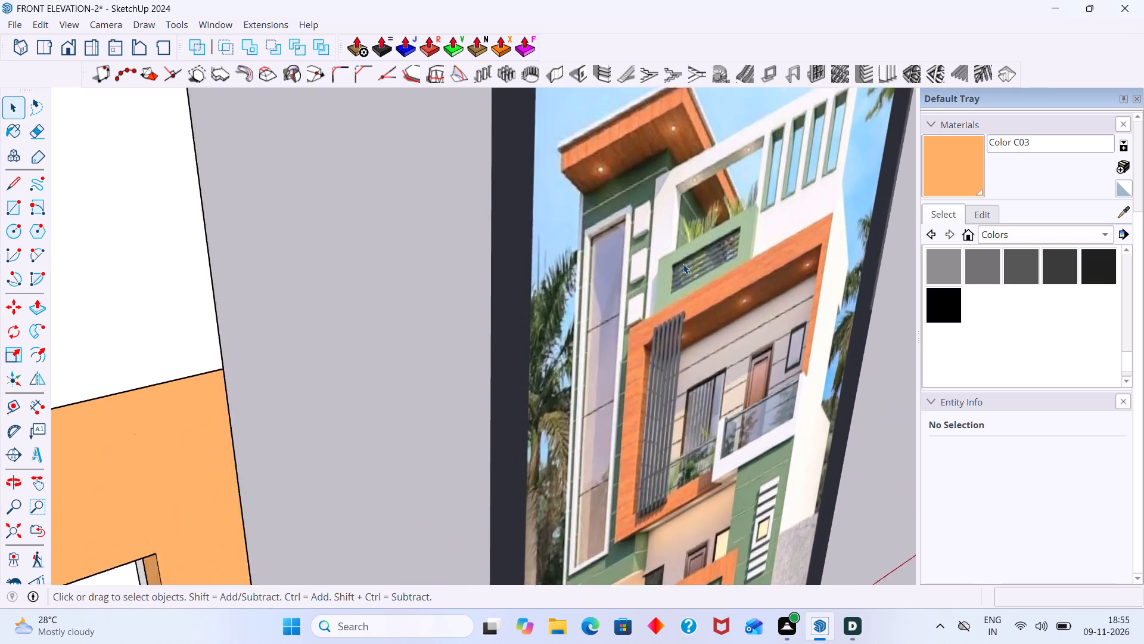
{"action": "scroll", "coordinate": [683, 264], "scroll_direction": "up", "scroll_amount": 7}
{"action": "middle_click_drag", "start_coordinate": [679, 261], "coordinate": [677, 241]}
{"action": "scroll", "coordinate": [682, 262], "scroll_direction": "up", "scroll_amount": 1}
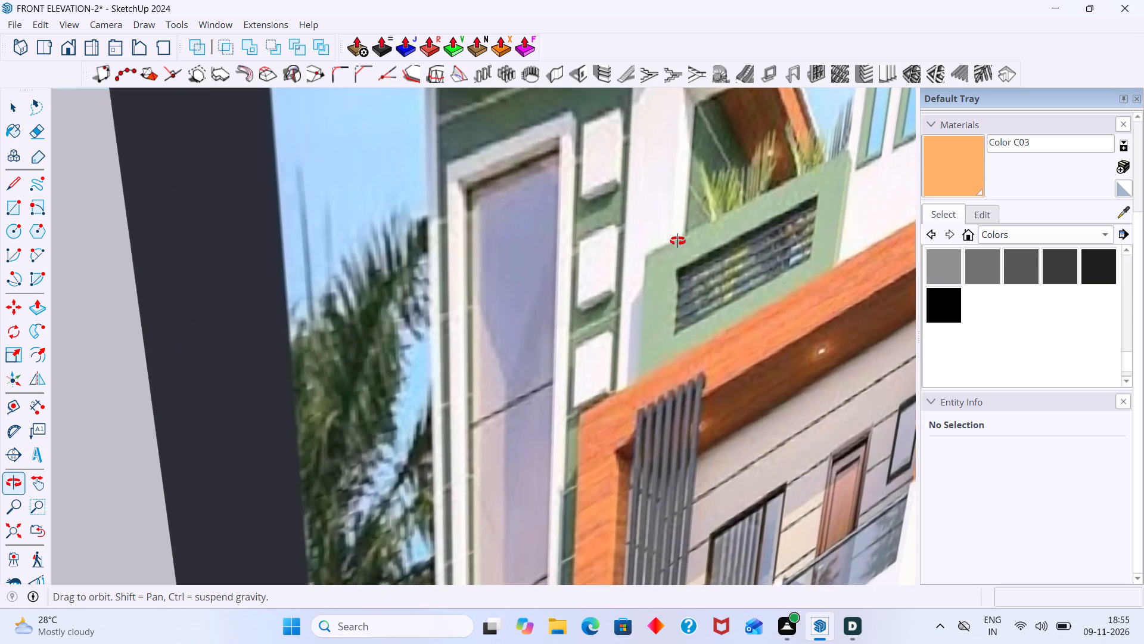
{"action": "middle_click_drag", "start_coordinate": [677, 241], "coordinate": [676, 236]}
{"action": "scroll", "coordinate": [667, 237], "scroll_direction": "down", "scroll_amount": 20}
{"action": "scroll", "coordinate": [667, 237], "scroll_direction": "down", "scroll_amount": 1}
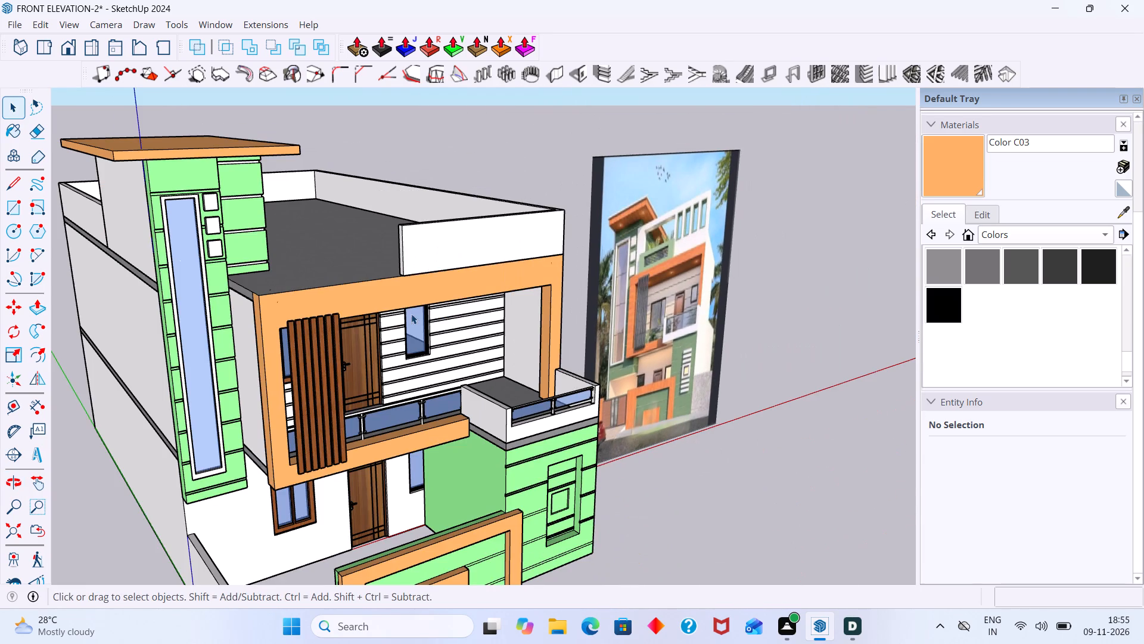
{"action": "middle_click_drag", "start_coordinate": [411, 314], "coordinate": [421, 314], "text": "shift"}
{"action": "scroll", "coordinate": [418, 258], "scroll_direction": "up", "scroll_amount": 1}
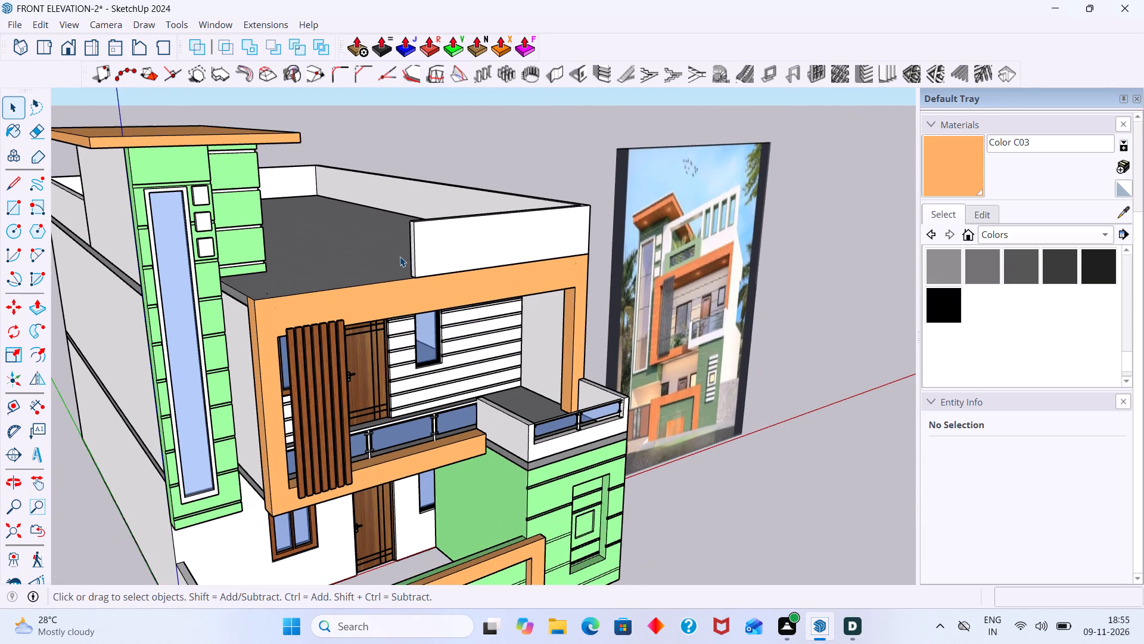
{"action": "scroll", "coordinate": [400, 256], "scroll_direction": "up", "scroll_amount": 1}
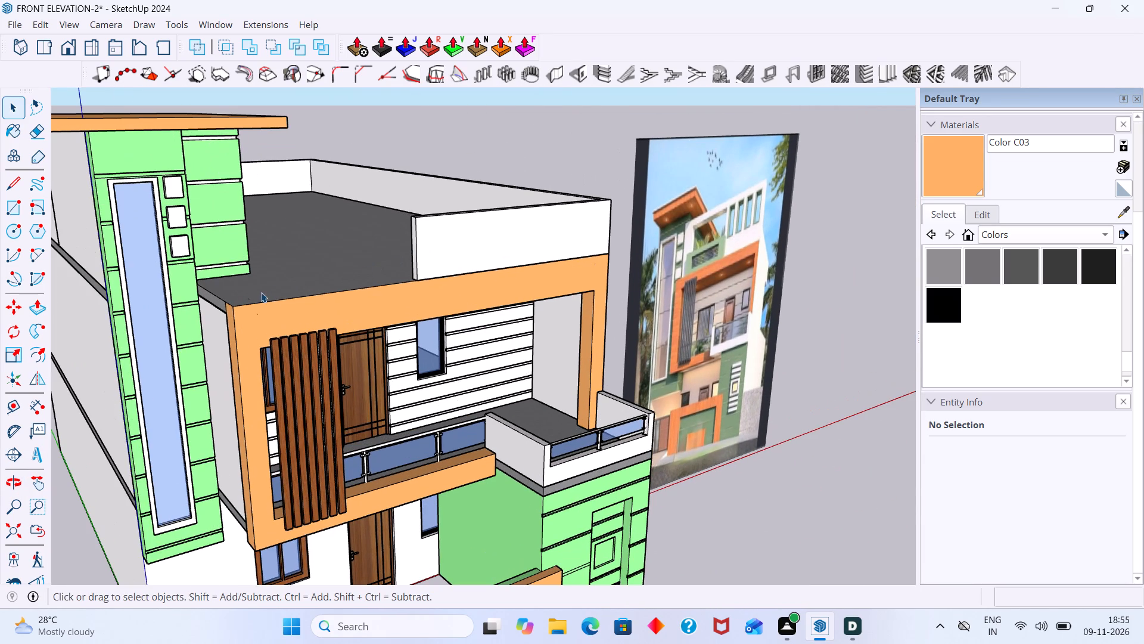
Build a vertical wall about 6' 2" long along the roof's side edge, from the tower to the front corner above the orange frame.
{"action": "middle_click_drag", "start_coordinate": [227, 298], "coordinate": [69, 307]}
{"action": "scroll", "coordinate": [203, 267], "scroll_direction": "up", "scroll_amount": 9}
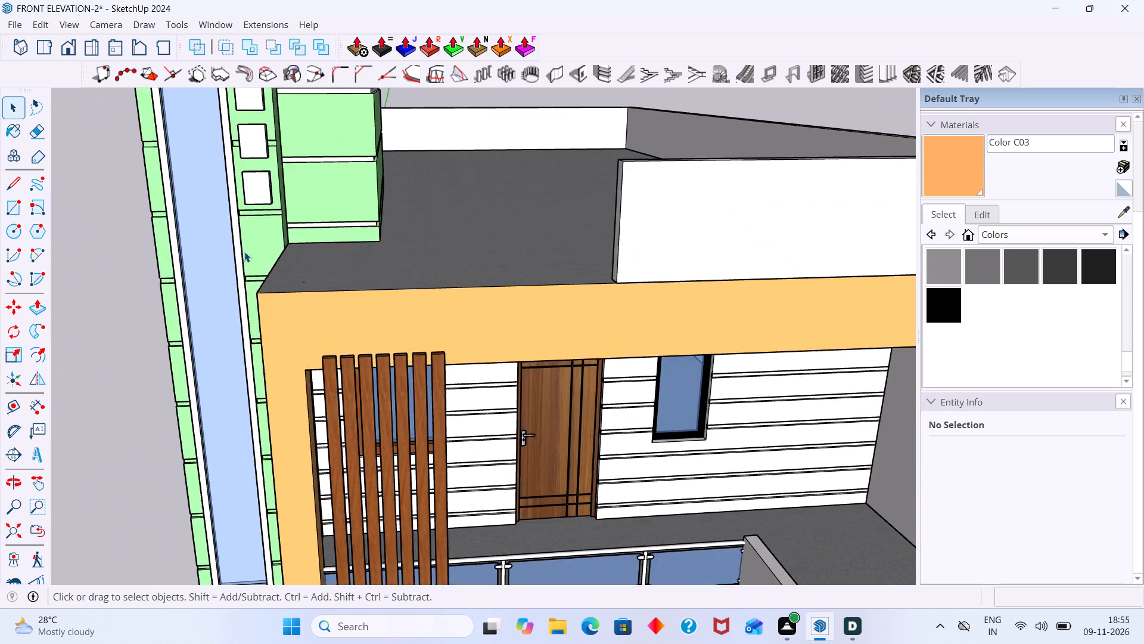
{"action": "scroll", "coordinate": [257, 247], "scroll_direction": "up", "scroll_amount": 5}
{"action": "middle_click_drag", "start_coordinate": [291, 243], "coordinate": [418, 244]}
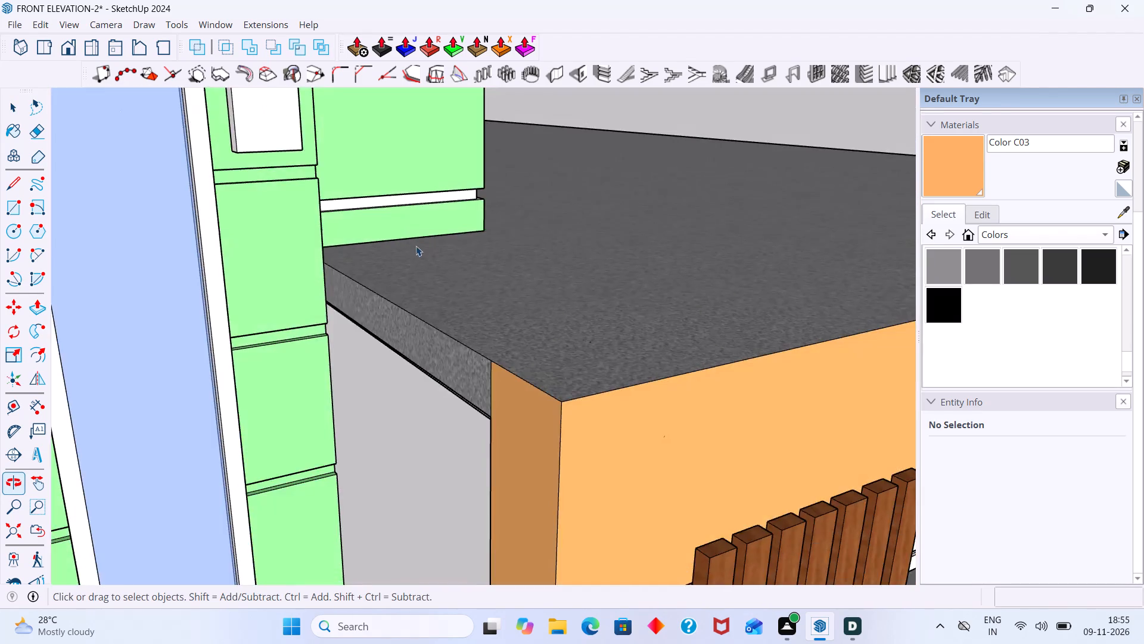
{"action": "scroll", "coordinate": [416, 244], "scroll_direction": "down", "scroll_amount": 17}
{"action": "scroll", "coordinate": [410, 257], "scroll_direction": "up", "scroll_amount": 2}
{"action": "middle_click_drag", "start_coordinate": [408, 256], "coordinate": [374, 269]}
{"action": "left_click", "coordinate": [561, 73]}
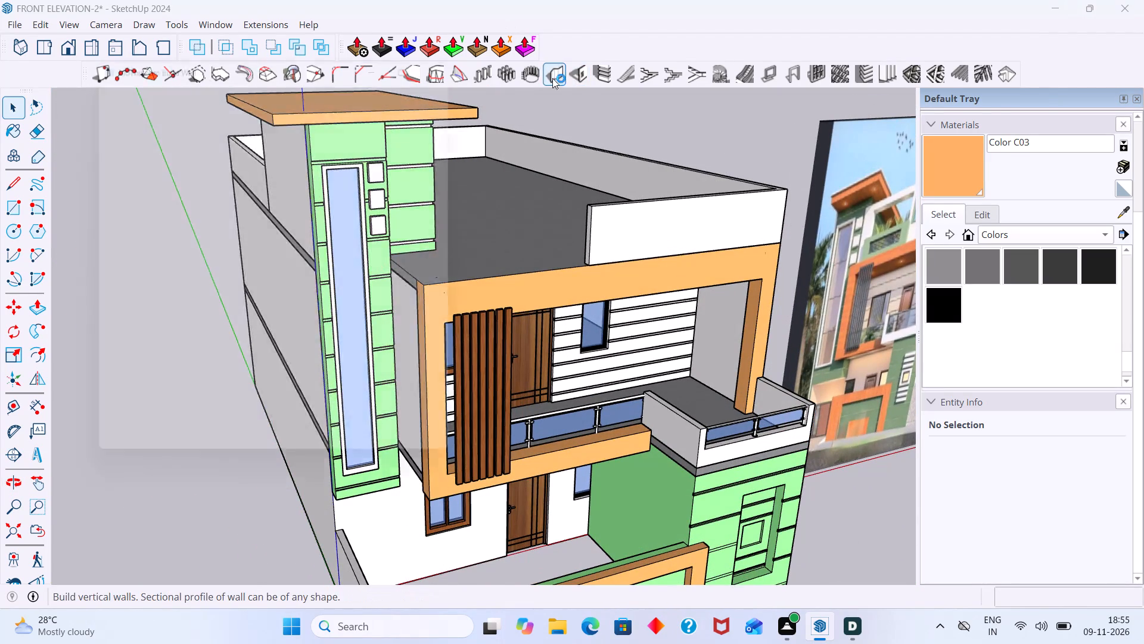
{"action": "left_click", "coordinate": [115, 374]}
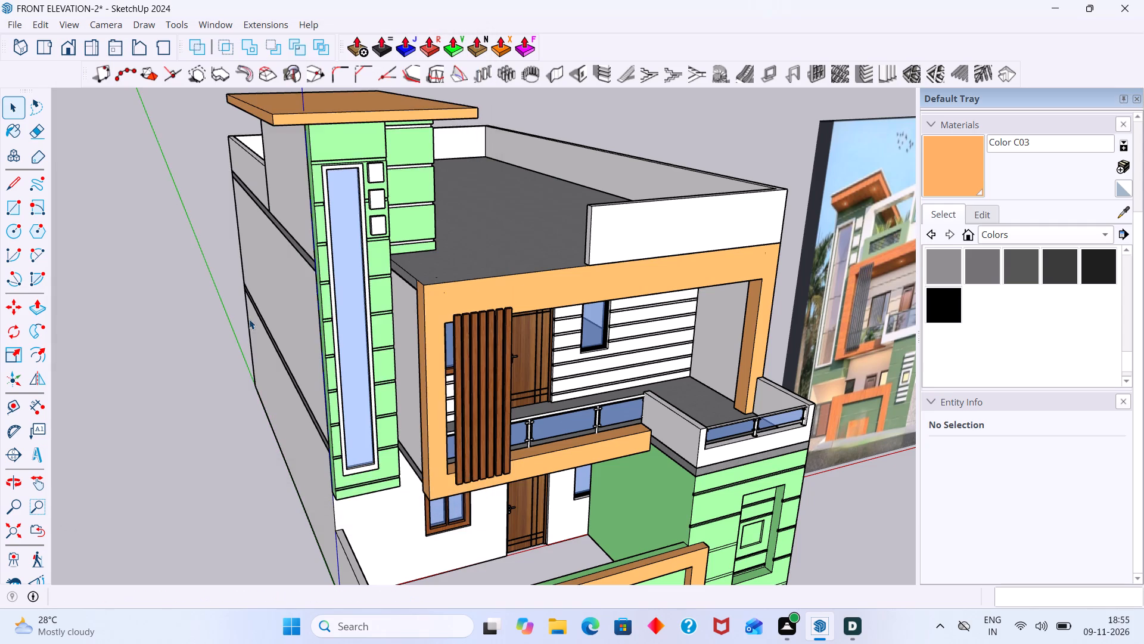
{"action": "scroll", "coordinate": [462, 273], "scroll_direction": "up", "scroll_amount": 1}
{"action": "middle_click_drag", "start_coordinate": [440, 274], "coordinate": [349, 309]}
{"action": "middle_click_drag", "start_coordinate": [663, 248], "coordinate": [449, 285]}
{"action": "scroll", "coordinate": [449, 247], "scroll_direction": "up", "scroll_amount": 2}
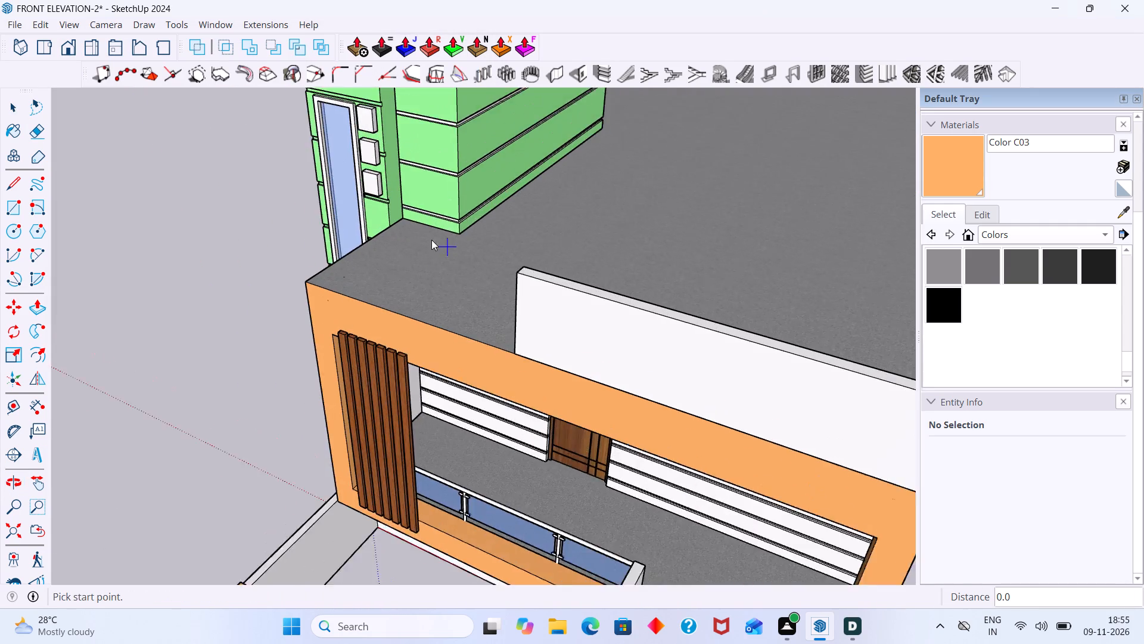
{"action": "scroll", "coordinate": [431, 240], "scroll_direction": "up", "scroll_amount": 3}
{"action": "left_click", "coordinate": [397, 210]}
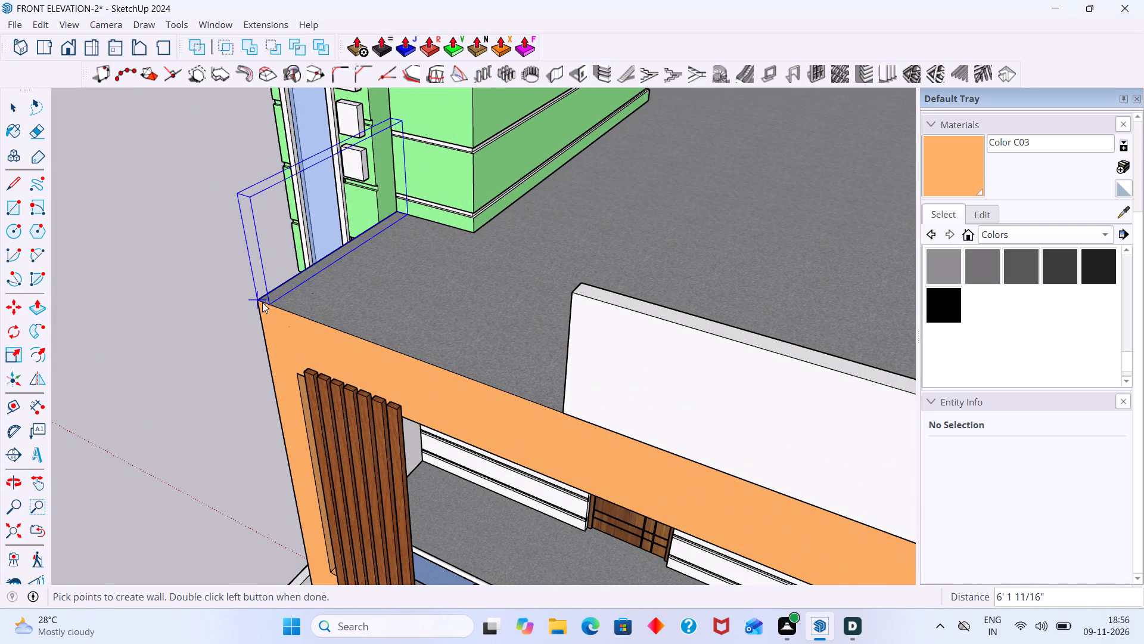
{"action": "left_click", "coordinate": [262, 302]}
{"action": "double_click", "coordinate": [262, 302]}
{"action": "key", "text": "space"}
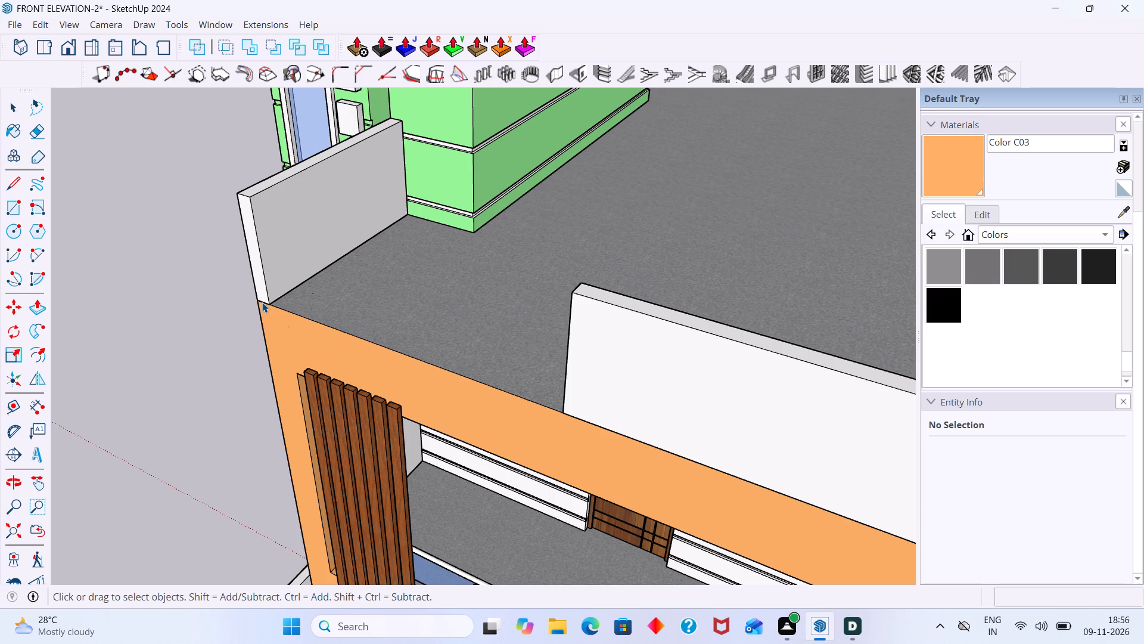
{"action": "left_click", "coordinate": [216, 312]}
Compare the new side wall and front parapet on the roof with the reference image.
{"action": "scroll", "coordinate": [259, 299], "scroll_direction": "up", "scroll_amount": 1}
{"action": "scroll", "coordinate": [261, 298], "scroll_direction": "down", "scroll_amount": 3}
{"action": "middle_click_drag", "start_coordinate": [330, 333], "coordinate": [523, 310]}
{"action": "scroll", "coordinate": [523, 311], "scroll_direction": "down", "scroll_amount": 12}
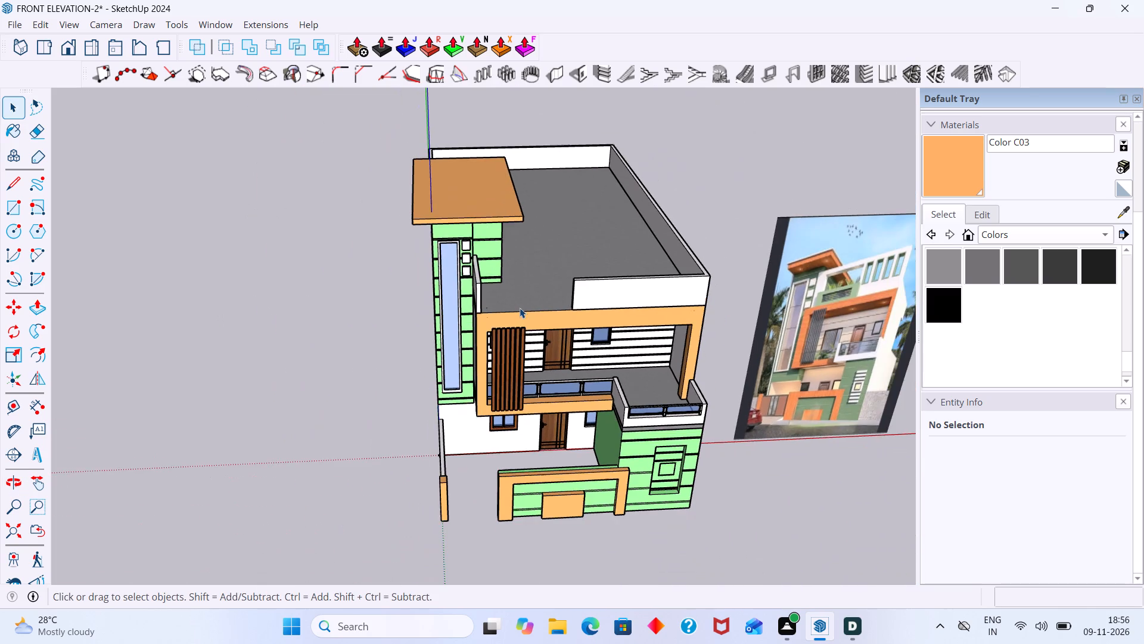
{"action": "scroll", "coordinate": [862, 311], "scroll_direction": "up", "scroll_amount": 3}
{"action": "middle_click_drag", "start_coordinate": [838, 306], "coordinate": [746, 299], "text": "shift"}
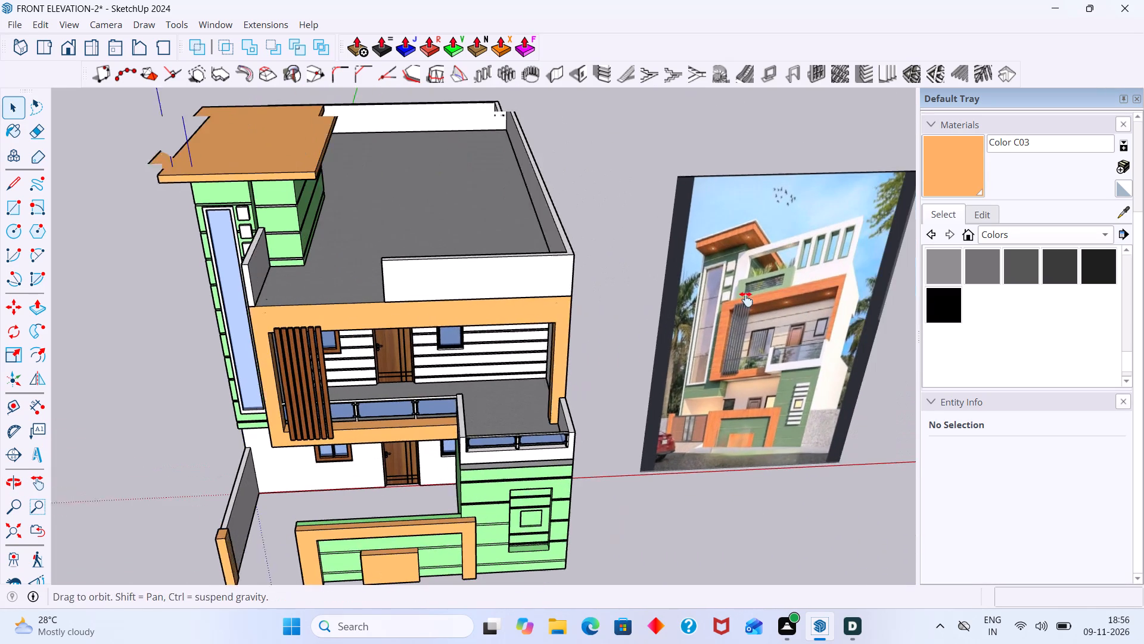
{"action": "middle_click_drag", "start_coordinate": [746, 299], "coordinate": [744, 299], "text": "shift"}
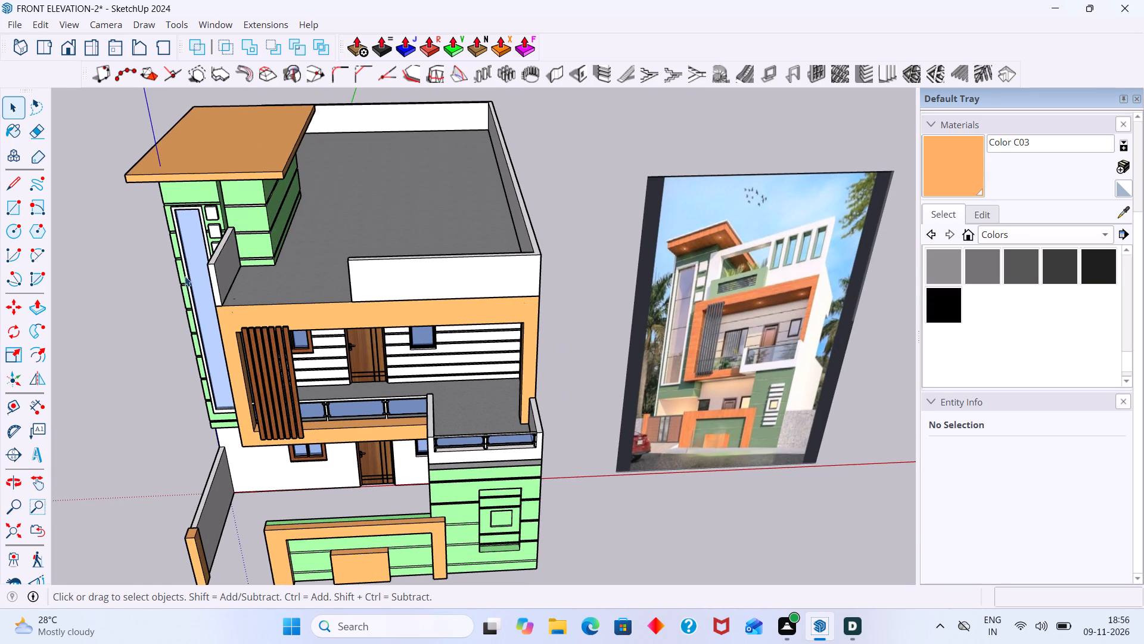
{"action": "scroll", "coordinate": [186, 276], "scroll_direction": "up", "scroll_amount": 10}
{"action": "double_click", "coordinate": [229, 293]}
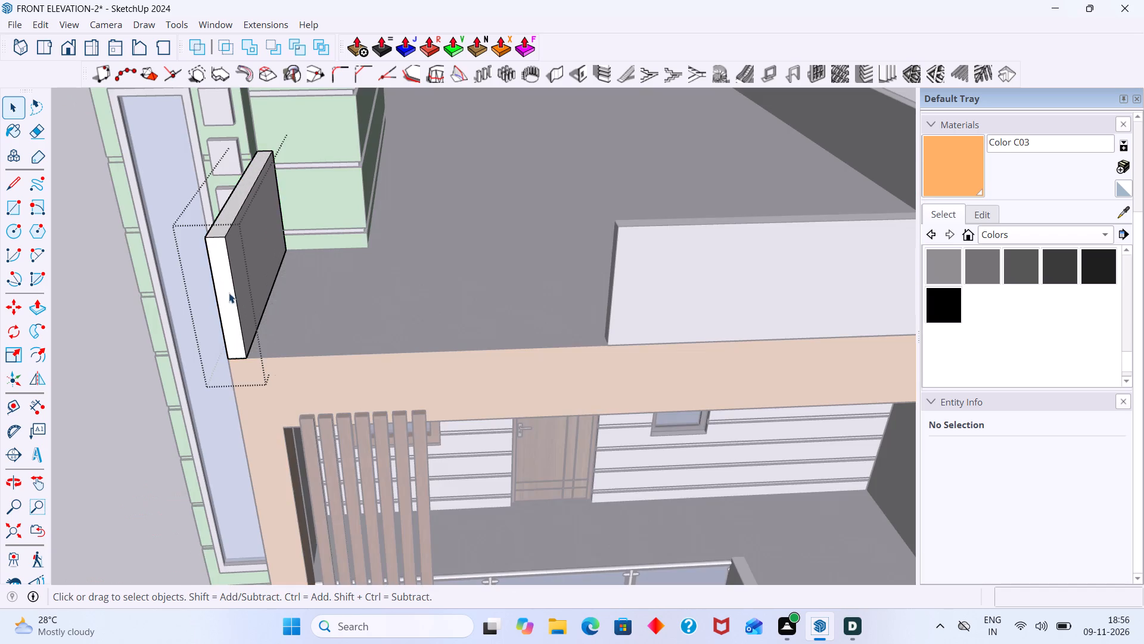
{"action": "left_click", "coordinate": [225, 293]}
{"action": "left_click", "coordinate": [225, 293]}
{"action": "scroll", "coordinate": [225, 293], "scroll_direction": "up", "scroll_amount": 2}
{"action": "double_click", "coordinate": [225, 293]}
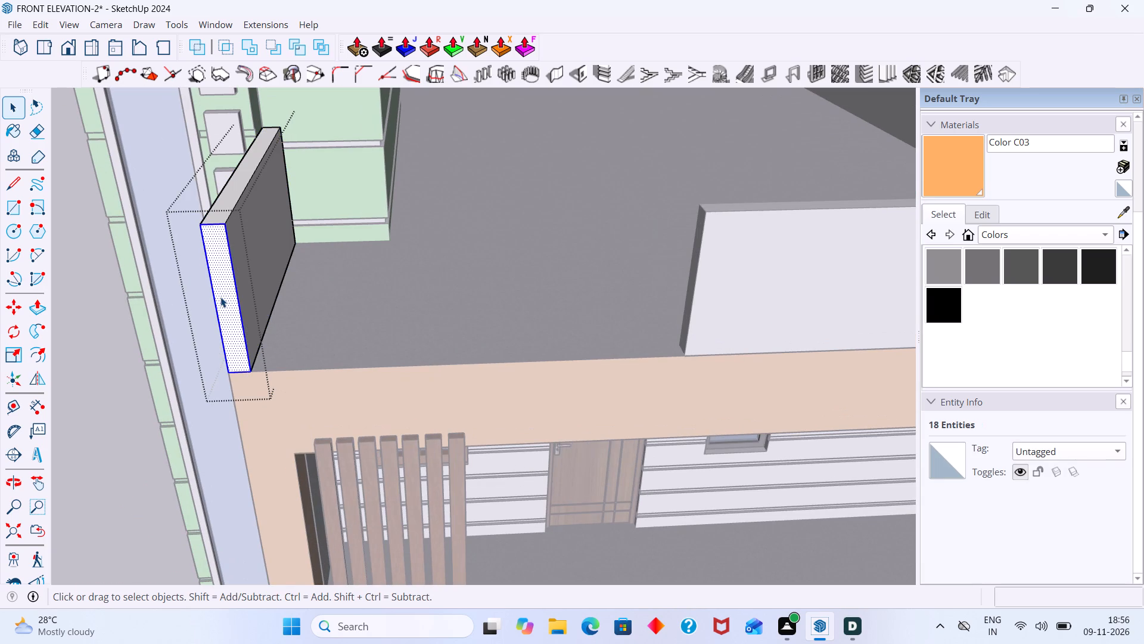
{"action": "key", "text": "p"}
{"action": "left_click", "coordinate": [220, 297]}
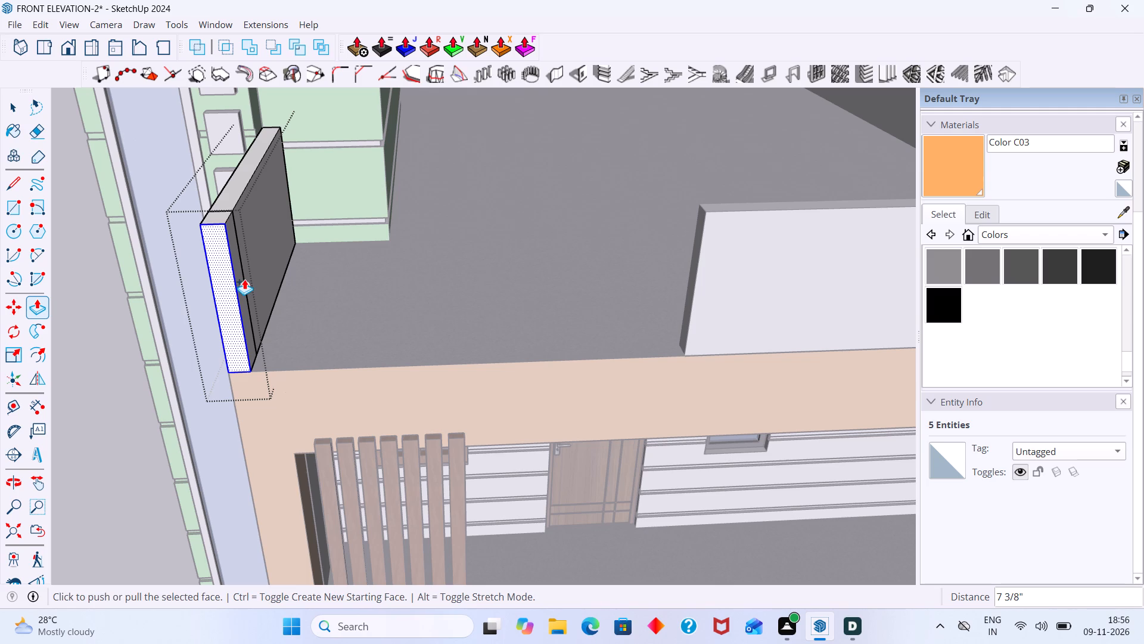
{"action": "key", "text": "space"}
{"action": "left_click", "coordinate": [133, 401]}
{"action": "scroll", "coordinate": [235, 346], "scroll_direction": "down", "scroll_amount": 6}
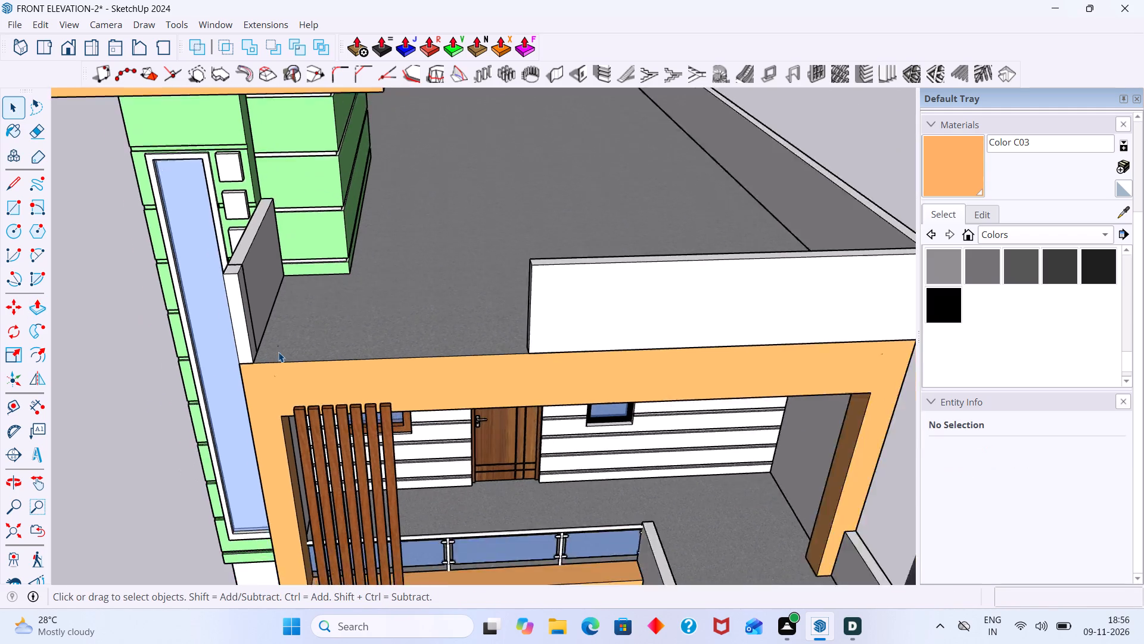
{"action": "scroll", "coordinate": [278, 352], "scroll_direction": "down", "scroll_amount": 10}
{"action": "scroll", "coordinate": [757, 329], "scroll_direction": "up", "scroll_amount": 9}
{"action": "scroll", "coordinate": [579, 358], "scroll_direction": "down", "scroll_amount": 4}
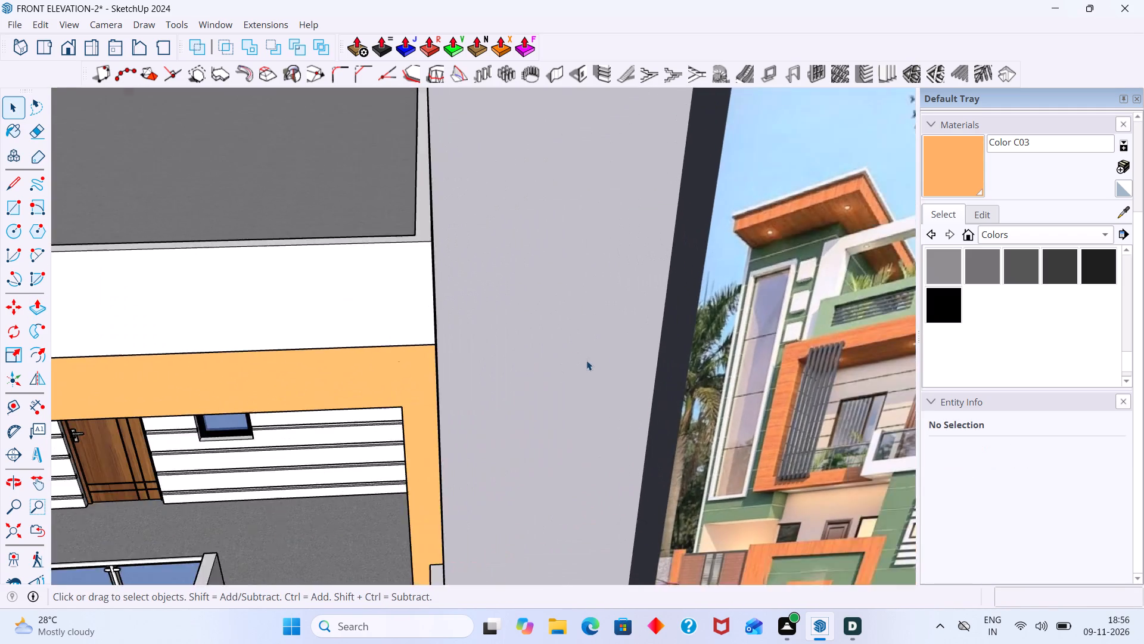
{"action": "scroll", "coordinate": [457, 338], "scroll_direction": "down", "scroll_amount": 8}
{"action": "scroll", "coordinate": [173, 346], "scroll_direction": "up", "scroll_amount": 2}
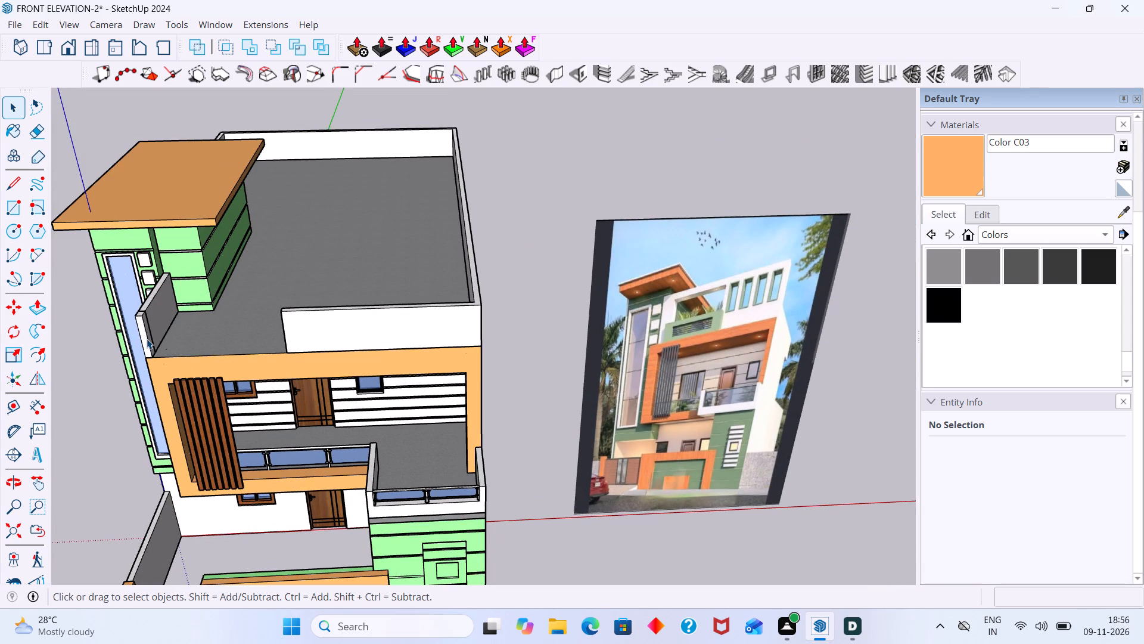
Open the roof's side wall beside the tower for editing and undo the section split off at its front end.
{"action": "middle_click_drag", "start_coordinate": [136, 354], "coordinate": [134, 369]}
{"action": "scroll", "coordinate": [129, 346], "scroll_direction": "up", "scroll_amount": 8}
{"action": "middle_click_drag", "start_coordinate": [156, 351], "coordinate": [160, 360]}
{"action": "scroll", "coordinate": [170, 307], "scroll_direction": "up", "scroll_amount": 2}
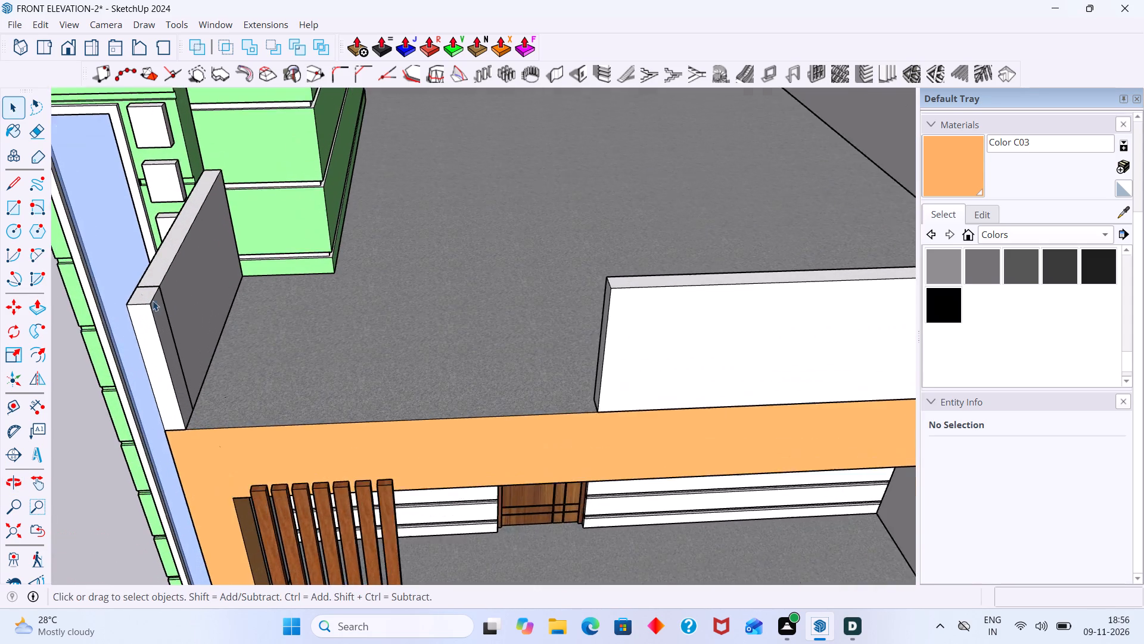
{"action": "scroll", "coordinate": [153, 301], "scroll_direction": "up", "scroll_amount": 3}
{"action": "left_click", "coordinate": [141, 295]}
{"action": "double_click", "coordinate": [141, 295]}
{"action": "scroll", "coordinate": [141, 295], "scroll_direction": "up", "scroll_amount": 2}
{"action": "left_click", "coordinate": [141, 295]}
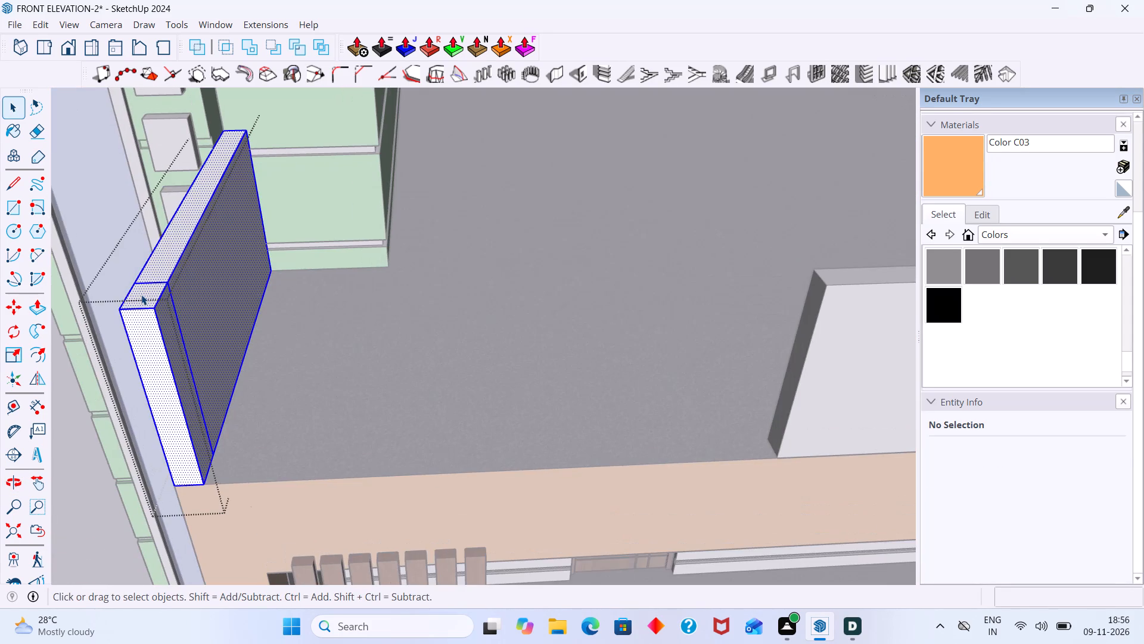
{"action": "scroll", "coordinate": [141, 295], "scroll_direction": "up", "scroll_amount": 2}
{"action": "double_click", "coordinate": [141, 295]}
{"action": "left_click", "coordinate": [148, 295]}
{"action": "scroll", "coordinate": [148, 295], "scroll_direction": "up", "scroll_amount": 3}
{"action": "left_click", "coordinate": [148, 295]}
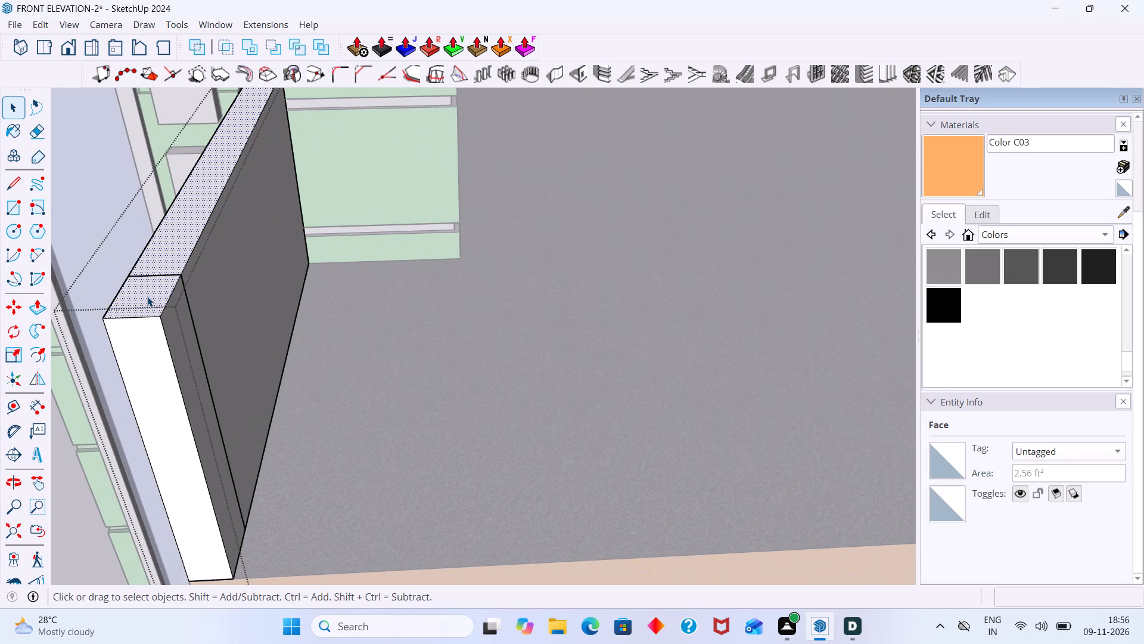
{"action": "scroll", "coordinate": [147, 298], "scroll_direction": "down", "scroll_amount": 3}
{"action": "left_click", "coordinate": [147, 302]}
{"action": "middle_click_drag", "start_coordinate": [156, 302], "coordinate": [139, 349]}
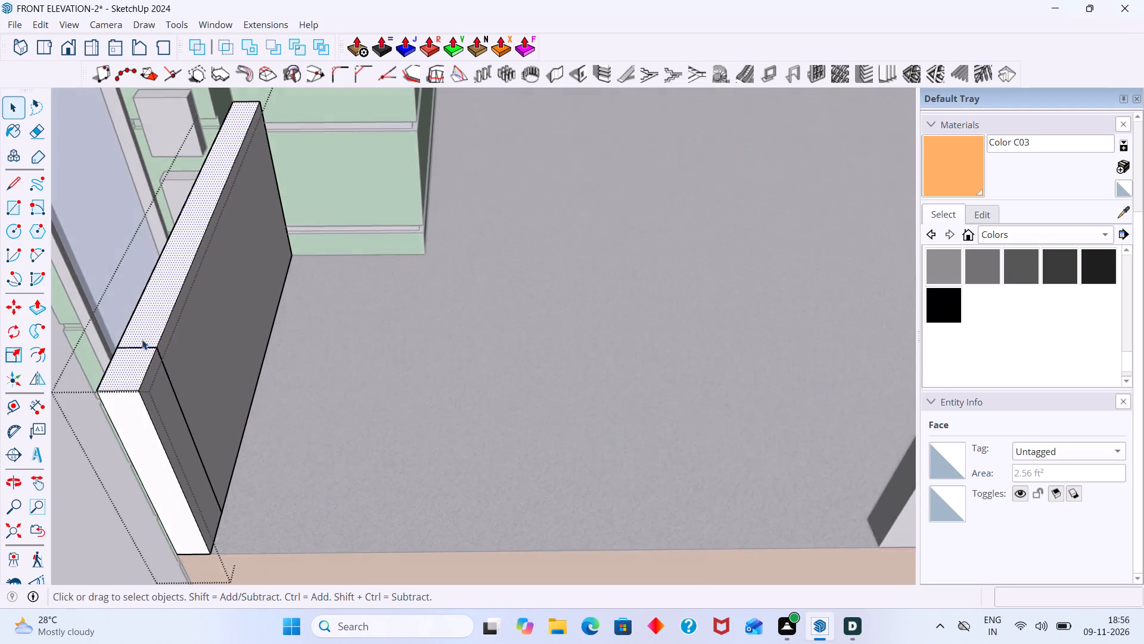
{"action": "scroll", "coordinate": [142, 338], "scroll_direction": "up", "scroll_amount": 6}
{"action": "left_click", "coordinate": [140, 379]}
{"action": "key", "text": "ctrl+z"}
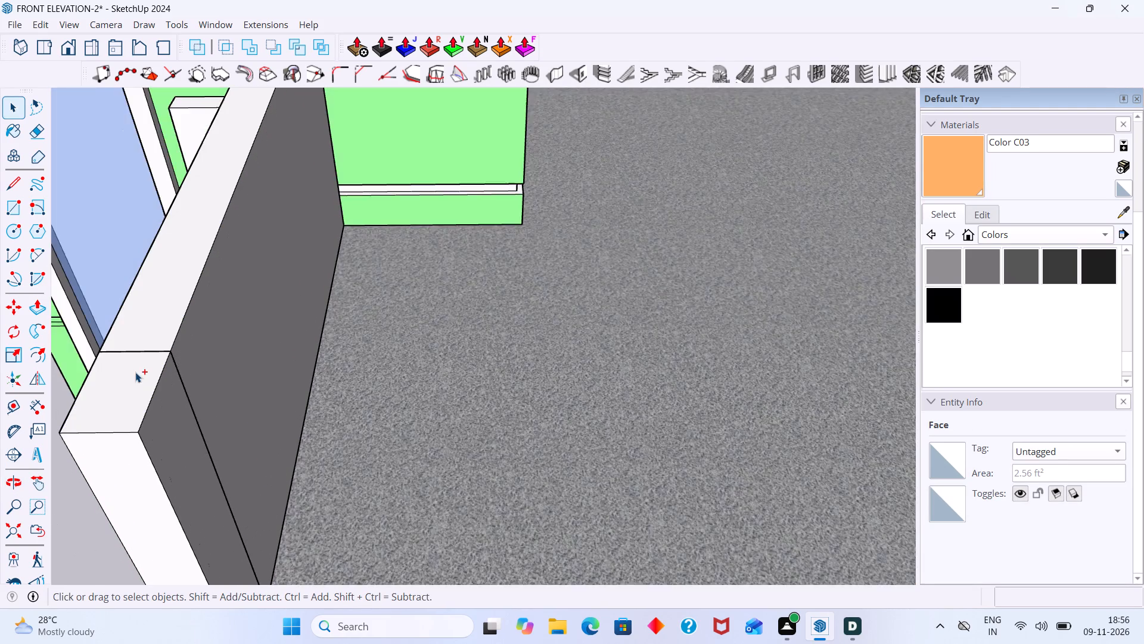
{"action": "key", "text": "ctrl+z"}
{"action": "key", "text": "ctrl+z"}
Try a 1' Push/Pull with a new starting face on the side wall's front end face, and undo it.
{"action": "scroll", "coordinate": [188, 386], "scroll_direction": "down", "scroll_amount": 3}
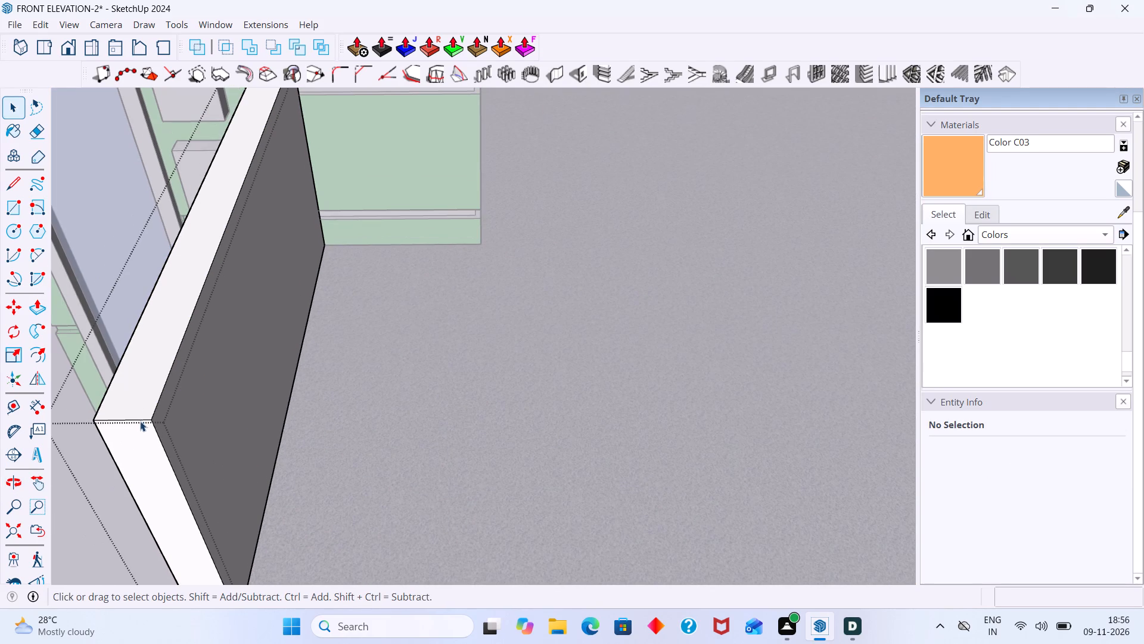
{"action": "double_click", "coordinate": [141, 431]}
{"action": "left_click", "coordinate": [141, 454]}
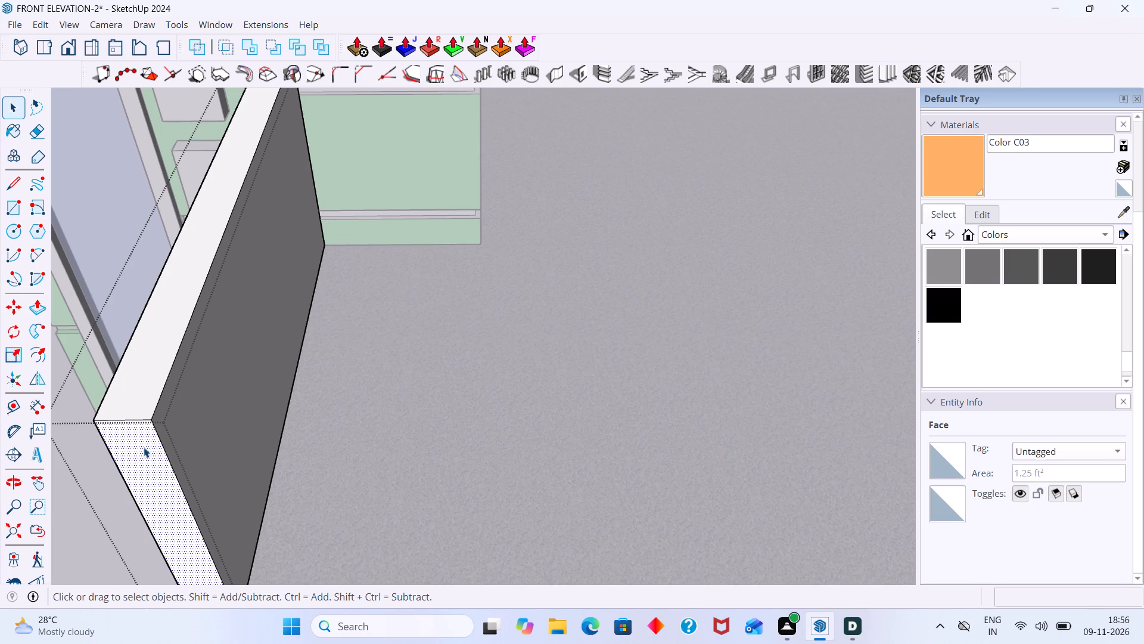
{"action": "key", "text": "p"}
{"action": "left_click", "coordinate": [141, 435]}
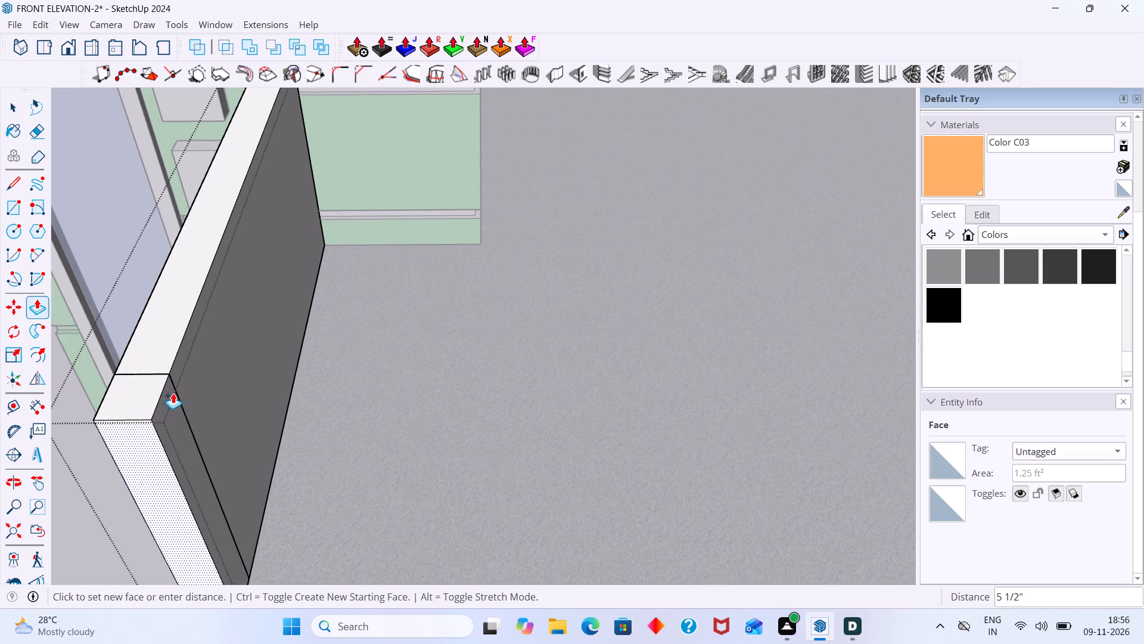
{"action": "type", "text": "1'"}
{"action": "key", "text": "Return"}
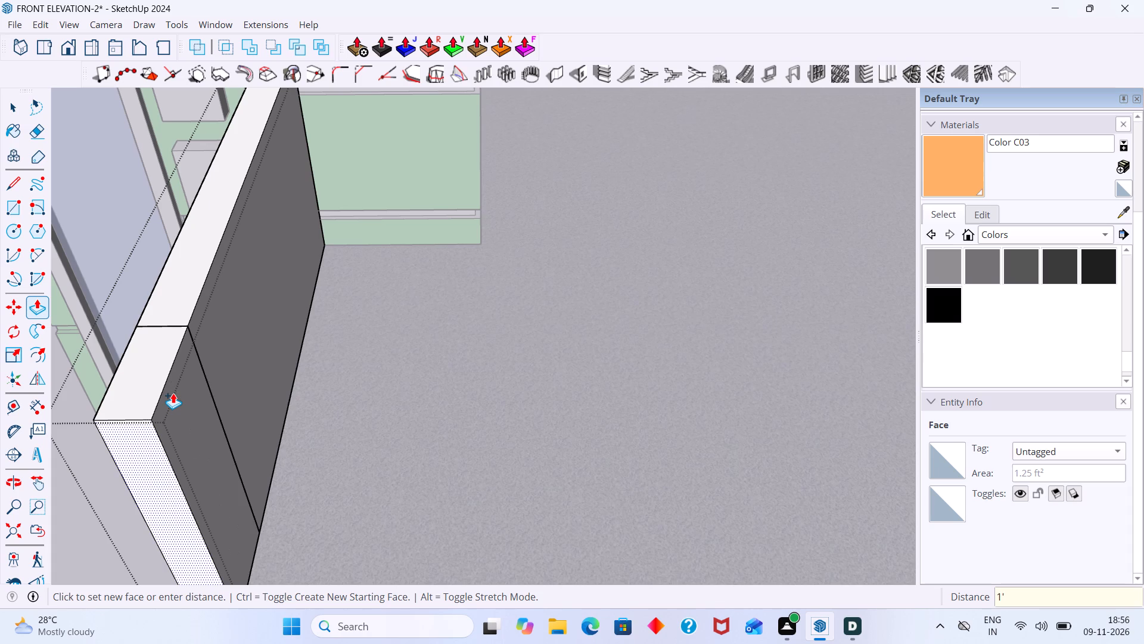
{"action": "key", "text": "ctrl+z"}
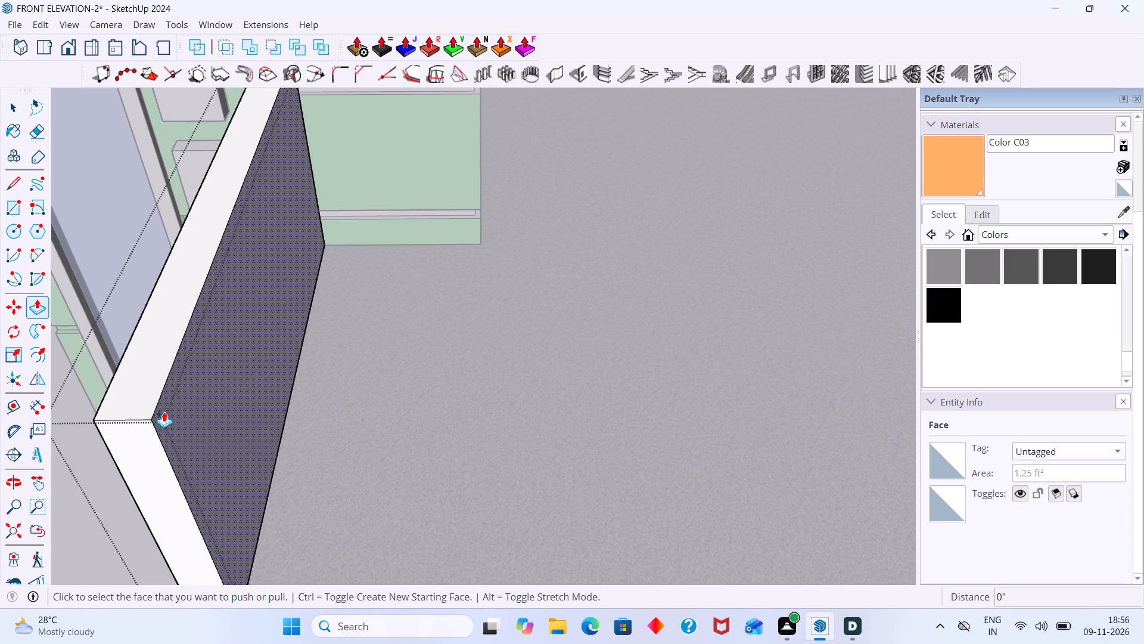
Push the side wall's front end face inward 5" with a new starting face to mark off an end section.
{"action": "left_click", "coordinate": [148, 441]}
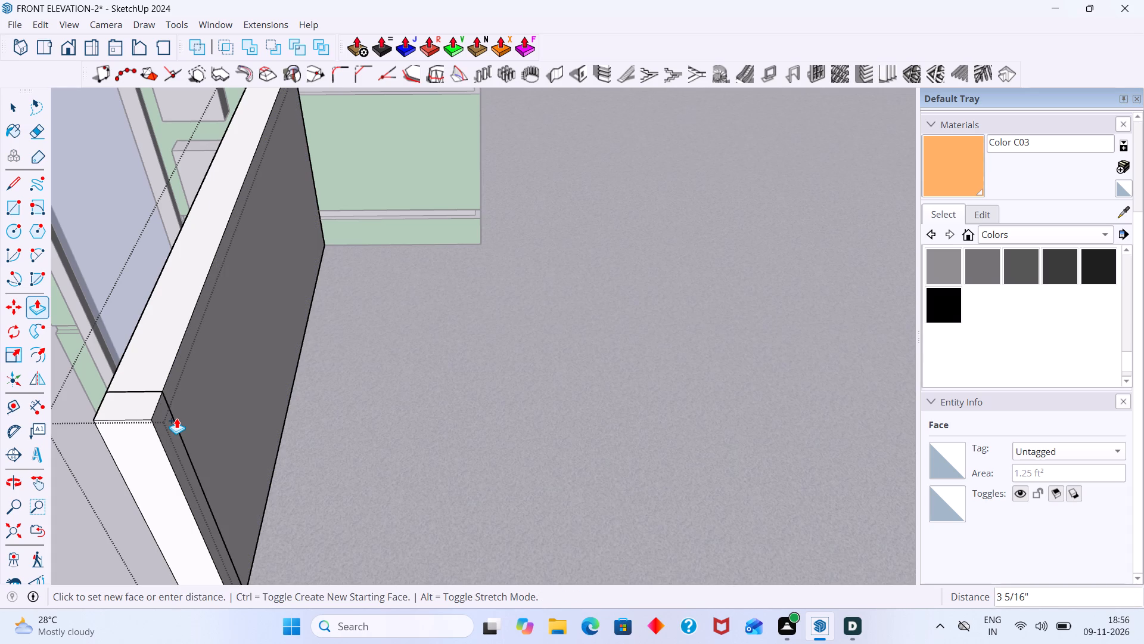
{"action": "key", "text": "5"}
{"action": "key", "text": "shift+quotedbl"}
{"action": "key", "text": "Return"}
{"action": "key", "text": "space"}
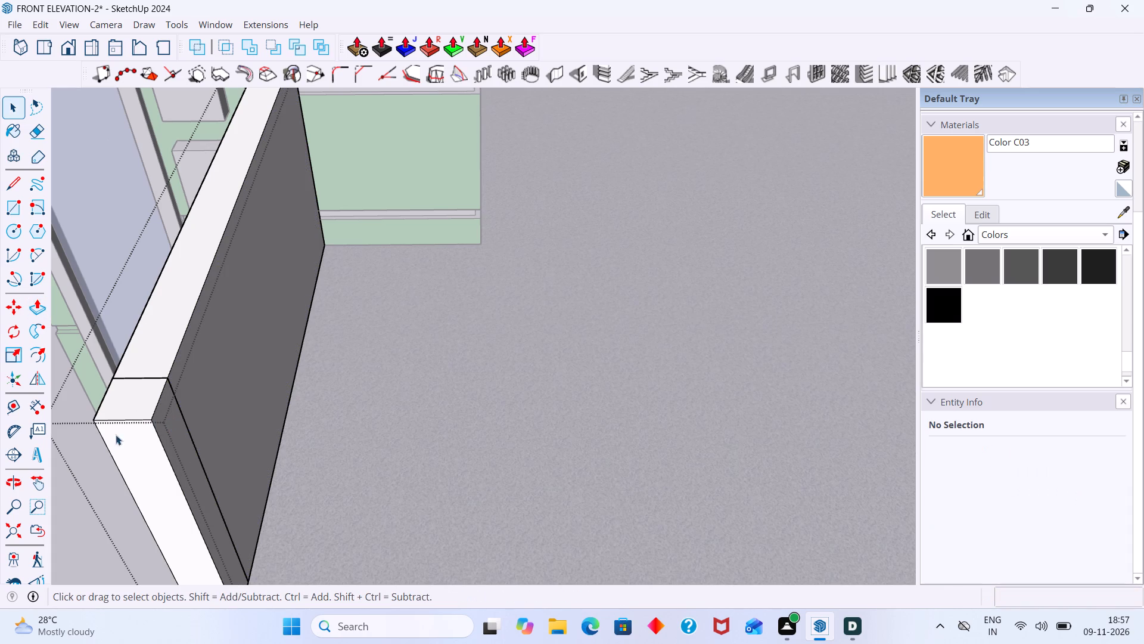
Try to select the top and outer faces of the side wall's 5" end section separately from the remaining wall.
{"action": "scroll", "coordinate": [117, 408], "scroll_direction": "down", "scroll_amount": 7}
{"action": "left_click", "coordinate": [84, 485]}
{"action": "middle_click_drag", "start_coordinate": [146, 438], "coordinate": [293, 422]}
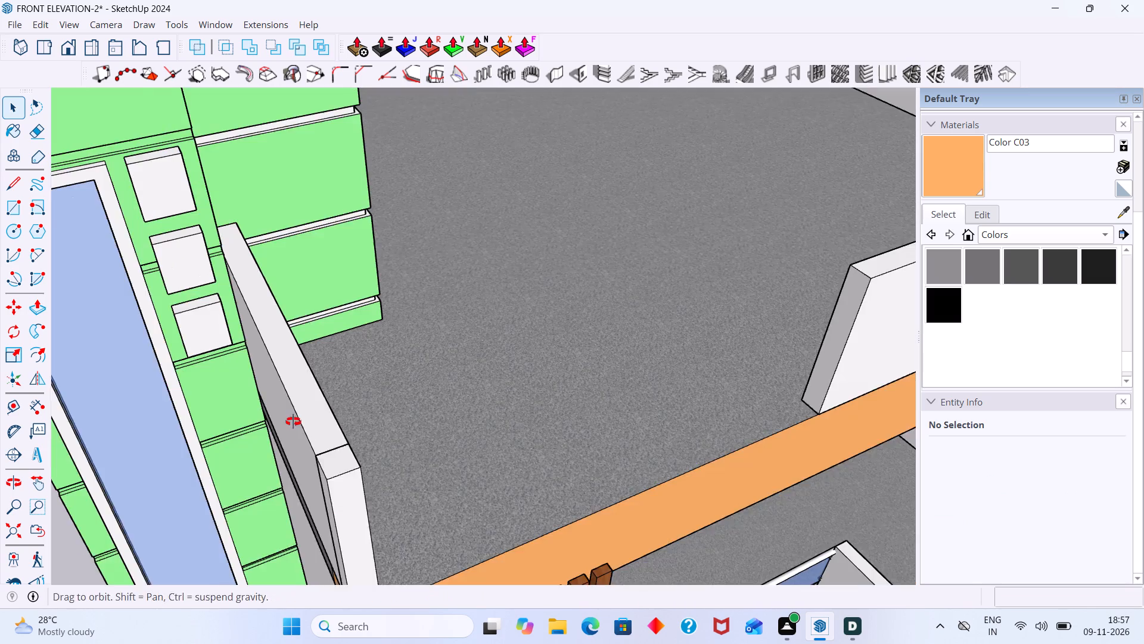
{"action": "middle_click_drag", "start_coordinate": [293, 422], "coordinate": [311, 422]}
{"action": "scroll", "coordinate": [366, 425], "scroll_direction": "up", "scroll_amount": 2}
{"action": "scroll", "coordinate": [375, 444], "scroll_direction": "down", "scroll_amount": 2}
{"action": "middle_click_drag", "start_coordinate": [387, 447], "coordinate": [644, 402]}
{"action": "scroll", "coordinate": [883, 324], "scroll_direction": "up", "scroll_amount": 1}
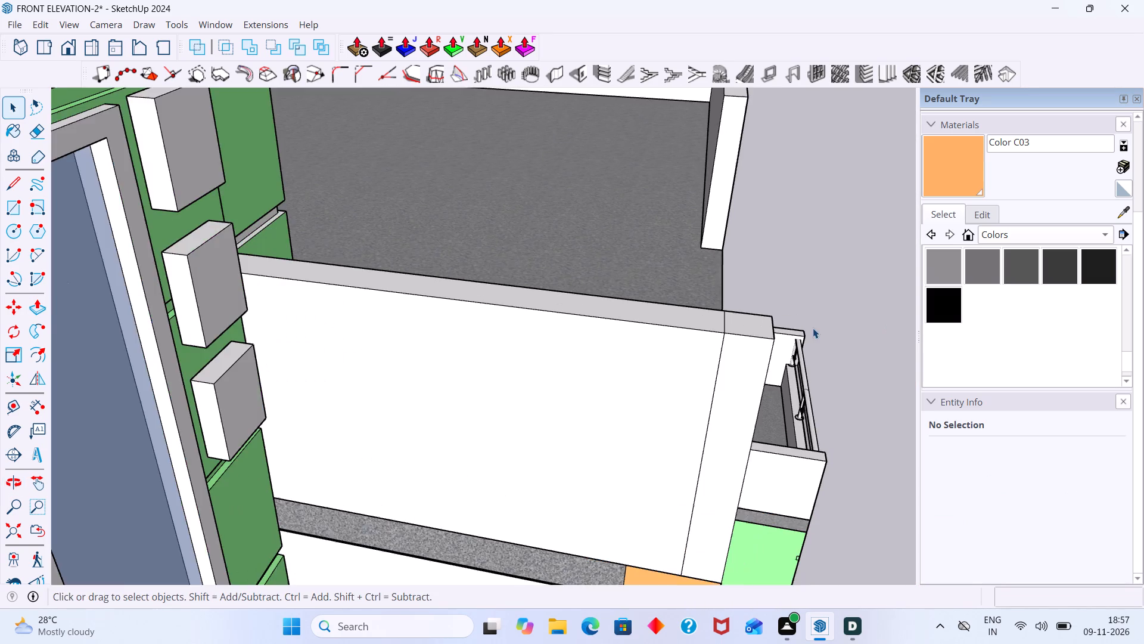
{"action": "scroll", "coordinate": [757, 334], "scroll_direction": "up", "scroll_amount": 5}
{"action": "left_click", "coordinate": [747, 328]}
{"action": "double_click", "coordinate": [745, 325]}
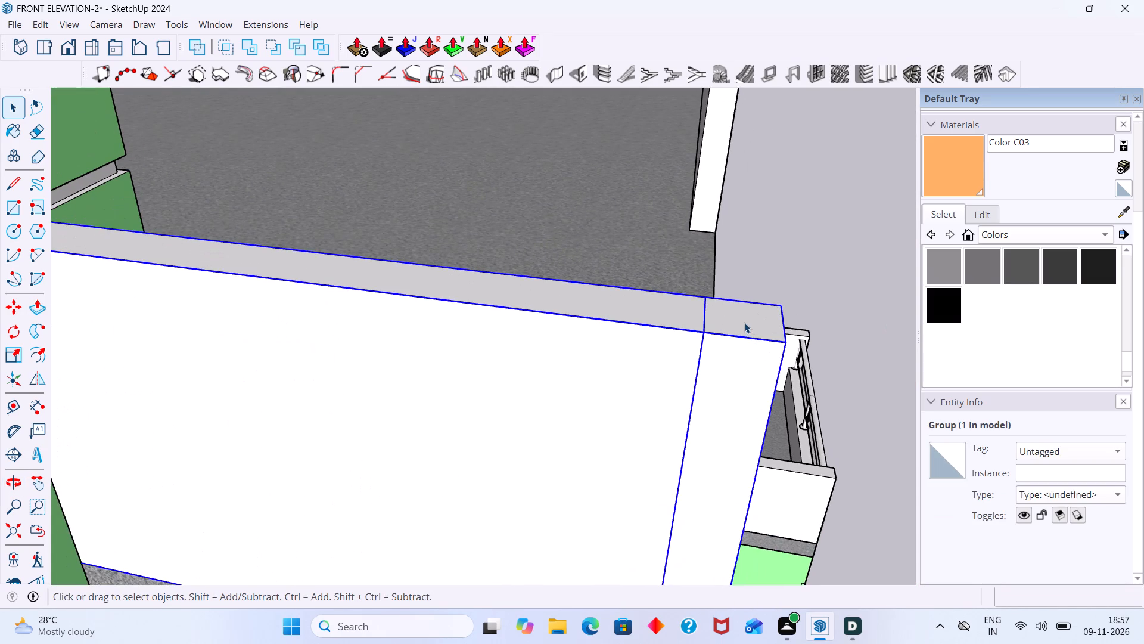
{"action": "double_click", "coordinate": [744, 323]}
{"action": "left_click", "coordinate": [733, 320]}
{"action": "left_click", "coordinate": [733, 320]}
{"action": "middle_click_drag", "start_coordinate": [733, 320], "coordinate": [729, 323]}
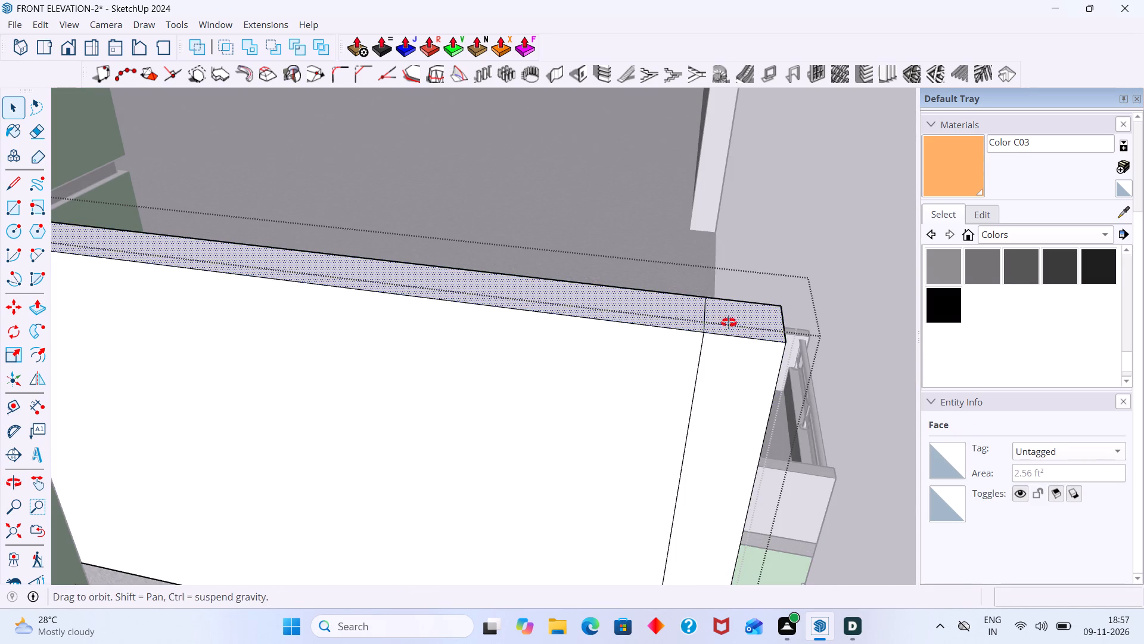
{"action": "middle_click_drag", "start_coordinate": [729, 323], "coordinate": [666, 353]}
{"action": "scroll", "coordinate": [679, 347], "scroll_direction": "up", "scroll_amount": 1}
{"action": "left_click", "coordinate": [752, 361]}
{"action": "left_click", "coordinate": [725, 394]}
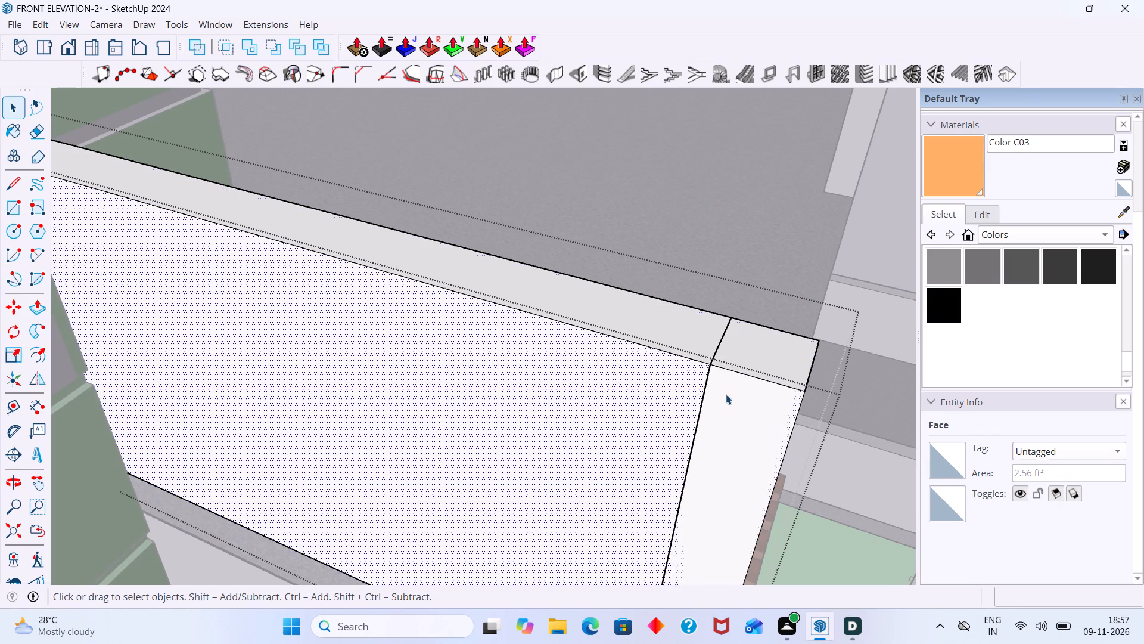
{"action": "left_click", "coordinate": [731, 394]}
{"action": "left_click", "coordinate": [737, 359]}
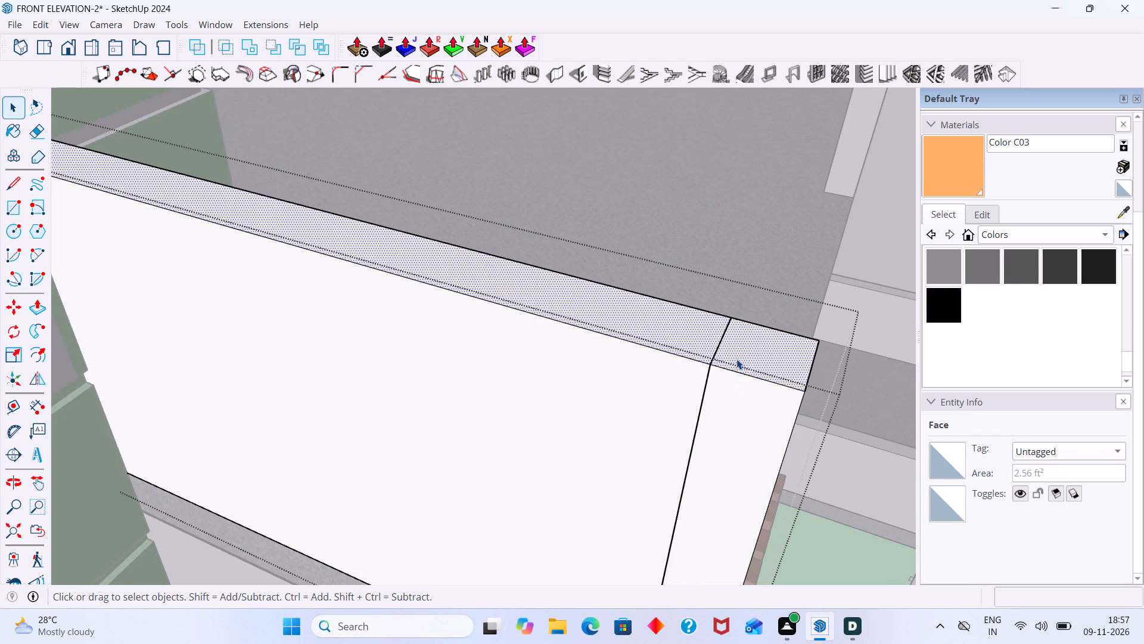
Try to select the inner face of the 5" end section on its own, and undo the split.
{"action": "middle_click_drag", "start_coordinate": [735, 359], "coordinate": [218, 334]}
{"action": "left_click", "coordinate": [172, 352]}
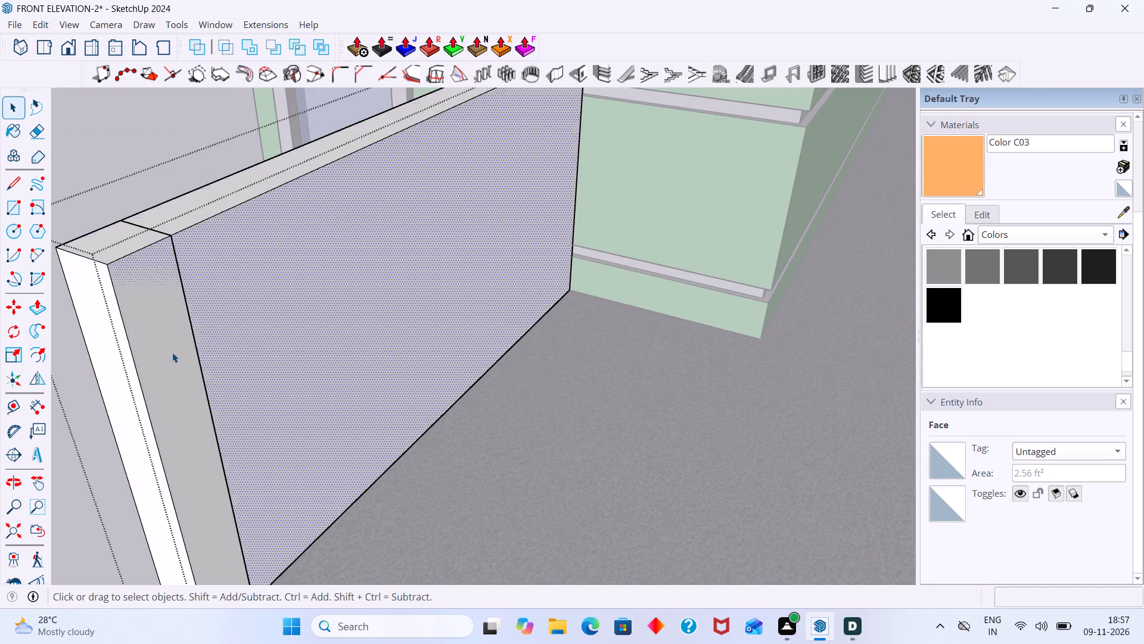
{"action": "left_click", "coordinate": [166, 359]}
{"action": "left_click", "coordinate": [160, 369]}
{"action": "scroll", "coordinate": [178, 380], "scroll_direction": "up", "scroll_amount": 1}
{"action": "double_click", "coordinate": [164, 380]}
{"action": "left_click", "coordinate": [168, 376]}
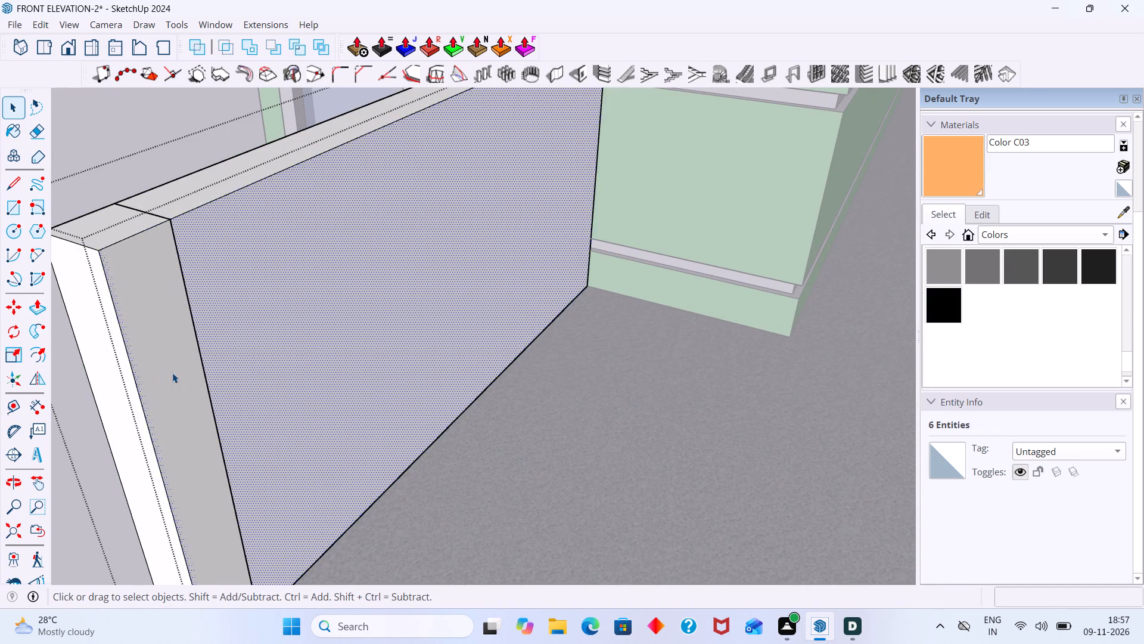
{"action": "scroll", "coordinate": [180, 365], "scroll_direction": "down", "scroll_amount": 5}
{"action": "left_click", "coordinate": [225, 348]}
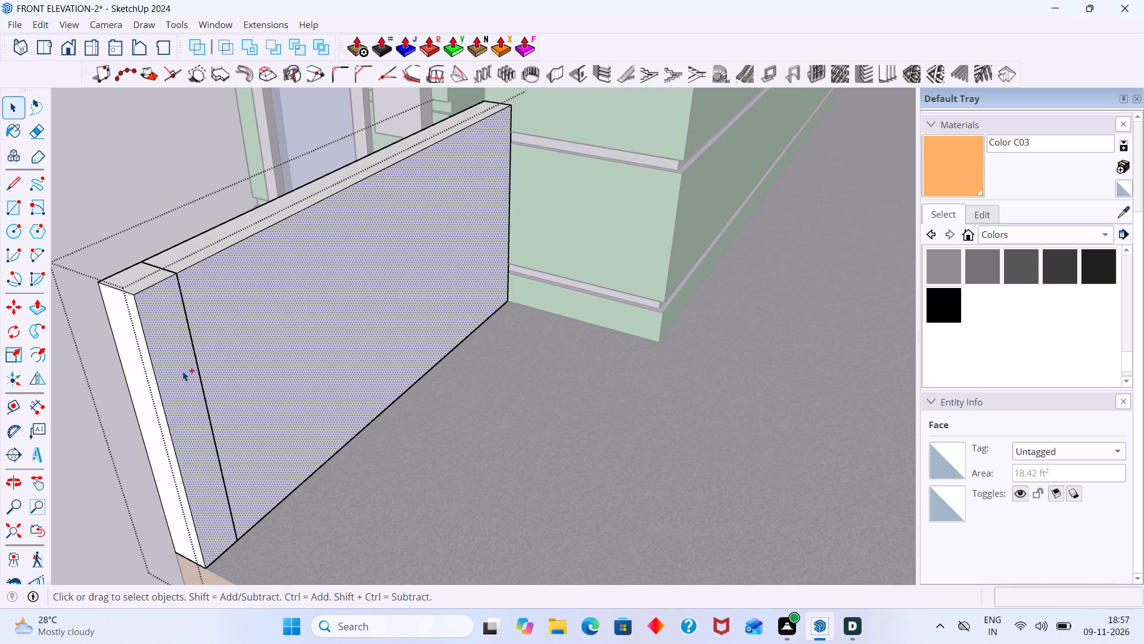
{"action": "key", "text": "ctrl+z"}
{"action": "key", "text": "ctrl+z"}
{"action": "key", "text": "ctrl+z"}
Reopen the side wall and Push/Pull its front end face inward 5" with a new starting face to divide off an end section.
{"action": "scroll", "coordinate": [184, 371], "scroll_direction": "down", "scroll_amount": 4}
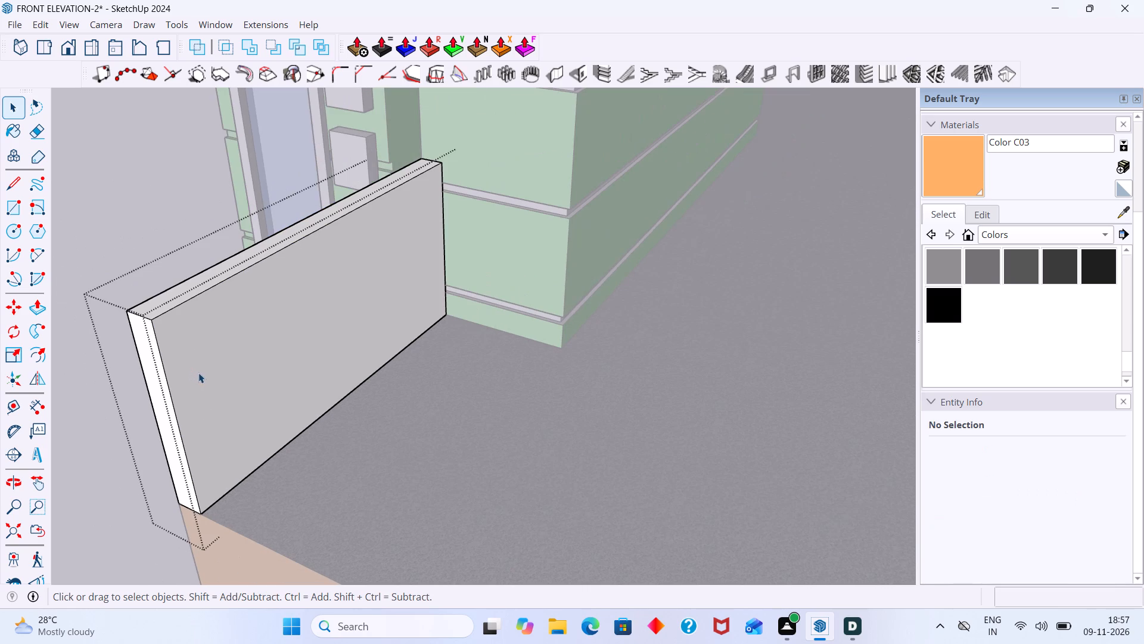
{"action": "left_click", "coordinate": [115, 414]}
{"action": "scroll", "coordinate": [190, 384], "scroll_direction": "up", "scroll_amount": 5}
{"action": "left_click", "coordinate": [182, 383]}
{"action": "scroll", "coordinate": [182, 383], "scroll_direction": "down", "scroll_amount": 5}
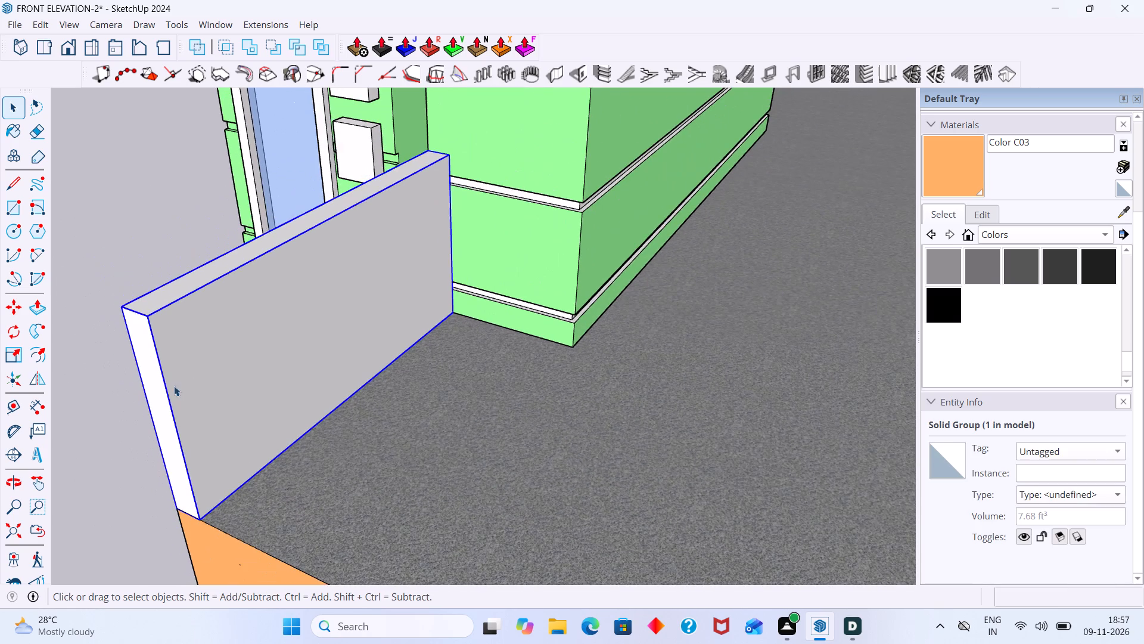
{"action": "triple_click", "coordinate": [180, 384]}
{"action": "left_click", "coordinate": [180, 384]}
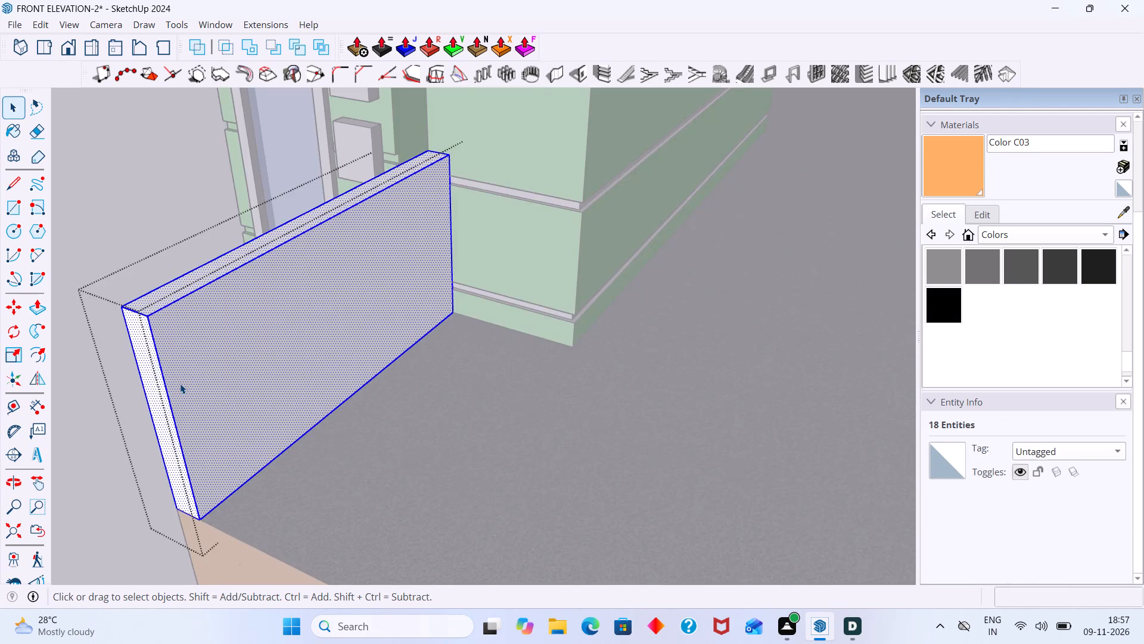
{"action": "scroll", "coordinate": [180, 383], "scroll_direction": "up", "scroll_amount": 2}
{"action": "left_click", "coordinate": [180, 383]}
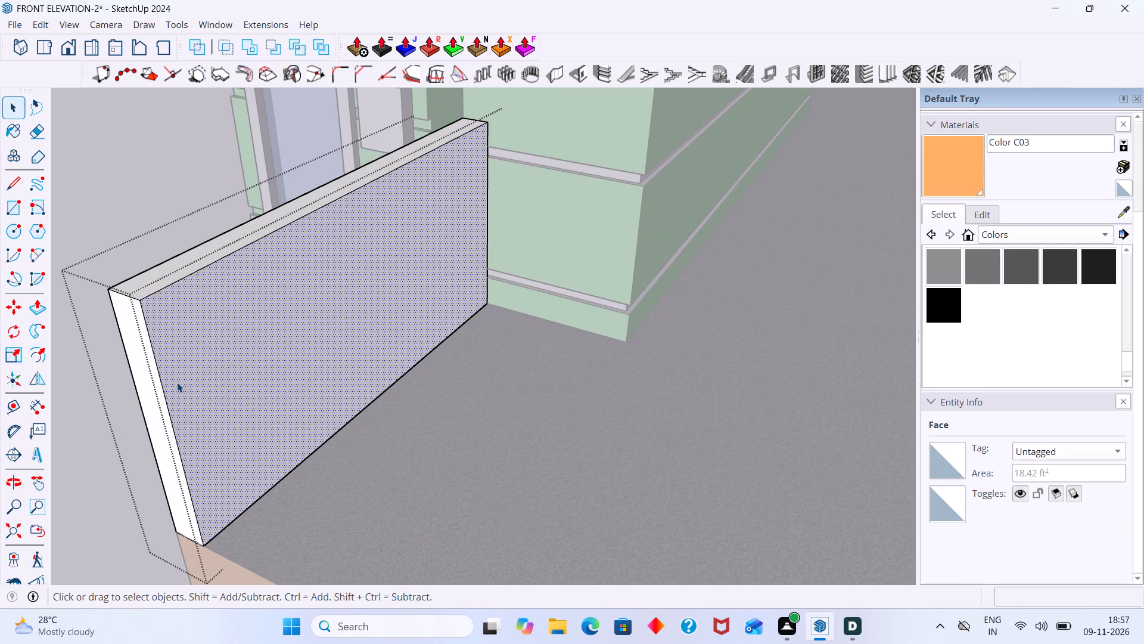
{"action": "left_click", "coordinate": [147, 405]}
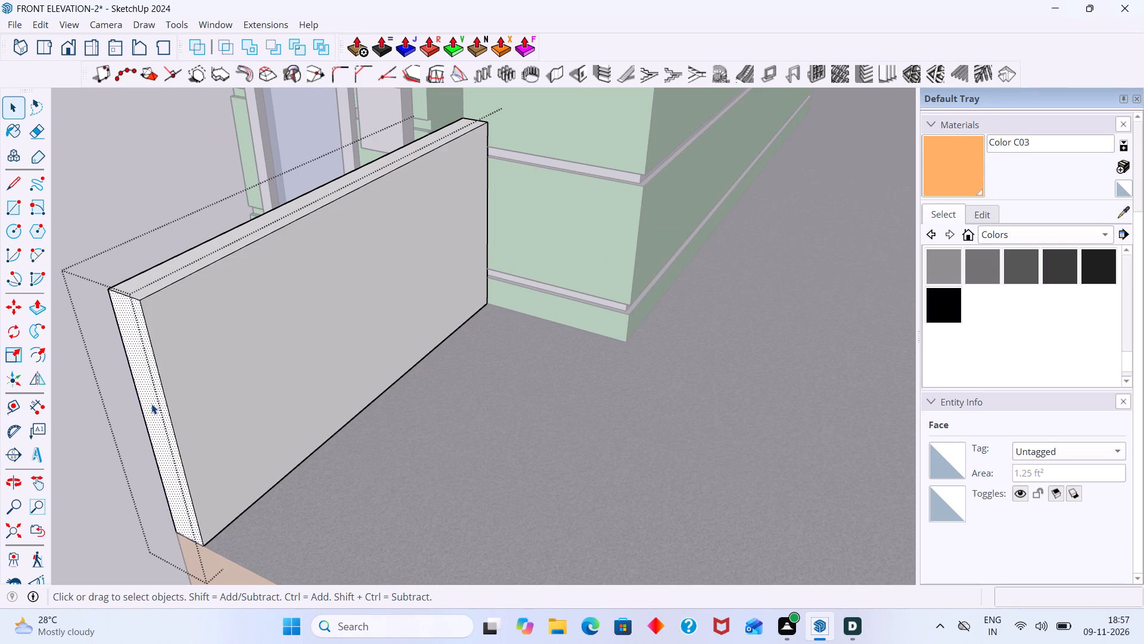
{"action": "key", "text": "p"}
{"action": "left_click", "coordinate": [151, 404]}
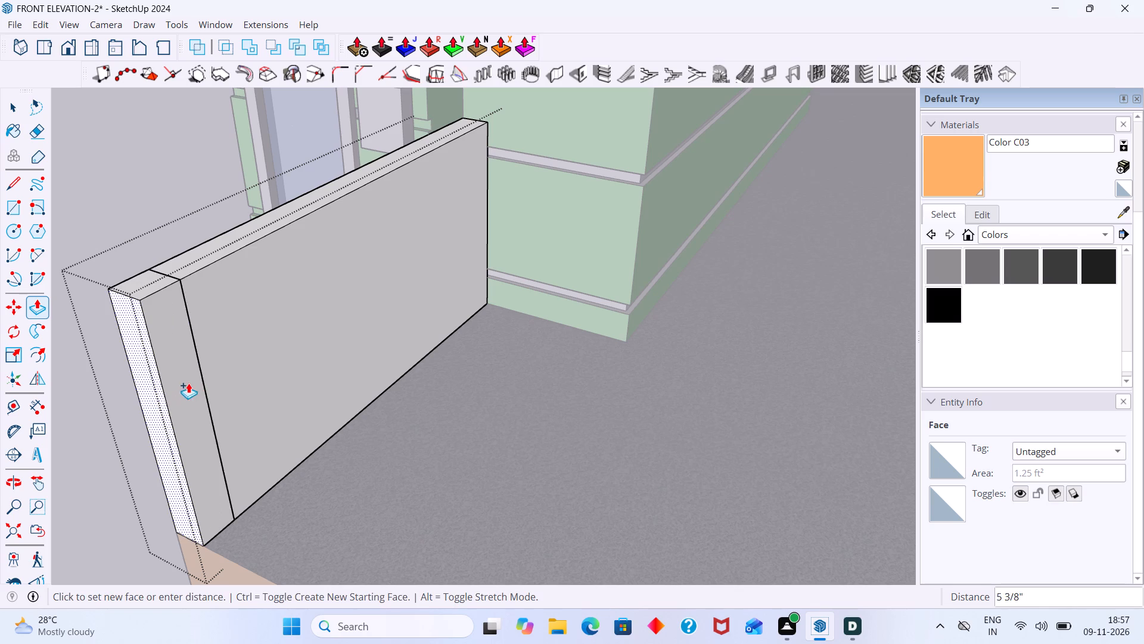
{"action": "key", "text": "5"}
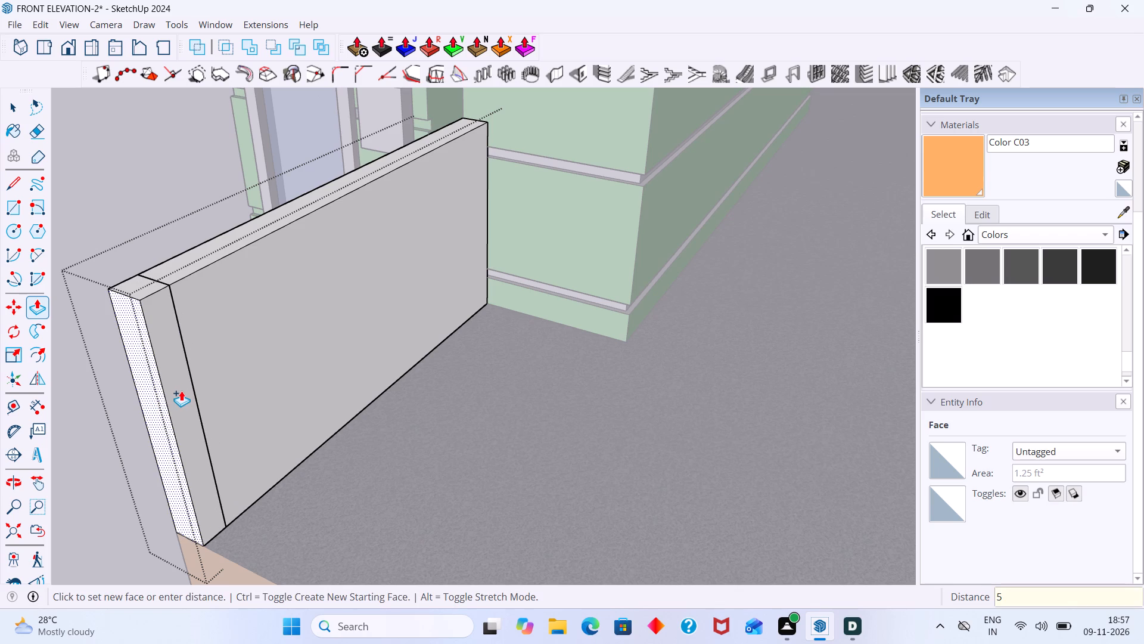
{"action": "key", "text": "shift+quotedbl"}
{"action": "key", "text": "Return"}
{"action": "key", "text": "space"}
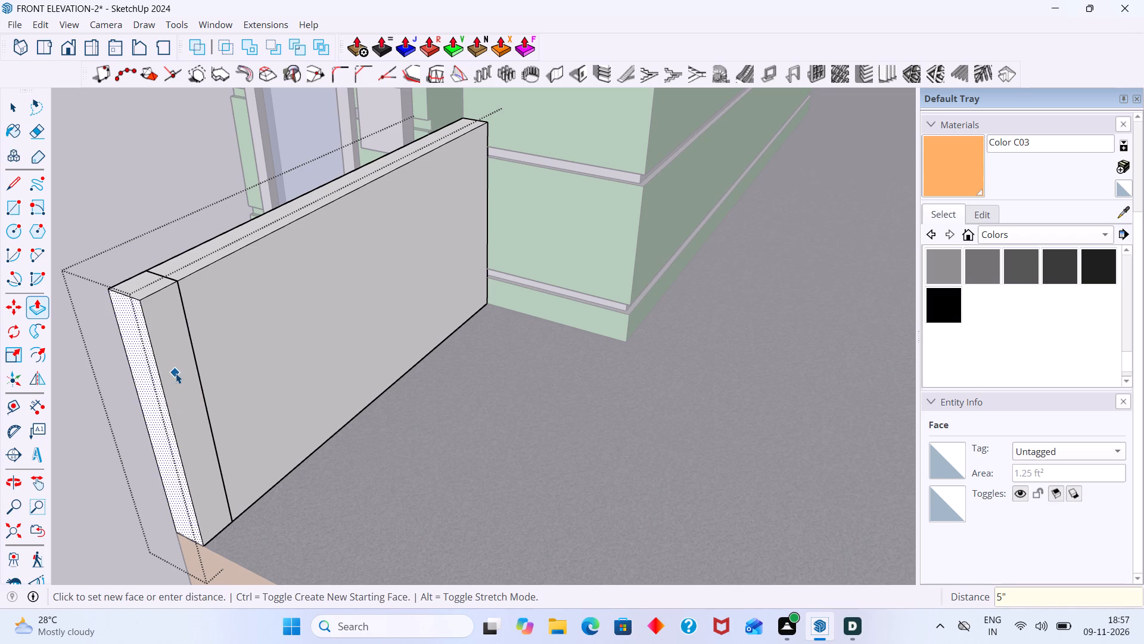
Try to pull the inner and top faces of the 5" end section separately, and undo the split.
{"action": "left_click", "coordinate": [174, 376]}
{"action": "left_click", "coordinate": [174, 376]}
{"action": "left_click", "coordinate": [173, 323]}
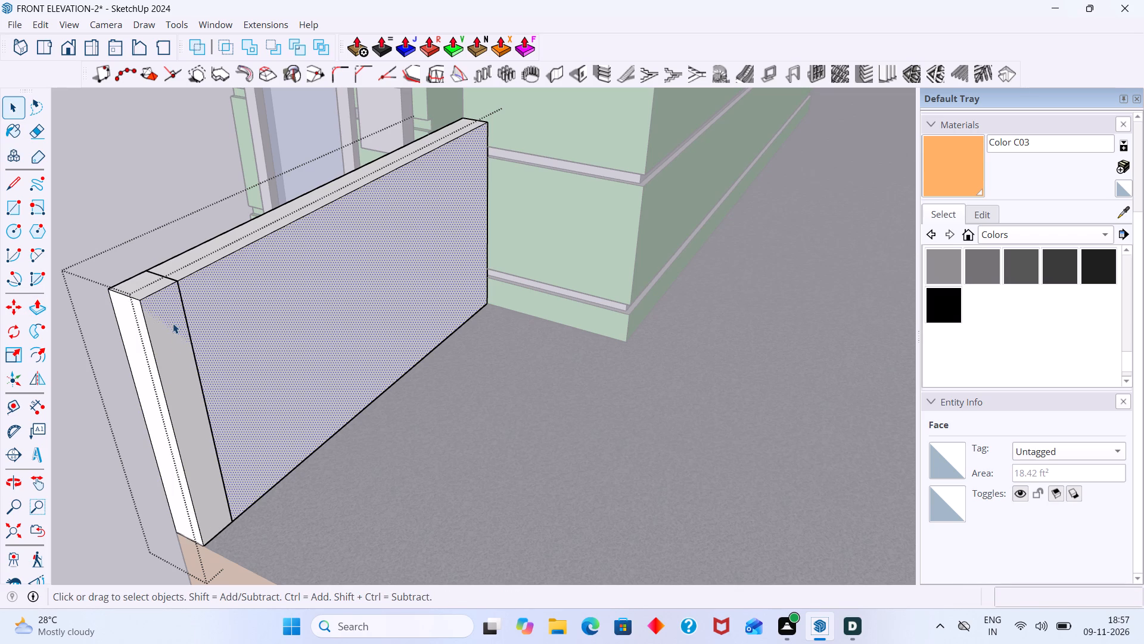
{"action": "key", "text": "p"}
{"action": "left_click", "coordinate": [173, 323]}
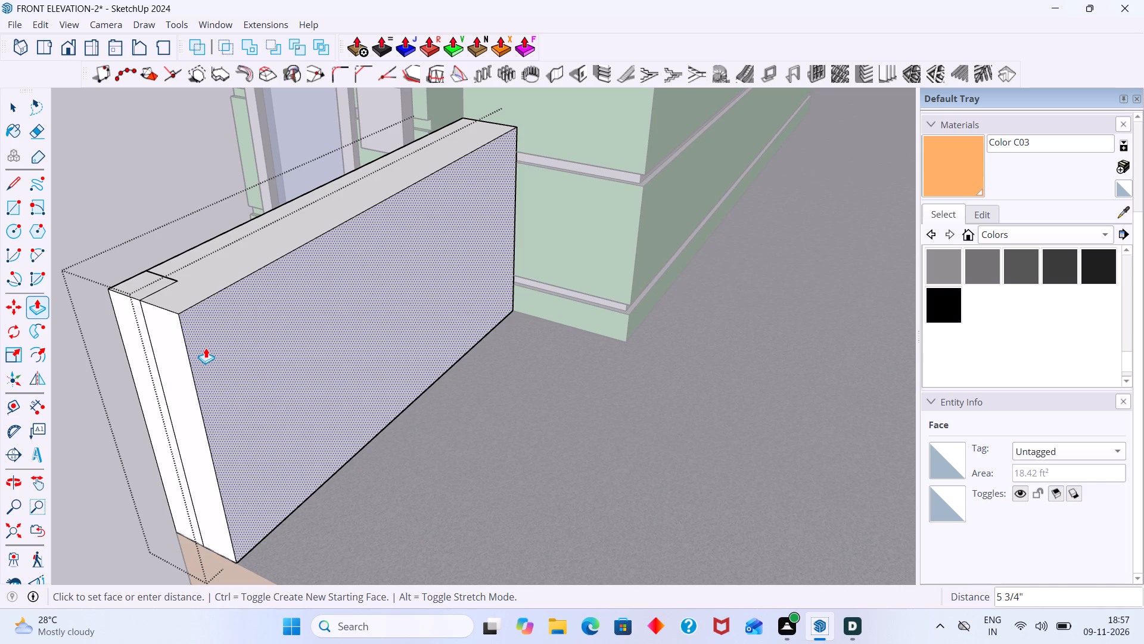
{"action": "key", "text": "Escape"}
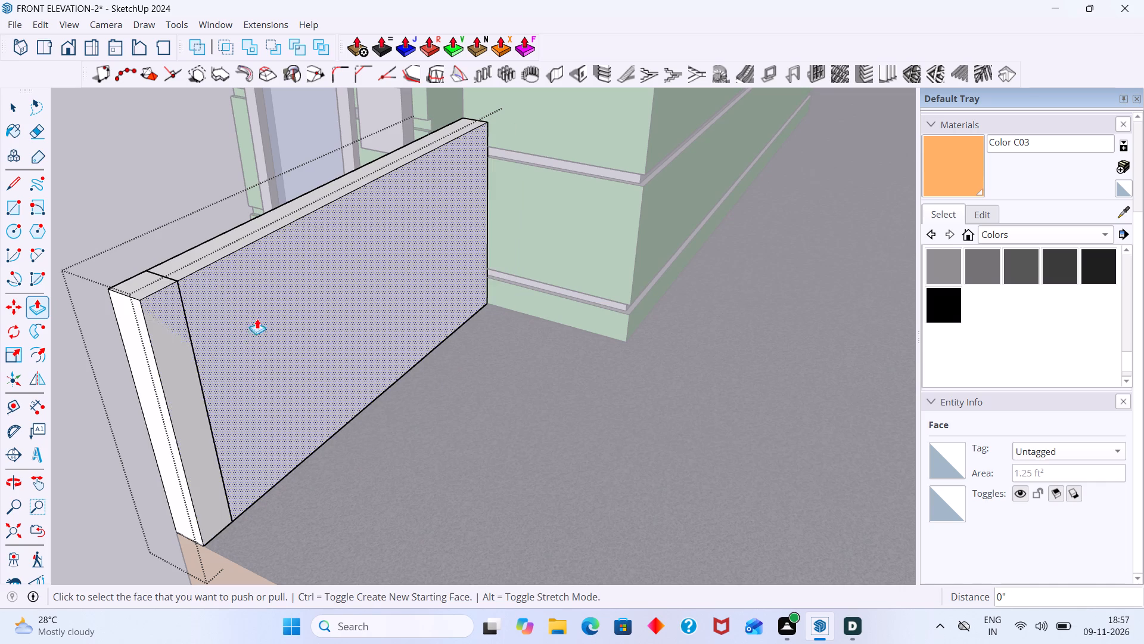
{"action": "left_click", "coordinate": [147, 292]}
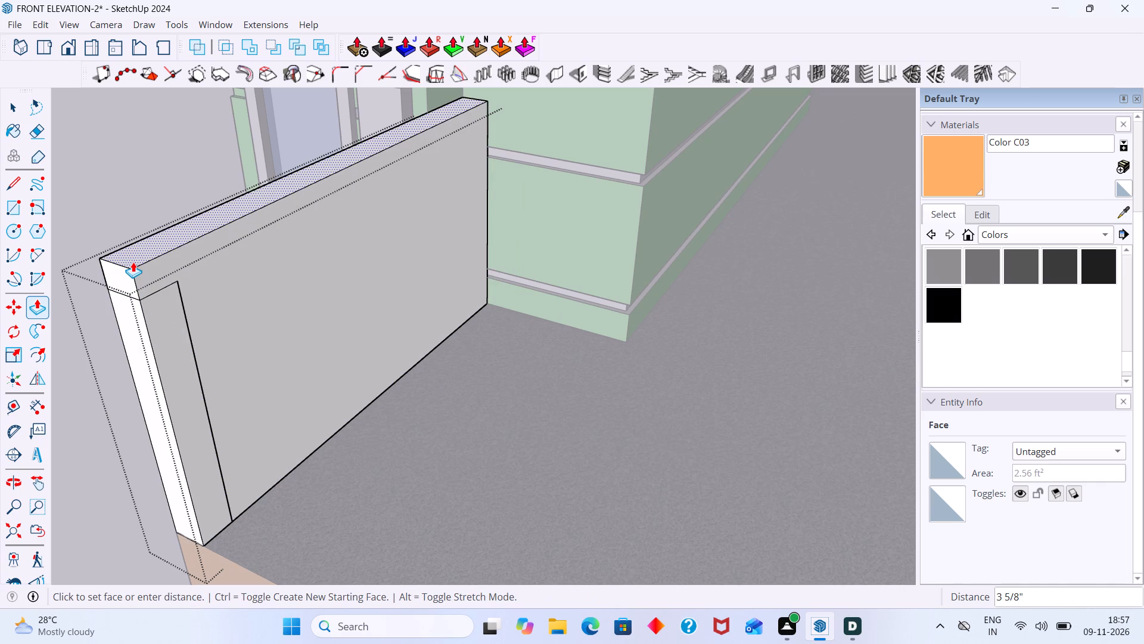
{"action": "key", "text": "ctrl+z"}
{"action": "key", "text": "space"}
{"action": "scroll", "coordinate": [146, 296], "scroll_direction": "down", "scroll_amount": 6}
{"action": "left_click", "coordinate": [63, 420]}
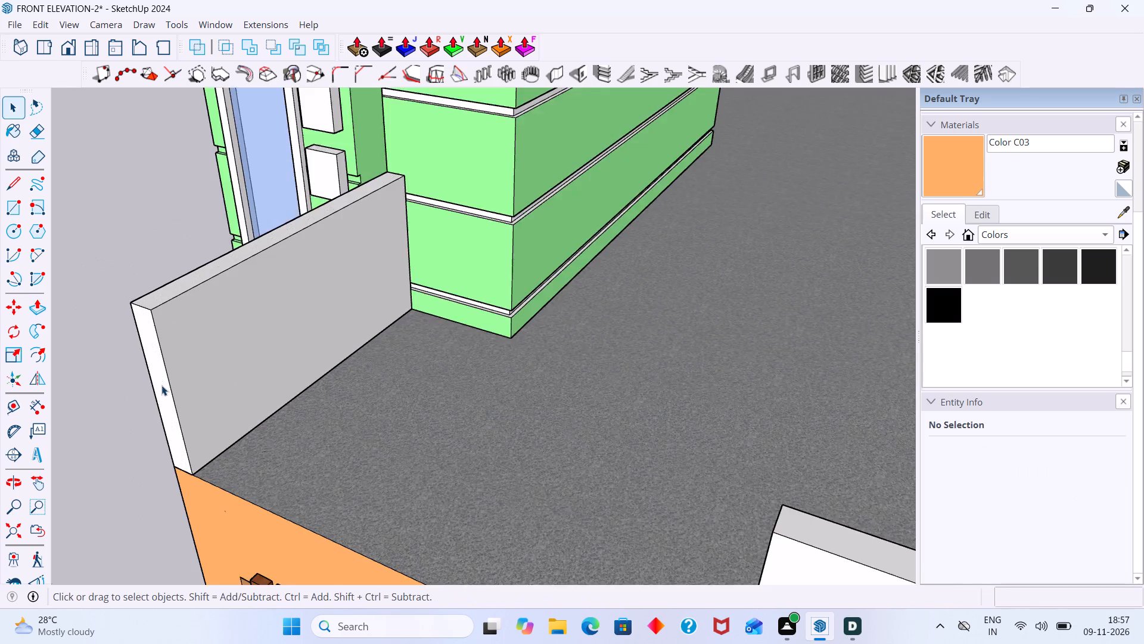
Examine the roof-level front frame in the reference image and compare it with the model's parapet and side wall.
{"action": "scroll", "coordinate": [161, 385], "scroll_direction": "down", "scroll_amount": 3}
{"action": "middle_click_drag", "start_coordinate": [172, 392], "coordinate": [355, 359]}
{"action": "scroll", "coordinate": [366, 358], "scroll_direction": "down", "scroll_amount": 2}
{"action": "middle_click_drag", "start_coordinate": [366, 373], "coordinate": [684, 319]}
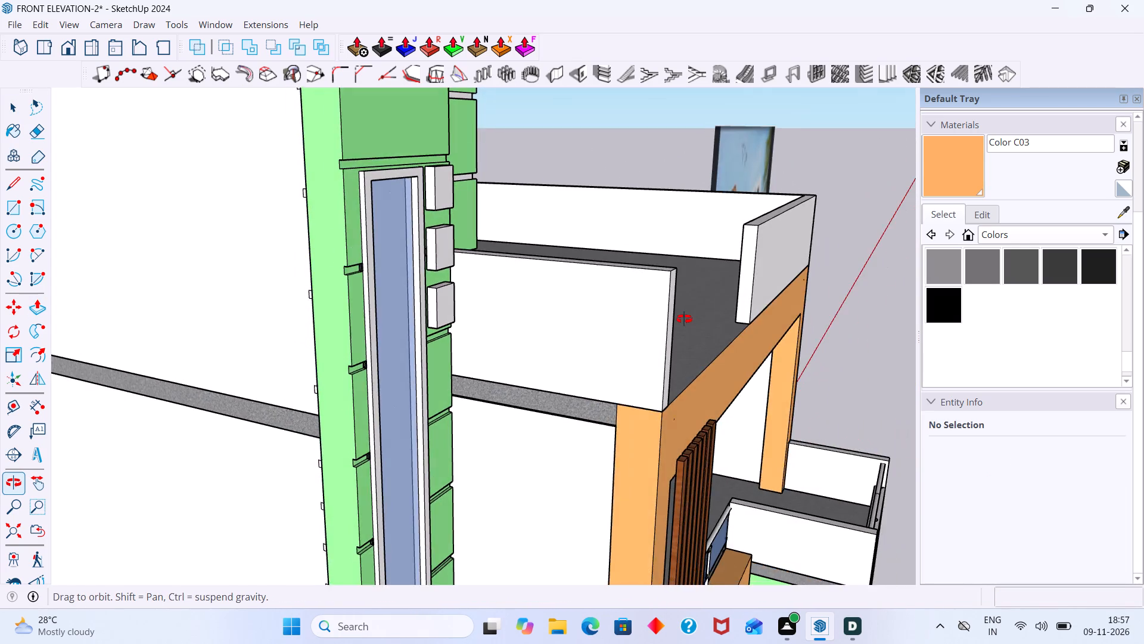
{"action": "middle_click_drag", "start_coordinate": [684, 319], "coordinate": [652, 314]}
{"action": "scroll", "coordinate": [810, 274], "scroll_direction": "down", "scroll_amount": 5}
{"action": "middle_click_drag", "start_coordinate": [754, 286], "coordinate": [0, 373]}
{"action": "scroll", "coordinate": [88, 360], "scroll_direction": "down", "scroll_amount": 9}
{"action": "middle_click_drag", "start_coordinate": [154, 355], "coordinate": [298, 333]}
{"action": "scroll", "coordinate": [293, 333], "scroll_direction": "down", "scroll_amount": 8}
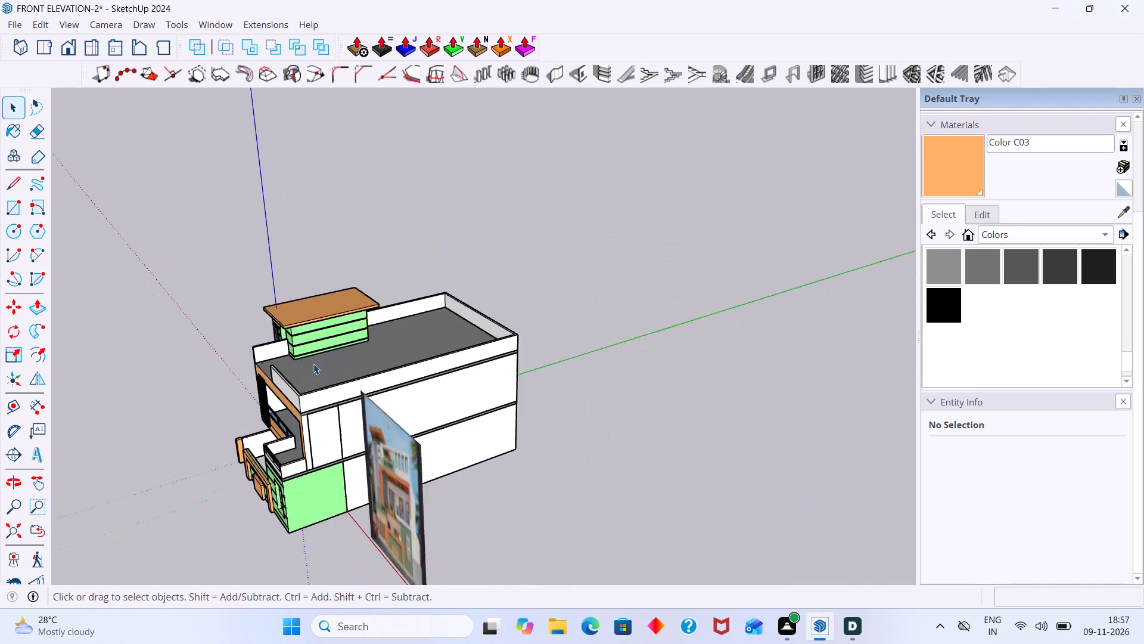
{"action": "scroll", "coordinate": [313, 364], "scroll_direction": "down", "scroll_amount": 5}
{"action": "scroll", "coordinate": [333, 392], "scroll_direction": "up", "scroll_amount": 1}
{"action": "middle_click_drag", "start_coordinate": [333, 392], "coordinate": [487, 363]}
{"action": "scroll", "coordinate": [477, 407], "scroll_direction": "up", "scroll_amount": 11}
{"action": "scroll", "coordinate": [479, 445], "scroll_direction": "down", "scroll_amount": 1}
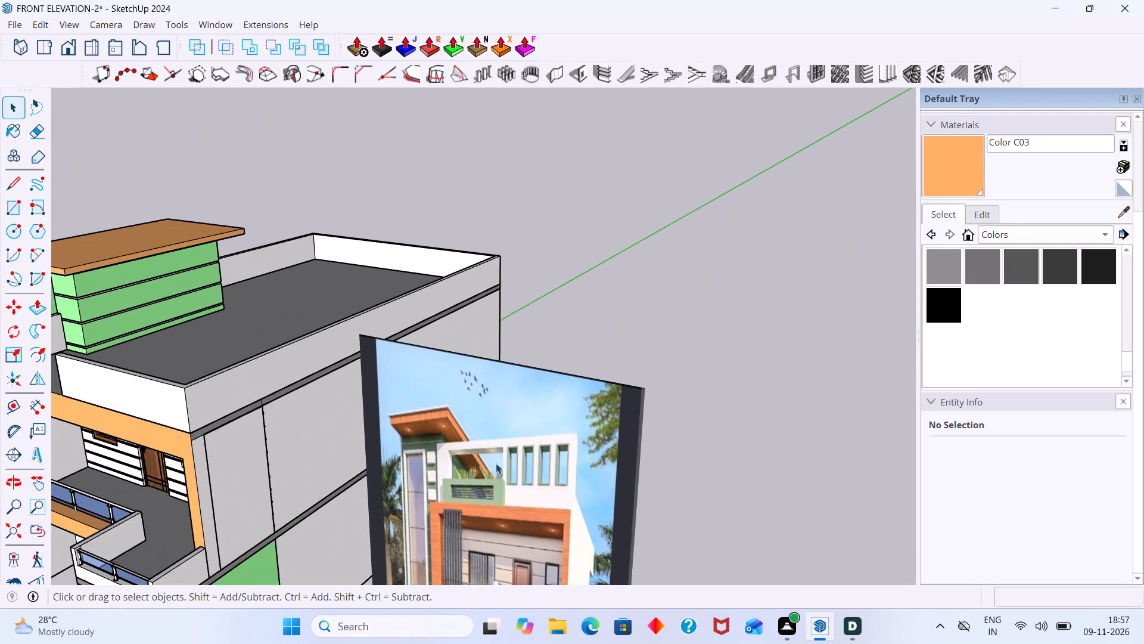
{"action": "middle_click_drag", "start_coordinate": [548, 463], "coordinate": [601, 455]}
{"action": "scroll", "coordinate": [534, 465], "scroll_direction": "up", "scroll_amount": 1}
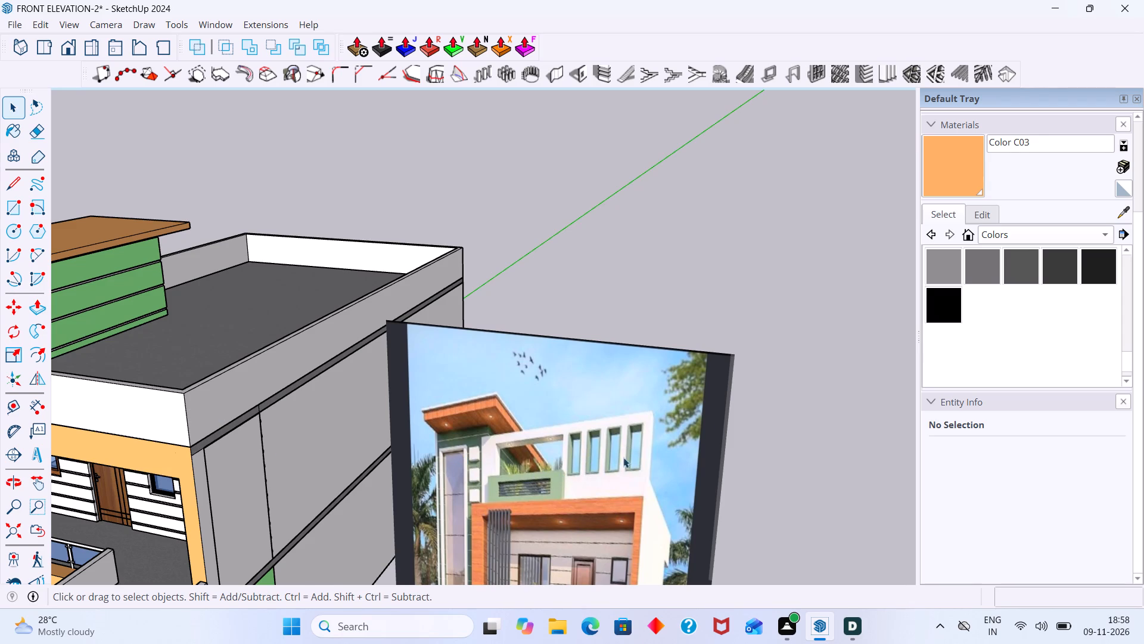
{"action": "scroll", "coordinate": [585, 475], "scroll_direction": "down", "scroll_amount": 5}
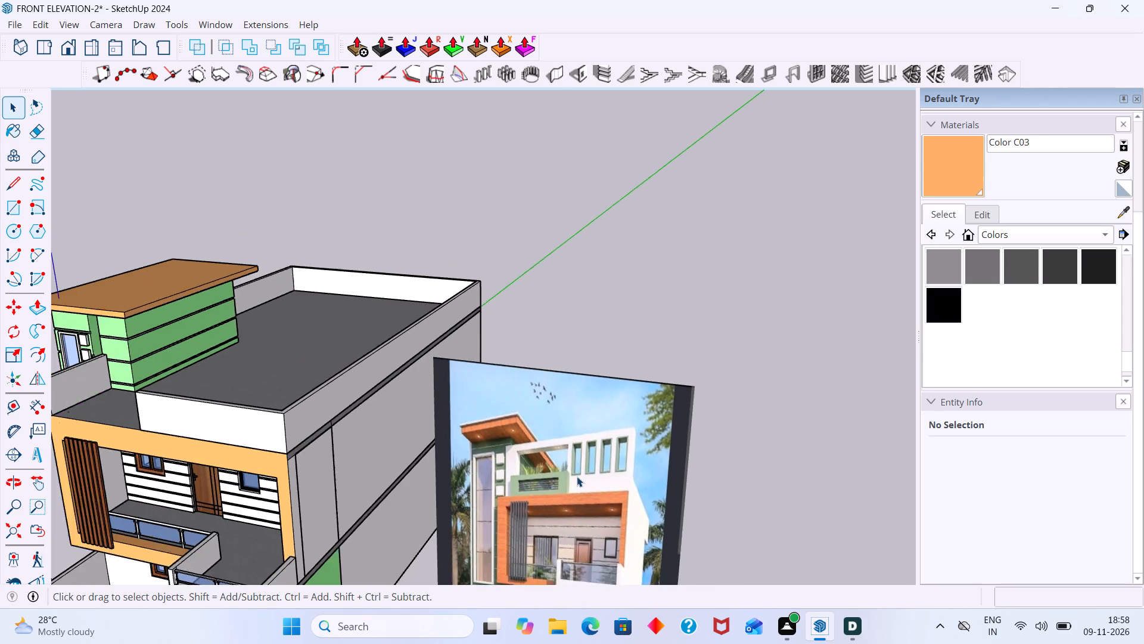
{"action": "scroll", "coordinate": [577, 476], "scroll_direction": "down", "scroll_amount": 1}
{"action": "middle_click_drag", "start_coordinate": [370, 483], "coordinate": [406, 484]}
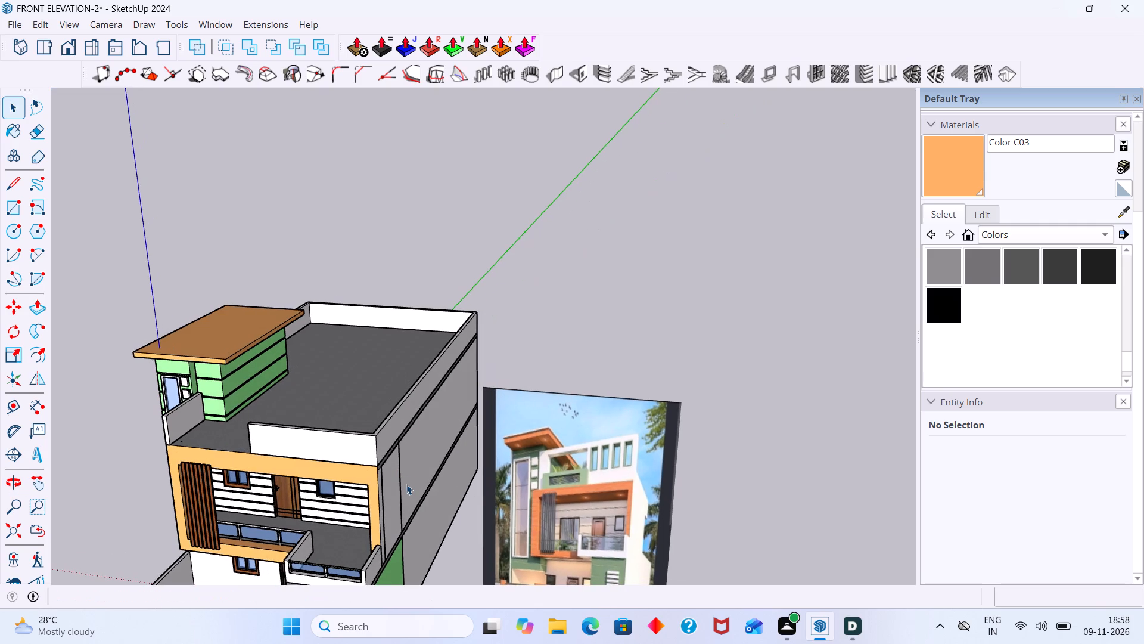
Open the parapet group and draw a 5" x 5" square on its top face at the front outer corner away from the tower.
{"action": "scroll", "coordinate": [377, 435], "scroll_direction": "up", "scroll_amount": 2}
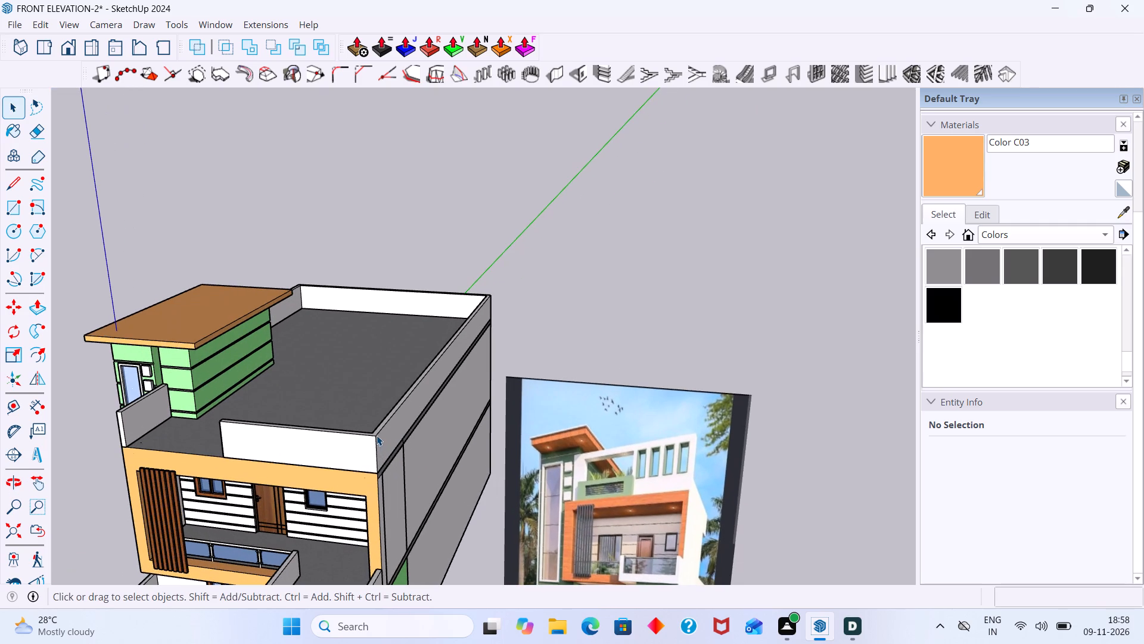
{"action": "middle_click_drag", "start_coordinate": [377, 435], "coordinate": [381, 471]}
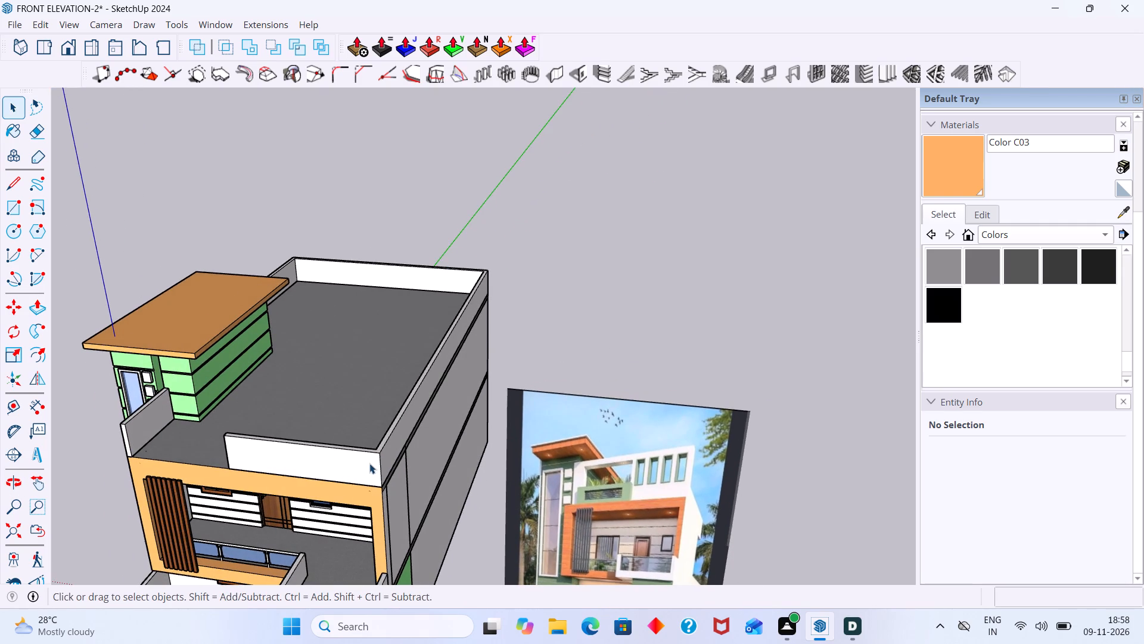
{"action": "scroll", "coordinate": [369, 463], "scroll_direction": "up", "scroll_amount": 10}
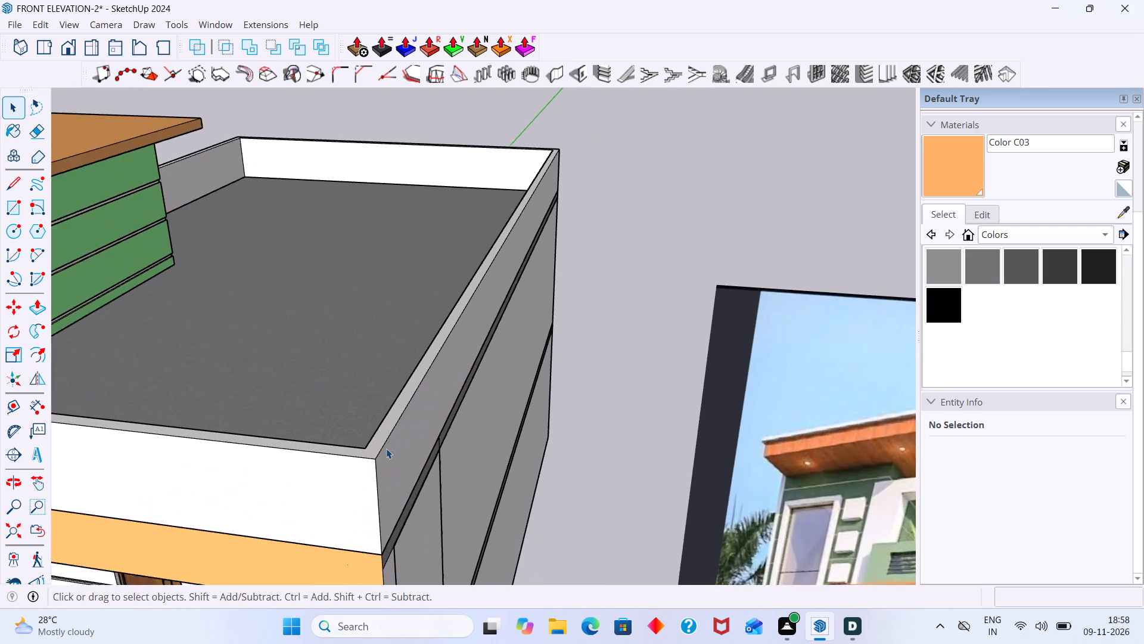
{"action": "scroll", "coordinate": [386, 448], "scroll_direction": "up", "scroll_amount": 4}
{"action": "left_click", "coordinate": [375, 450]}
{"action": "triple_click", "coordinate": [373, 450]}
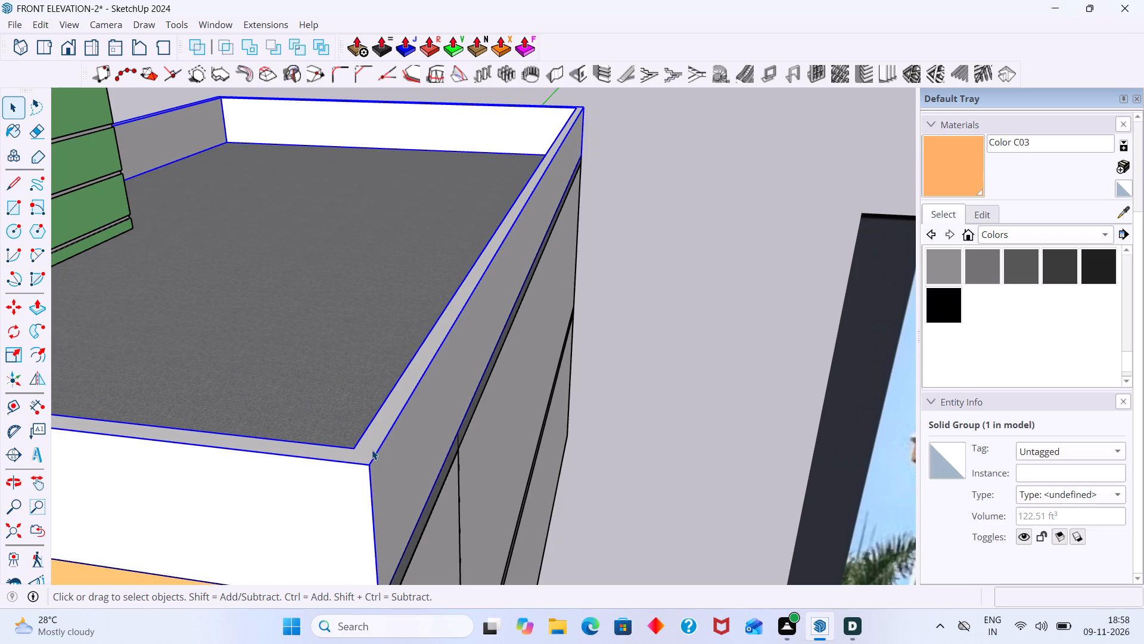
{"action": "left_click", "coordinate": [370, 448]}
{"action": "scroll", "coordinate": [370, 448], "scroll_direction": "up", "scroll_amount": 1}
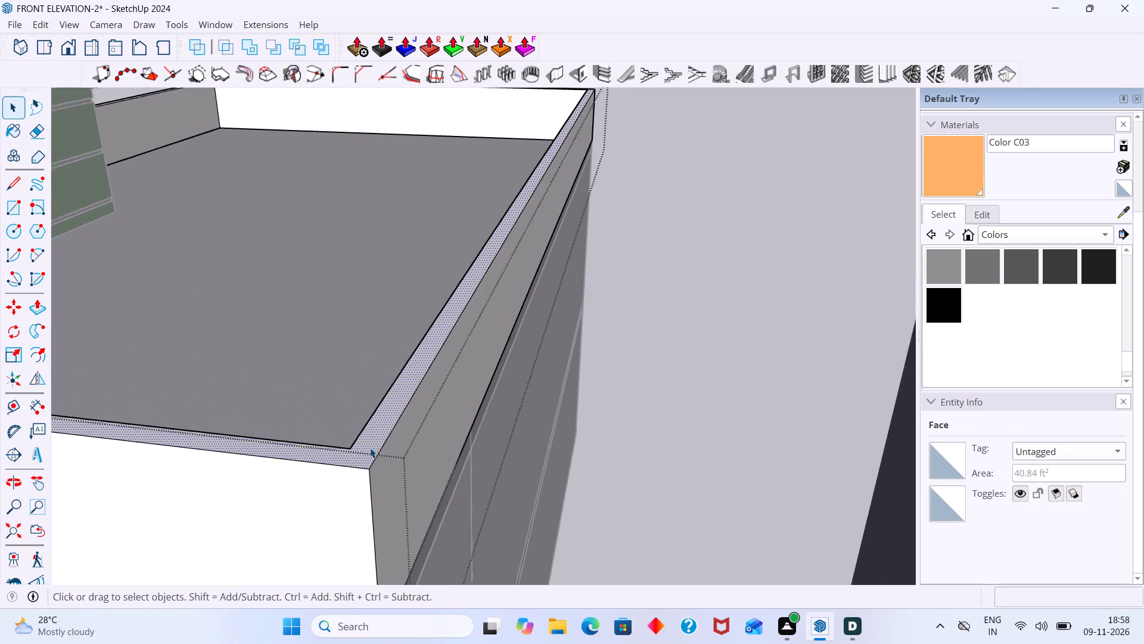
{"action": "scroll", "coordinate": [370, 448], "scroll_direction": "up", "scroll_amount": 4}
{"action": "key", "text": "r"}
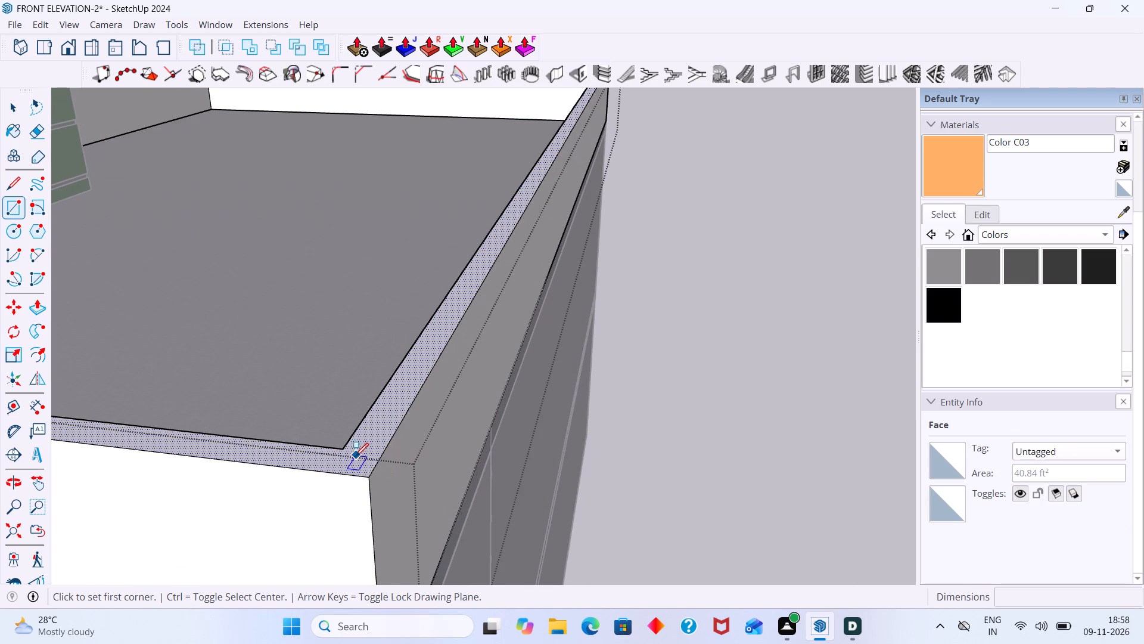
{"action": "left_click", "coordinate": [346, 450]}
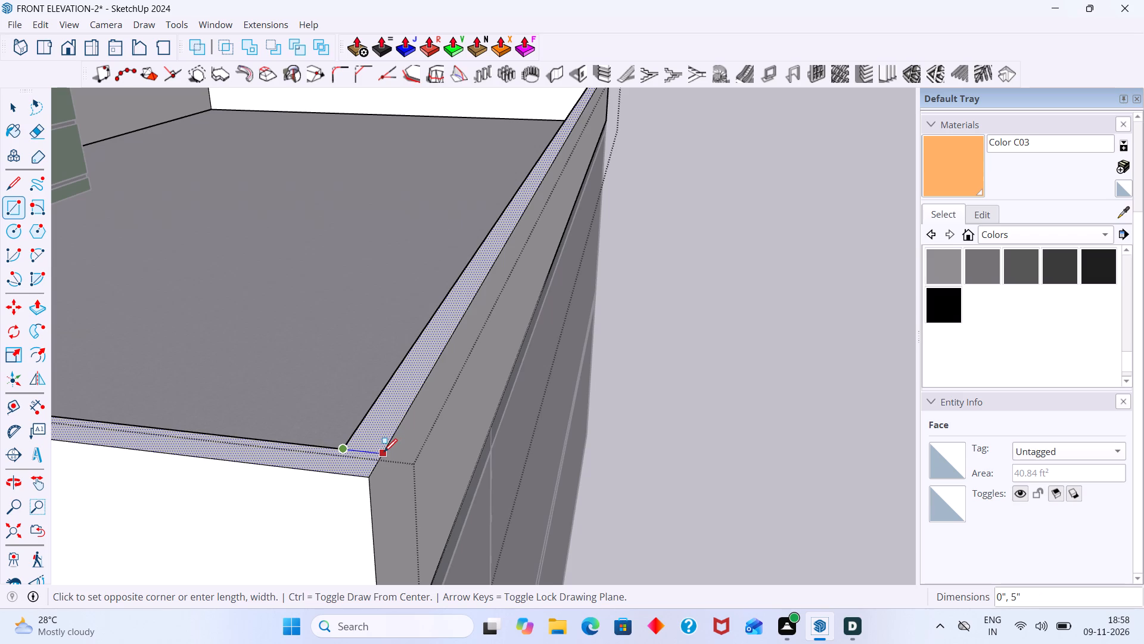
{"action": "left_click", "coordinate": [384, 452]}
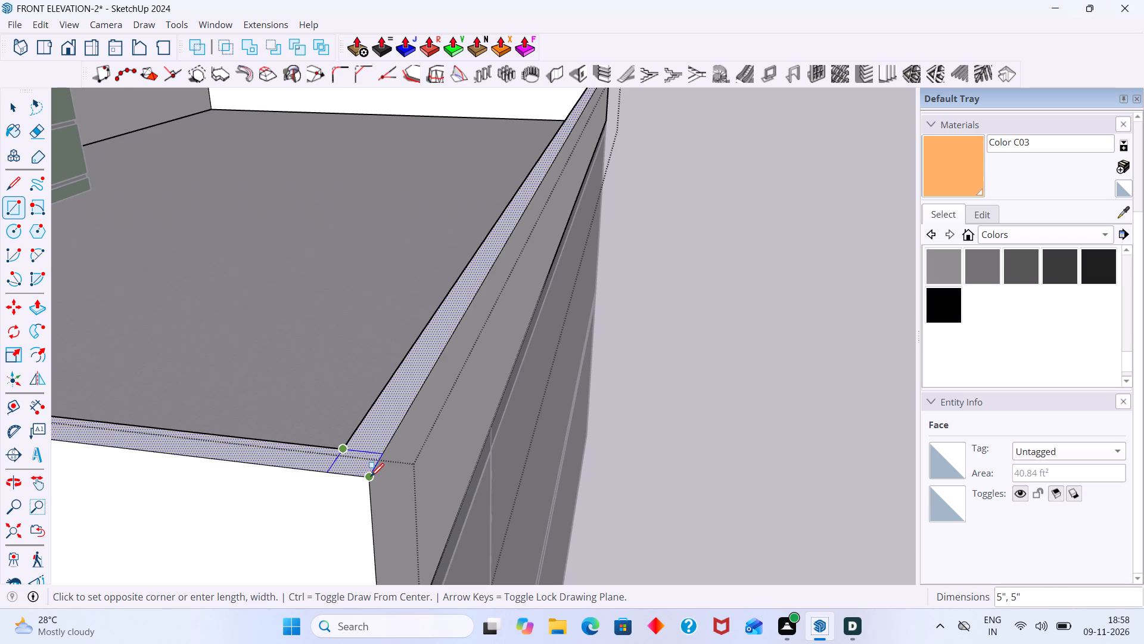
{"action": "left_click", "coordinate": [371, 476]}
Push/Pull the 5" corner square up about 4' 5" into a post, and close the parapet group.
{"action": "key", "text": "space"}
{"action": "left_click", "coordinate": [366, 468]}
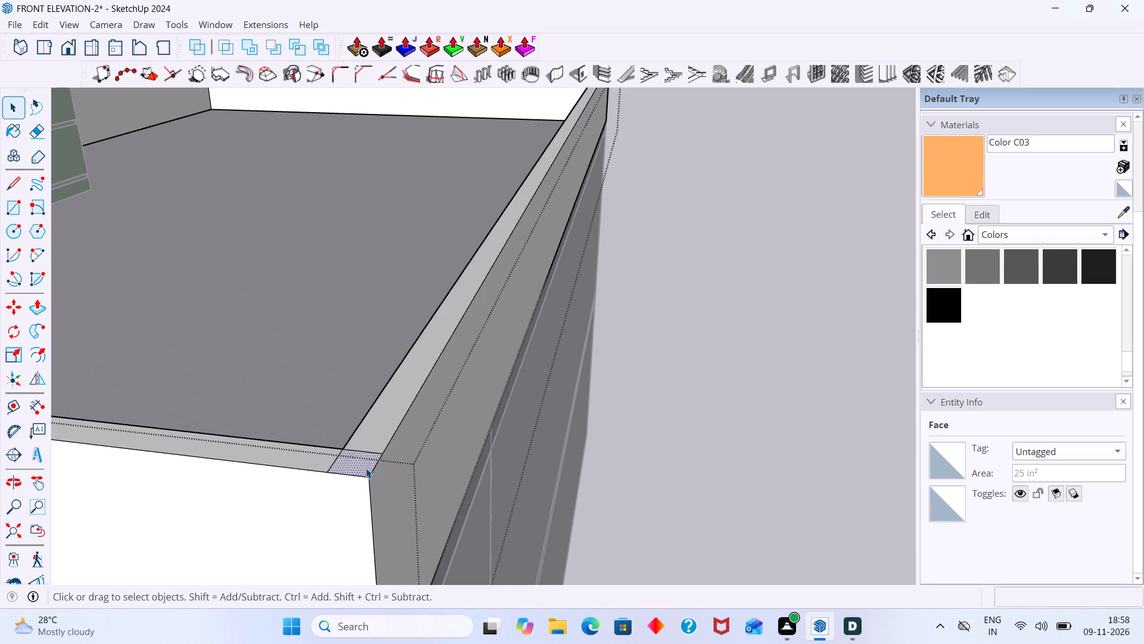
{"action": "key", "text": "p"}
{"action": "left_click", "coordinate": [366, 468]}
{"action": "scroll", "coordinate": [360, 349], "scroll_direction": "down", "scroll_amount": 17}
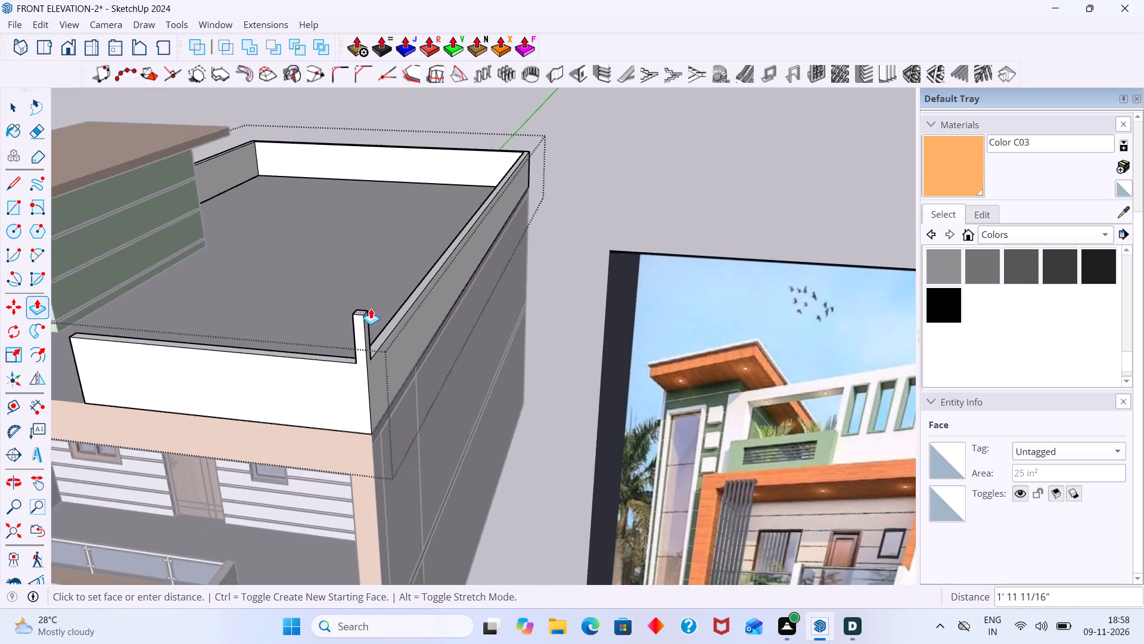
{"action": "scroll", "coordinate": [371, 308], "scroll_direction": "down", "scroll_amount": 4}
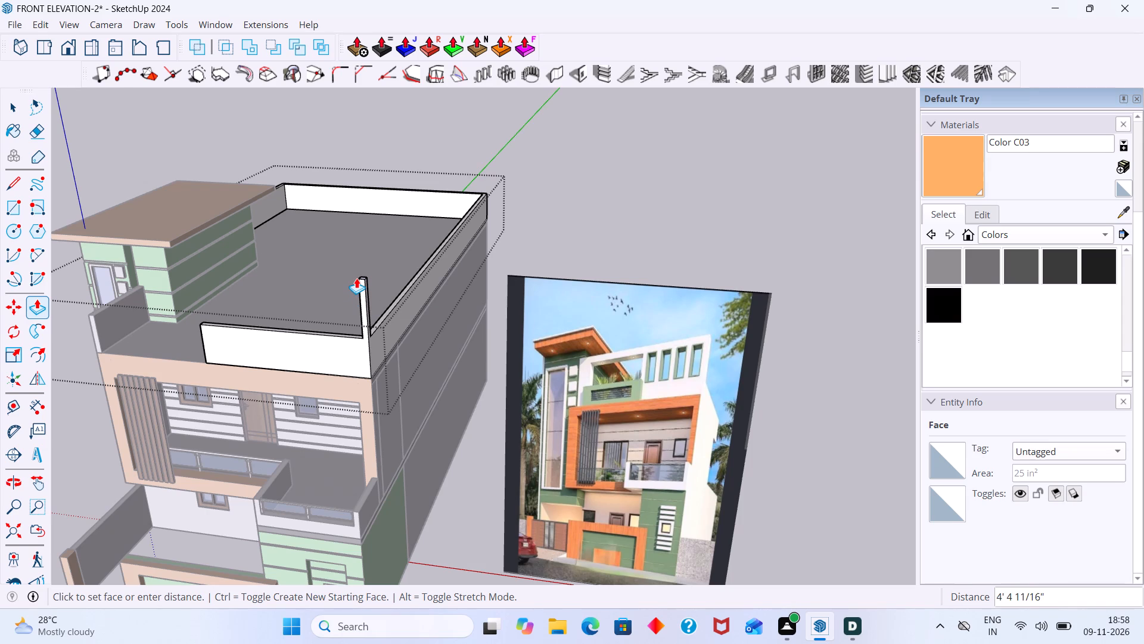
{"action": "left_click", "coordinate": [356, 278]}
{"action": "key", "text": "space"}
{"action": "left_click", "coordinate": [526, 213]}
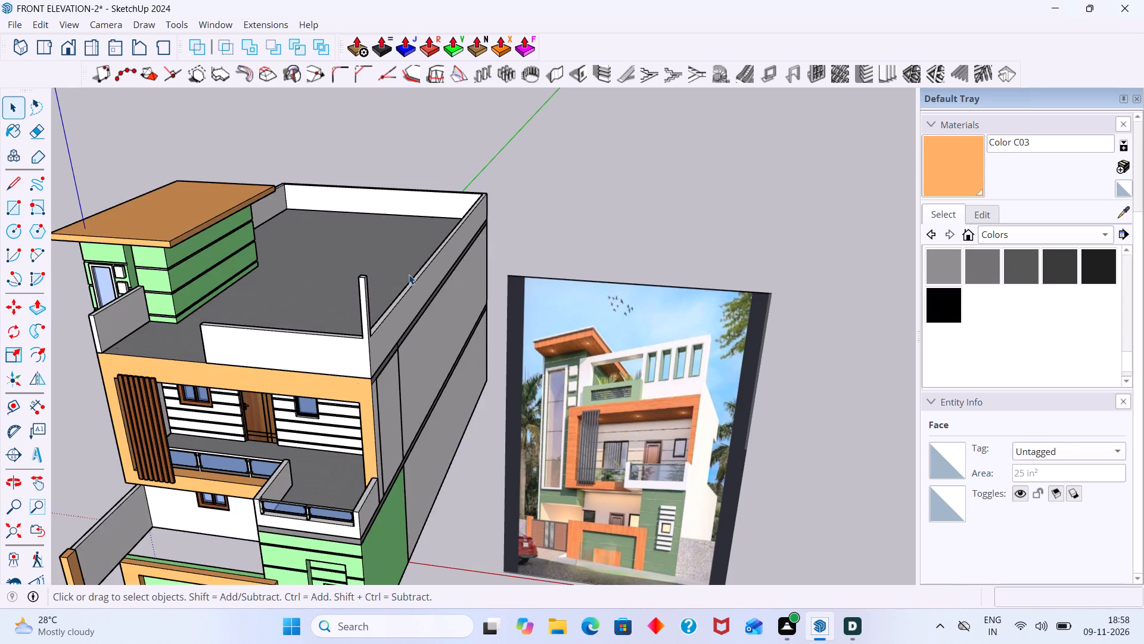
Reopen the parapet group and Push/Pull the post's top face down 5" with a new starting face to divide off a top section.
{"action": "middle_click_drag", "start_coordinate": [409, 275], "coordinate": [688, 277]}
{"action": "scroll", "coordinate": [646, 286], "scroll_direction": "up", "scroll_amount": 11}
{"action": "scroll", "coordinate": [477, 296], "scroll_direction": "down", "scroll_amount": 7}
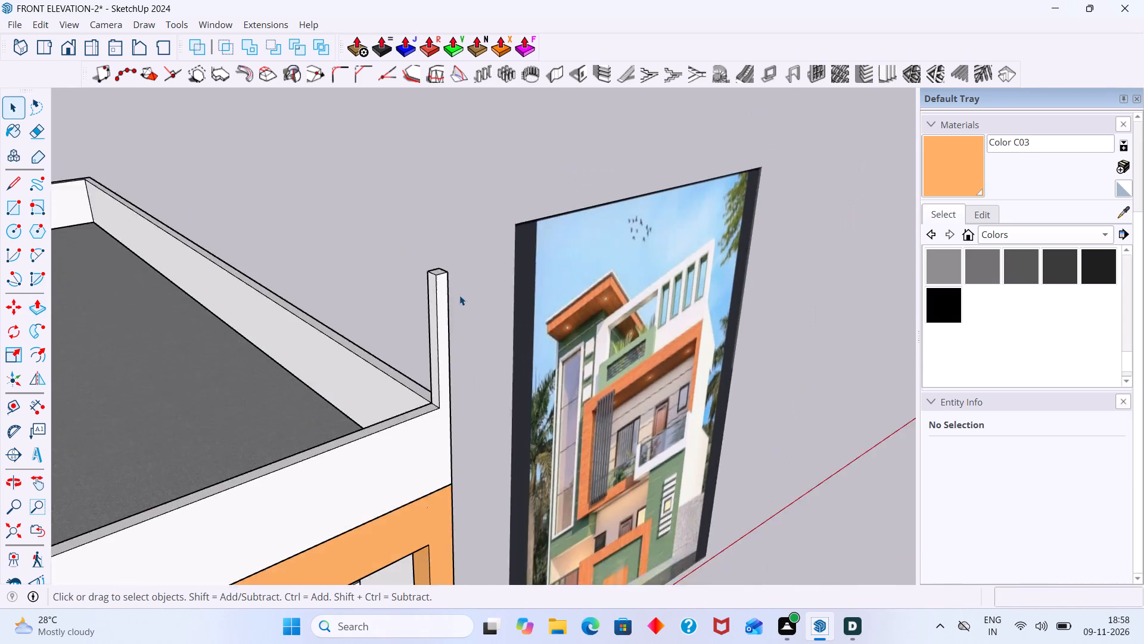
{"action": "scroll", "coordinate": [459, 295], "scroll_direction": "down", "scroll_amount": 2}
{"action": "middle_click_drag", "start_coordinate": [450, 296], "coordinate": [379, 314]}
{"action": "scroll", "coordinate": [388, 301], "scroll_direction": "up", "scroll_amount": 6}
{"action": "scroll", "coordinate": [446, 271], "scroll_direction": "up", "scroll_amount": 3}
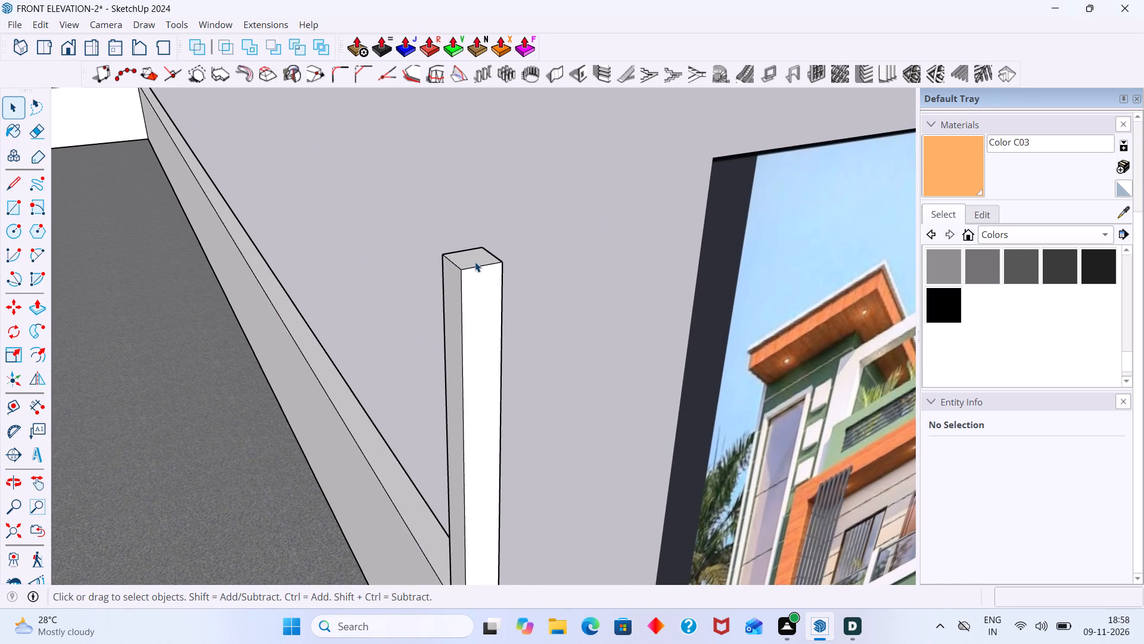
{"action": "left_click", "coordinate": [473, 261]}
{"action": "double_click", "coordinate": [473, 261]}
{"action": "scroll", "coordinate": [473, 261], "scroll_direction": "up", "scroll_amount": 2}
{"action": "left_click", "coordinate": [473, 261]}
{"action": "double_click", "coordinate": [473, 261]}
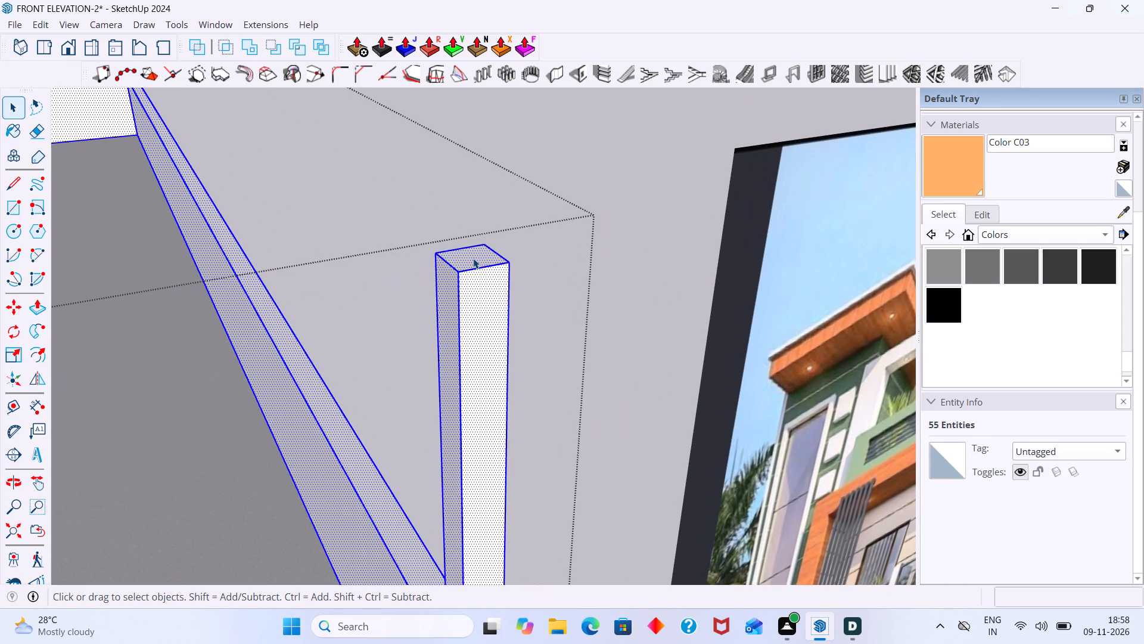
{"action": "scroll", "coordinate": [473, 258], "scroll_direction": "up", "scroll_amount": 2}
{"action": "double_click", "coordinate": [473, 258]}
{"action": "key", "text": "p"}
{"action": "left_click", "coordinate": [474, 259]}
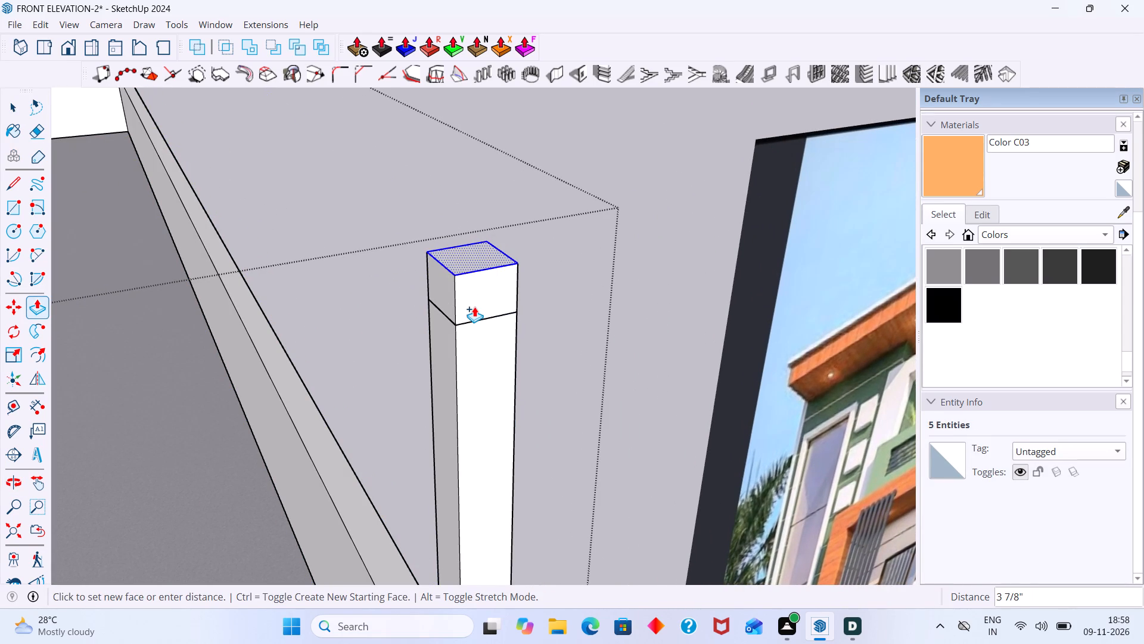
{"action": "key", "text": "5"}
{"action": "key", "text": "shift+quotedbl"}
{"action": "key", "text": "Return"}
{"action": "key", "text": "space"}
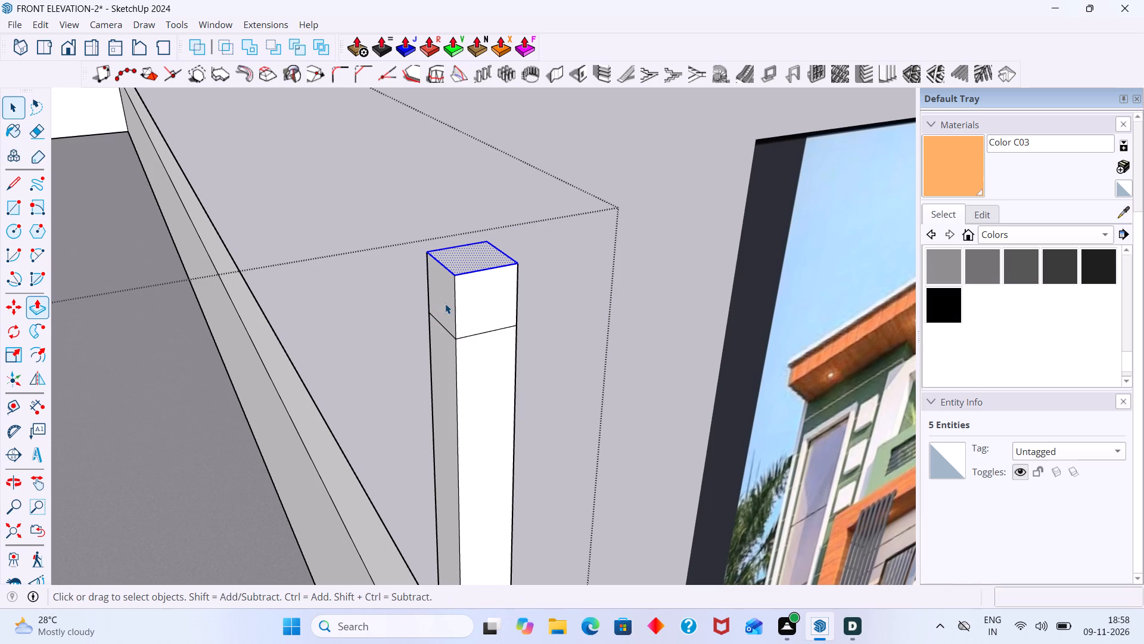
Push/Pull the tower-facing side of the post's top section about 20' 10" along the front to the side wall, and close the group.
{"action": "left_click", "coordinate": [445, 304]}
{"action": "key", "text": "p"}
{"action": "left_click", "coordinate": [445, 304]}
{"action": "scroll", "coordinate": [353, 329], "scroll_direction": "down", "scroll_amount": 20}
{"action": "scroll", "coordinate": [353, 329], "scroll_direction": "down", "scroll_amount": 12}
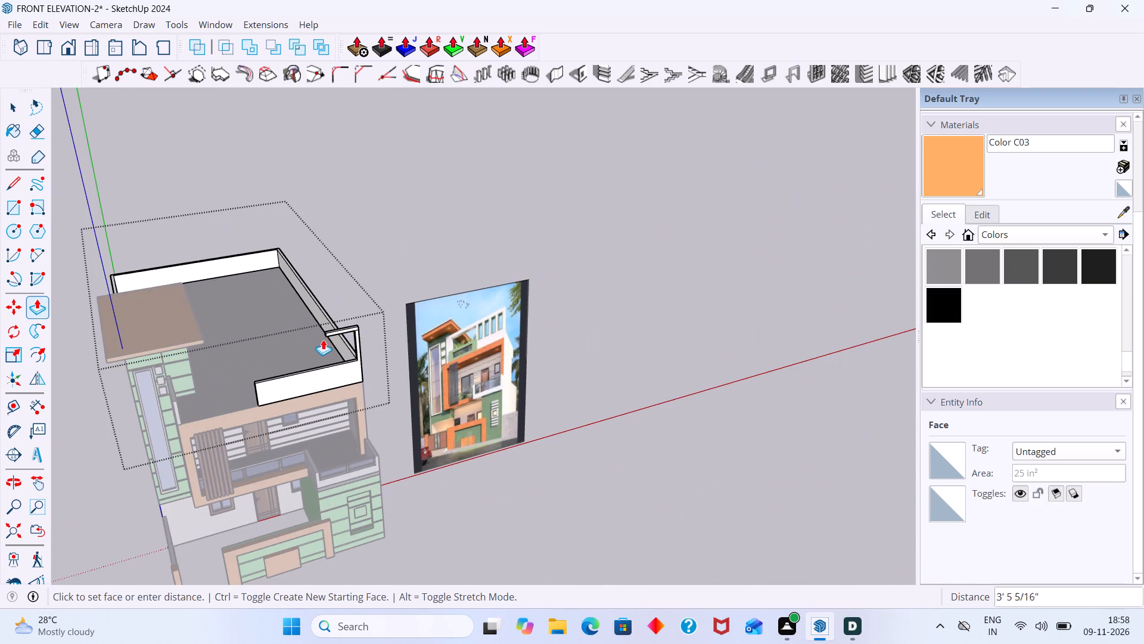
{"action": "scroll", "coordinate": [174, 384], "scroll_direction": "up", "scroll_amount": 3}
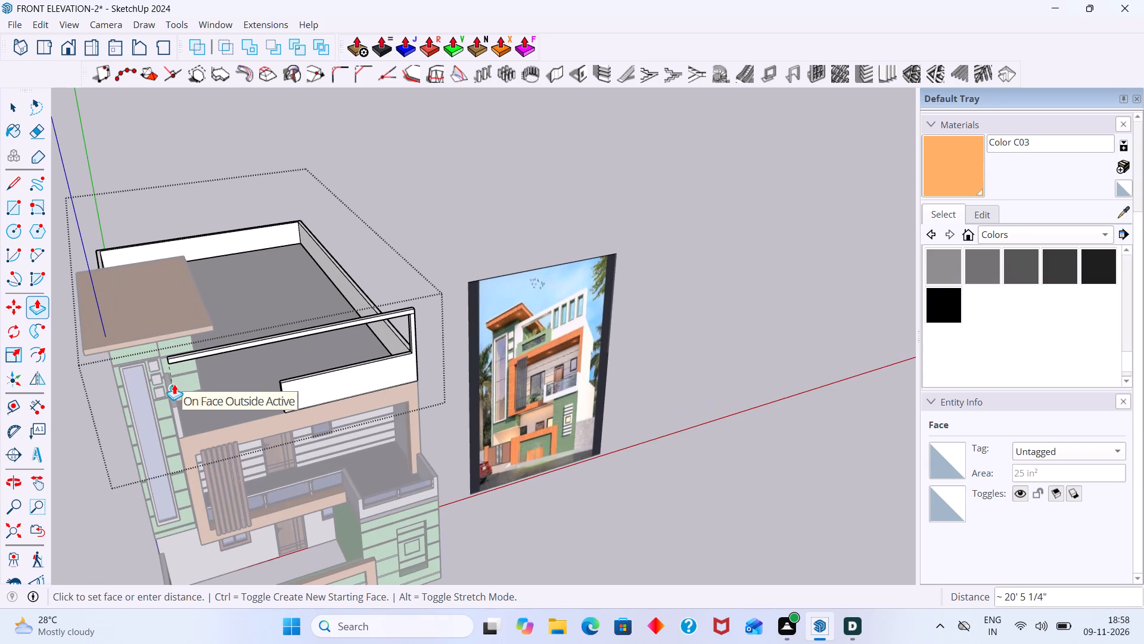
{"action": "scroll", "coordinate": [174, 384], "scroll_direction": "up", "scroll_amount": 6}
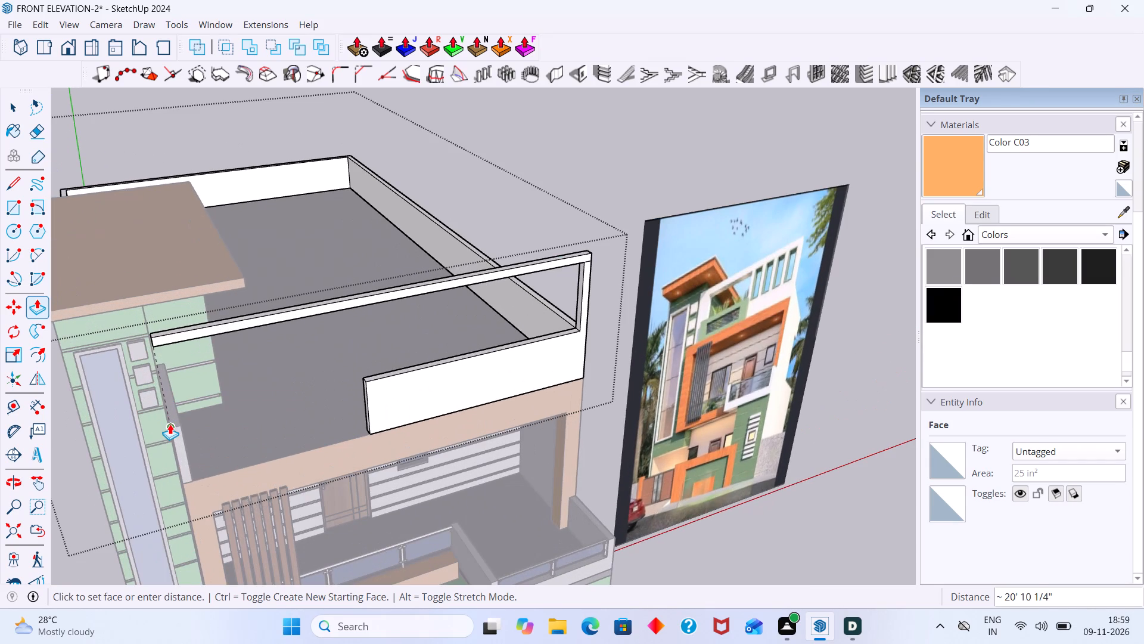
{"action": "left_click", "coordinate": [170, 424]}
{"action": "key", "text": "space"}
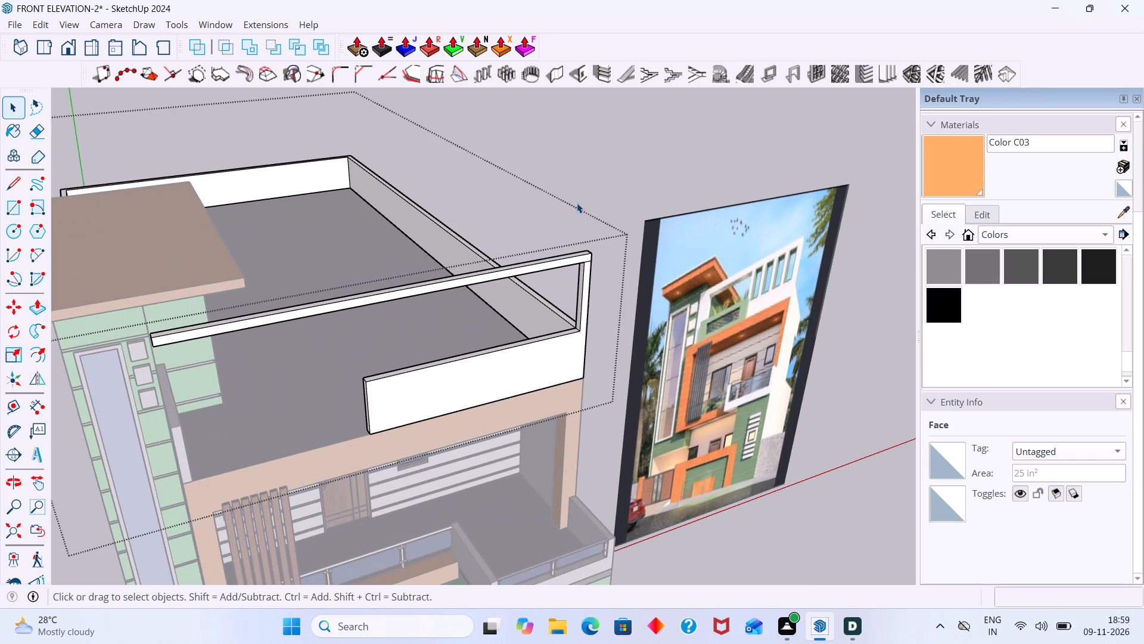
{"action": "left_click", "coordinate": [589, 196]}
Reopen the parapet group and Push/Pull the beam's tower-side end face inward 5" with a new starting face, matching the side wall's thickness.
{"action": "middle_click_drag", "start_coordinate": [343, 335], "coordinate": [422, 318]}
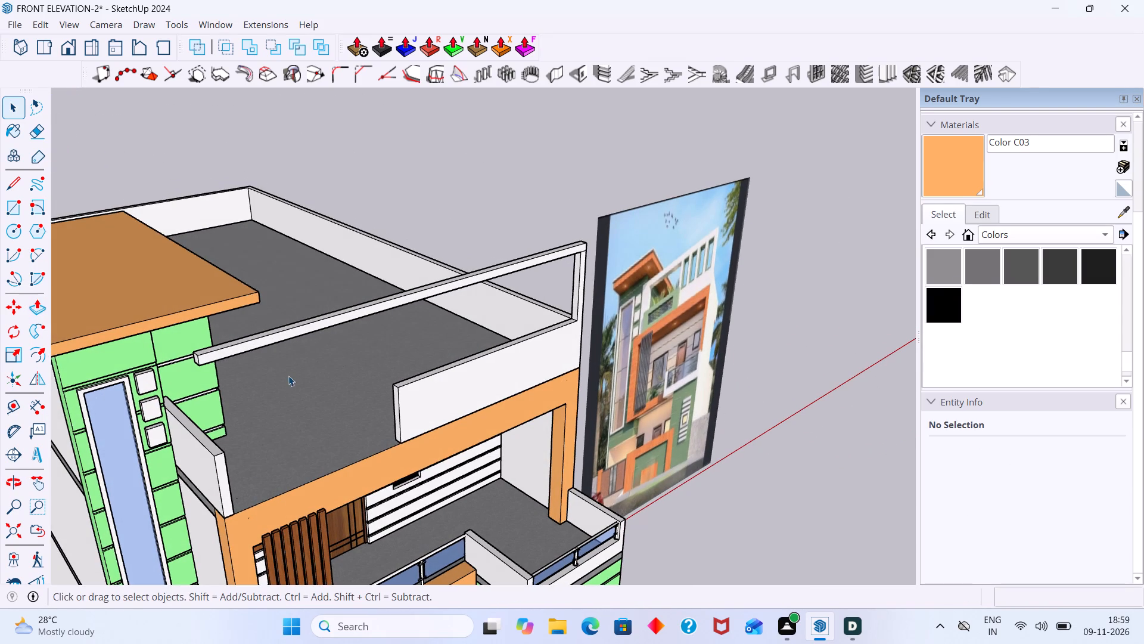
{"action": "scroll", "coordinate": [214, 386], "scroll_direction": "up", "scroll_amount": 2}
{"action": "middle_click_drag", "start_coordinate": [188, 386], "coordinate": [202, 383]}
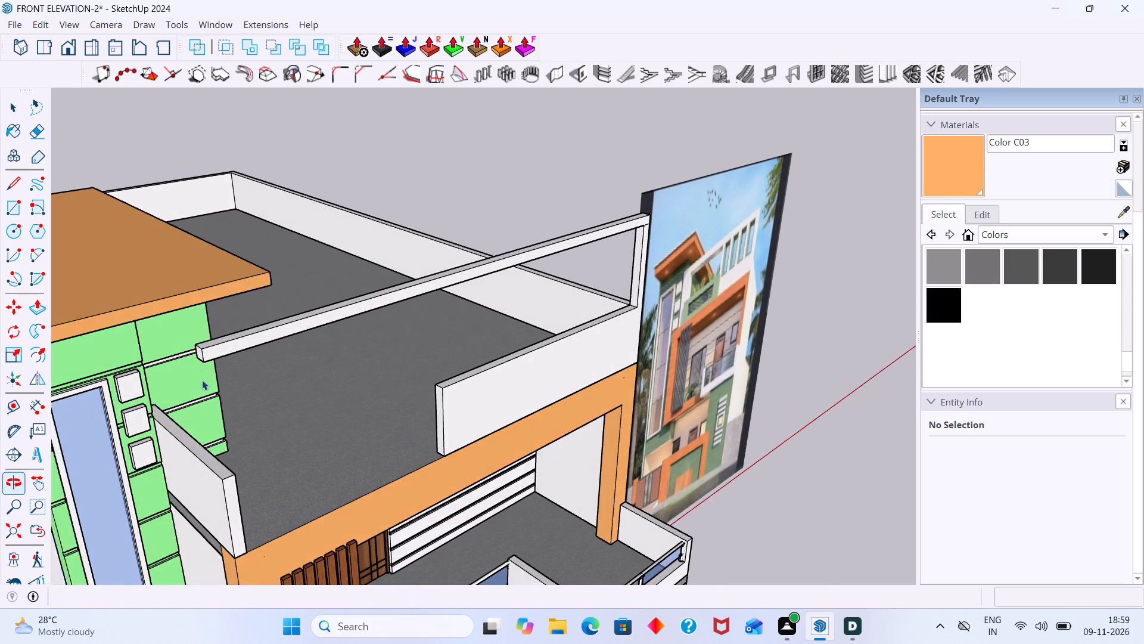
{"action": "scroll", "coordinate": [202, 371], "scroll_direction": "up", "scroll_amount": 6}
{"action": "left_click", "coordinate": [195, 330]}
{"action": "triple_click", "coordinate": [195, 330]}
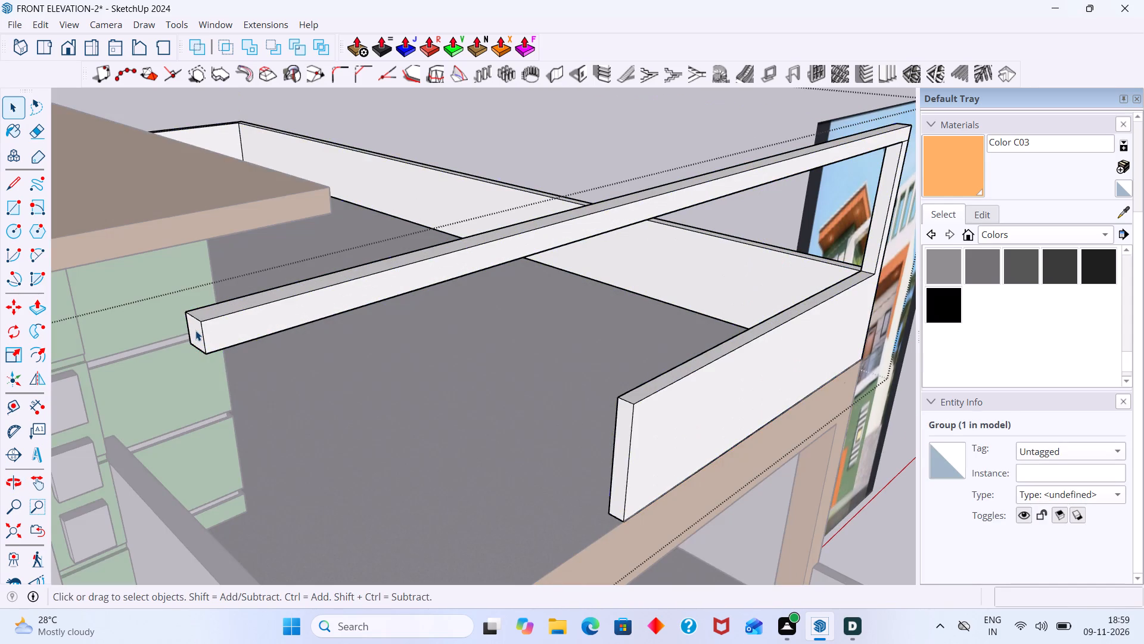
{"action": "left_click", "coordinate": [194, 332]}
{"action": "key", "text": "p"}
{"action": "left_click", "coordinate": [194, 332]}
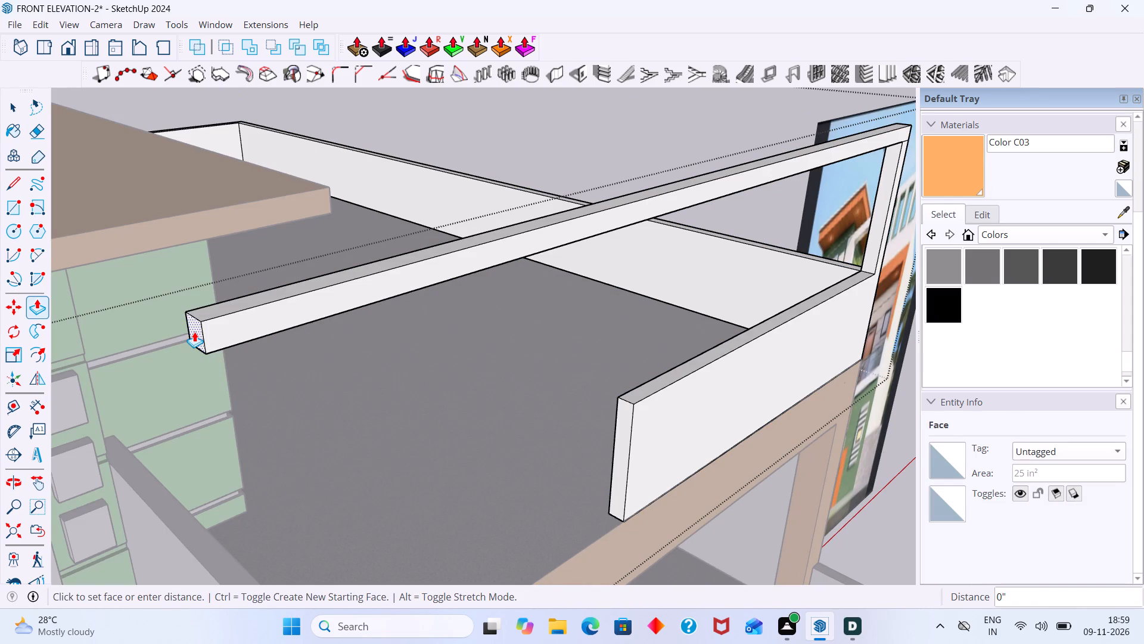
{"action": "scroll", "coordinate": [232, 321], "scroll_direction": "up", "scroll_amount": 1}
{"action": "scroll", "coordinate": [232, 321], "scroll_direction": "down", "scroll_amount": 3}
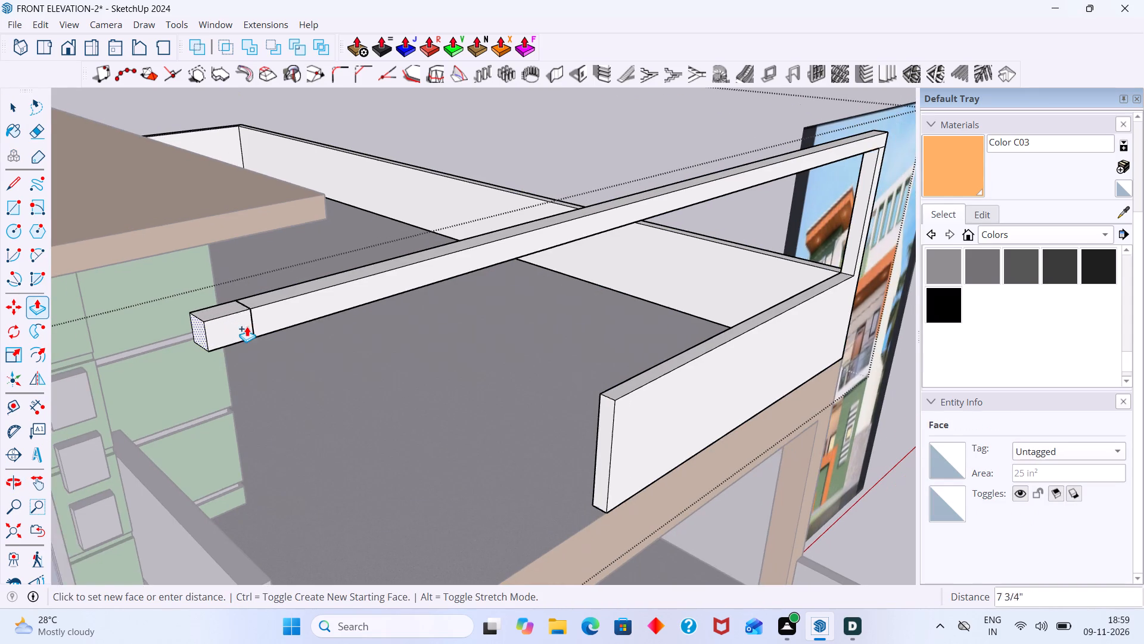
{"action": "scroll", "coordinate": [247, 326], "scroll_direction": "down", "scroll_amount": 3}
{"action": "middle_click_drag", "start_coordinate": [262, 332], "coordinate": [228, 344]}
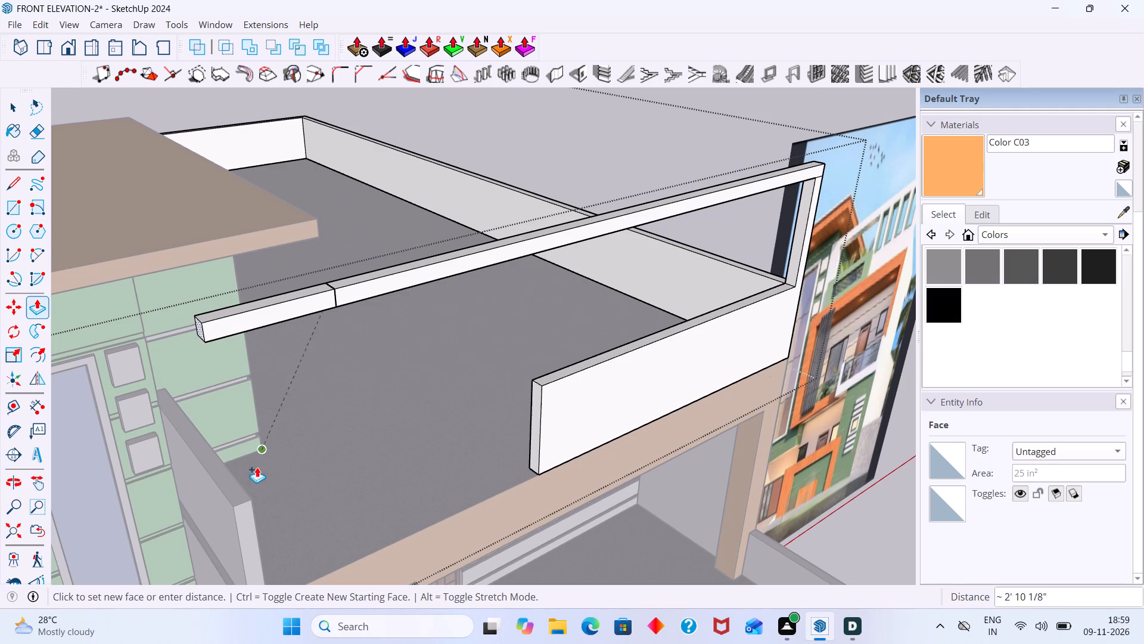
{"action": "left_click", "coordinate": [254, 497]}
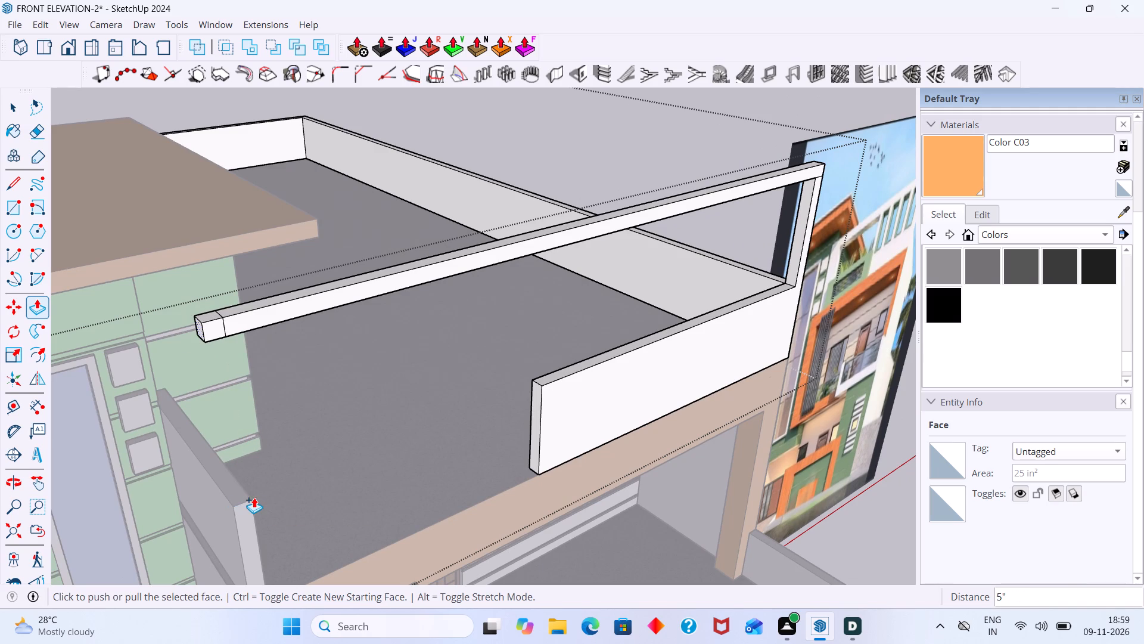
Push/Pull the underside of the beam's tower-side end section down about 3' 4" into a second post, and close the parapet group.
{"action": "key", "text": "space"}
{"action": "middle_click_drag", "start_coordinate": [234, 397], "coordinate": [248, 284]}
{"action": "scroll", "coordinate": [260, 210], "scroll_direction": "up", "scroll_amount": 2}
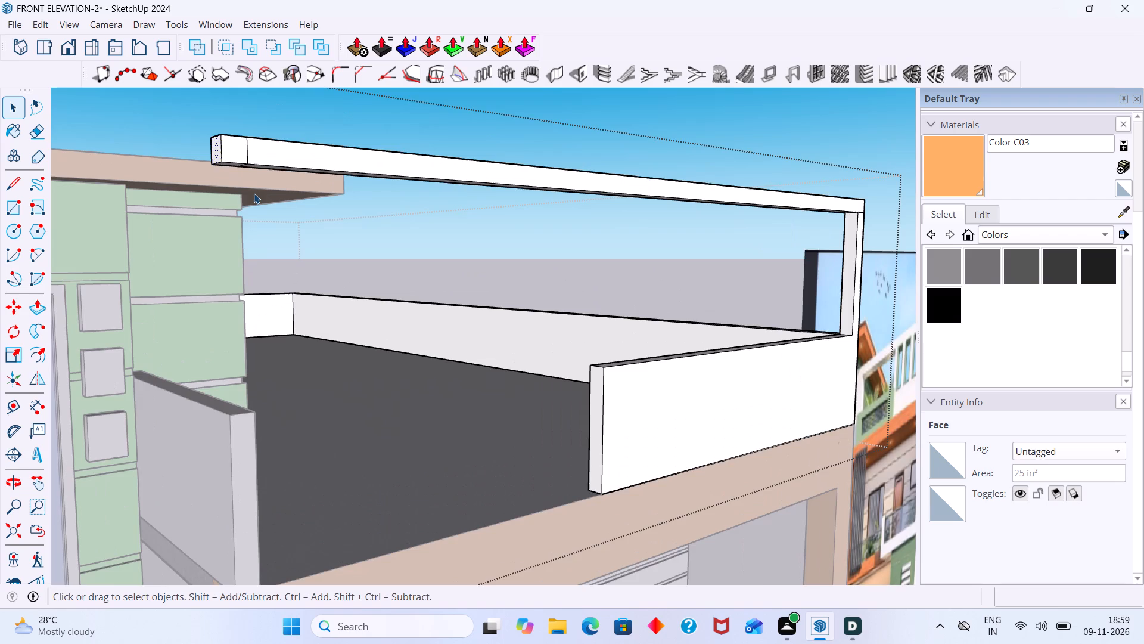
{"action": "scroll", "coordinate": [254, 193], "scroll_direction": "up", "scroll_amount": 3}
{"action": "middle_click_drag", "start_coordinate": [239, 190], "coordinate": [254, 147]}
{"action": "scroll", "coordinate": [263, 124], "scroll_direction": "down", "scroll_amount": 4}
{"action": "scroll", "coordinate": [263, 147], "scroll_direction": "up", "scroll_amount": 3}
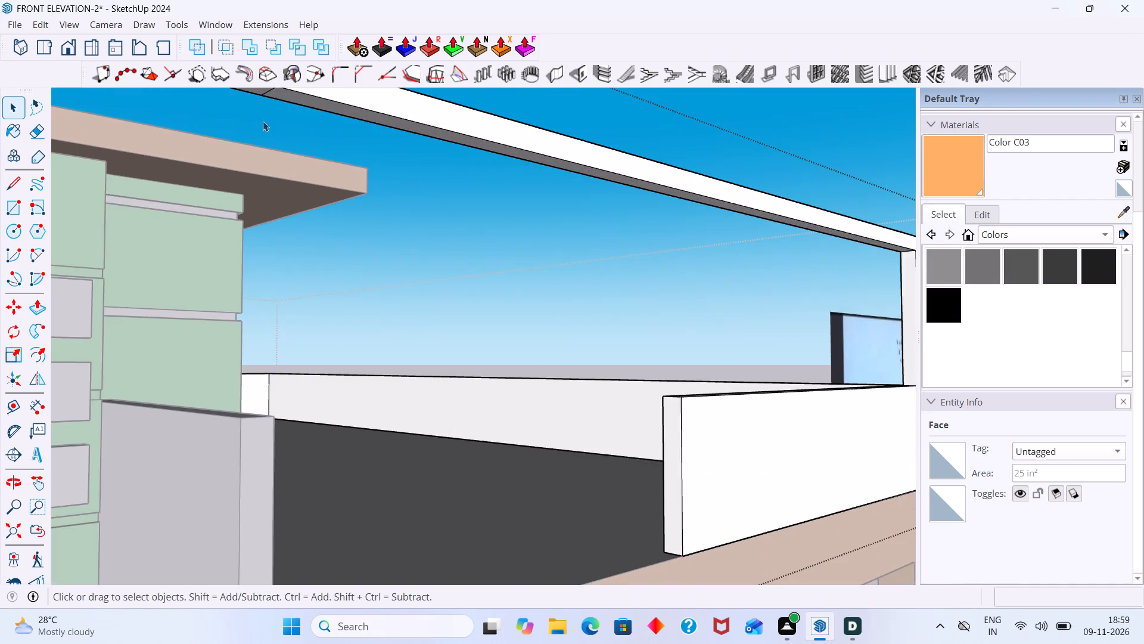
{"action": "scroll", "coordinate": [263, 121], "scroll_direction": "down", "scroll_amount": 3}
{"action": "scroll", "coordinate": [261, 117], "scroll_direction": "up", "scroll_amount": 2}
{"action": "left_click", "coordinate": [259, 98]}
{"action": "scroll", "coordinate": [258, 97], "scroll_direction": "up", "scroll_amount": 1}
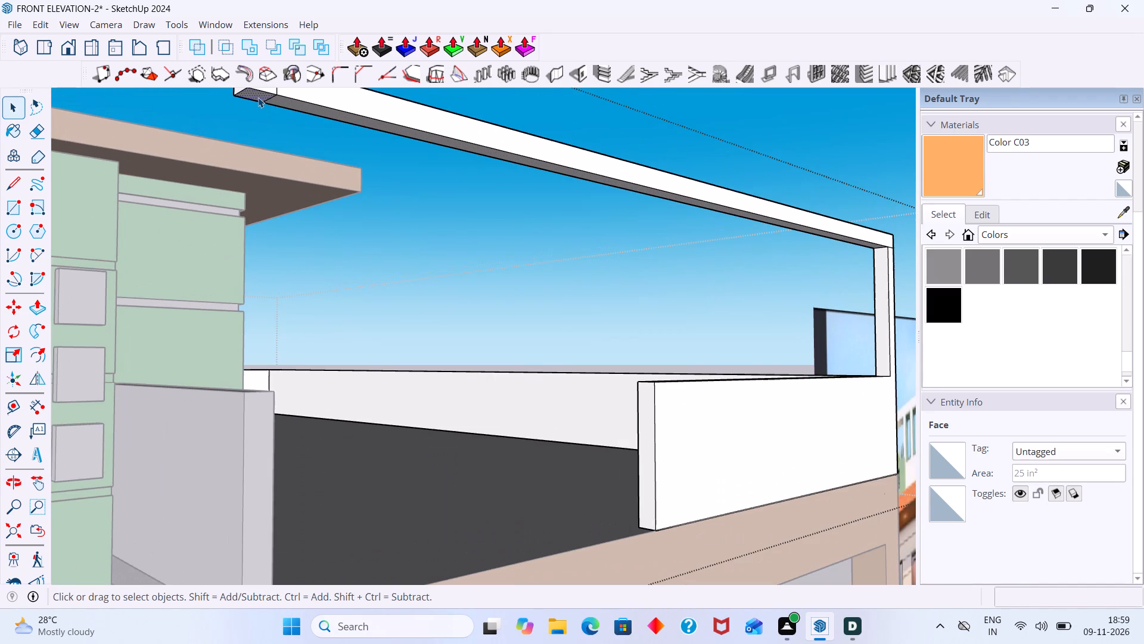
{"action": "key", "text": "p"}
{"action": "left_click", "coordinate": [258, 97]}
{"action": "scroll", "coordinate": [217, 326], "scroll_direction": "down", "scroll_amount": 10}
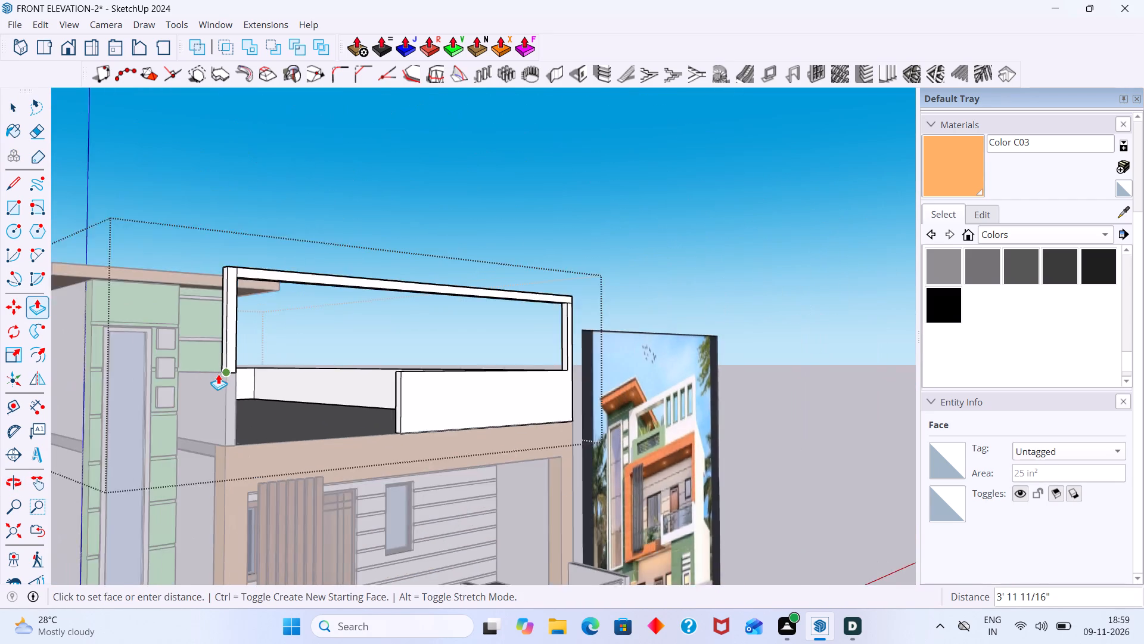
{"action": "scroll", "coordinate": [218, 374], "scroll_direction": "down", "scroll_amount": 3}
{"action": "middle_click_drag", "start_coordinate": [244, 388], "coordinate": [213, 446]}
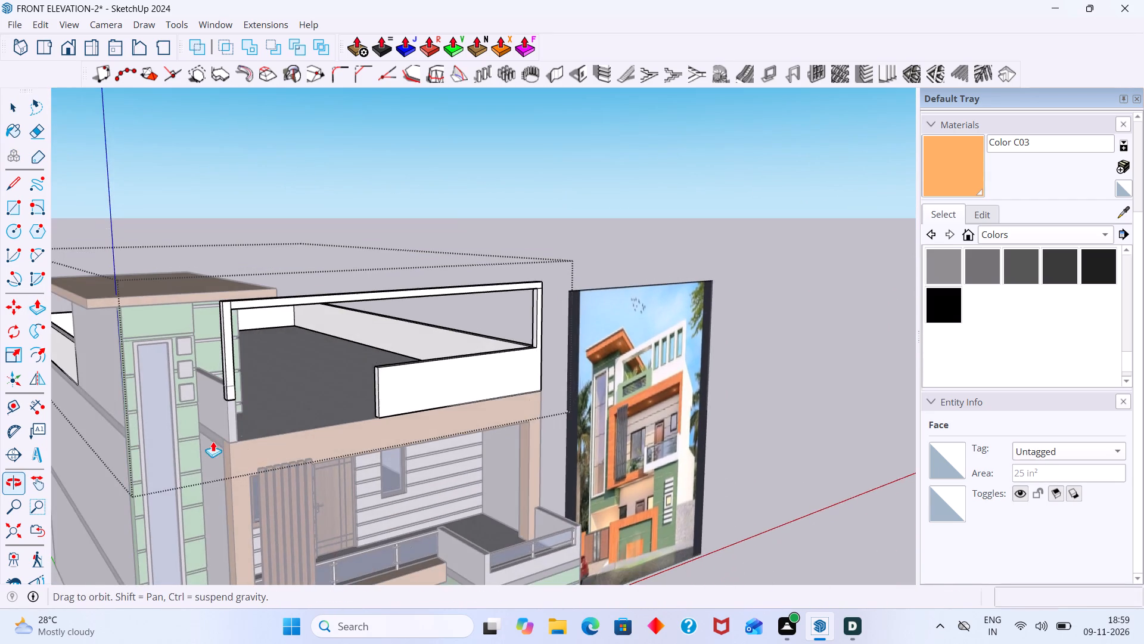
{"action": "scroll", "coordinate": [231, 363], "scroll_direction": "up", "scroll_amount": 6}
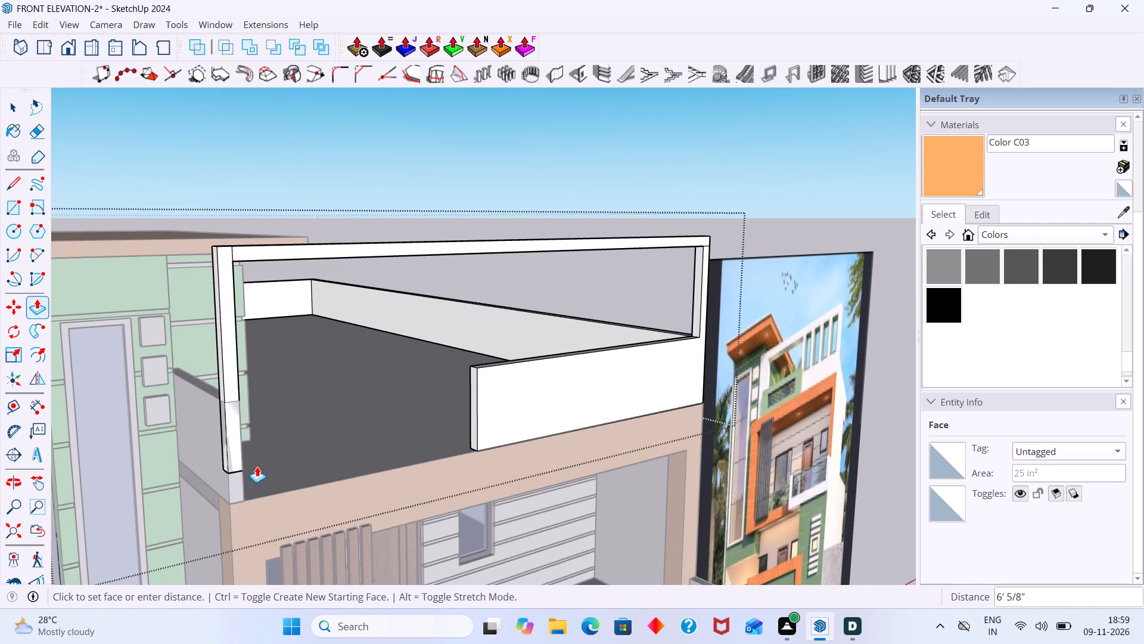
{"action": "left_click", "coordinate": [235, 377]}
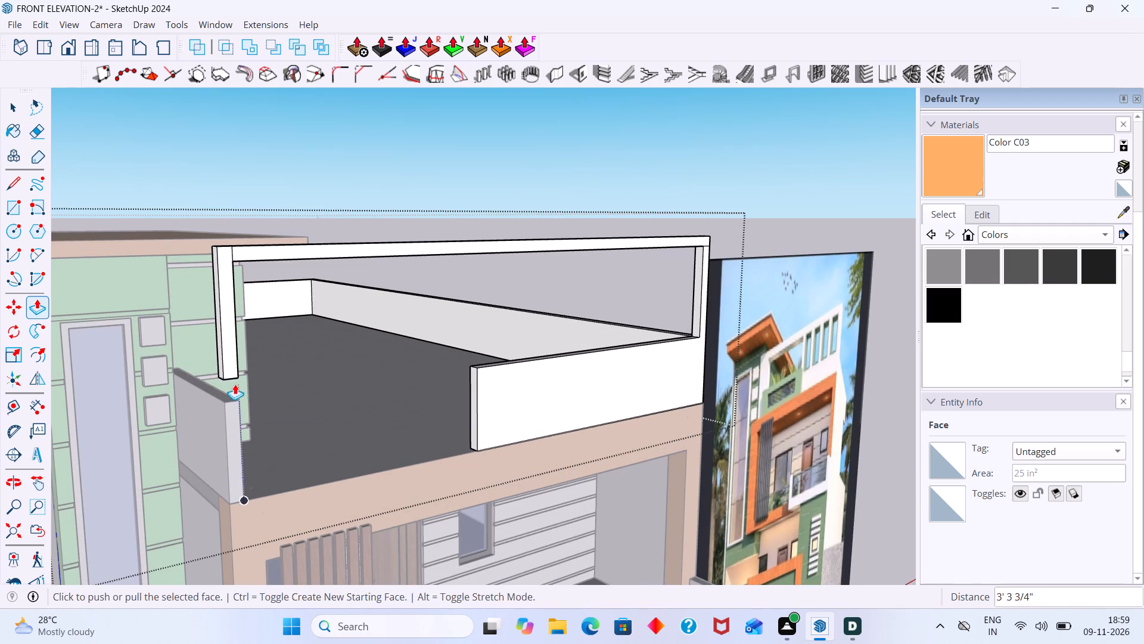
{"action": "key", "text": "Escape"}
{"action": "key", "text": "space"}
{"action": "left_click", "coordinate": [529, 178]}
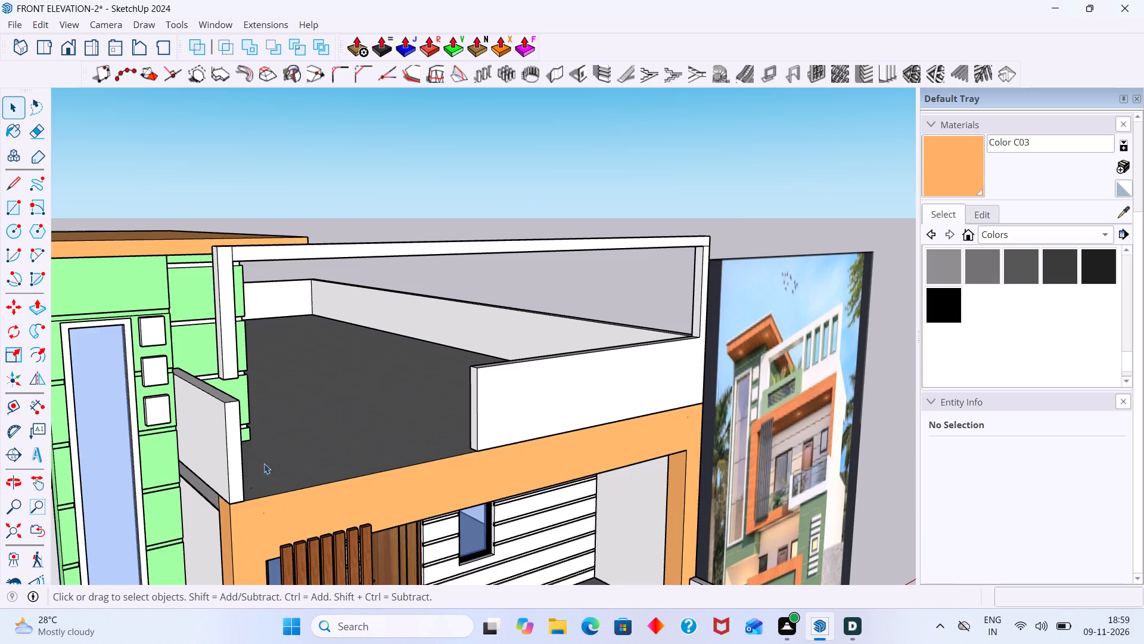
Open the tower-side wall group, Push/Pull the wall's front end face back 5" to the post's rear face, and close the group.
{"action": "scroll", "coordinate": [199, 482], "scroll_direction": "up", "scroll_amount": 6}
{"action": "left_click", "coordinate": [254, 457]}
{"action": "double_click", "coordinate": [253, 455]}
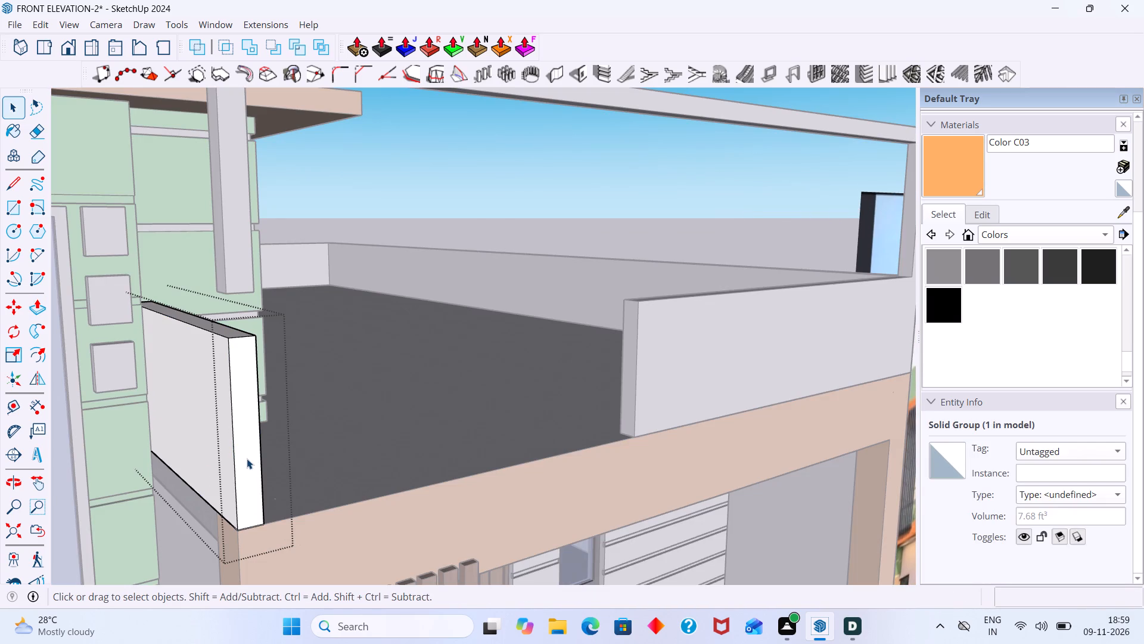
{"action": "left_click", "coordinate": [247, 459]}
{"action": "key", "text": "p"}
{"action": "left_click", "coordinate": [246, 459]}
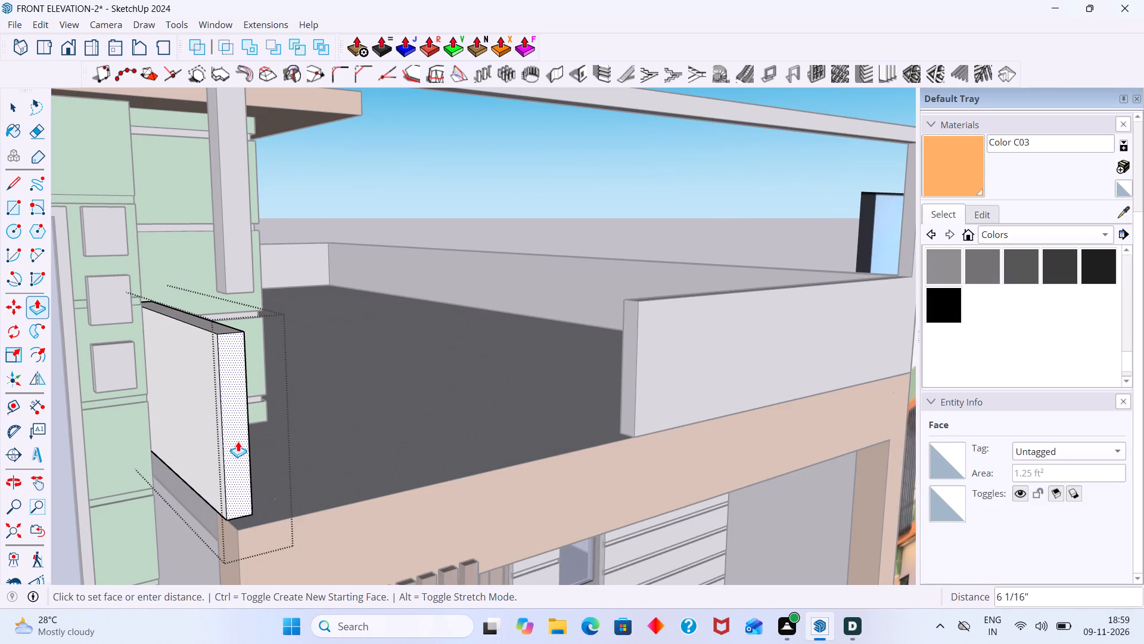
{"action": "left_click", "coordinate": [214, 292]}
{"action": "key", "text": "space"}
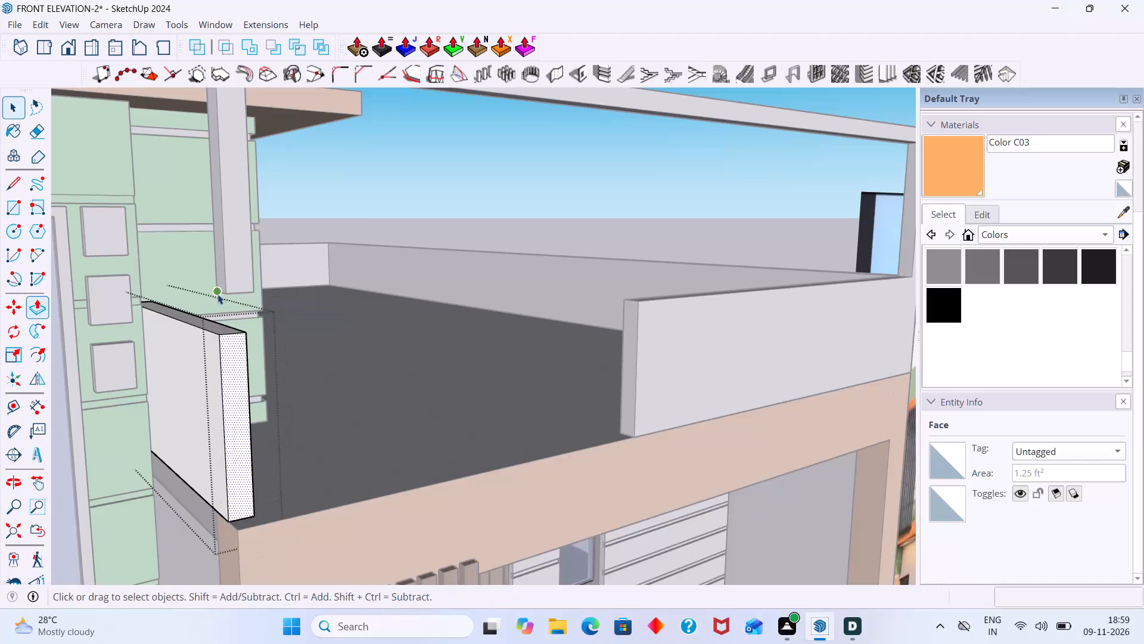
{"action": "left_click", "coordinate": [458, 221]}
Reopen the parapet group, Push/Pull the tower-side post's bottom face down about 3' 8" to the orange frame, and close the group.
{"action": "middle_click_drag", "start_coordinate": [303, 301], "coordinate": [341, 244]}
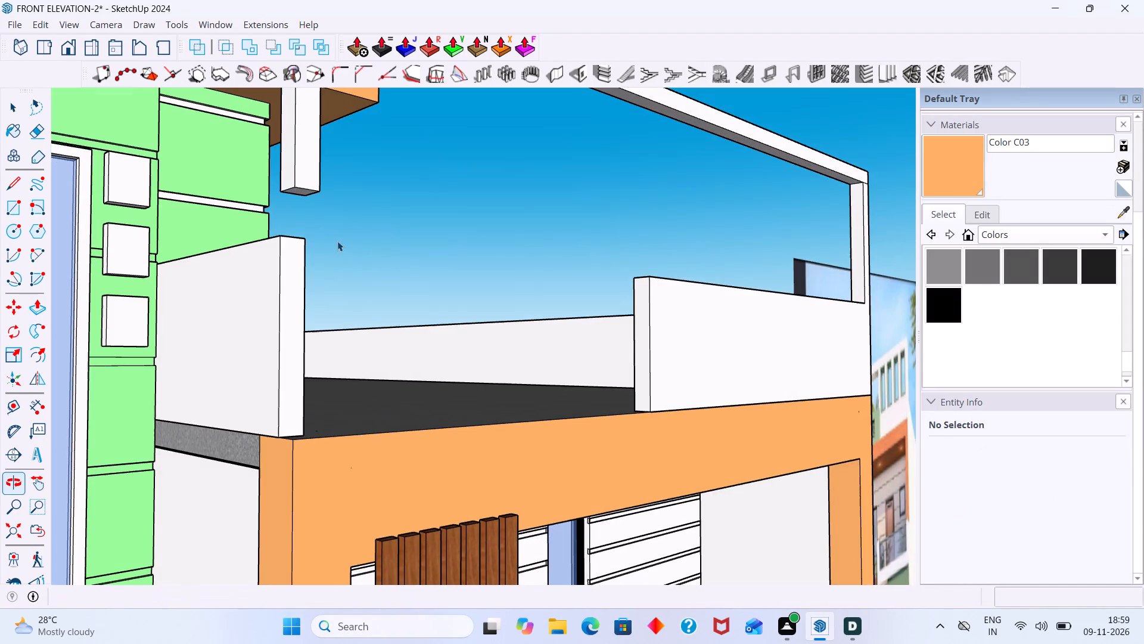
{"action": "scroll", "coordinate": [304, 199], "scroll_direction": "up", "scroll_amount": 4}
{"action": "left_click", "coordinate": [303, 186]}
{"action": "triple_click", "coordinate": [303, 186]}
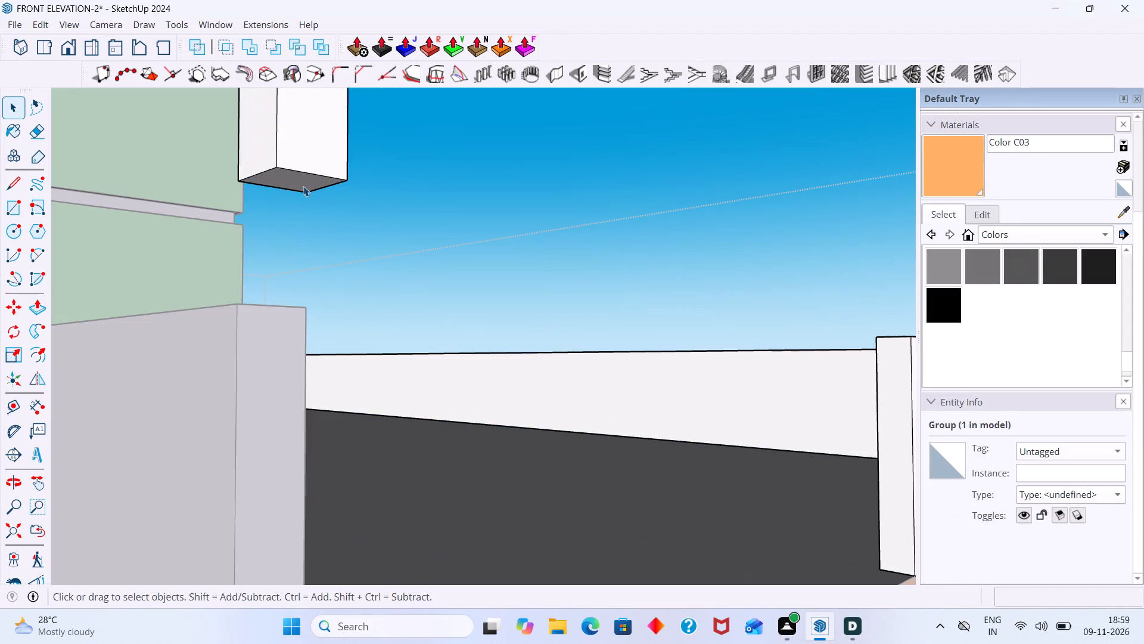
{"action": "left_click", "coordinate": [303, 186]}
{"action": "key", "text": "p"}
{"action": "left_click", "coordinate": [303, 186]}
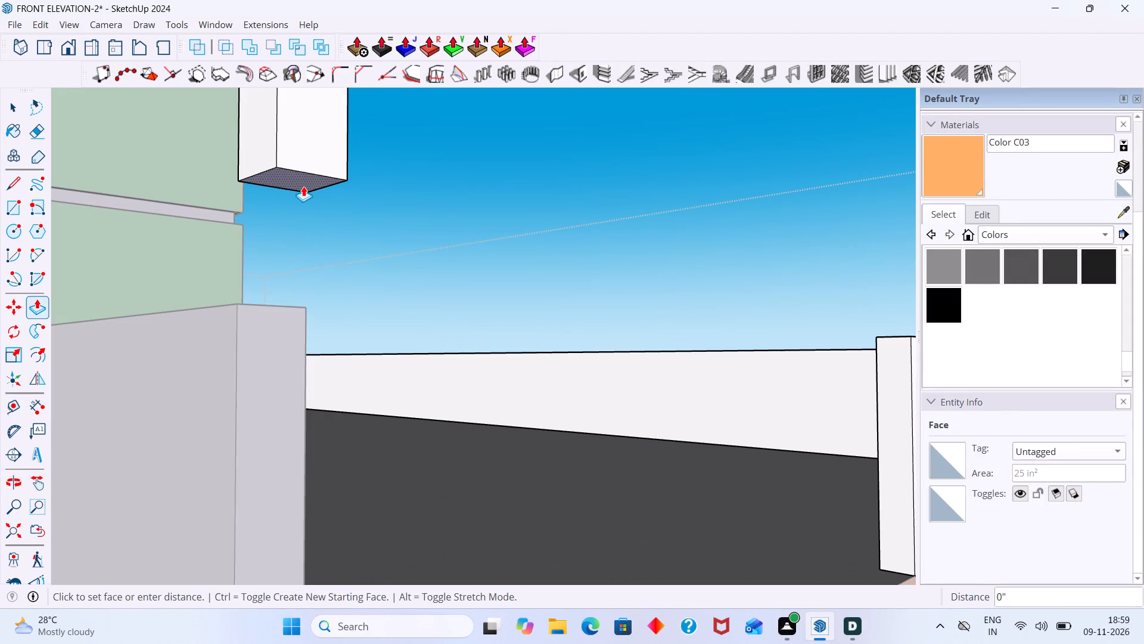
{"action": "scroll", "coordinate": [276, 336], "scroll_direction": "down", "scroll_amount": 9}
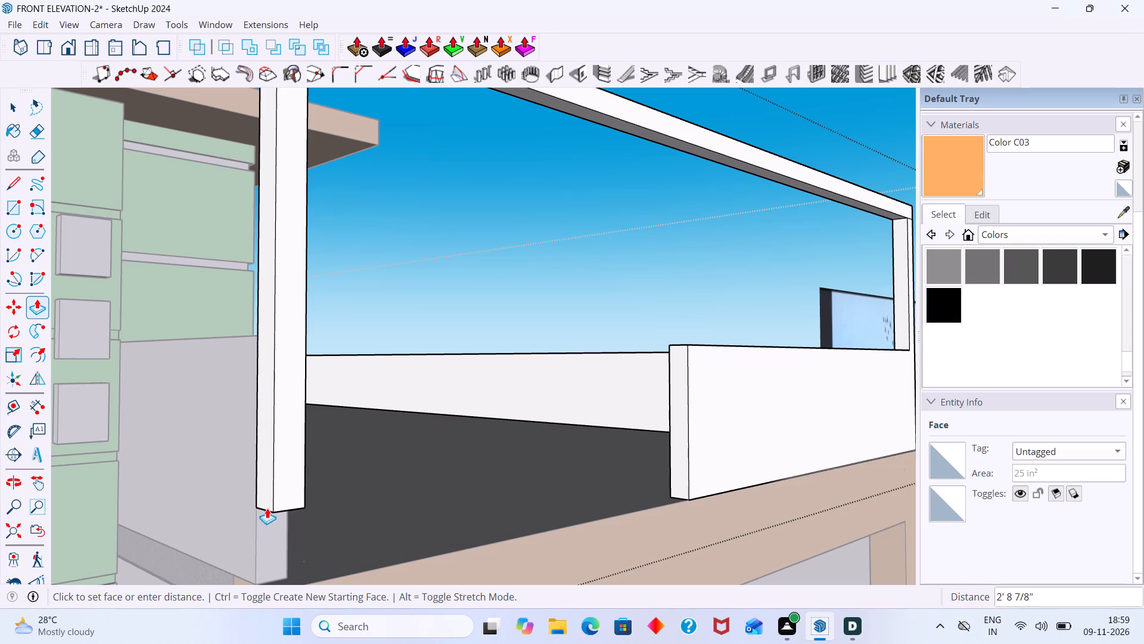
{"action": "middle_click_drag", "start_coordinate": [261, 509], "coordinate": [358, 374], "text": "shift"}
{"action": "left_click", "coordinate": [353, 447]}
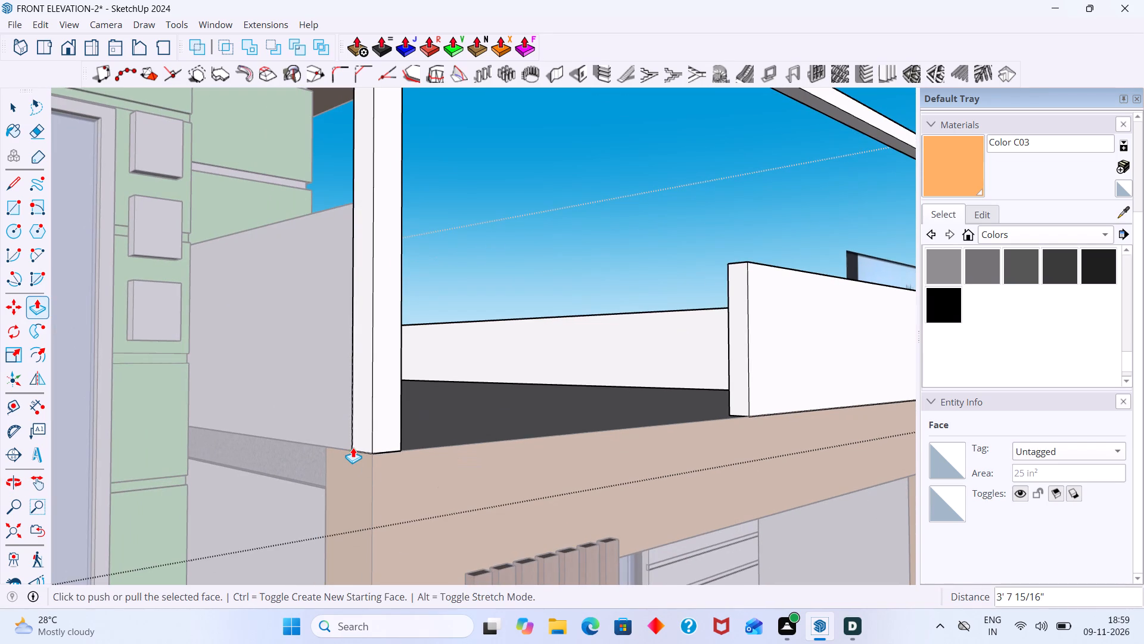
{"action": "key", "text": "space"}
{"action": "left_click", "coordinate": [533, 287]}
{"action": "middle_click_drag", "start_coordinate": [533, 286], "coordinate": [498, 394]}
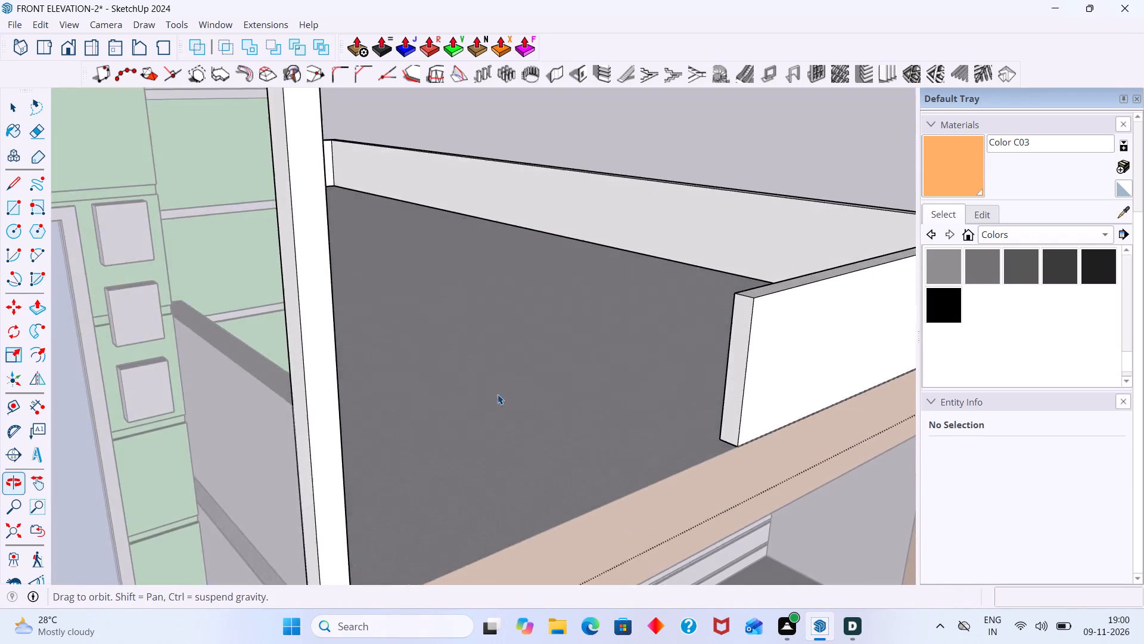
{"action": "middle_click_drag", "start_coordinate": [498, 394], "coordinate": [498, 395]}
{"action": "scroll", "coordinate": [498, 377], "scroll_direction": "down", "scroll_amount": 10}
{"action": "left_click", "coordinate": [730, 200]}
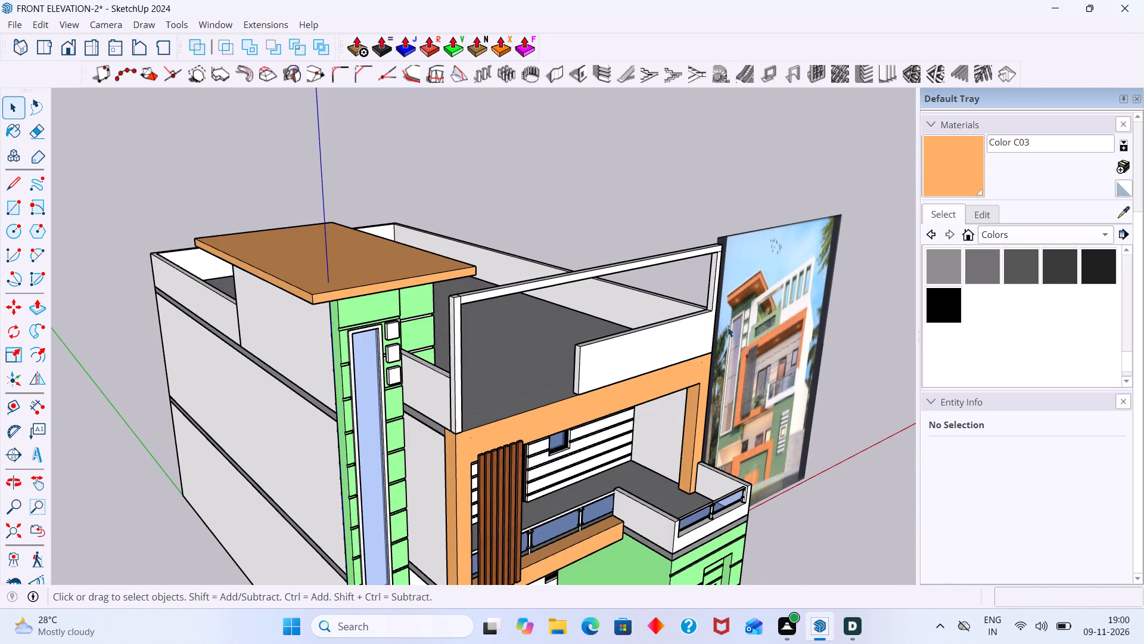
Reopen the parapet group and Push/Pull the beam's underside down about 4 13/16" to deepen the beam, checking the reference image.
{"action": "scroll", "coordinate": [712, 339], "scroll_direction": "up", "scroll_amount": 14}
{"action": "scroll", "coordinate": [683, 348], "scroll_direction": "down", "scroll_amount": 6}
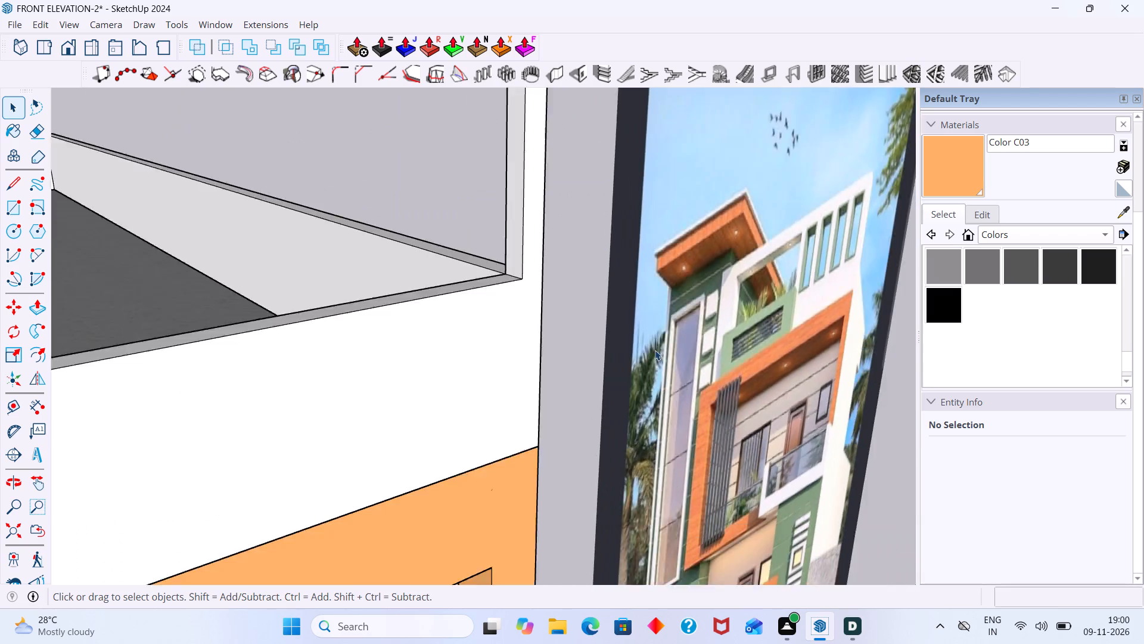
{"action": "scroll", "coordinate": [655, 350], "scroll_direction": "down", "scroll_amount": 7}
{"action": "middle_click_drag", "start_coordinate": [556, 270], "coordinate": [532, 264]}
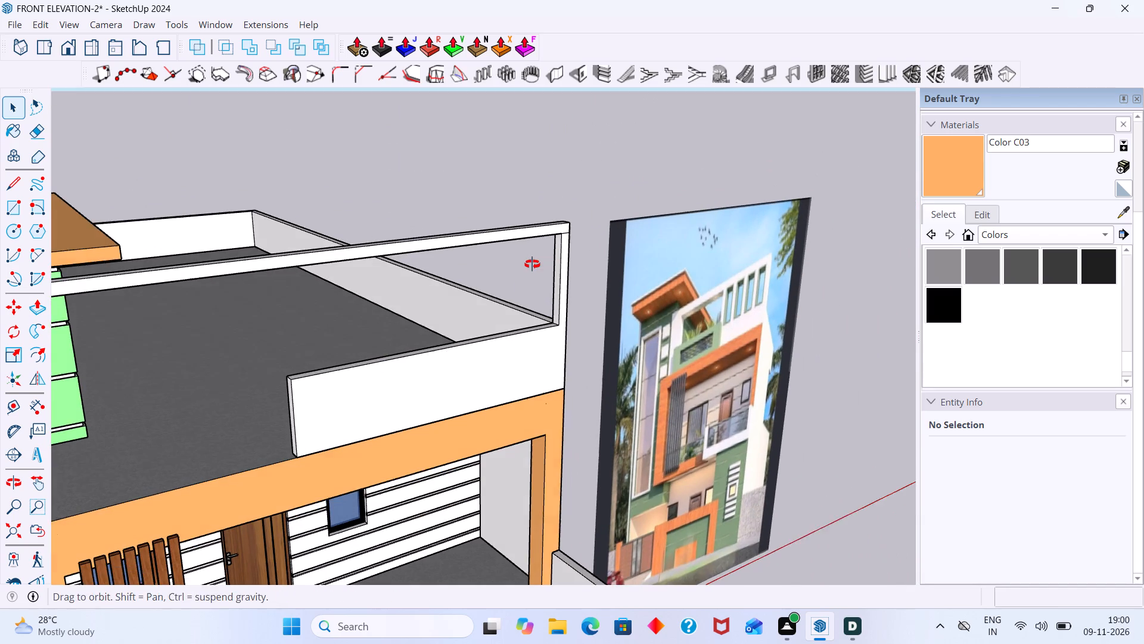
{"action": "middle_click_drag", "start_coordinate": [532, 264], "coordinate": [531, 264]}
{"action": "scroll", "coordinate": [505, 244], "scroll_direction": "up", "scroll_amount": 2}
{"action": "middle_click_drag", "start_coordinate": [505, 243], "coordinate": [539, 129]}
{"action": "scroll", "coordinate": [525, 165], "scroll_direction": "up", "scroll_amount": 1}
{"action": "scroll", "coordinate": [571, 147], "scroll_direction": "up", "scroll_amount": 4}
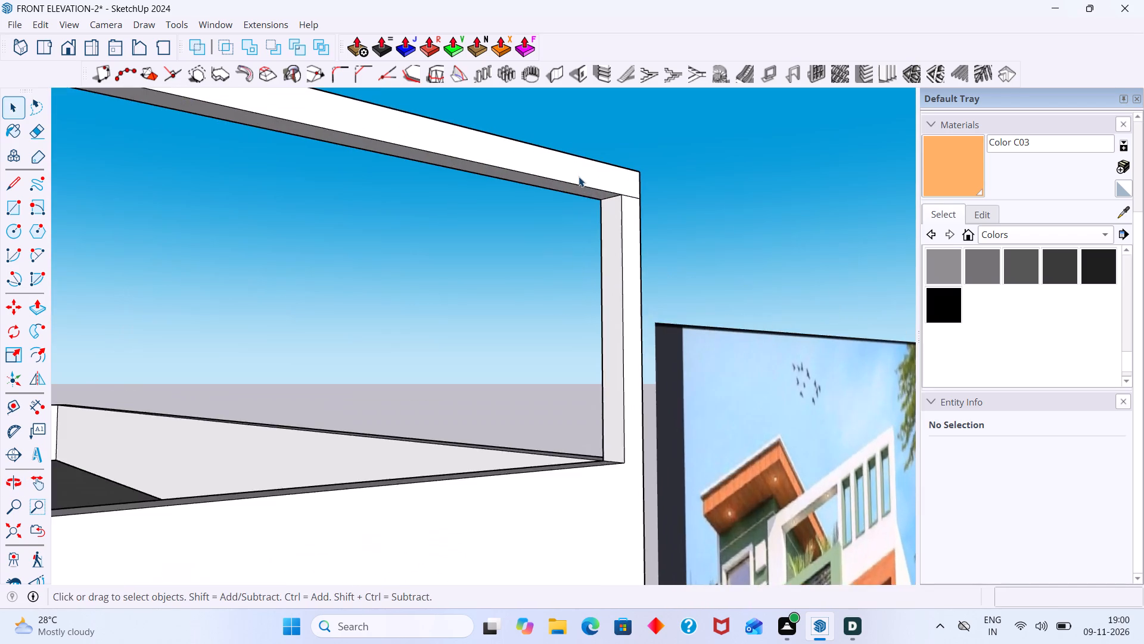
{"action": "middle_click_drag", "start_coordinate": [579, 177], "coordinate": [604, 143]}
{"action": "scroll", "coordinate": [603, 144], "scroll_direction": "up", "scroll_amount": 4}
{"action": "left_click", "coordinate": [608, 169]}
{"action": "double_click", "coordinate": [608, 169]}
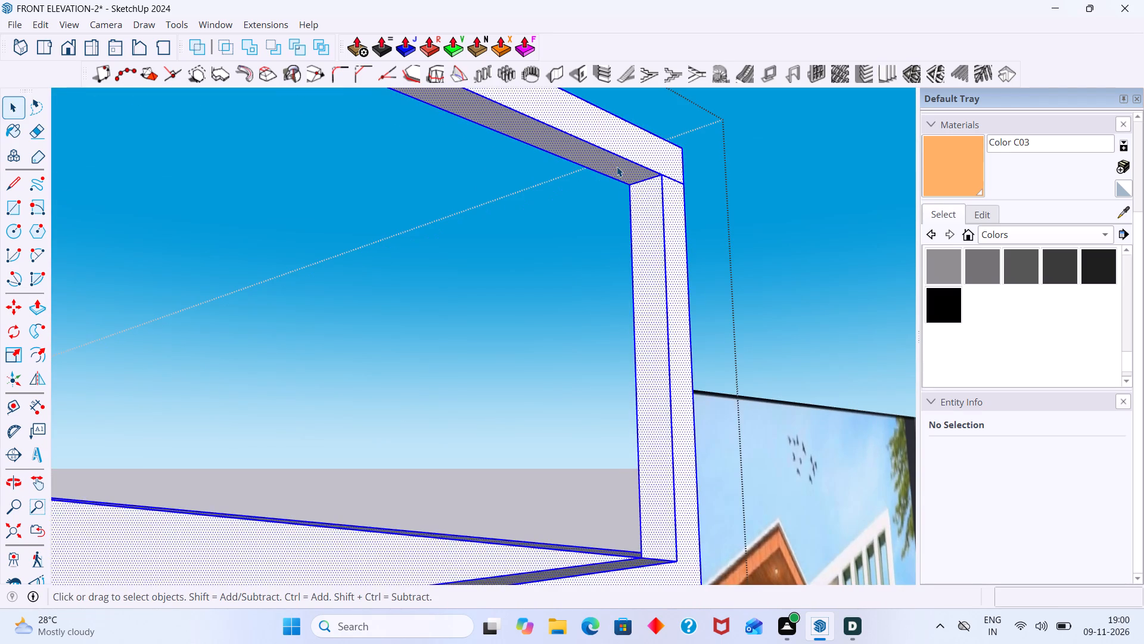
{"action": "left_click", "coordinate": [617, 166]}
{"action": "key", "text": "p"}
{"action": "left_click", "coordinate": [617, 166]}
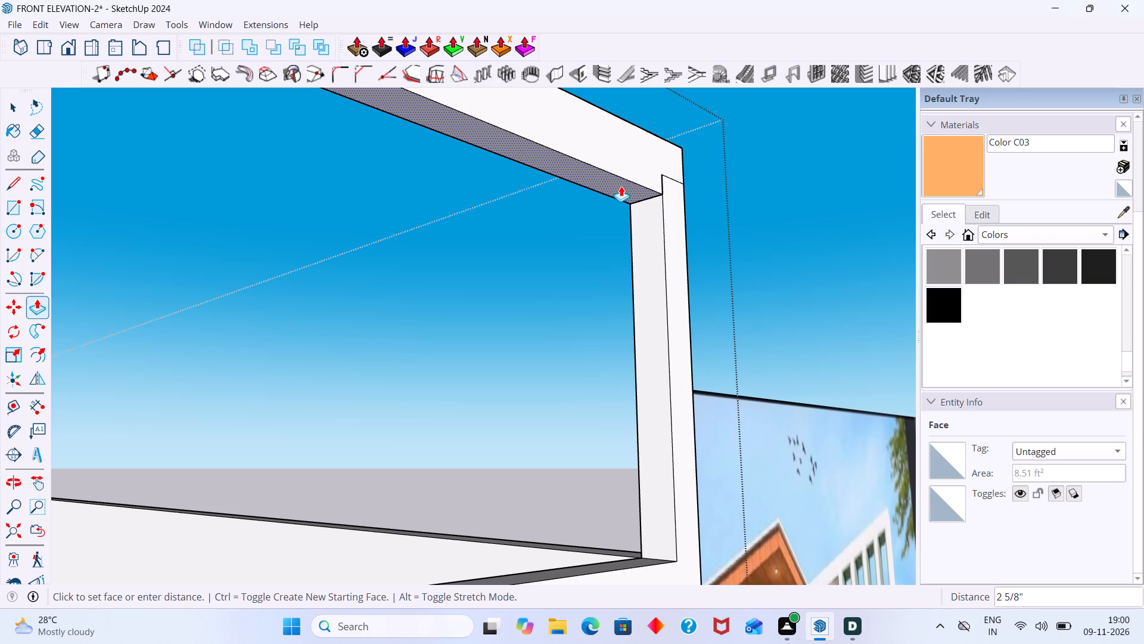
{"action": "scroll", "coordinate": [627, 191], "scroll_direction": "down", "scroll_amount": 4}
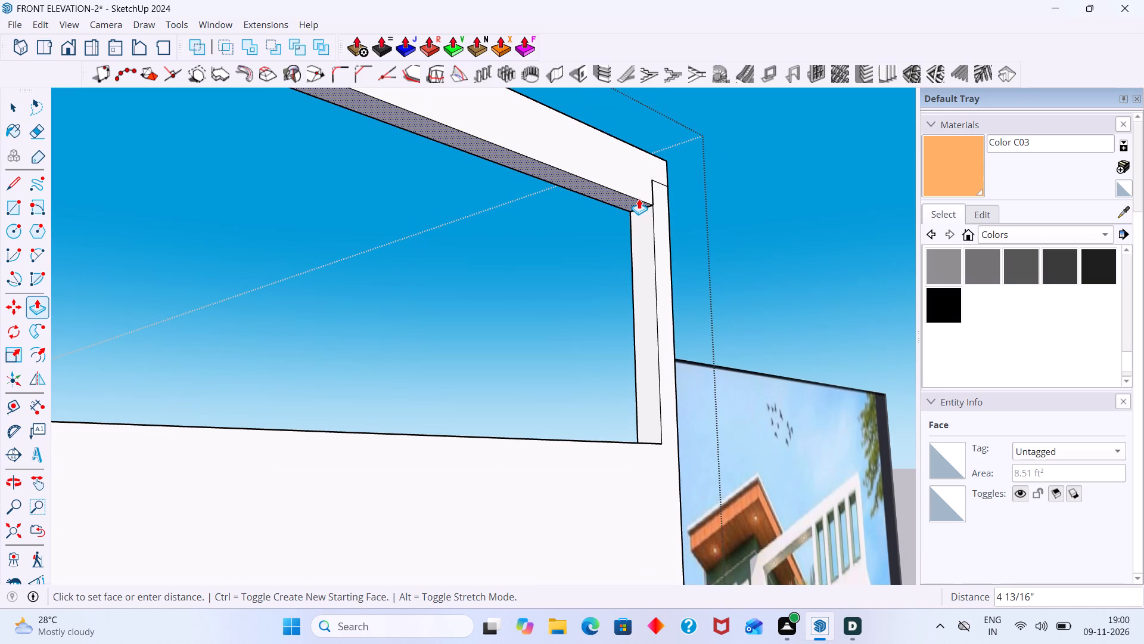
{"action": "left_click", "coordinate": [639, 199]}
{"action": "key", "text": "space"}
{"action": "left_click", "coordinate": [781, 129]}
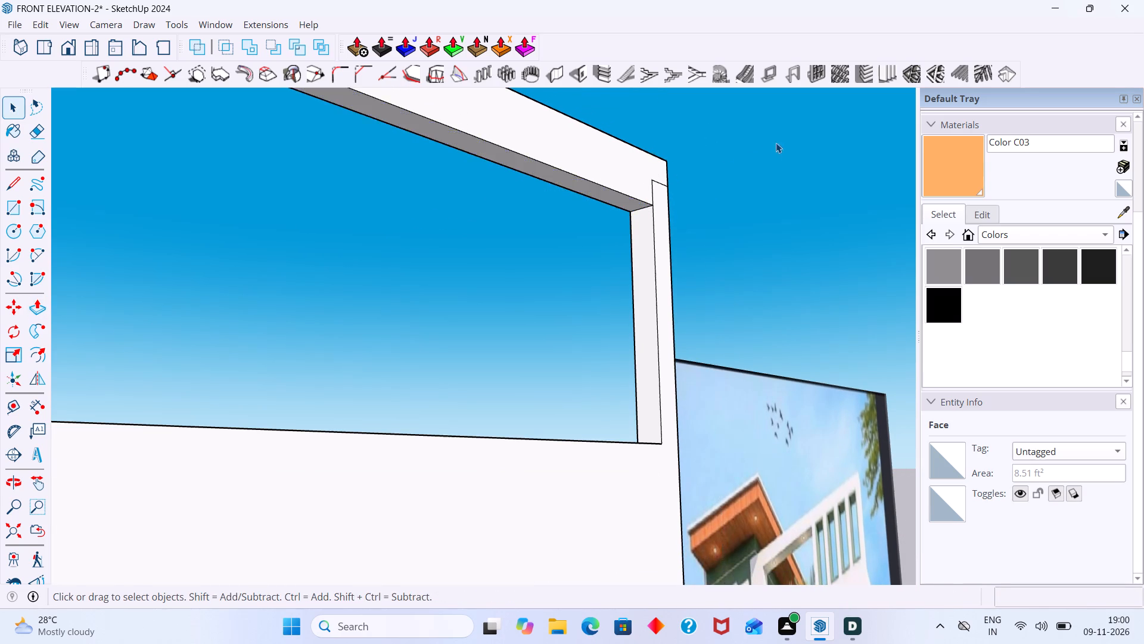
Erase the leftover edges on the front face where the beam meets the corner post farthest from the tower.
{"action": "middle_click_drag", "start_coordinate": [761, 151], "coordinate": [646, 214]}
{"action": "scroll", "coordinate": [568, 246], "scroll_direction": "down", "scroll_amount": 2}
{"action": "scroll", "coordinate": [470, 300], "scroll_direction": "down", "scroll_amount": 1}
{"action": "scroll", "coordinate": [467, 300], "scroll_direction": "up", "scroll_amount": 4}
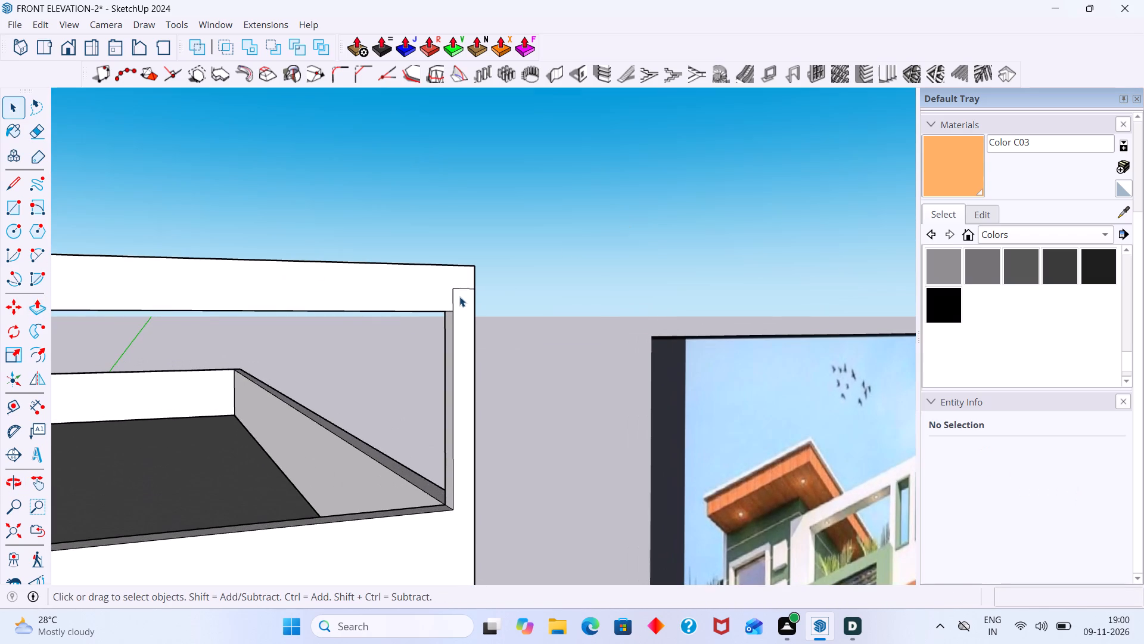
{"action": "left_click", "coordinate": [459, 286]}
{"action": "double_click", "coordinate": [460, 286]}
{"action": "double_click", "coordinate": [467, 288]}
{"action": "left_click", "coordinate": [465, 290]}
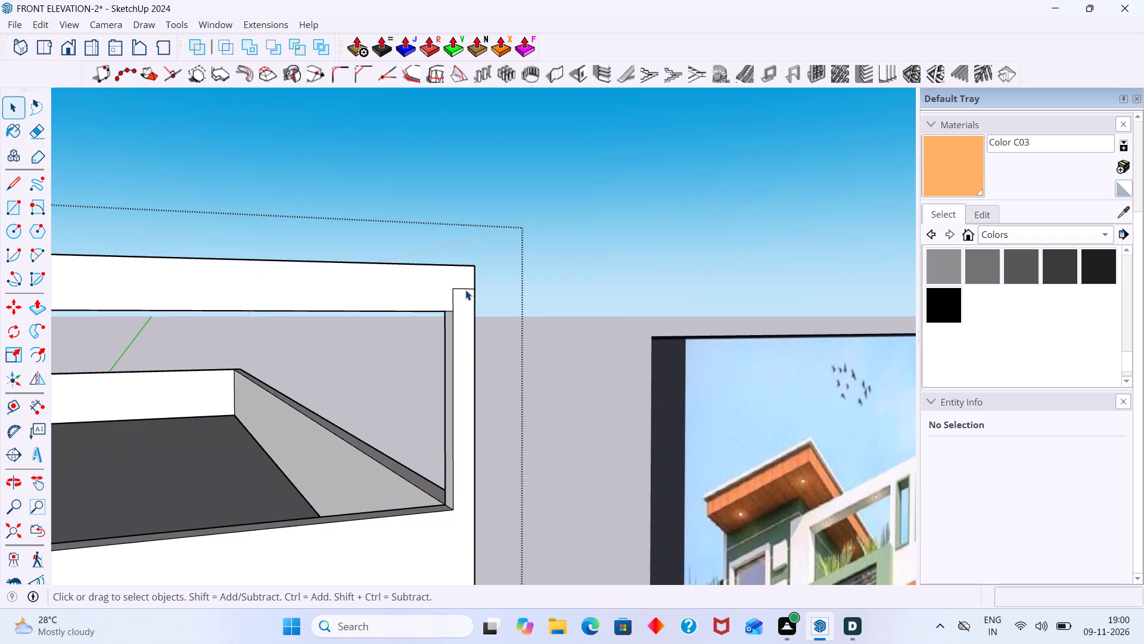
{"action": "key", "text": "Delete"}
{"action": "key", "text": "e"}
{"action": "left_click_drag", "start_coordinate": [465, 290], "coordinate": [450, 302]}
Erase the leftover edges on the rear face of the same beam and post corner, and close the parapet group.
{"action": "scroll", "coordinate": [459, 297], "scroll_direction": "down", "scroll_amount": 3}
{"action": "middle_click_drag", "start_coordinate": [467, 302], "coordinate": [727, 254]}
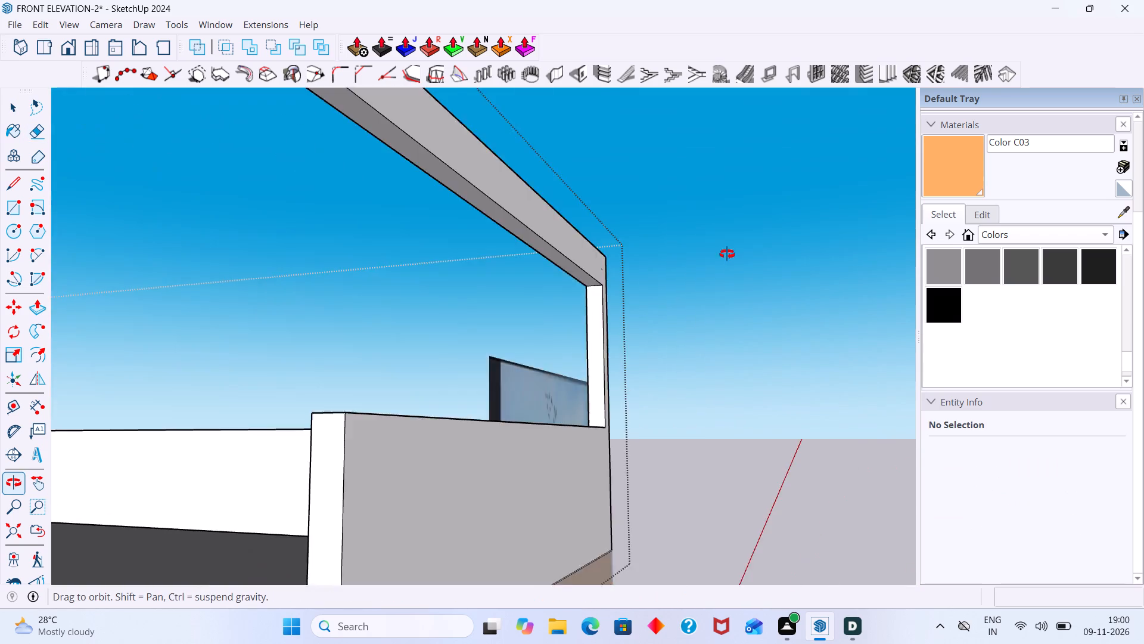
{"action": "middle_click_drag", "start_coordinate": [727, 254], "coordinate": [811, 266]}
{"action": "scroll", "coordinate": [655, 294], "scroll_direction": "up", "scroll_amount": 2}
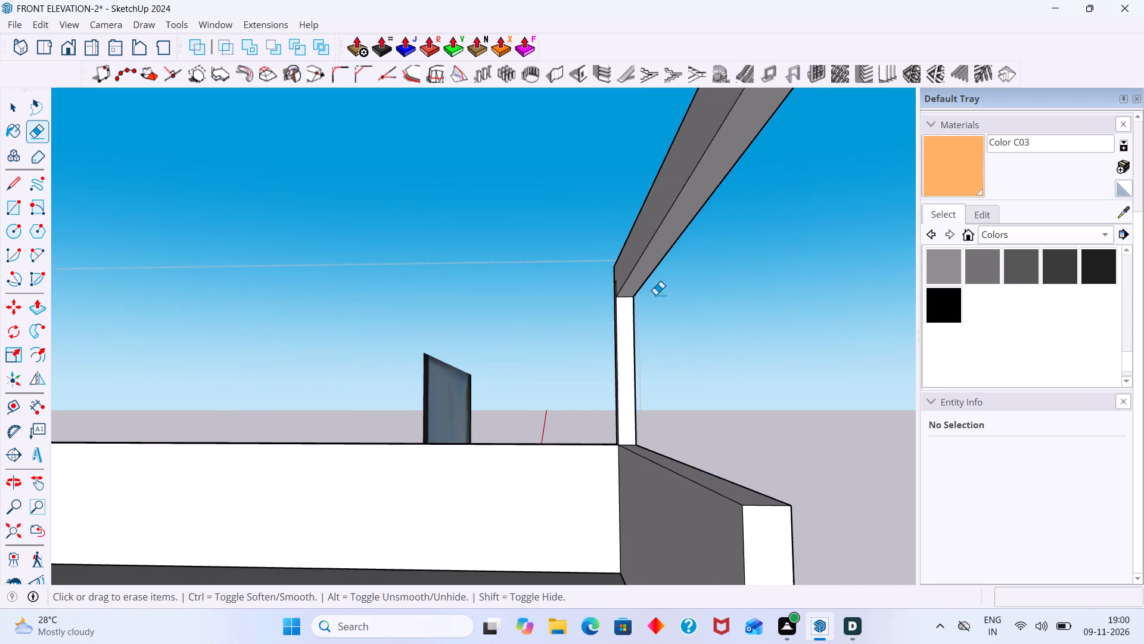
{"action": "scroll", "coordinate": [655, 295], "scroll_direction": "up", "scroll_amount": 2}
{"action": "middle_click_drag", "start_coordinate": [598, 300], "coordinate": [677, 302]}
{"action": "scroll", "coordinate": [707, 301], "scroll_direction": "up", "scroll_amount": 7}
{"action": "left_click_drag", "start_coordinate": [794, 298], "coordinate": [786, 294]}
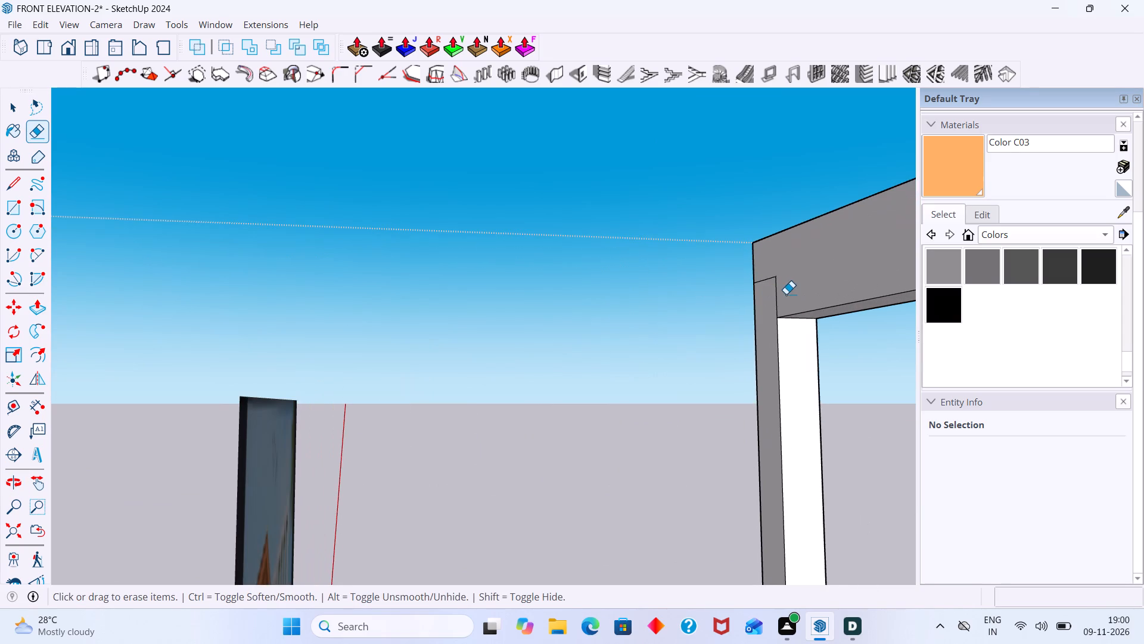
{"action": "left_click_drag", "start_coordinate": [786, 294], "coordinate": [767, 278]}
{"action": "scroll", "coordinate": [758, 279], "scroll_direction": "down", "scroll_amount": 20}
{"action": "scroll", "coordinate": [758, 279], "scroll_direction": "down", "scroll_amount": 2}
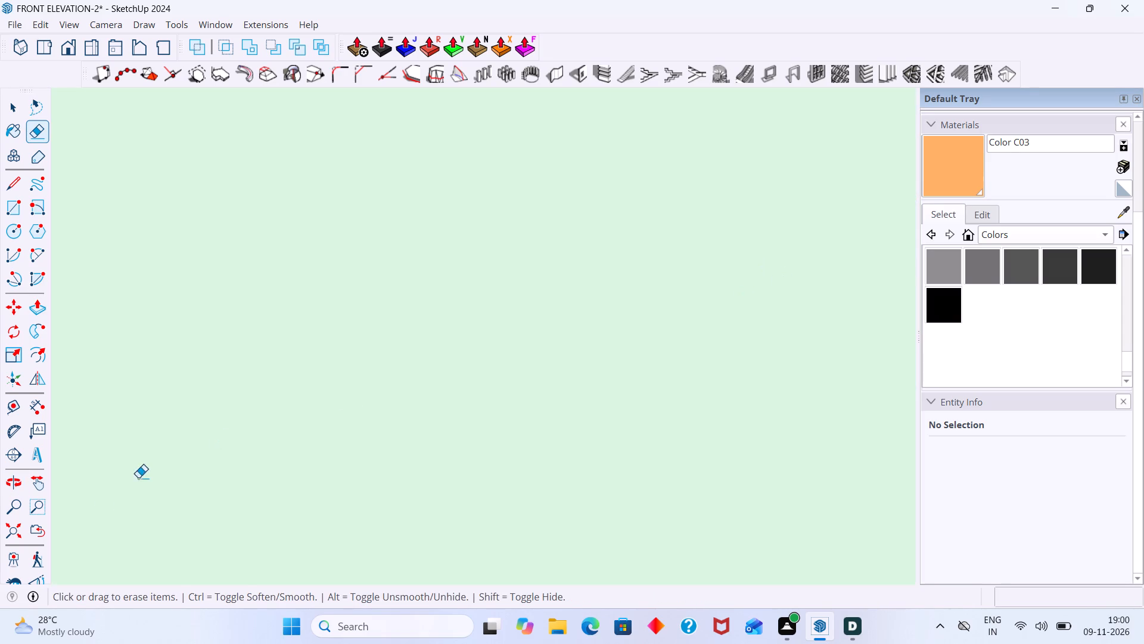
{"action": "left_click", "coordinate": [20, 533]}
{"action": "scroll", "coordinate": [147, 481], "scroll_direction": "down", "scroll_amount": 4}
{"action": "middle_click_drag", "start_coordinate": [552, 354], "coordinate": [509, 425]}
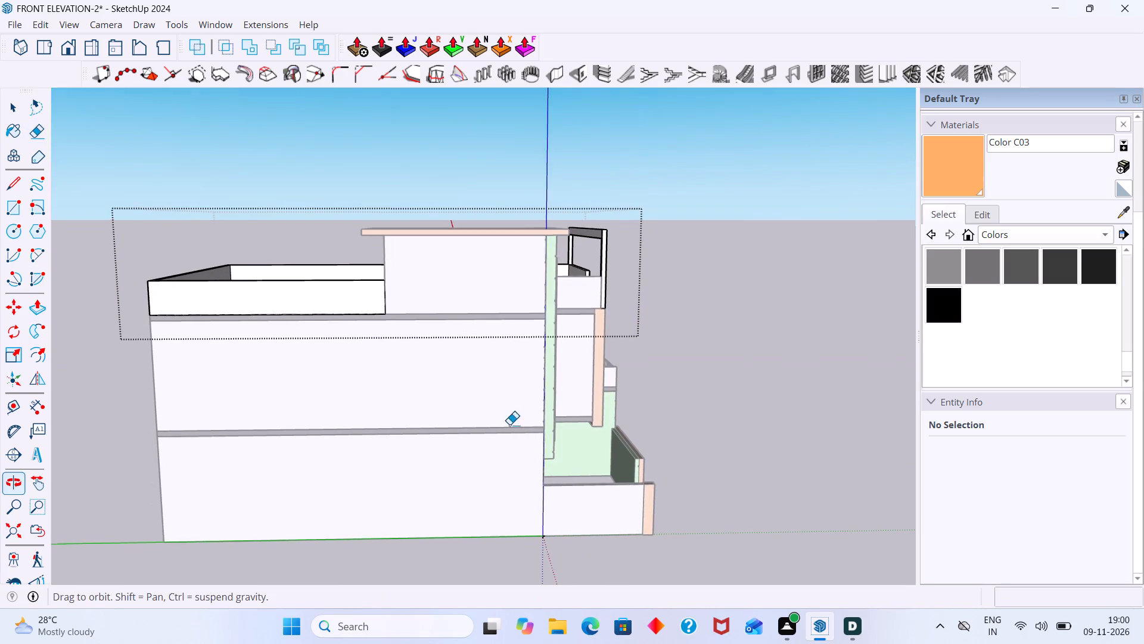
{"action": "middle_click_drag", "start_coordinate": [509, 425], "coordinate": [509, 428]}
{"action": "key", "text": "space"}
{"action": "left_click", "coordinate": [750, 354]}
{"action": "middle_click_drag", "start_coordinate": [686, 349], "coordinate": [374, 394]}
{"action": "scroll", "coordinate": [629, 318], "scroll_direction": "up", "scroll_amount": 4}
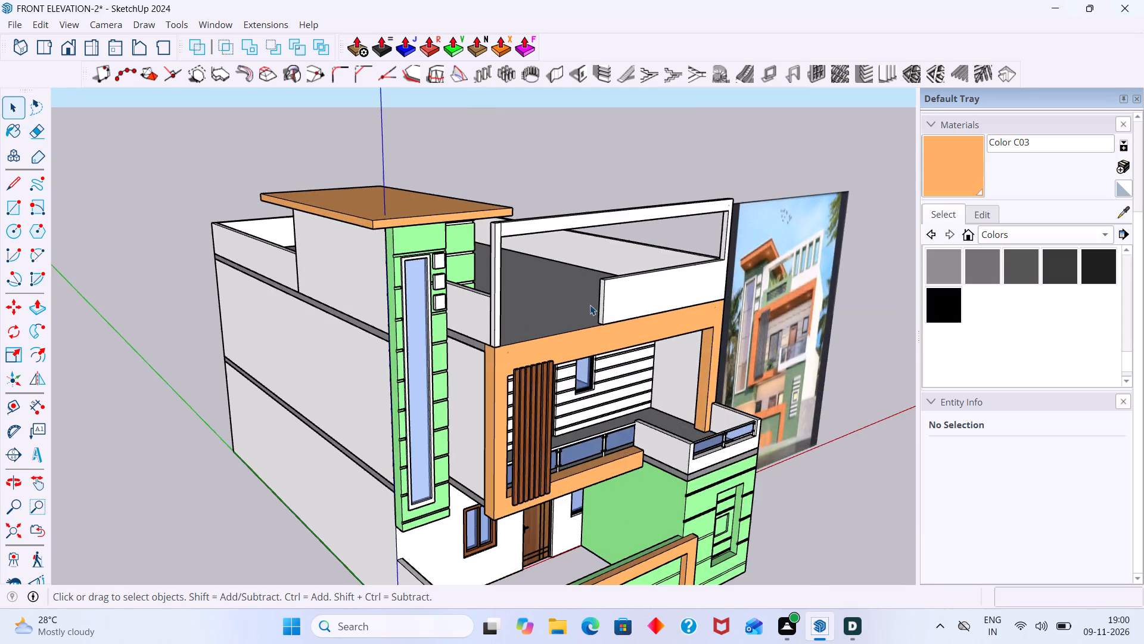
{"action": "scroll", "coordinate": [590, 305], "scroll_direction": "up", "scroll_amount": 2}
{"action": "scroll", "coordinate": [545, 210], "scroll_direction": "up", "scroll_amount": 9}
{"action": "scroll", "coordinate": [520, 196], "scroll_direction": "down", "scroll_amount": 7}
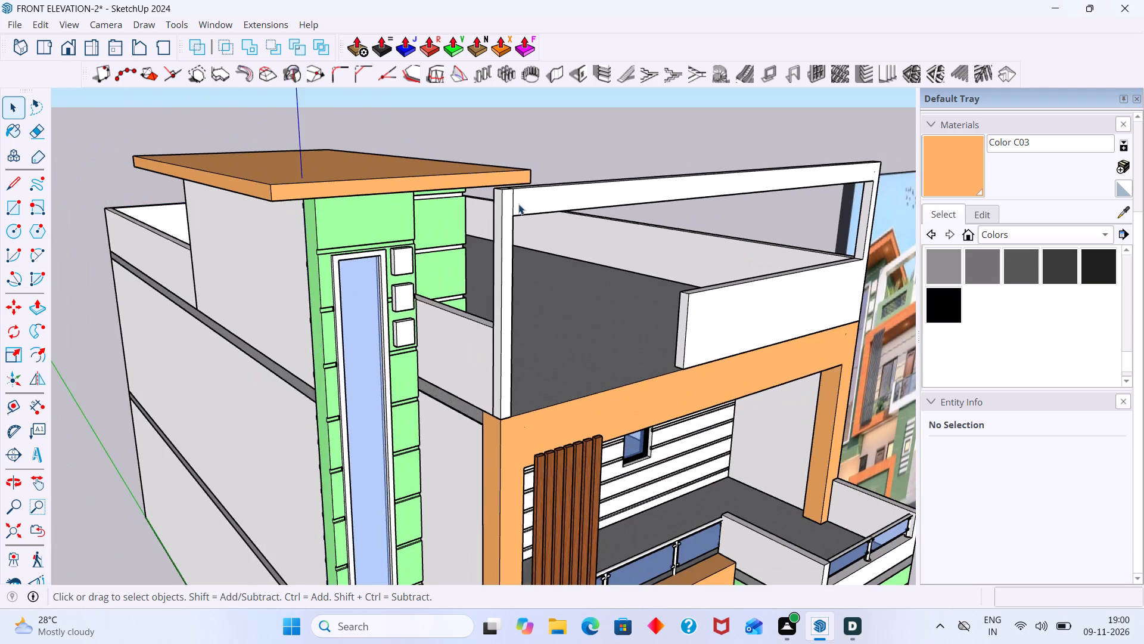
Reopen the parapet group and erase the leftover edge on the front face where the beam meets the tower-side post.
{"action": "scroll", "coordinate": [518, 204], "scroll_direction": "down", "scroll_amount": 9}
{"action": "scroll", "coordinate": [524, 212], "scroll_direction": "up", "scroll_amount": 14}
{"action": "middle_click_drag", "start_coordinate": [529, 202], "coordinate": [506, 259]}
{"action": "scroll", "coordinate": [511, 257], "scroll_direction": "up", "scroll_amount": 6}
{"action": "left_click", "coordinate": [546, 246]}
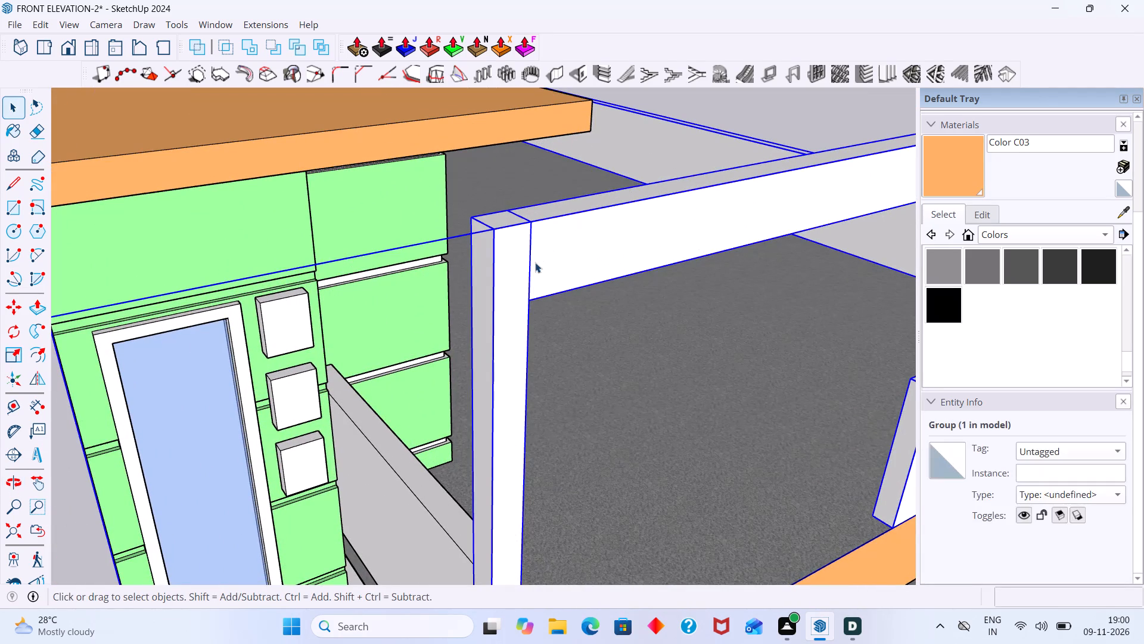
{"action": "left_click", "coordinate": [531, 262]}
{"action": "triple_click", "coordinate": [530, 264]}
{"action": "left_click", "coordinate": [532, 265]}
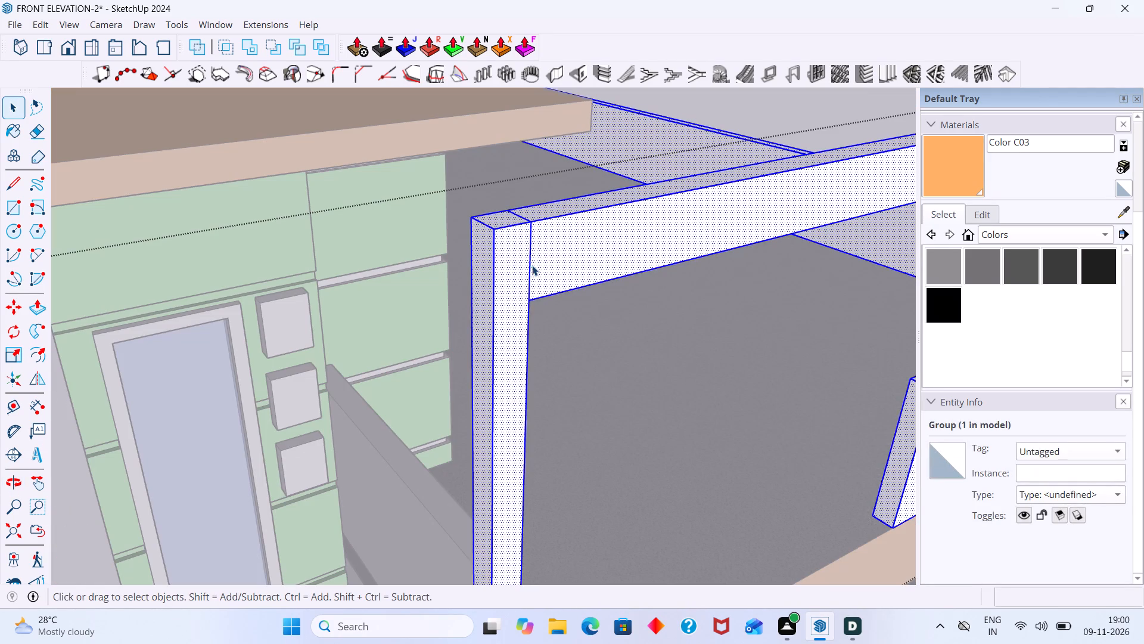
{"action": "key", "text": "e"}
{"action": "left_click_drag", "start_coordinate": [531, 266], "coordinate": [527, 273]}
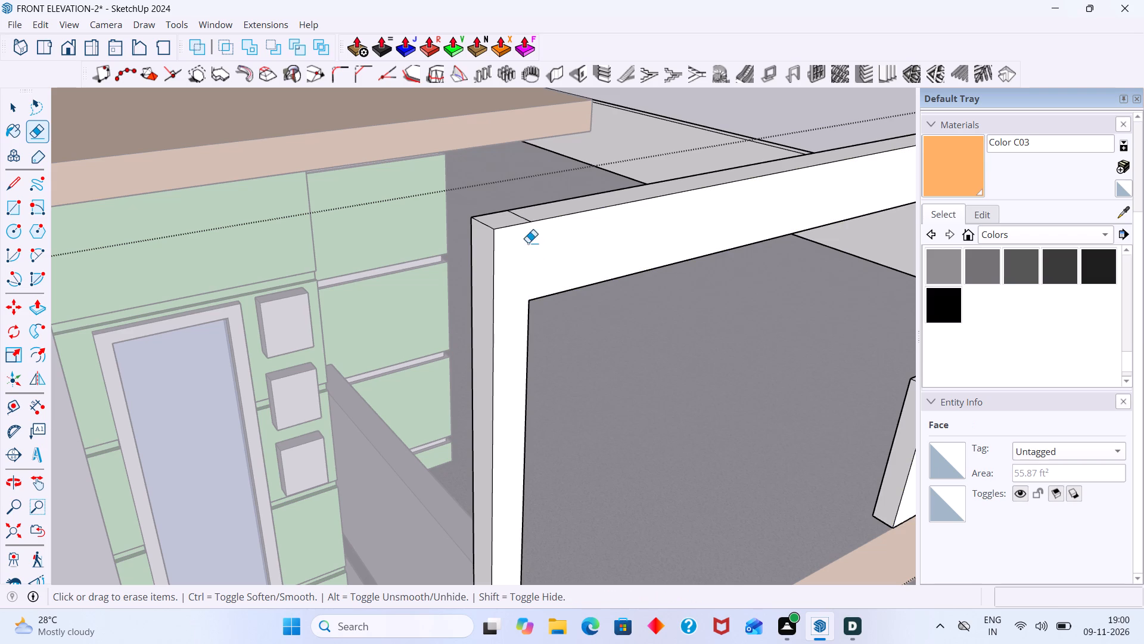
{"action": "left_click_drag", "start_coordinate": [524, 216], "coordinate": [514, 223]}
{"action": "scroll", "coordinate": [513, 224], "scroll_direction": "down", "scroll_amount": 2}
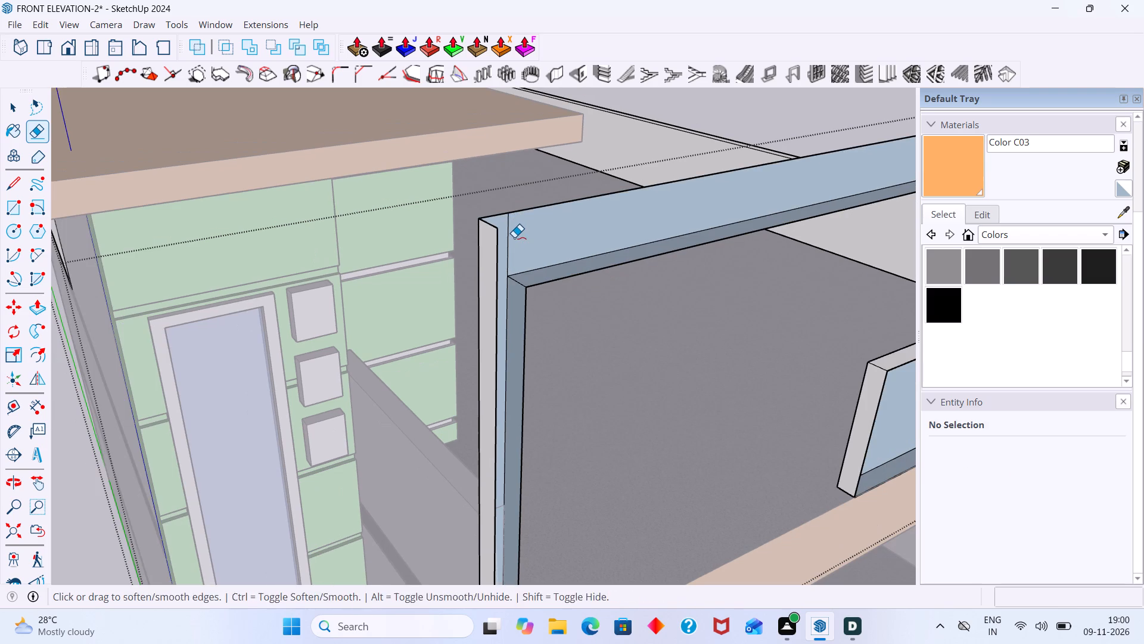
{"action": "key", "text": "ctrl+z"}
Erase the leftover edges on the top and rear faces of the same tower-side corner, and close the parapet group.
{"action": "middle_click_drag", "start_coordinate": [527, 233], "coordinate": [527, 286]}
{"action": "scroll", "coordinate": [527, 277], "scroll_direction": "up", "scroll_amount": 7}
{"action": "left_click_drag", "start_coordinate": [523, 286], "coordinate": [510, 300]}
{"action": "scroll", "coordinate": [514, 299], "scroll_direction": "down", "scroll_amount": 3}
{"action": "middle_click_drag", "start_coordinate": [542, 326], "coordinate": [825, 256]}
{"action": "scroll", "coordinate": [802, 199], "scroll_direction": "up", "scroll_amount": 9}
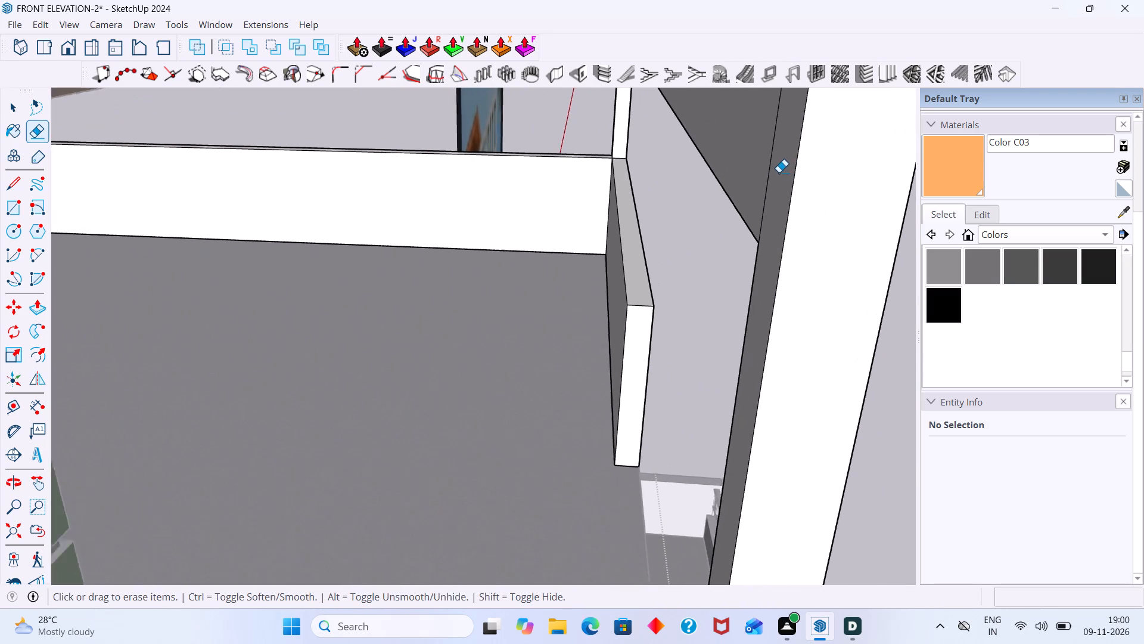
{"action": "scroll", "coordinate": [779, 172], "scroll_direction": "up", "scroll_amount": 2}
{"action": "left_click_drag", "start_coordinate": [776, 170], "coordinate": [764, 160]}
{"action": "scroll", "coordinate": [763, 160], "scroll_direction": "down", "scroll_amount": 19}
{"action": "middle_click_drag", "start_coordinate": [767, 196], "coordinate": [657, 234]}
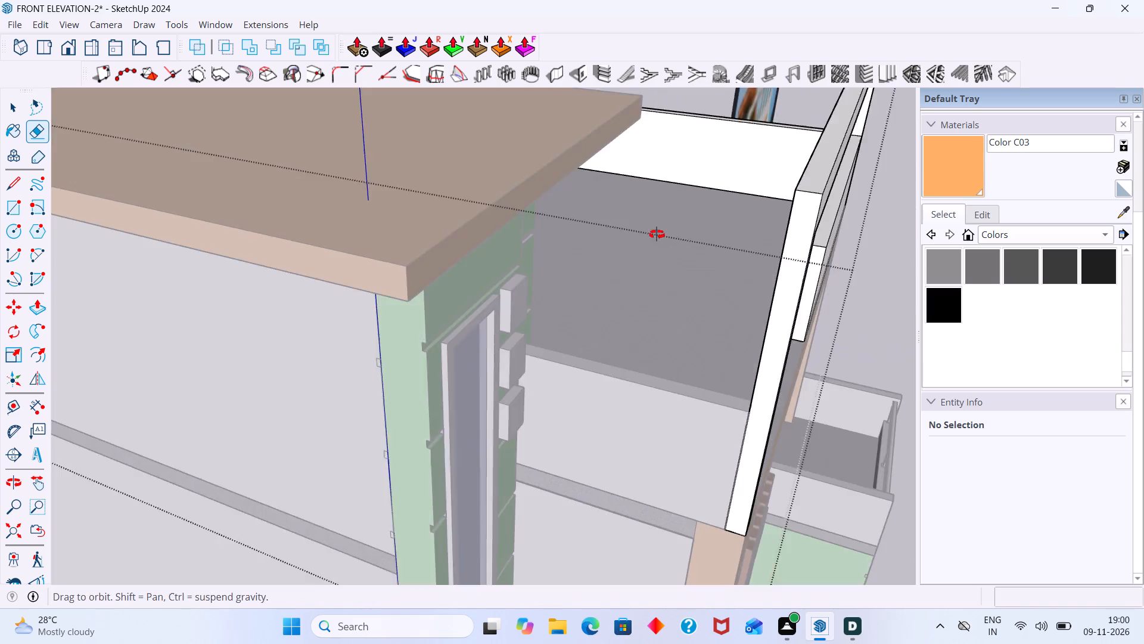
{"action": "middle_click_drag", "start_coordinate": [657, 234], "coordinate": [656, 234]}
{"action": "scroll", "coordinate": [656, 234], "scroll_direction": "down", "scroll_amount": 9}
{"action": "key", "text": "space"}
{"action": "left_click", "coordinate": [781, 240]}
Reopen the parapet group, Push/Pull the tower-side post's inner face outward about 1' 3/8" to widen the post, and close the group.
{"action": "middle_click_drag", "start_coordinate": [806, 248], "coordinate": [745, 237]}
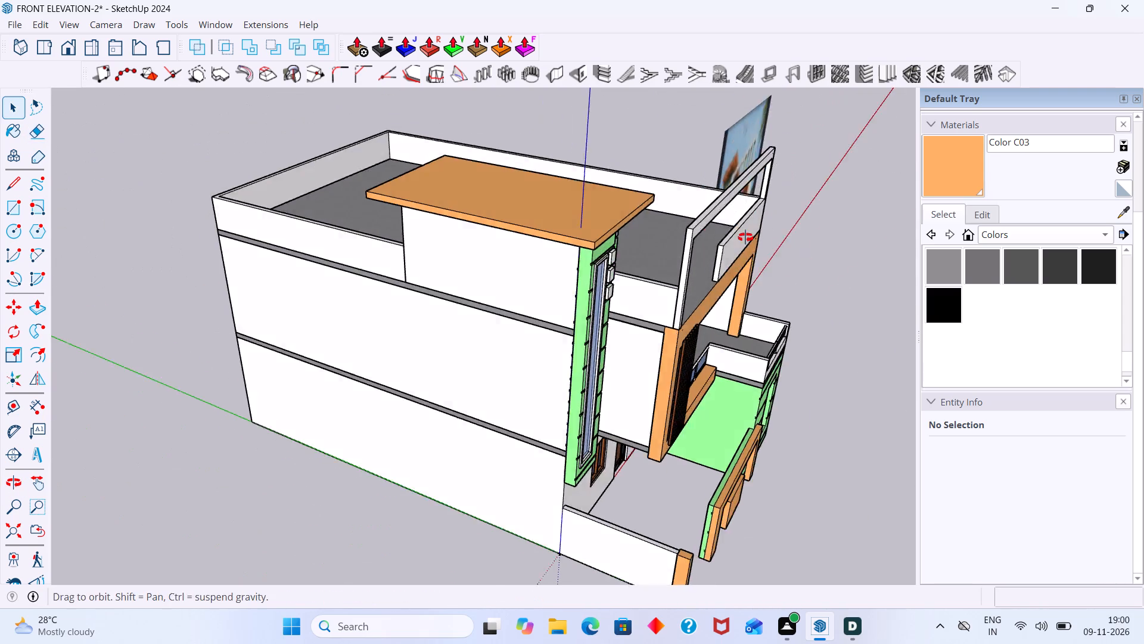
{"action": "middle_click_drag", "start_coordinate": [745, 237], "coordinate": [575, 227]}
{"action": "scroll", "coordinate": [583, 227], "scroll_direction": "up", "scroll_amount": 1}
{"action": "scroll", "coordinate": [539, 237], "scroll_direction": "down", "scroll_amount": 8}
{"action": "scroll", "coordinate": [847, 299], "scroll_direction": "up", "scroll_amount": 6}
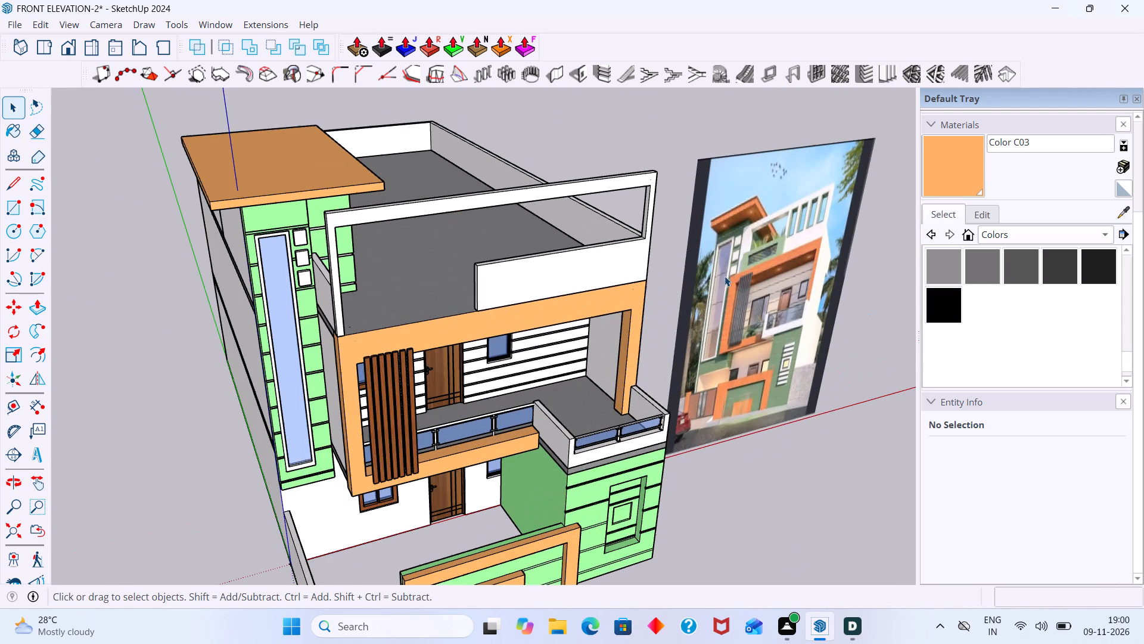
{"action": "middle_click_drag", "start_coordinate": [366, 284], "coordinate": [309, 273]}
{"action": "scroll", "coordinate": [309, 273], "scroll_direction": "up", "scroll_amount": 4}
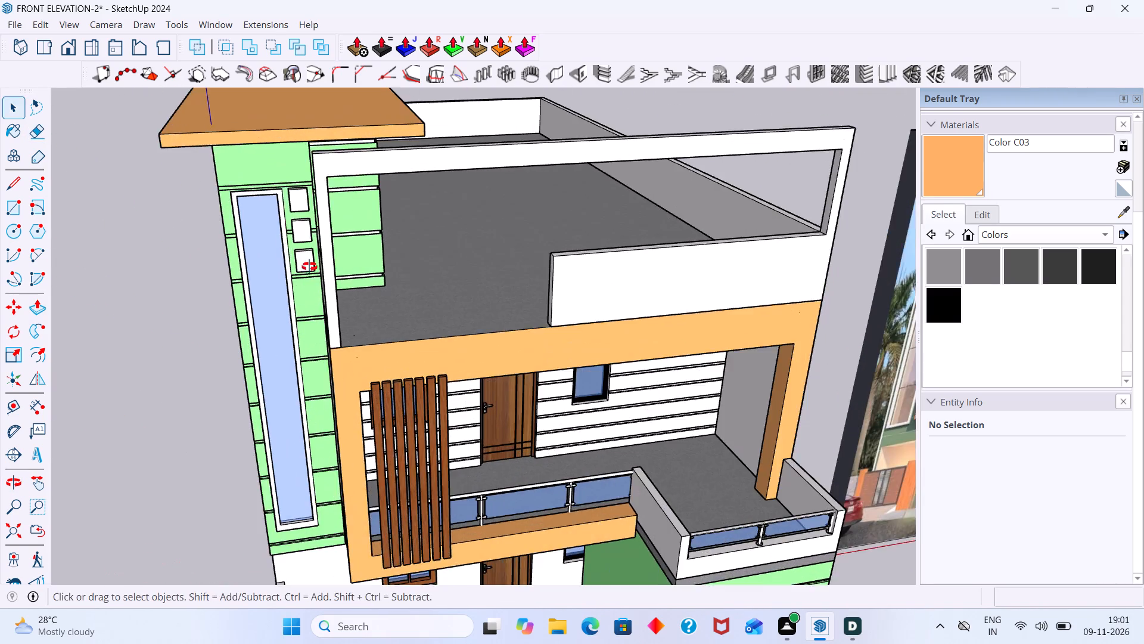
{"action": "middle_click_drag", "start_coordinate": [313, 267], "coordinate": [148, 261]}
{"action": "scroll", "coordinate": [271, 241], "scroll_direction": "up", "scroll_amount": 10}
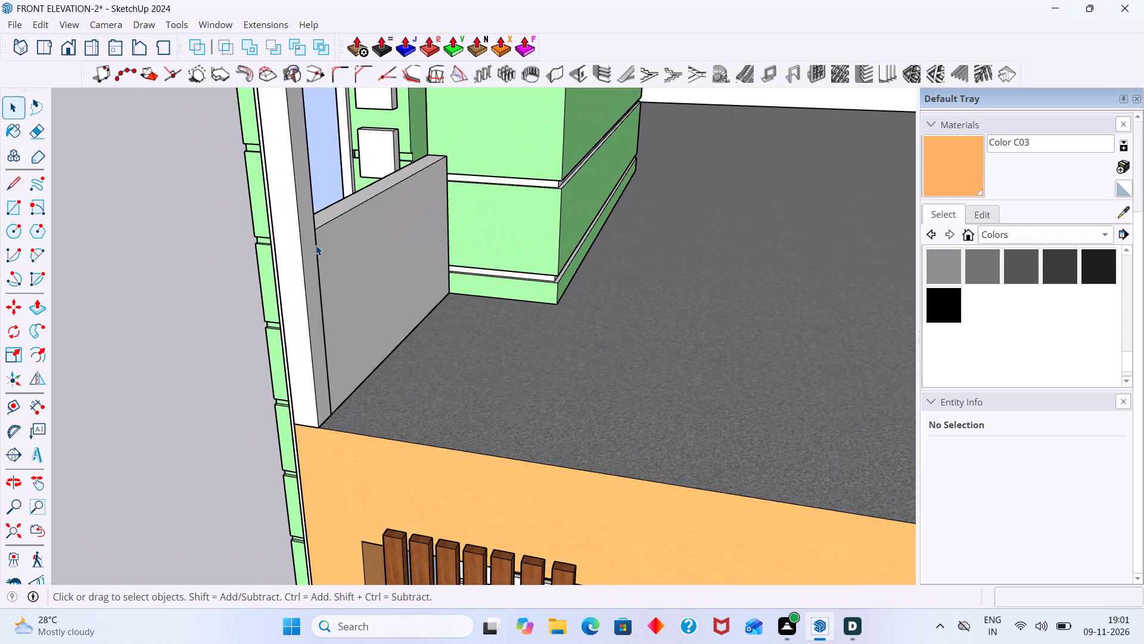
{"action": "left_click", "coordinate": [306, 252]}
{"action": "double_click", "coordinate": [306, 252]}
{"action": "left_click", "coordinate": [309, 255]}
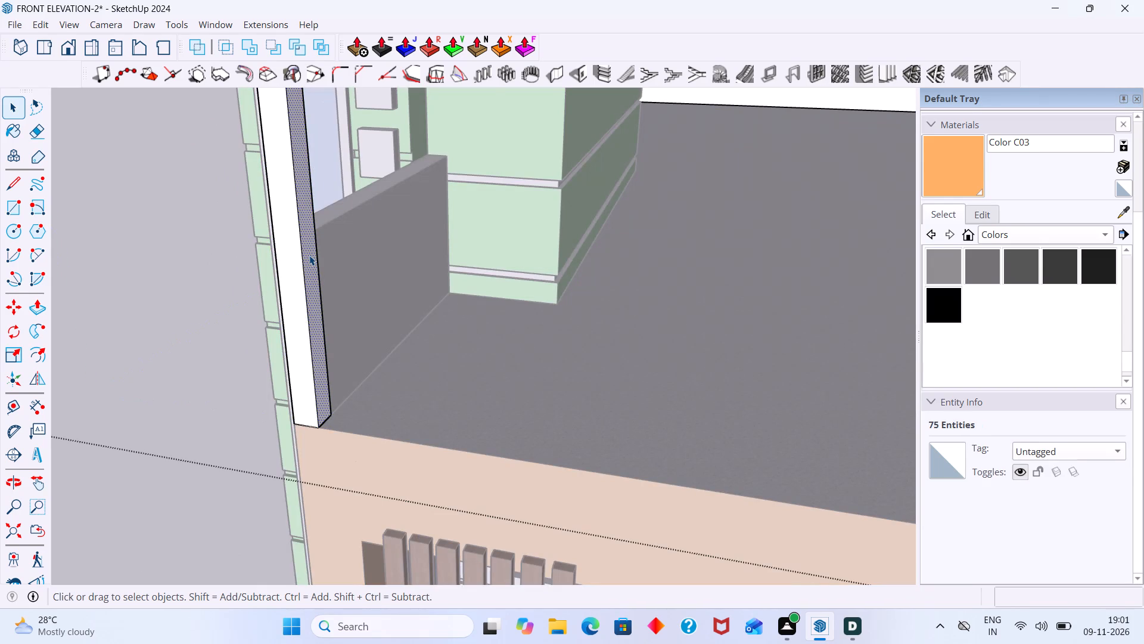
{"action": "key", "text": "p"}
{"action": "left_click", "coordinate": [309, 256]}
{"action": "scroll", "coordinate": [332, 273], "scroll_direction": "down", "scroll_amount": 2}
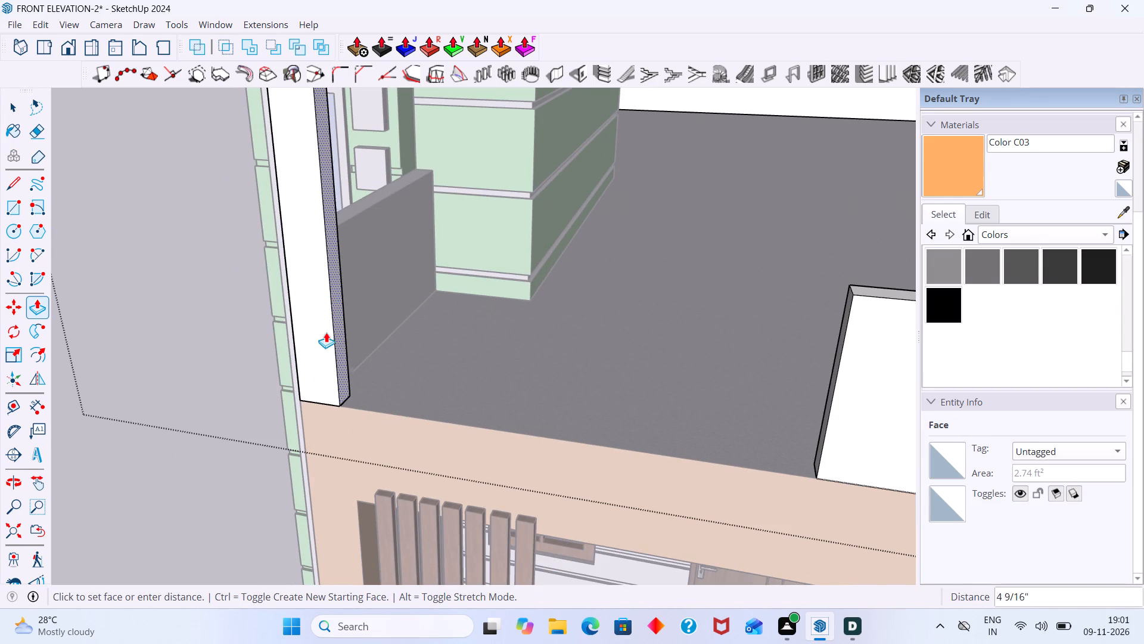
{"action": "scroll", "coordinate": [337, 383], "scroll_direction": "down", "scroll_amount": 7}
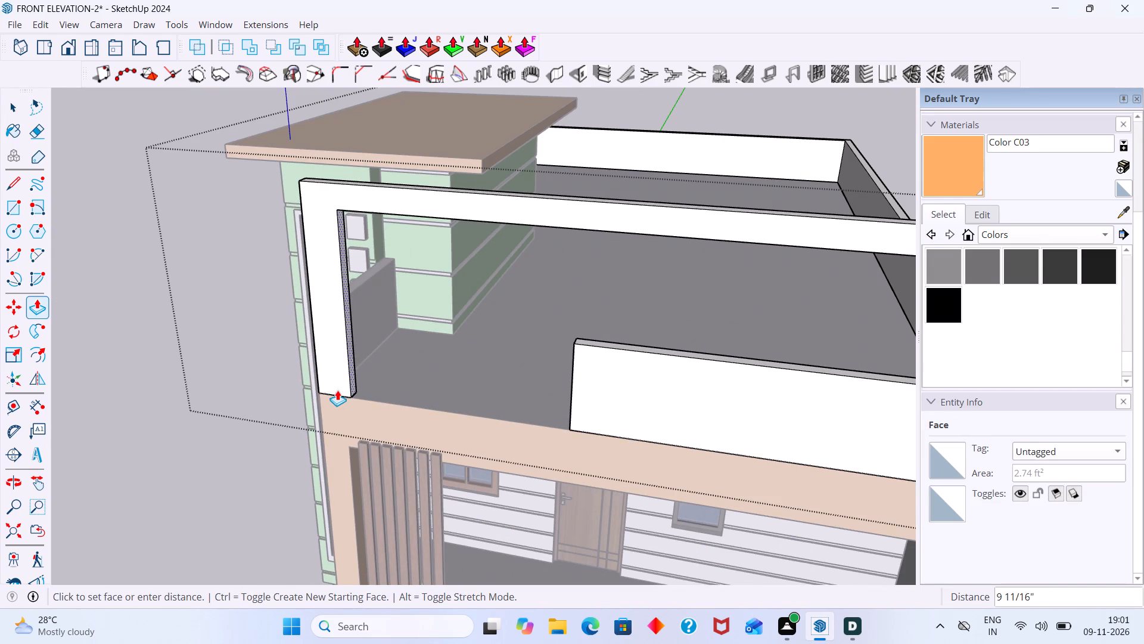
{"action": "scroll", "coordinate": [338, 394], "scroll_direction": "down", "scroll_amount": 10}
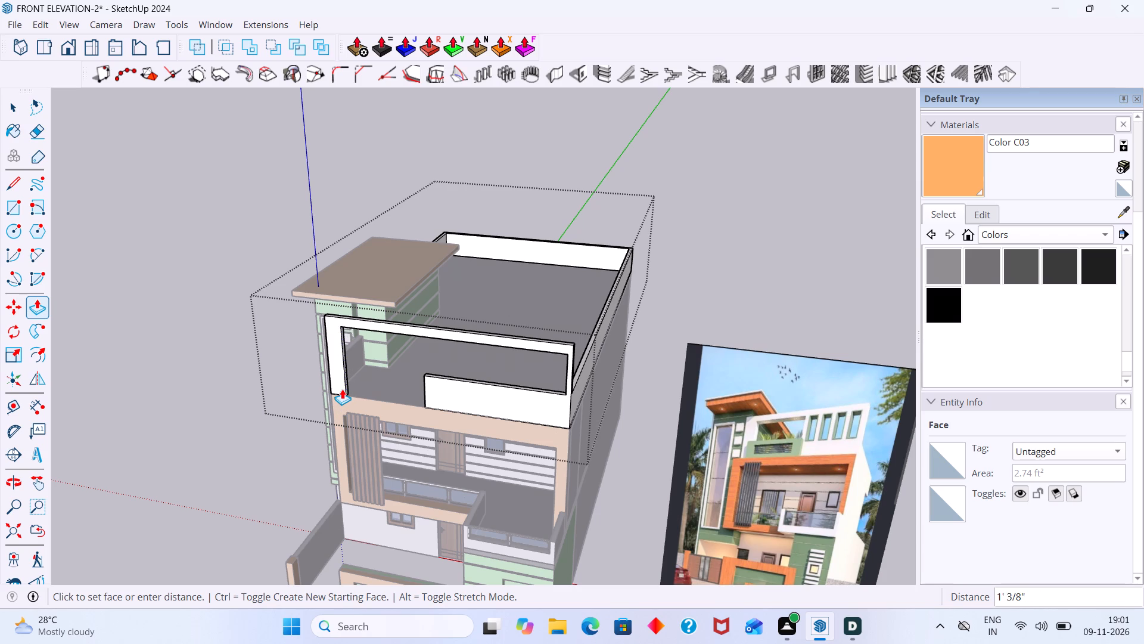
{"action": "left_click", "coordinate": [342, 389]}
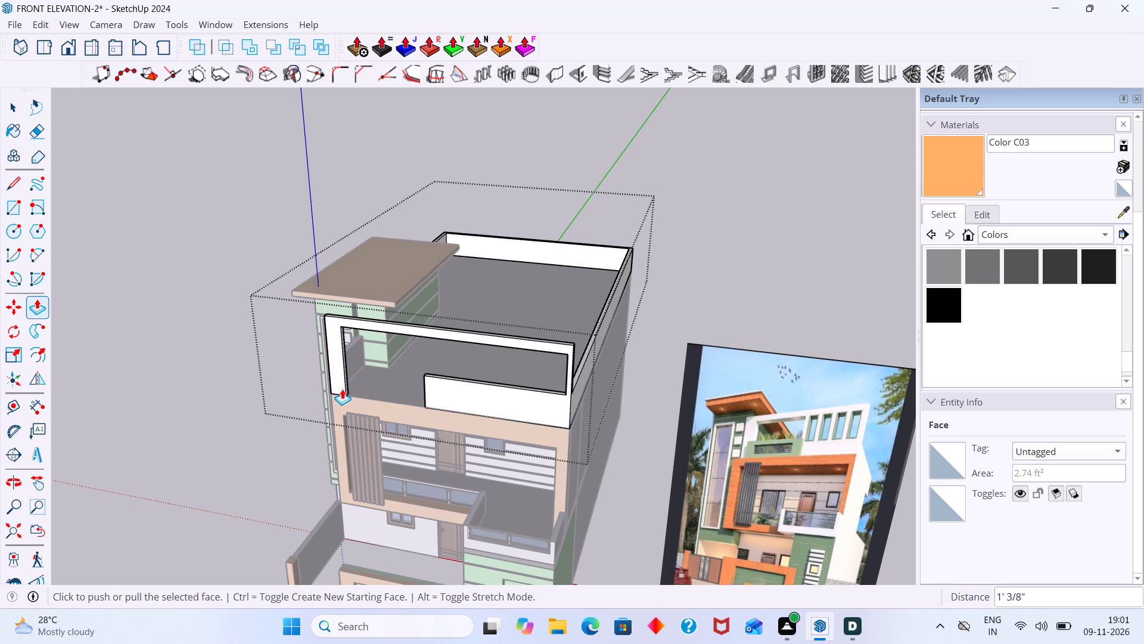
{"action": "key", "text": "space"}
{"action": "left_click", "coordinate": [848, 281]}
Reopen the parapet group, Push/Pull the inner face of the post farthest from the tower by 1", and close the group.
{"action": "middle_click_drag", "start_coordinate": [519, 385], "coordinate": [617, 381]}
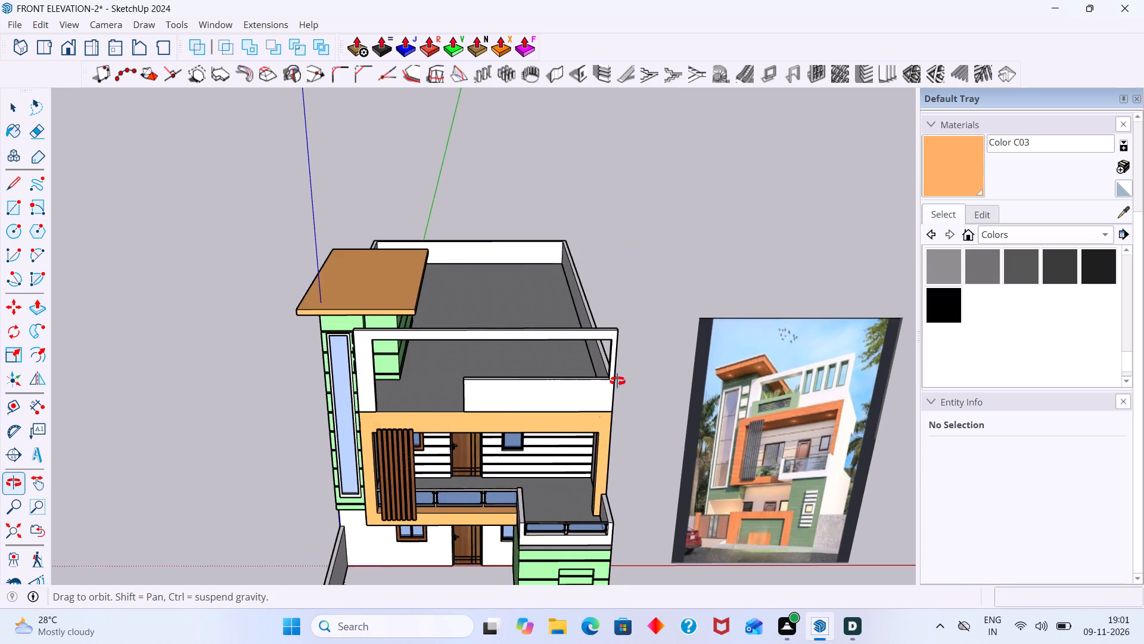
{"action": "middle_click_drag", "start_coordinate": [617, 381], "coordinate": [622, 380]}
{"action": "scroll", "coordinate": [617, 373], "scroll_direction": "up", "scroll_amount": 15}
{"action": "middle_click_drag", "start_coordinate": [613, 358], "coordinate": [707, 333]}
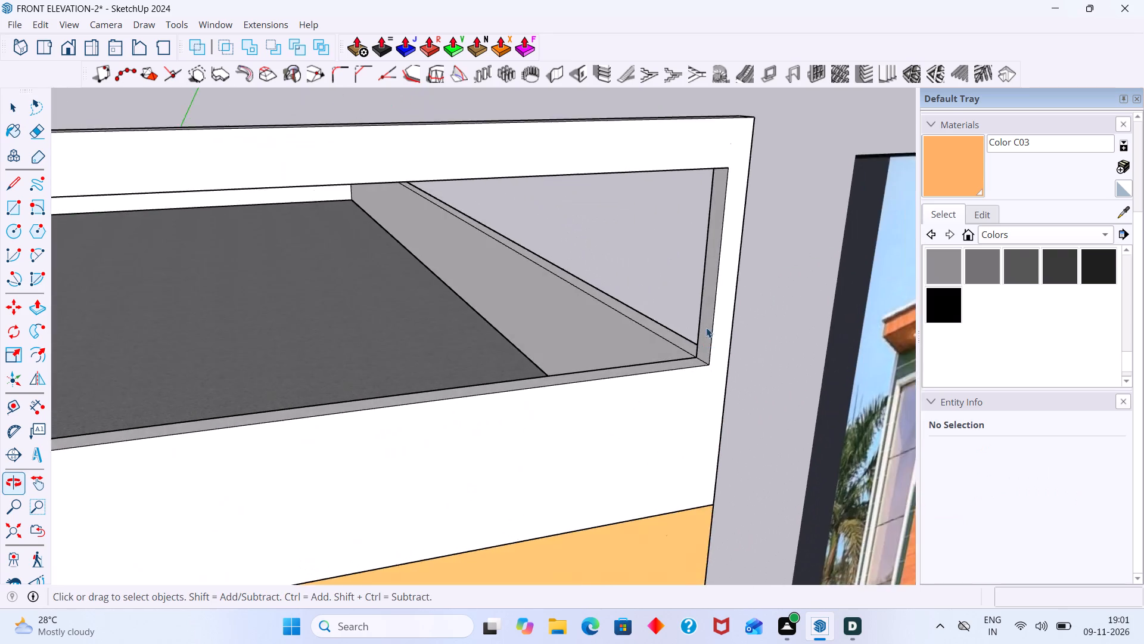
{"action": "scroll", "coordinate": [702, 308], "scroll_direction": "up", "scroll_amount": 4}
{"action": "left_click", "coordinate": [720, 300]}
{"action": "triple_click", "coordinate": [720, 300]}
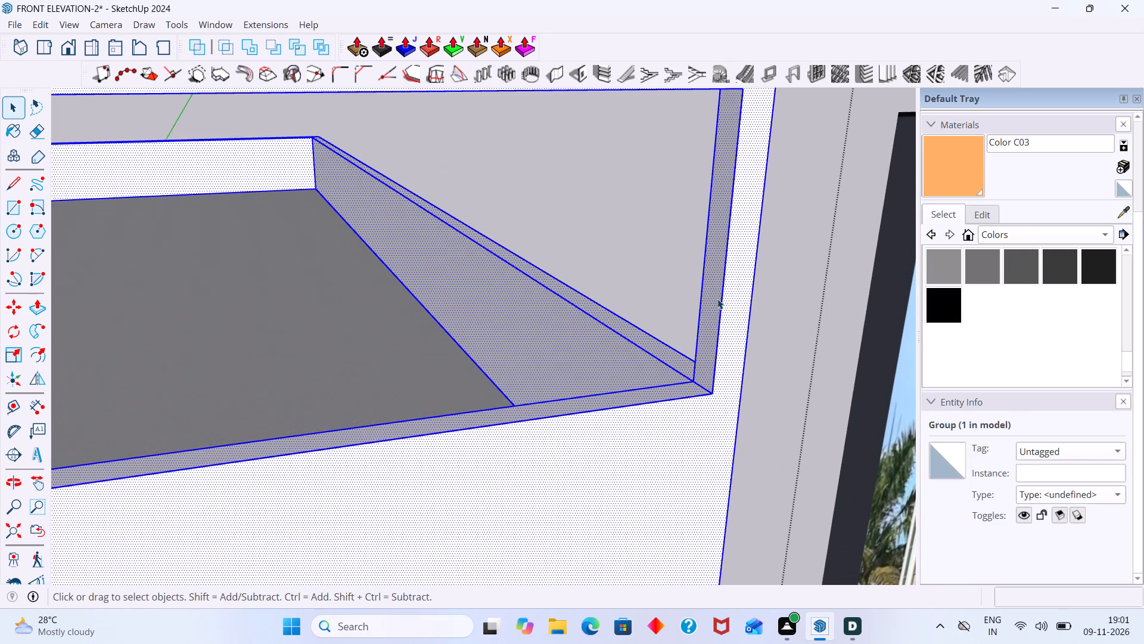
{"action": "left_click", "coordinate": [717, 299]}
{"action": "scroll", "coordinate": [716, 299], "scroll_direction": "up", "scroll_amount": 3}
{"action": "left_click", "coordinate": [708, 299]}
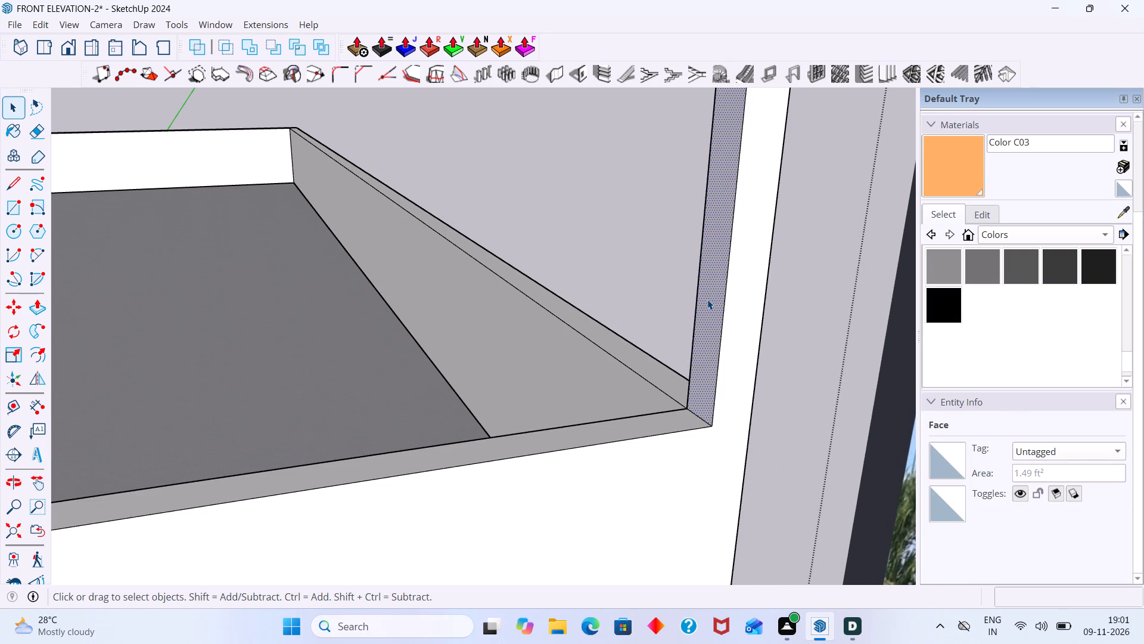
{"action": "key", "text": "p"}
{"action": "left_click", "coordinate": [707, 299]}
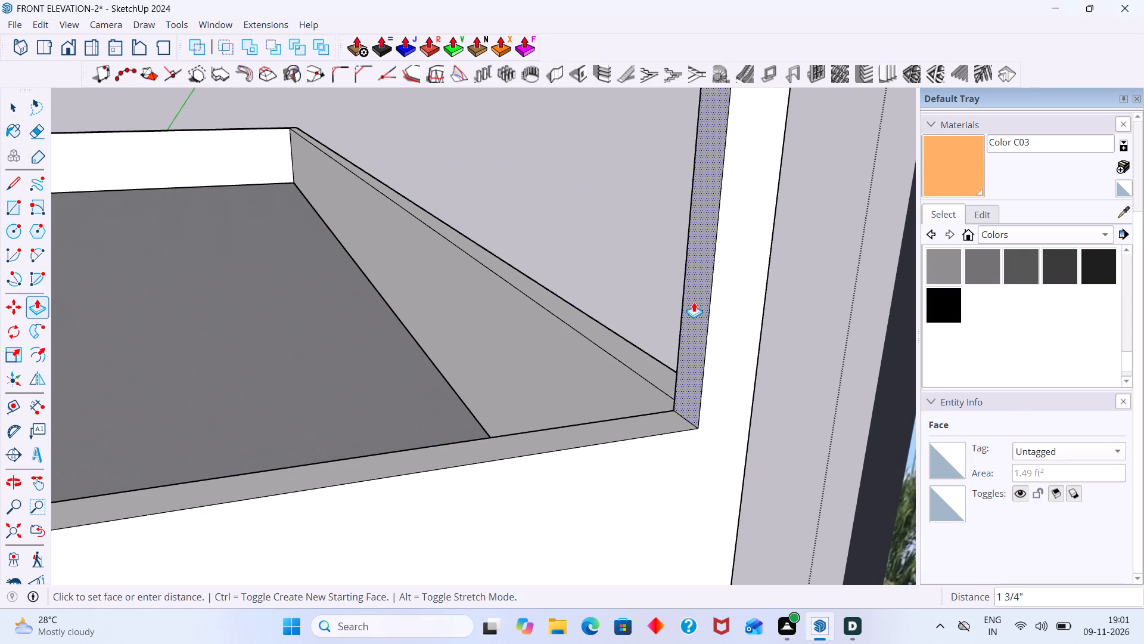
{"action": "key", "text": "1"}
{"action": "key", "text": "apostrophe"}
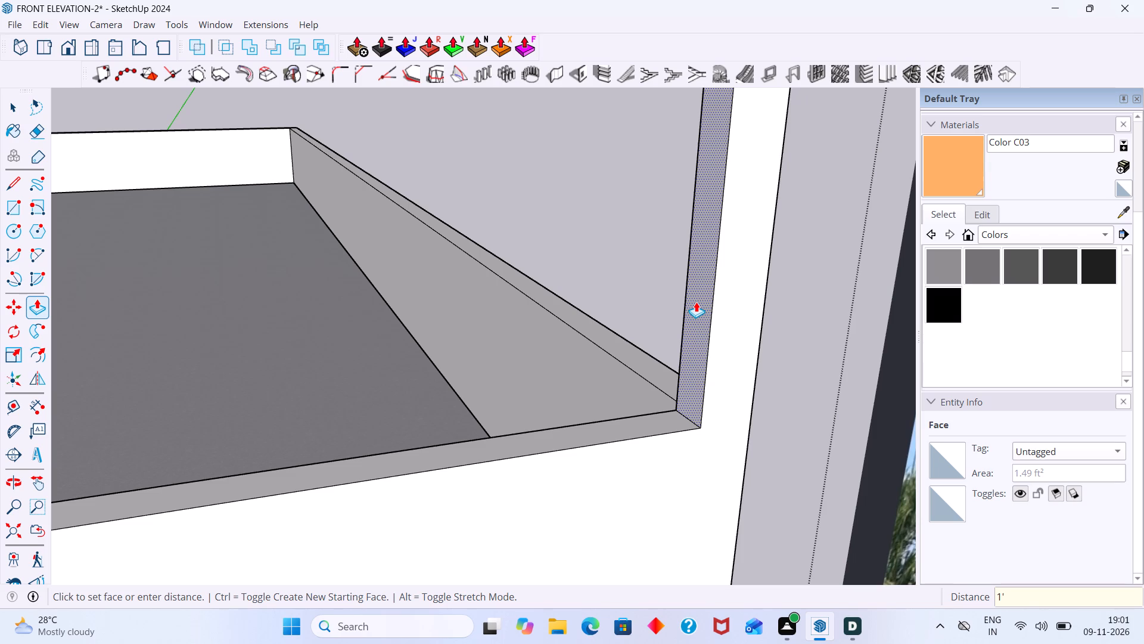
{"action": "key", "text": "BackSpace"}
{"action": "key", "text": "shift+quotedbl"}
{"action": "key", "text": "Return"}
{"action": "scroll", "coordinate": [704, 308], "scroll_direction": "down", "scroll_amount": 9}
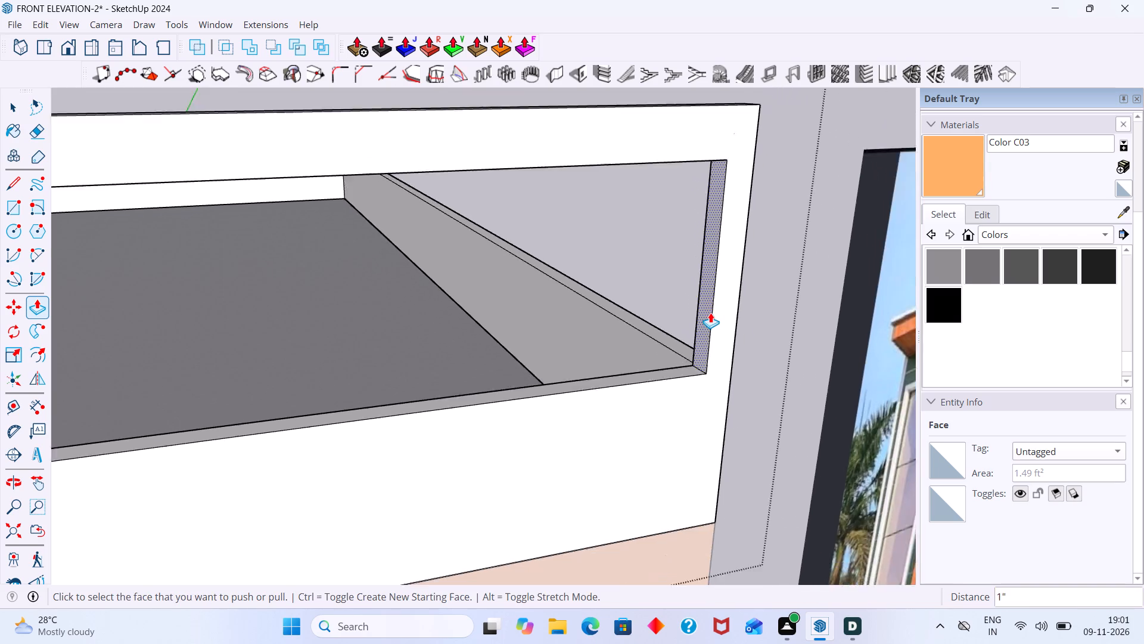
{"action": "scroll", "coordinate": [710, 312], "scroll_direction": "down", "scroll_amount": 13}
{"action": "middle_click", "coordinate": [712, 313]}
{"action": "scroll", "coordinate": [711, 315], "scroll_direction": "down", "scroll_amount": 2}
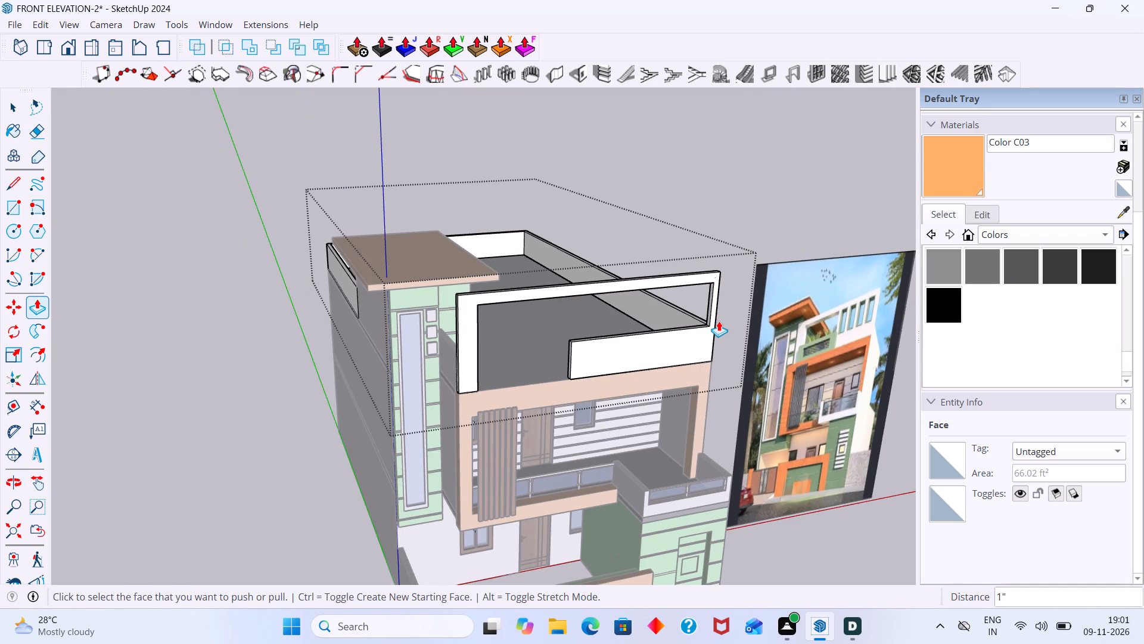
{"action": "key", "text": "space"}
{"action": "left_click", "coordinate": [782, 237]}
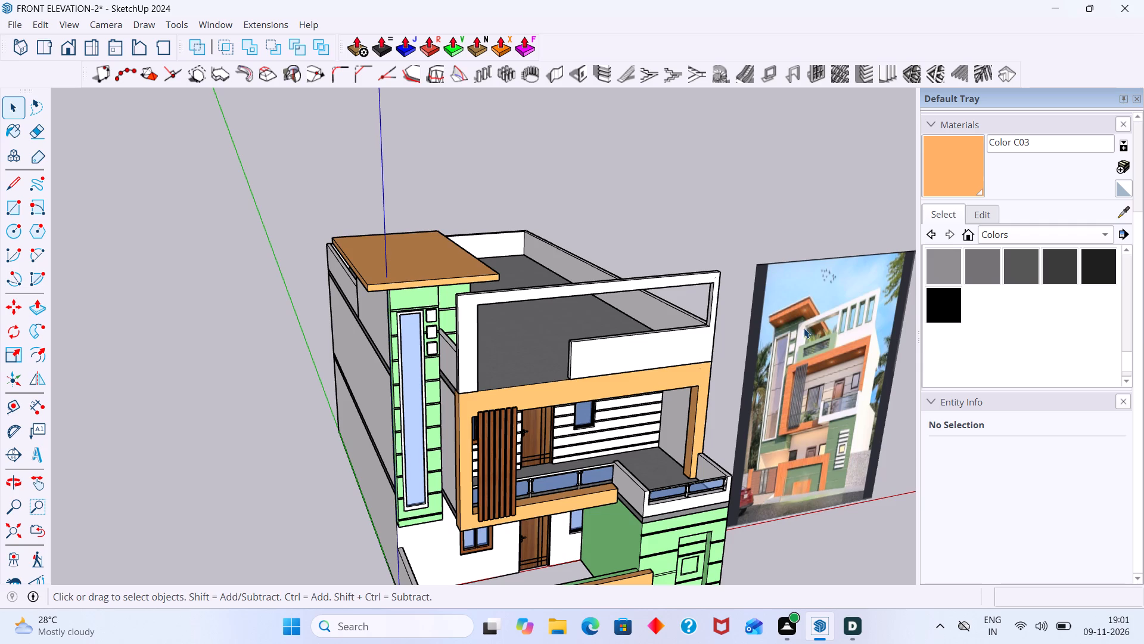
Examine the roof-level frame, slotted openings and parapet in the reference image and compare them with the model.
{"action": "middle_click_drag", "start_coordinate": [795, 327], "coordinate": [601, 295], "text": "shift"}
{"action": "scroll", "coordinate": [496, 286], "scroll_direction": "up", "scroll_amount": 13}
{"action": "scroll", "coordinate": [502, 274], "scroll_direction": "down", "scroll_amount": 6}
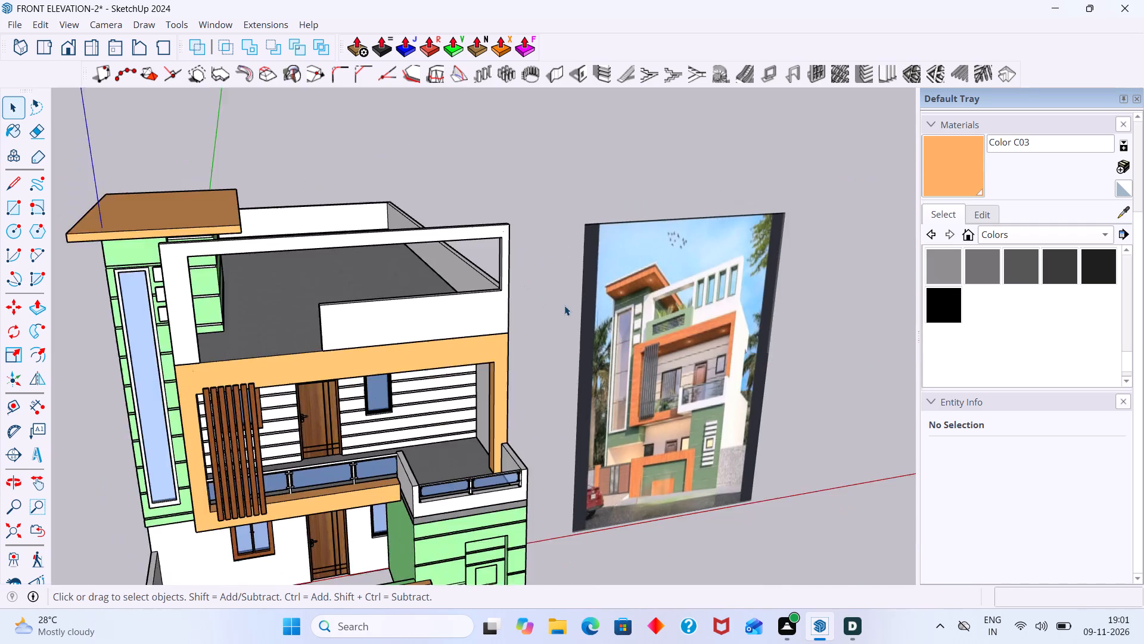
{"action": "scroll", "coordinate": [564, 305], "scroll_direction": "down", "scroll_amount": 3}
{"action": "scroll", "coordinate": [767, 284], "scroll_direction": "up", "scroll_amount": 16}
{"action": "scroll", "coordinate": [722, 300], "scroll_direction": "down", "scroll_amount": 12}
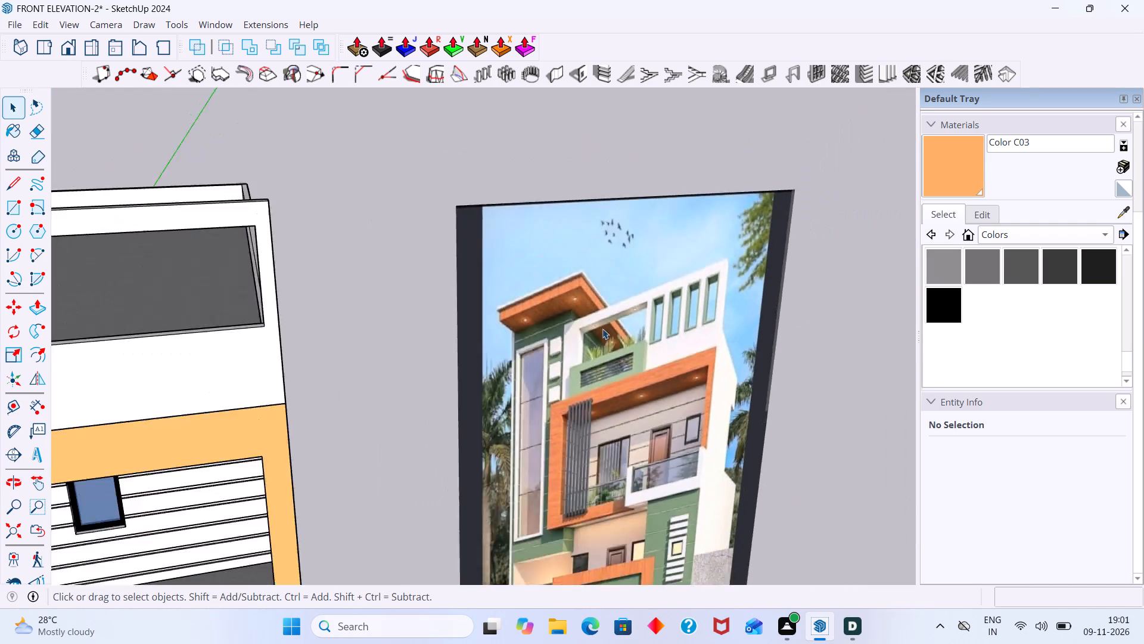
{"action": "scroll", "coordinate": [602, 329], "scroll_direction": "down", "scroll_amount": 6}
{"action": "middle_click_drag", "start_coordinate": [506, 338], "coordinate": [556, 326], "text": "shift"}
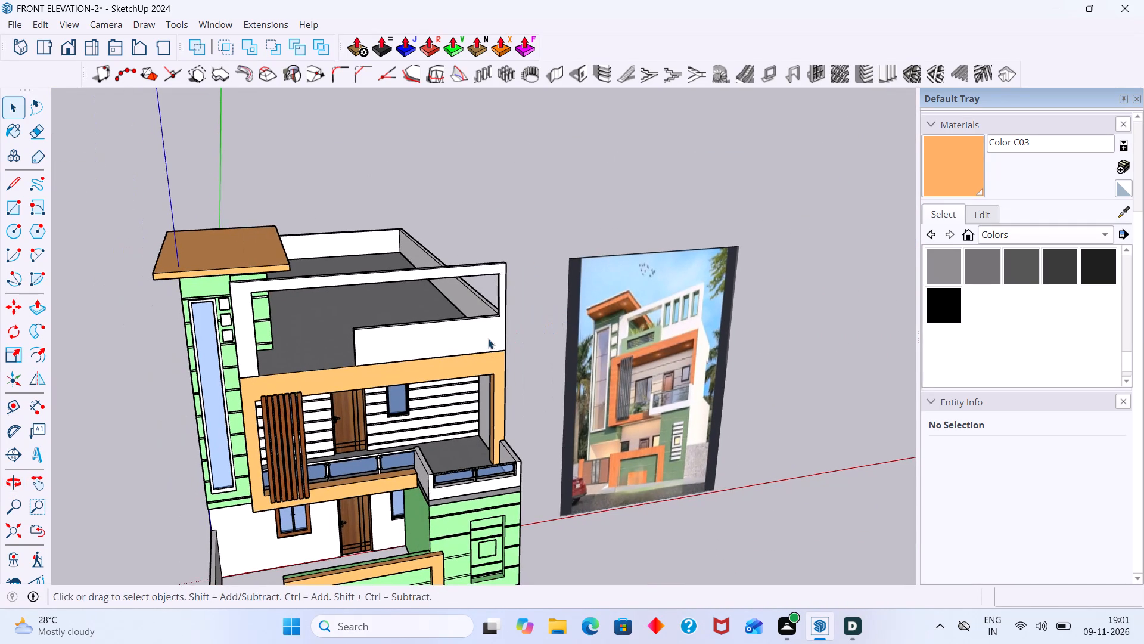
{"action": "middle_click_drag", "start_coordinate": [505, 332], "coordinate": [571, 313], "text": "shift"}
{"action": "middle_click_drag", "start_coordinate": [433, 345], "coordinate": [499, 332]}
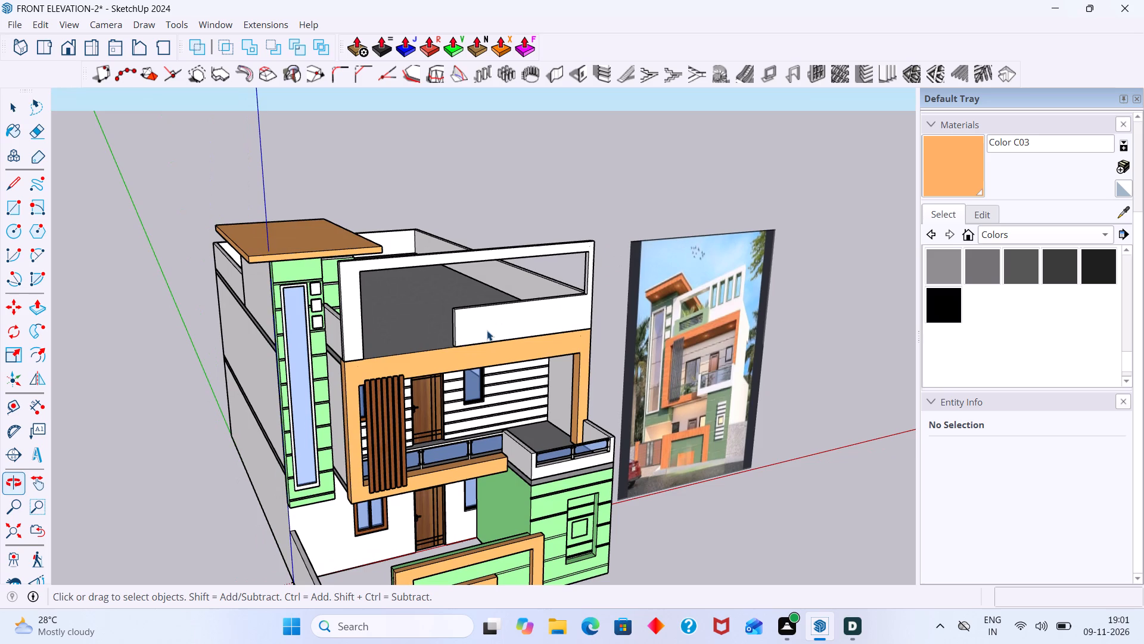
{"action": "middle_click_drag", "start_coordinate": [436, 355], "coordinate": [394, 385]}
{"action": "scroll", "coordinate": [754, 336], "scroll_direction": "up", "scroll_amount": 8}
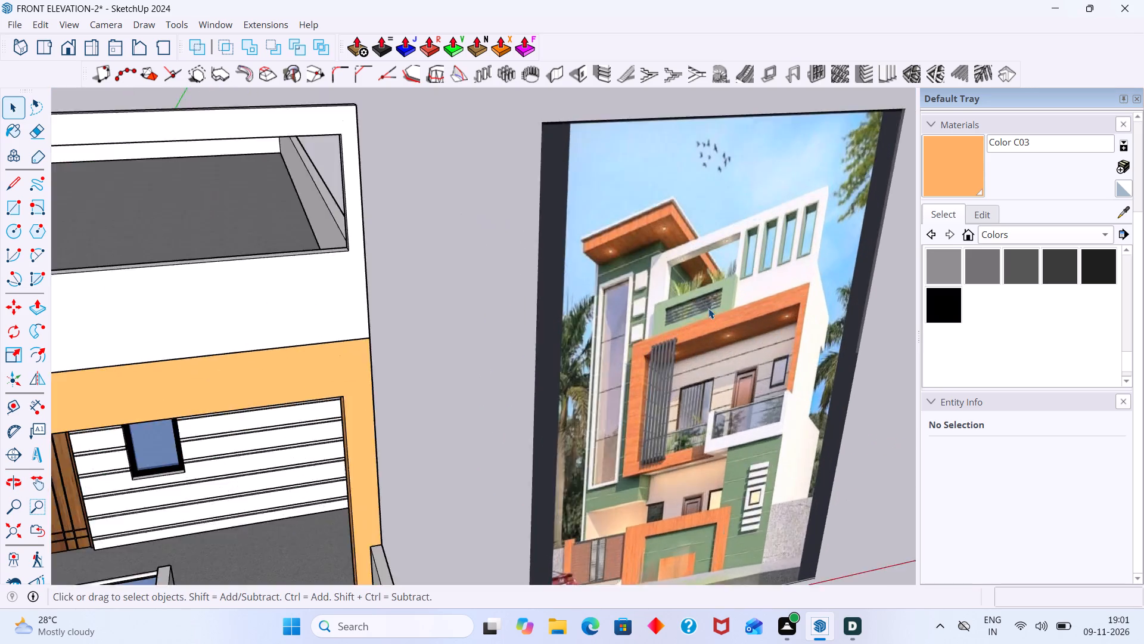
{"action": "scroll", "coordinate": [708, 308], "scroll_direction": "up", "scroll_amount": 7}
{"action": "middle_click_drag", "start_coordinate": [794, 285], "coordinate": [788, 287]}
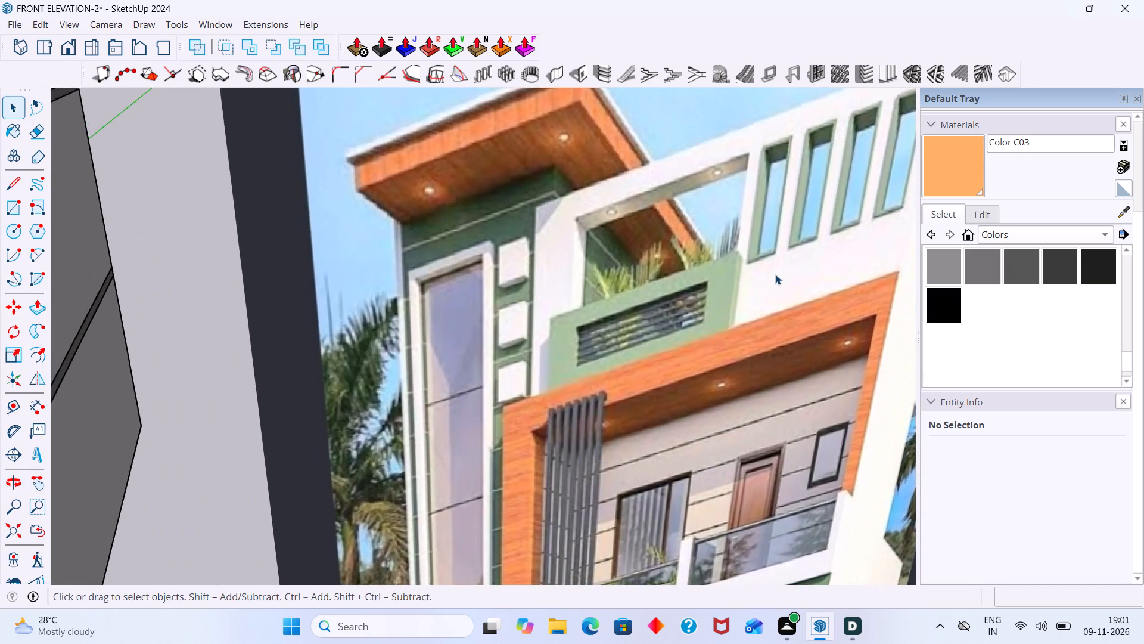
{"action": "scroll", "coordinate": [775, 274], "scroll_direction": "down", "scroll_amount": 18}
Open the parapet group and draw a rectangle about 11 9/16" wide and 3' high on the low wall's front face at its tower-side end.
{"action": "scroll", "coordinate": [452, 317], "scroll_direction": "up", "scroll_amount": 3}
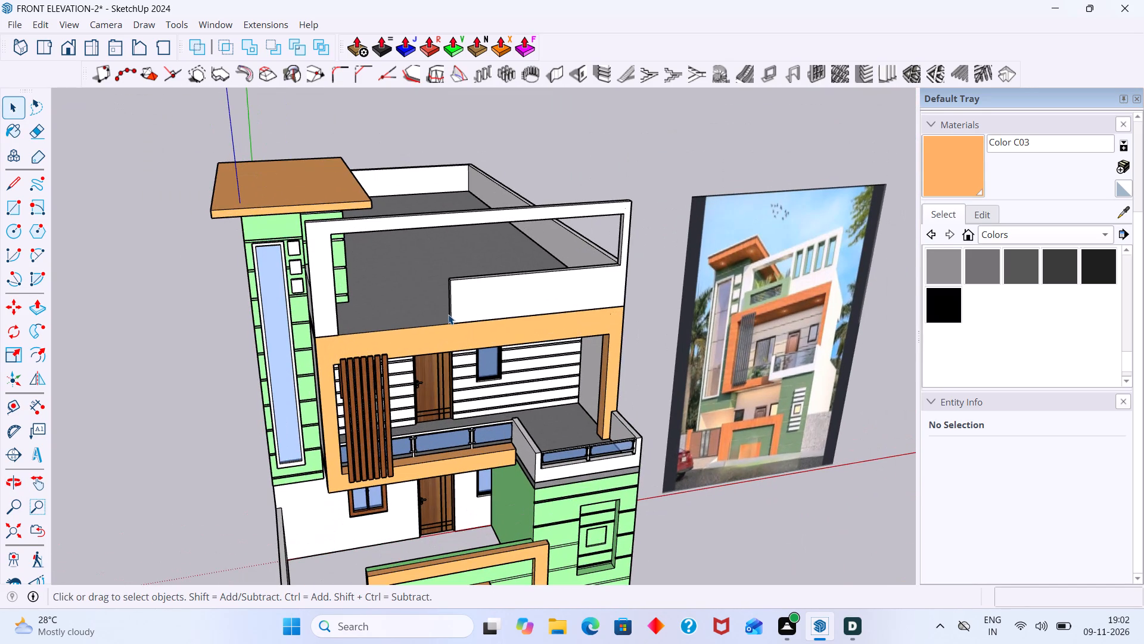
{"action": "scroll", "coordinate": [459, 299], "scroll_direction": "up", "scroll_amount": 3}
{"action": "left_click", "coordinate": [459, 299]}
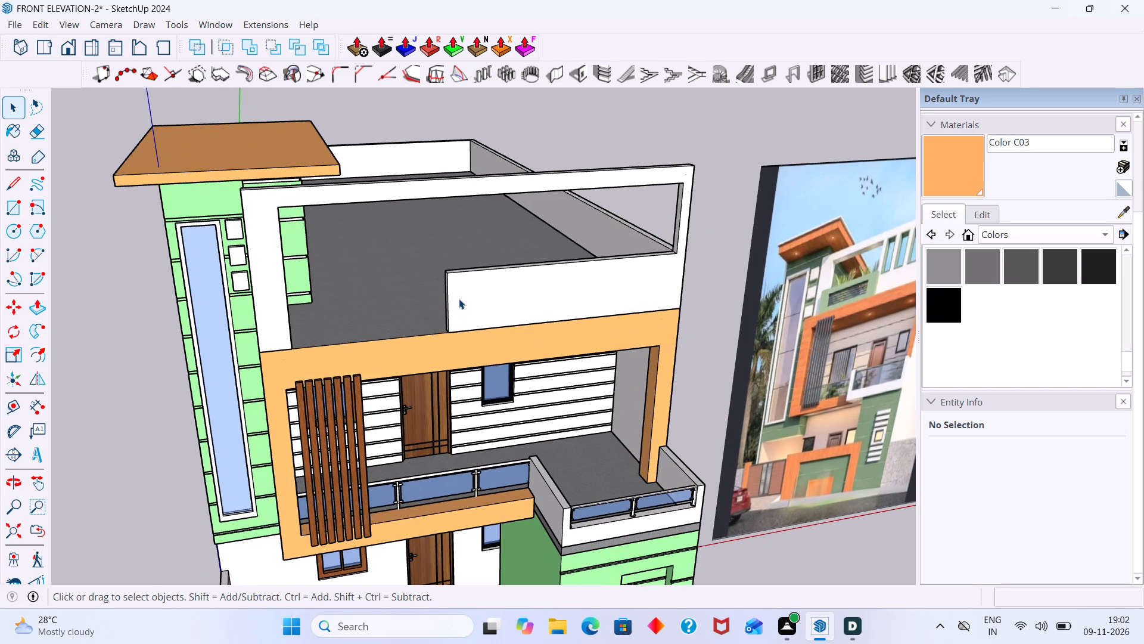
{"action": "double_click", "coordinate": [459, 299]}
{"action": "double_click", "coordinate": [462, 305]}
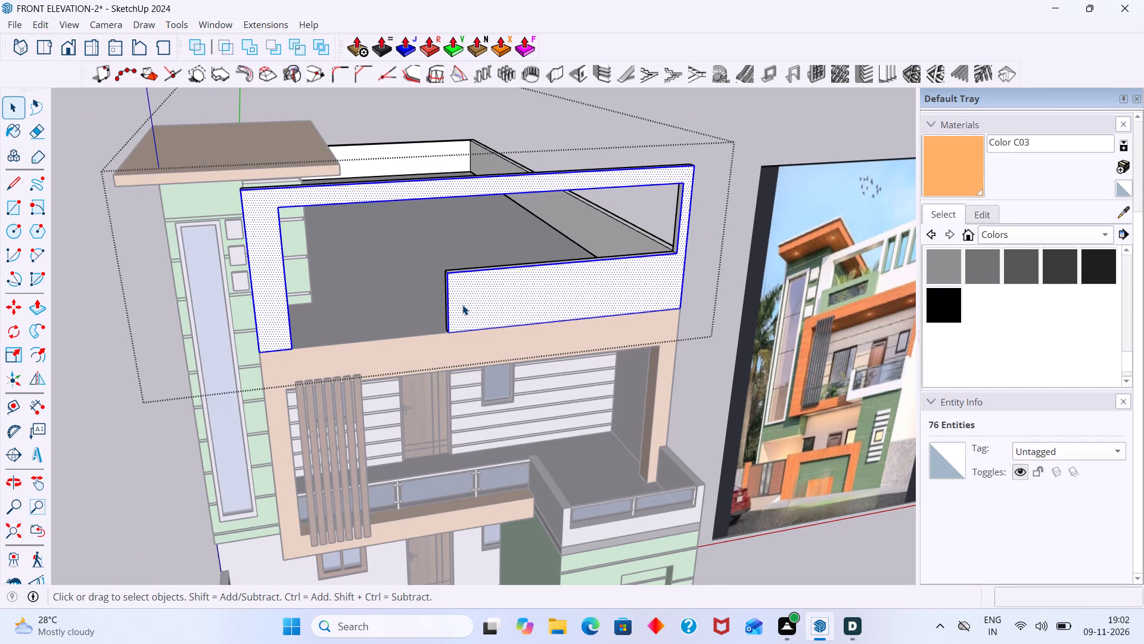
{"action": "left_click", "coordinate": [462, 305]}
{"action": "scroll", "coordinate": [462, 305], "scroll_direction": "up", "scroll_amount": 1}
{"action": "key", "text": "r"}
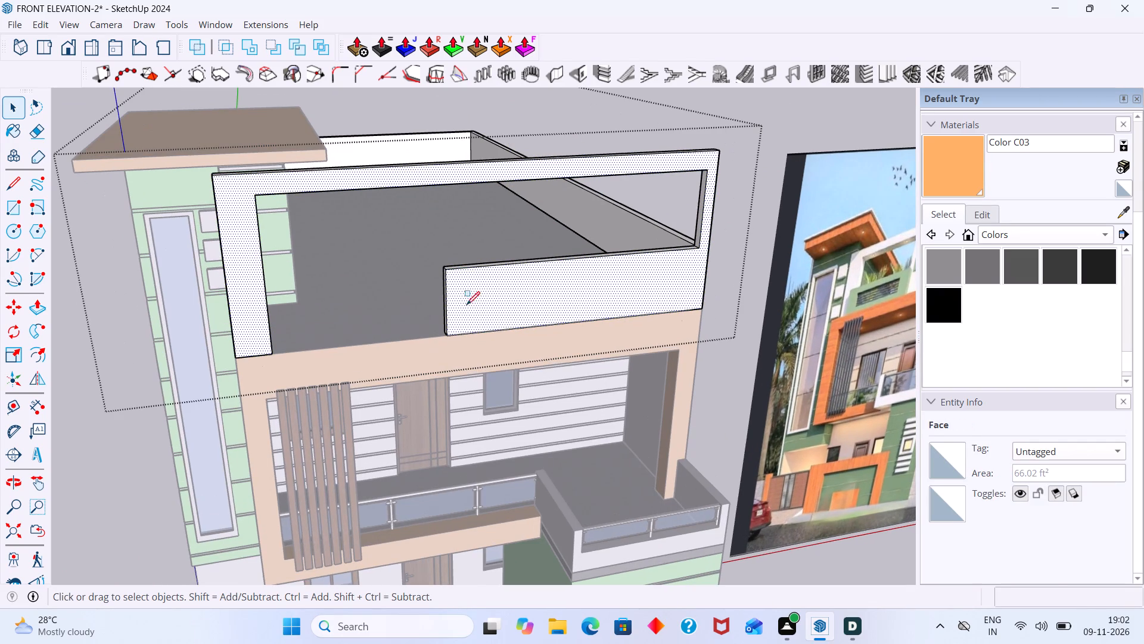
{"action": "left_click", "coordinate": [447, 270]}
{"action": "scroll", "coordinate": [464, 325], "scroll_direction": "down", "scroll_amount": 5}
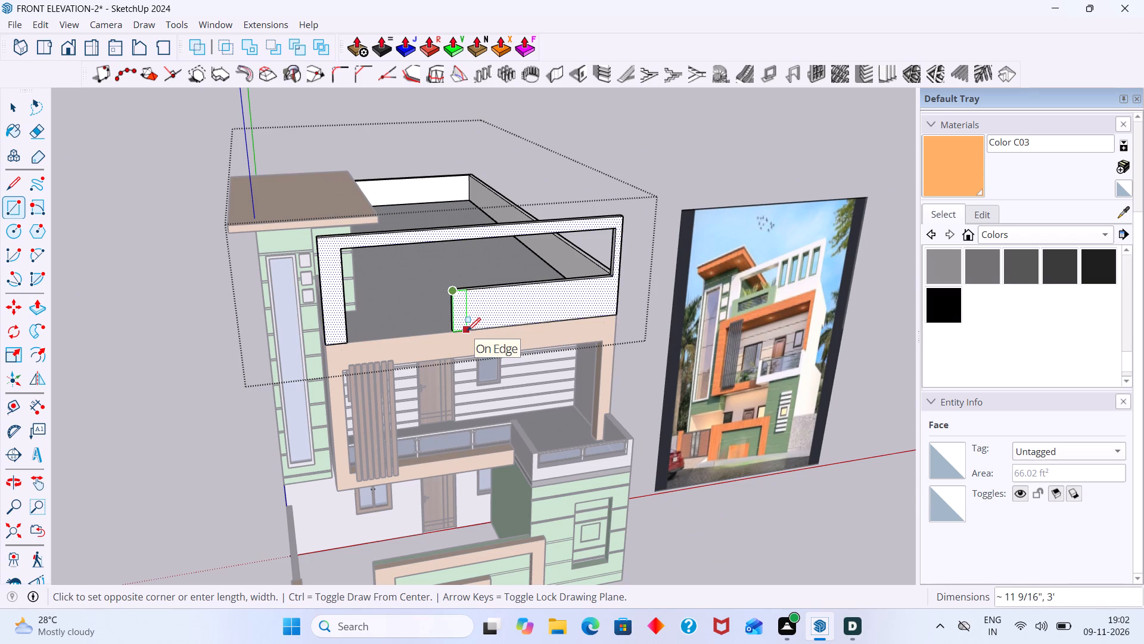
{"action": "scroll", "coordinate": [467, 331], "scroll_direction": "up", "scroll_amount": 1}
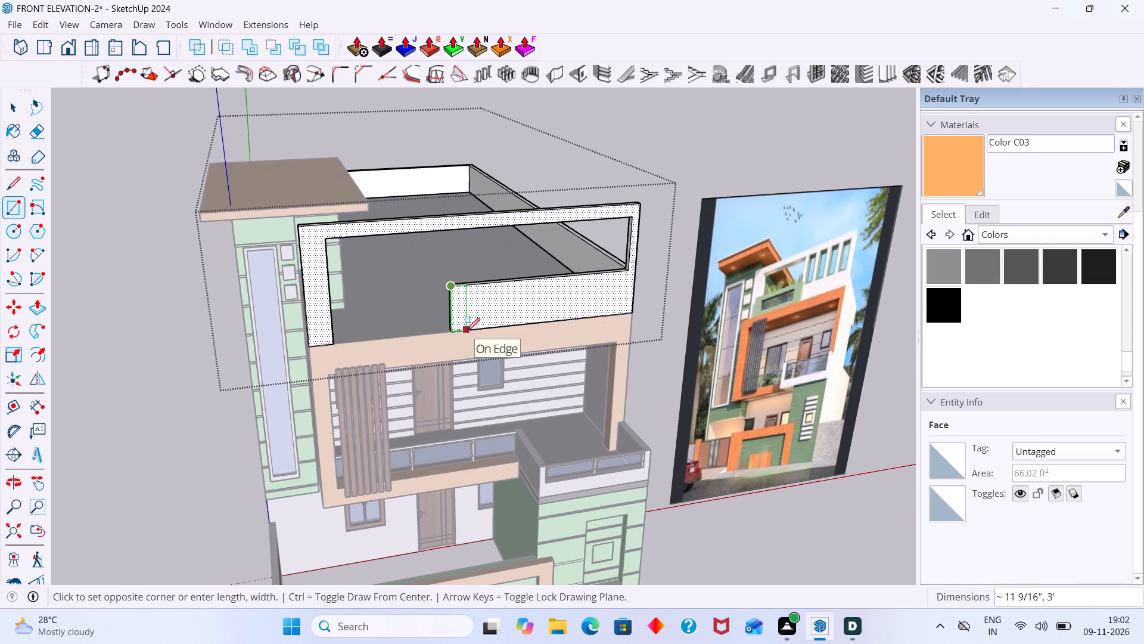
{"action": "left_click", "coordinate": [467, 331]}
{"action": "key", "text": "space"}
Push/Pull the new rectangle outward 6" from the front of the low parapet wall.
{"action": "left_click", "coordinate": [458, 317]}
{"action": "key", "text": "p"}
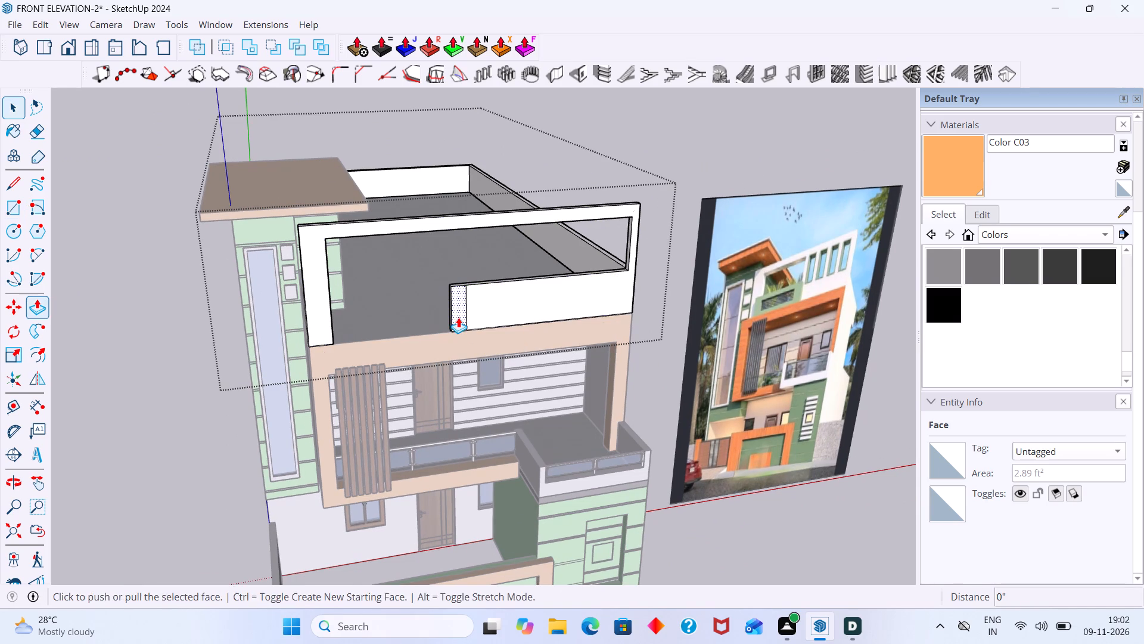
{"action": "left_click", "coordinate": [458, 317]}
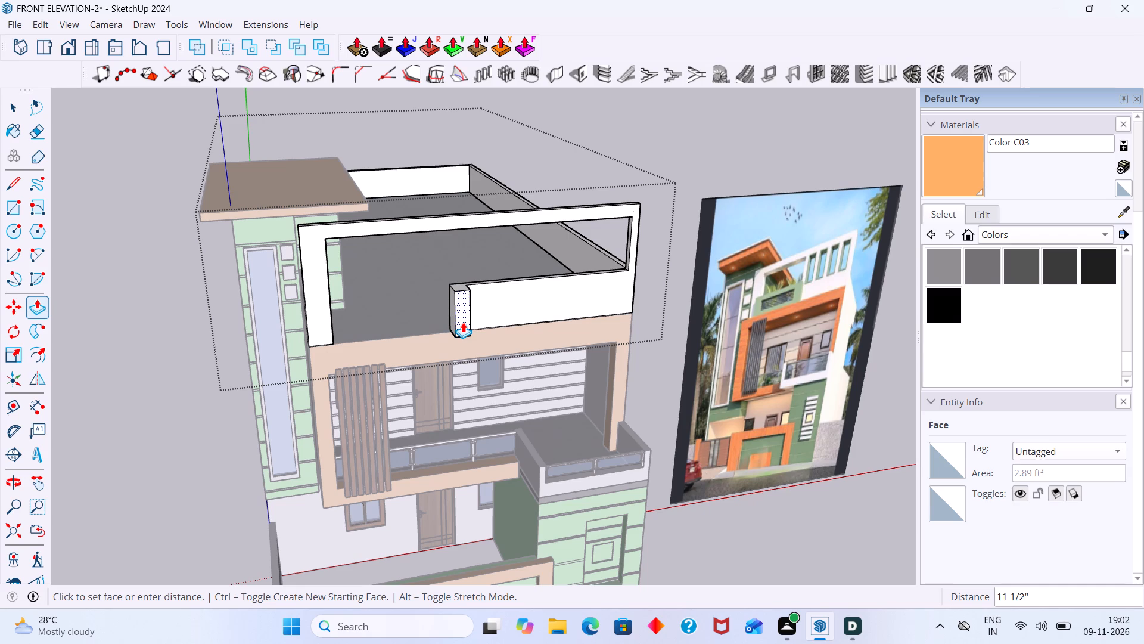
{"action": "key", "text": "6"}
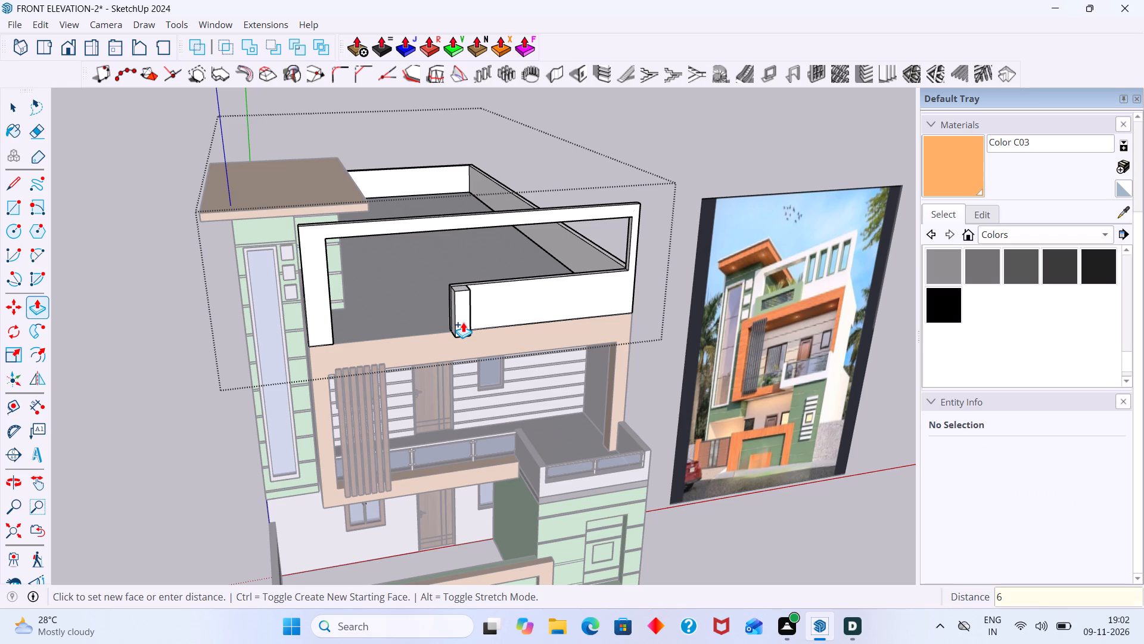
{"action": "key", "text": "shift+quotedbl"}
{"action": "key", "text": "Return"}
Push/Pull the block's tower-facing side about 8' 3 1/2" across the opening to overlap the tower-side post, and close the group.
{"action": "middle_click_drag", "start_coordinate": [463, 322], "coordinate": [517, 335]}
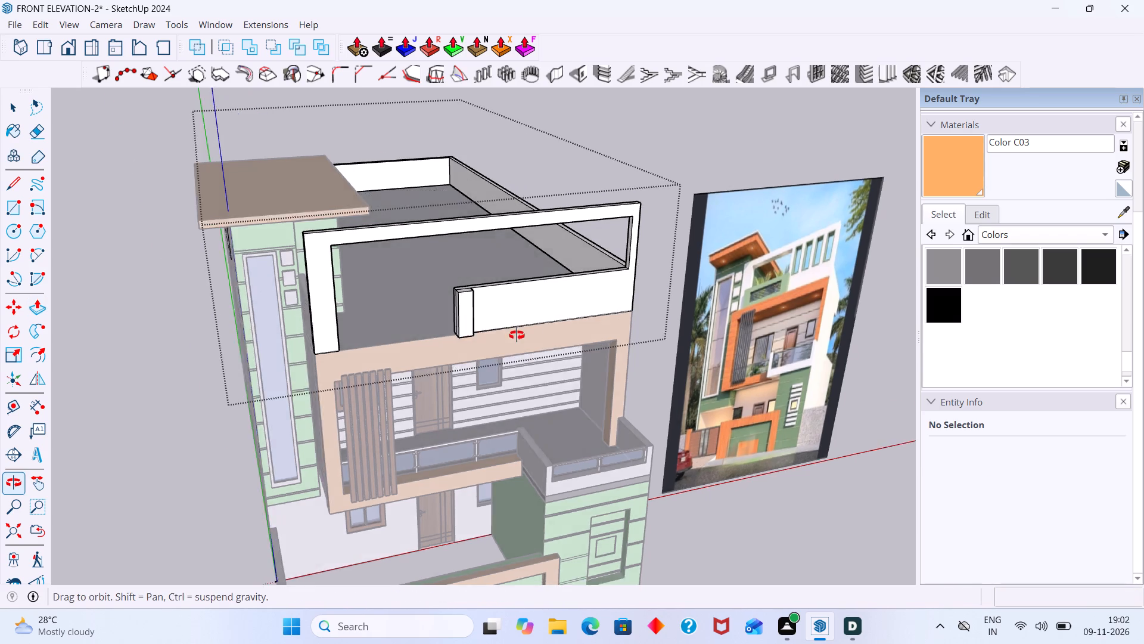
{"action": "middle_click_drag", "start_coordinate": [517, 335], "coordinate": [625, 339]}
{"action": "scroll", "coordinate": [464, 303], "scroll_direction": "up", "scroll_amount": 9}
{"action": "left_click", "coordinate": [523, 309]}
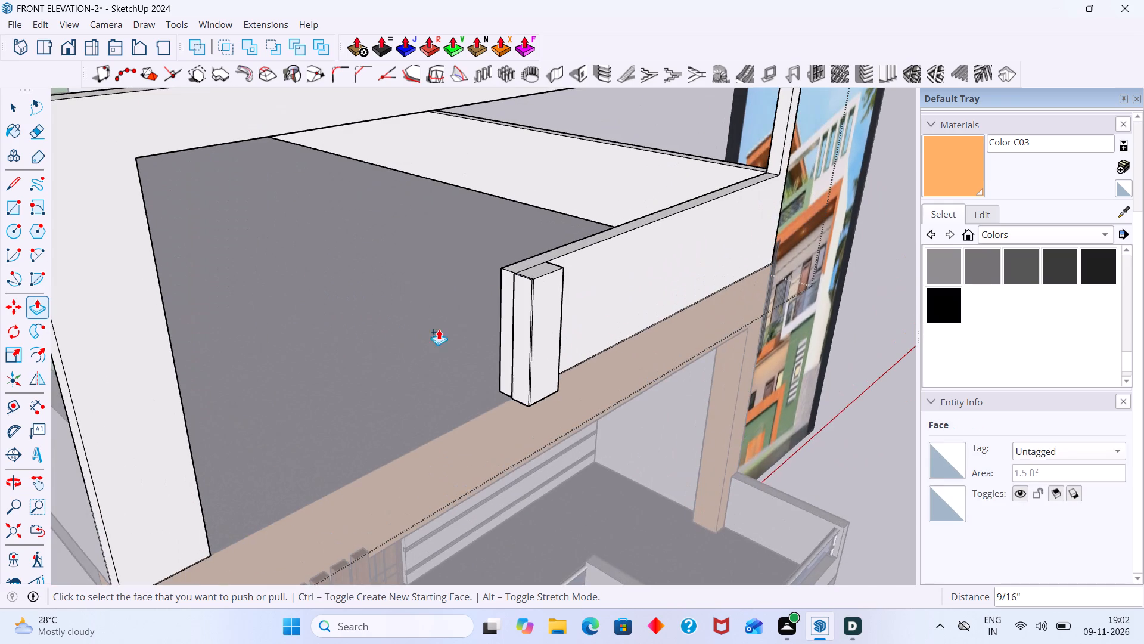
{"action": "key", "text": "ctrl+z"}
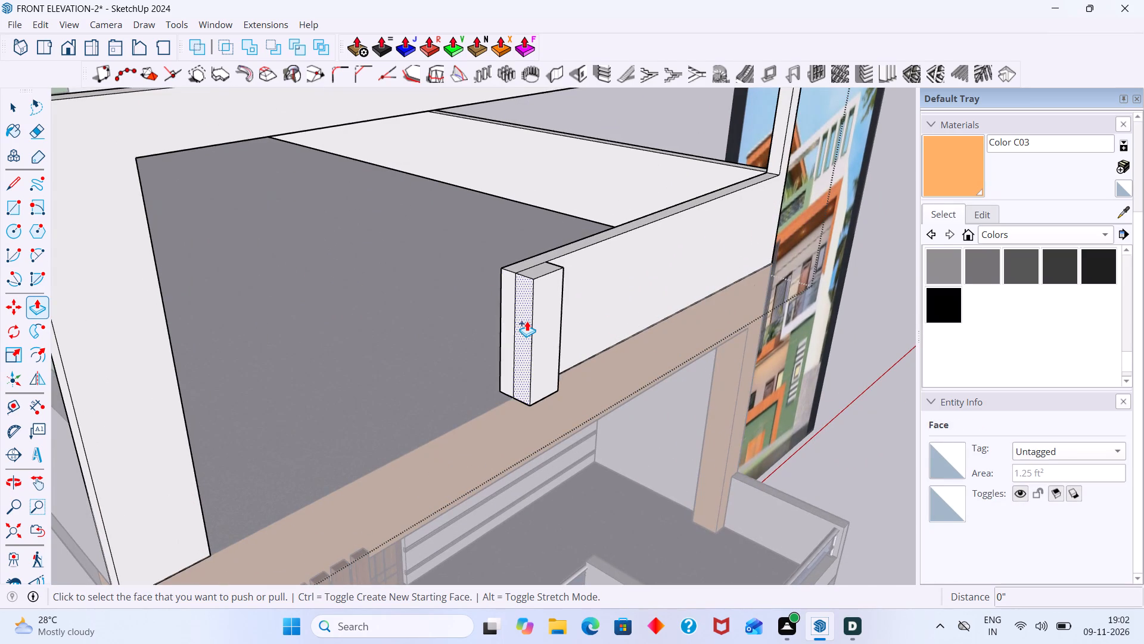
{"action": "left_click", "coordinate": [527, 321]}
{"action": "scroll", "coordinate": [319, 397], "scroll_direction": "down", "scroll_amount": 7}
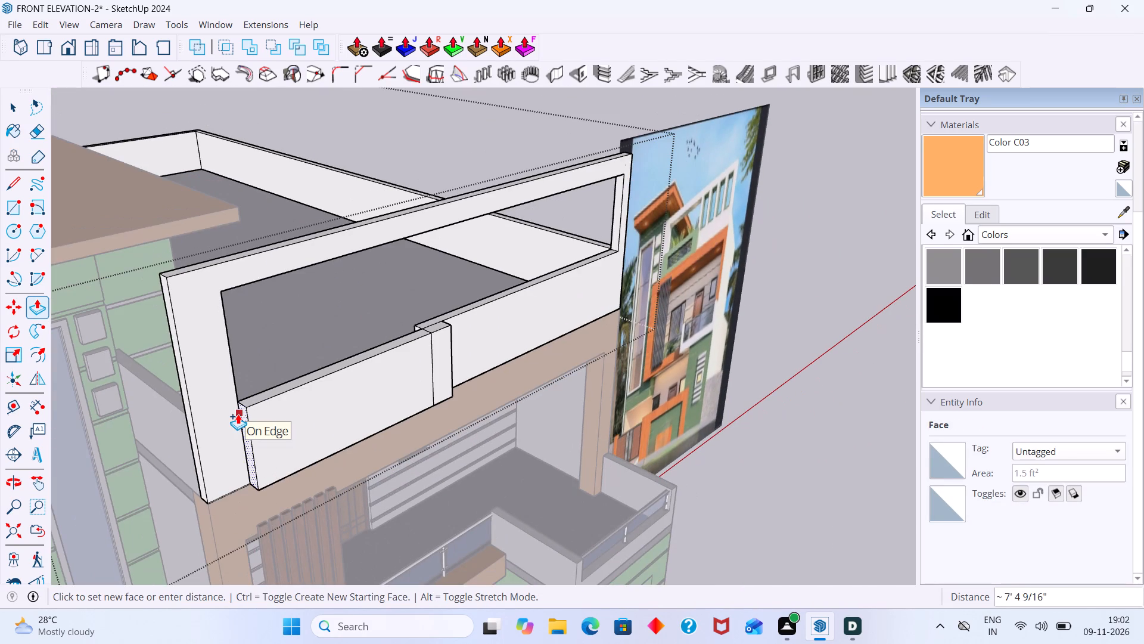
{"action": "middle_click_drag", "start_coordinate": [238, 414], "coordinate": [164, 397]}
{"action": "scroll", "coordinate": [232, 405], "scroll_direction": "down", "scroll_amount": 1}
{"action": "middle_click_drag", "start_coordinate": [219, 398], "coordinate": [182, 388]}
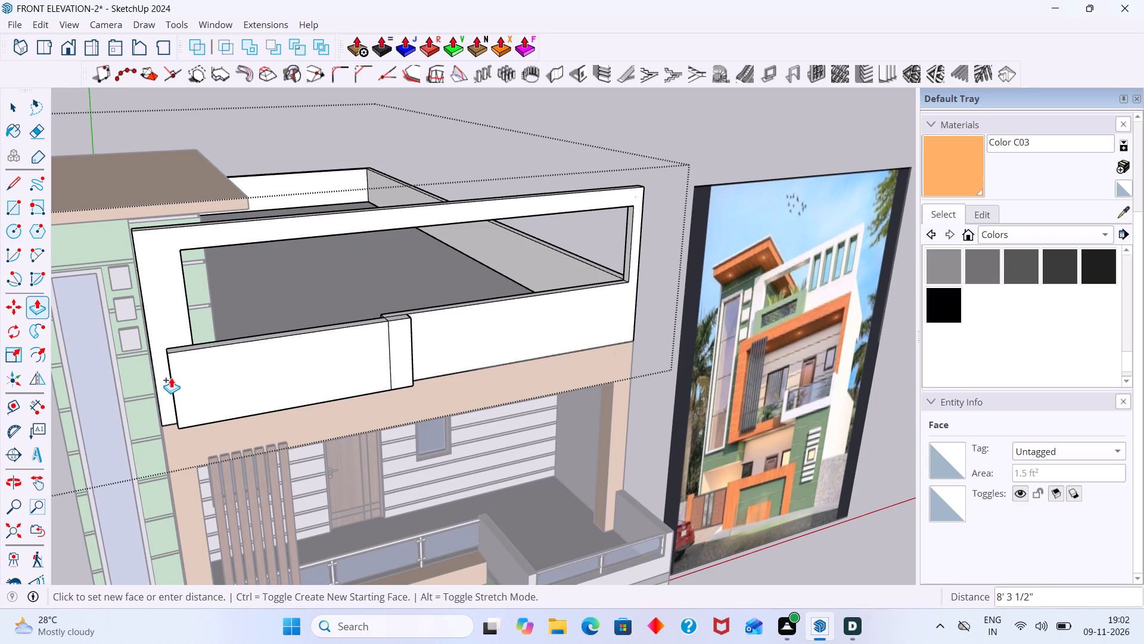
{"action": "left_click", "coordinate": [171, 377]}
{"action": "key", "text": "space"}
{"action": "scroll", "coordinate": [332, 348], "scroll_direction": "down", "scroll_amount": 4}
{"action": "left_click", "coordinate": [638, 184]}
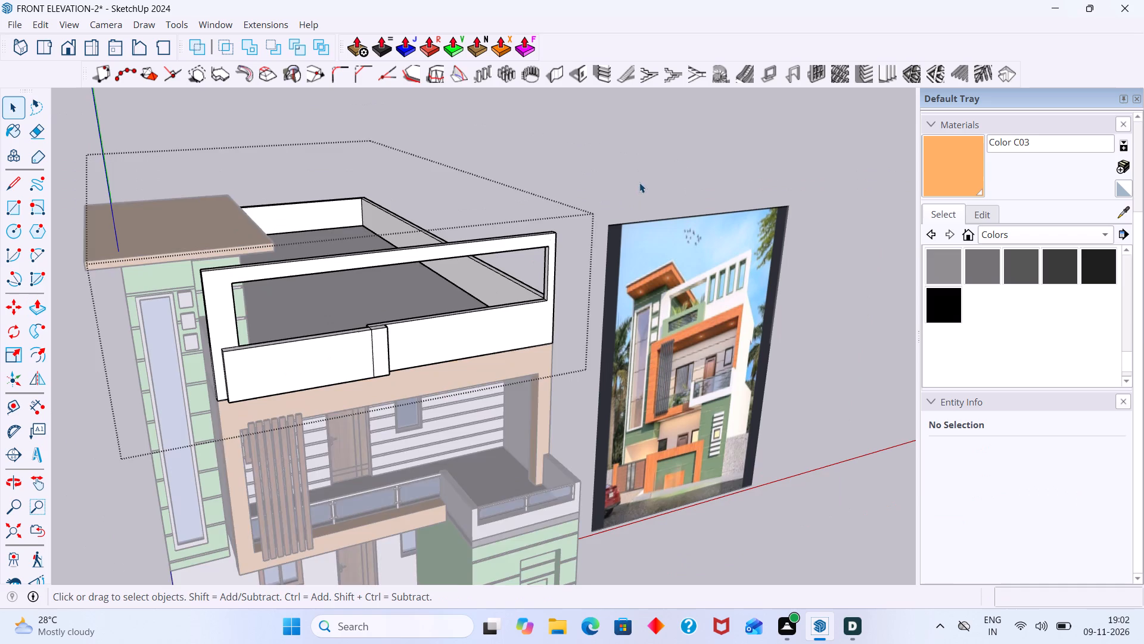
Reopen the parapet group and erase the leftover edges on the front and top faces where the block was extended into a panel.
{"action": "scroll", "coordinate": [280, 335], "scroll_direction": "up", "scroll_amount": 1}
{"action": "middle_click_drag", "start_coordinate": [271, 350], "coordinate": [312, 396]}
{"action": "scroll", "coordinate": [312, 396], "scroll_direction": "up", "scroll_amount": 2}
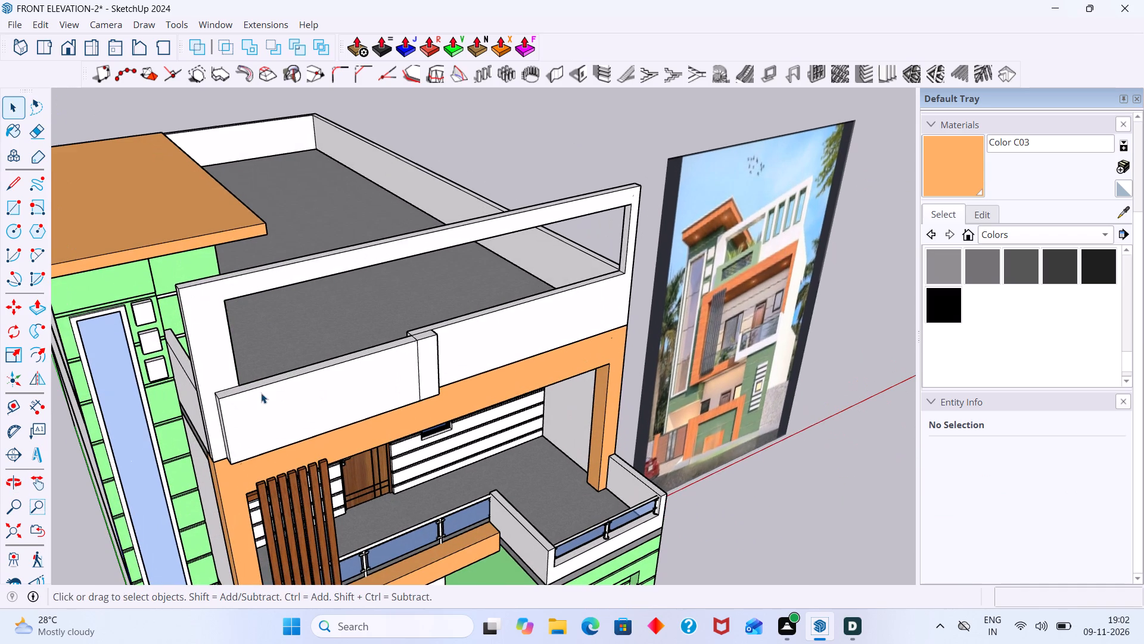
{"action": "scroll", "coordinate": [333, 375], "scroll_direction": "up", "scroll_amount": 5}
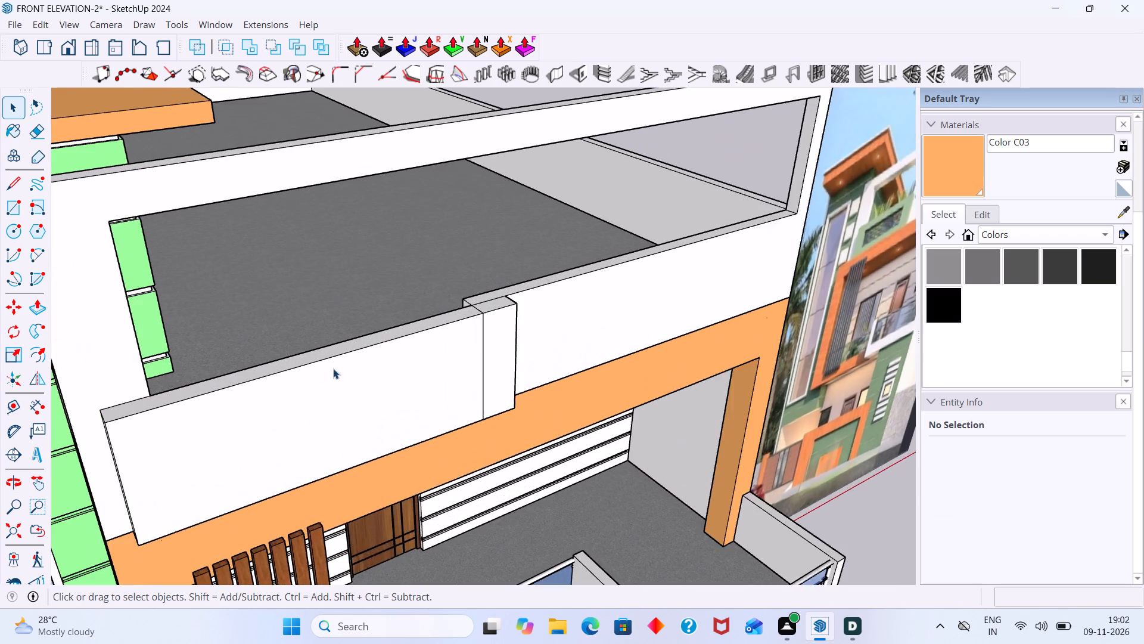
{"action": "scroll", "coordinate": [333, 369], "scroll_direction": "up", "scroll_amount": 7}
{"action": "scroll", "coordinate": [357, 346], "scroll_direction": "down", "scroll_amount": 8}
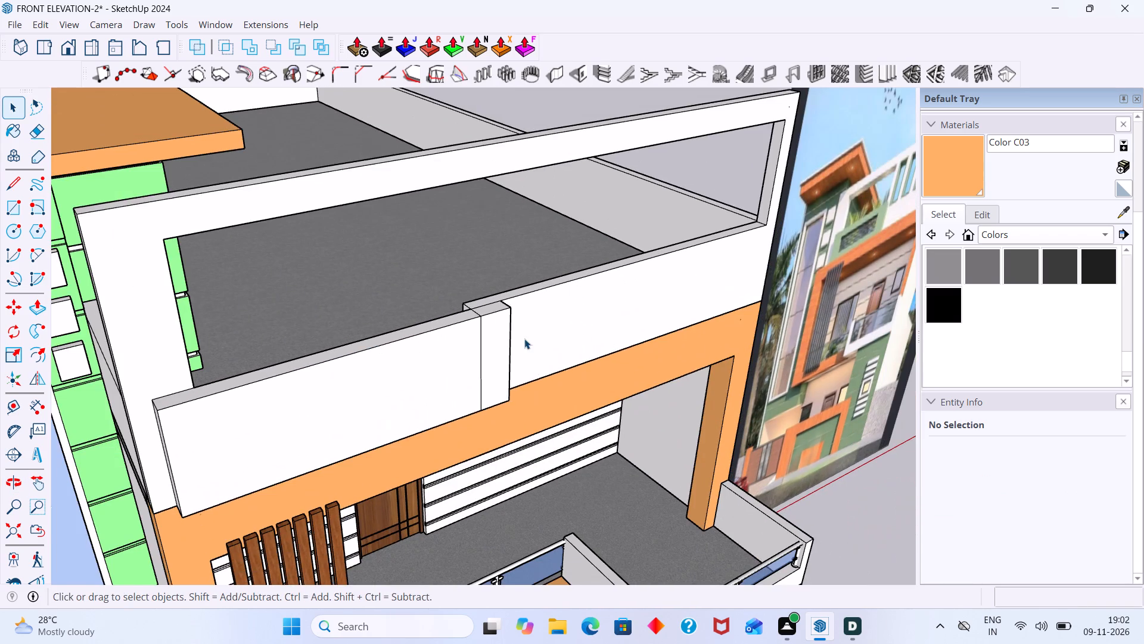
{"action": "middle_click_drag", "start_coordinate": [522, 337], "coordinate": [464, 339]}
{"action": "scroll", "coordinate": [462, 335], "scroll_direction": "down", "scroll_amount": 3}
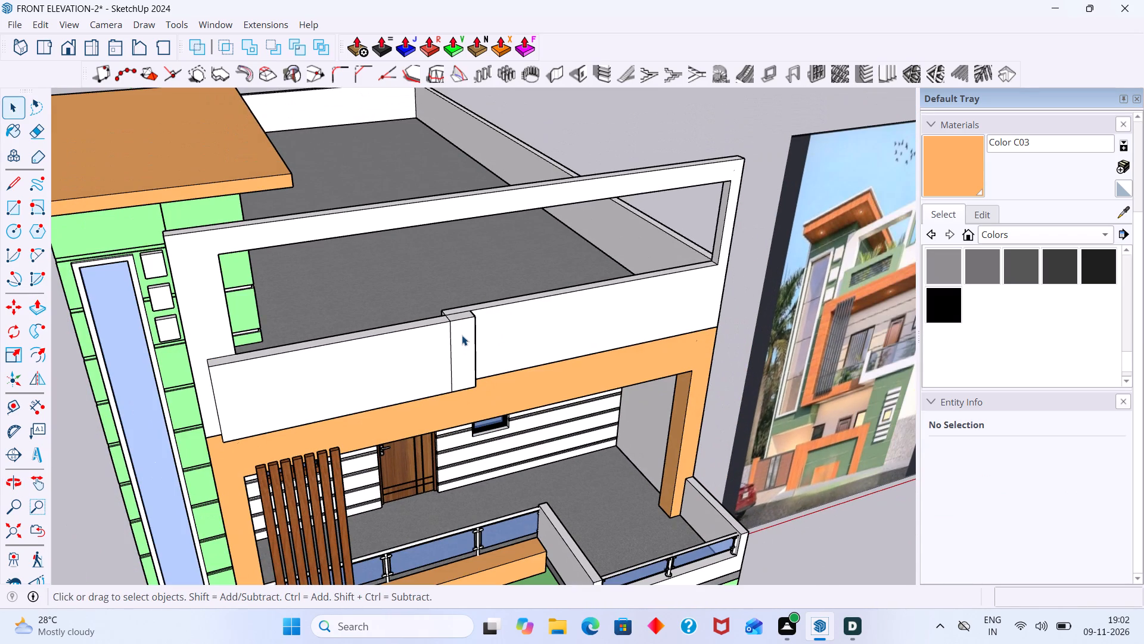
{"action": "left_click", "coordinate": [451, 345]}
{"action": "left_click", "coordinate": [451, 345]}
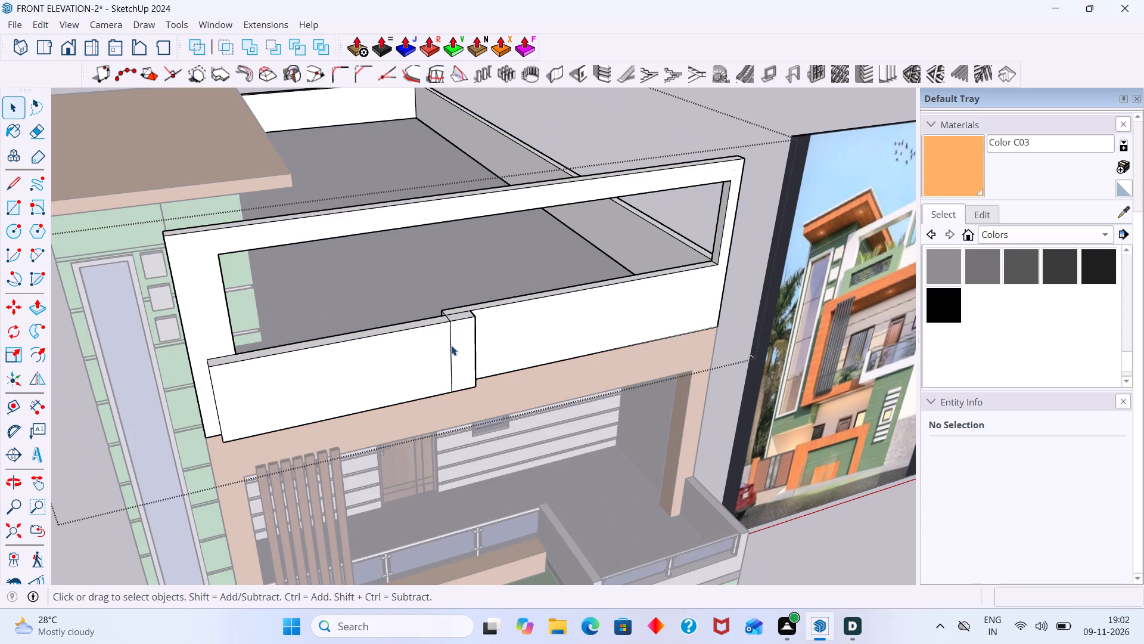
{"action": "left_click", "coordinate": [451, 346]}
{"action": "key", "text": "p"}
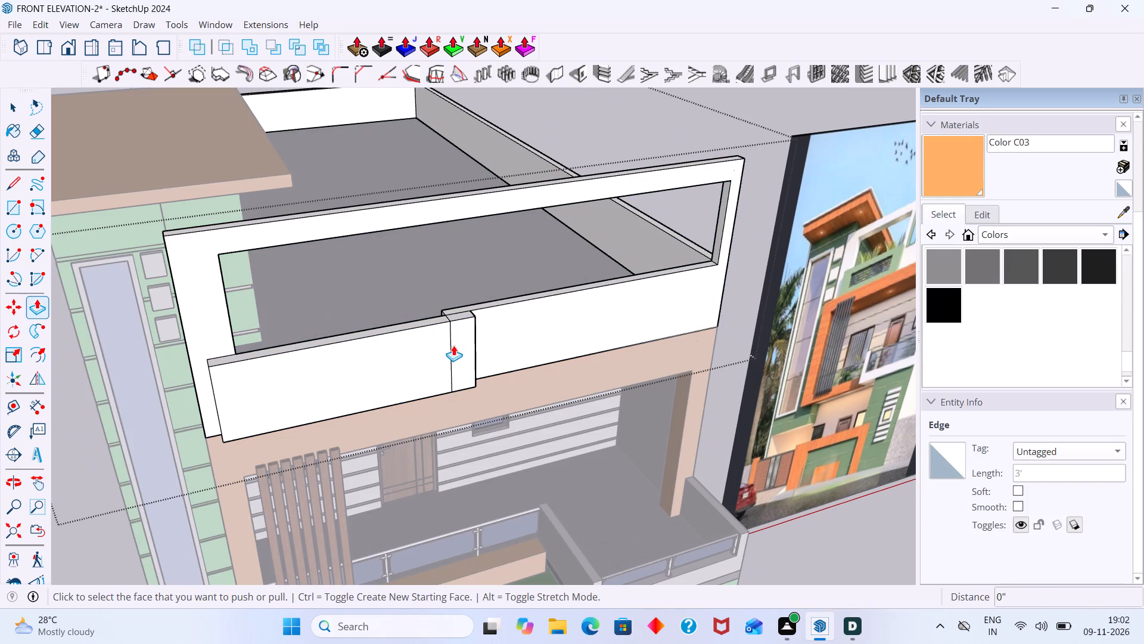
{"action": "key", "text": "space"}
{"action": "key", "text": "e"}
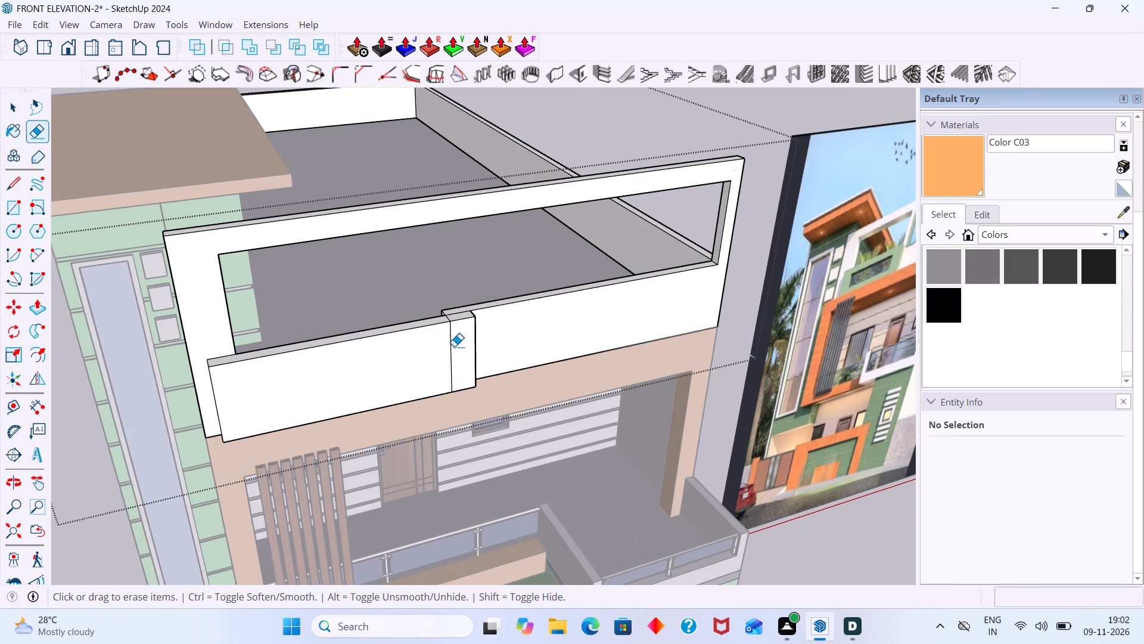
{"action": "left_click_drag", "start_coordinate": [454, 346], "coordinate": [442, 355]}
{"action": "middle_click_drag", "start_coordinate": [469, 363], "coordinate": [474, 412]}
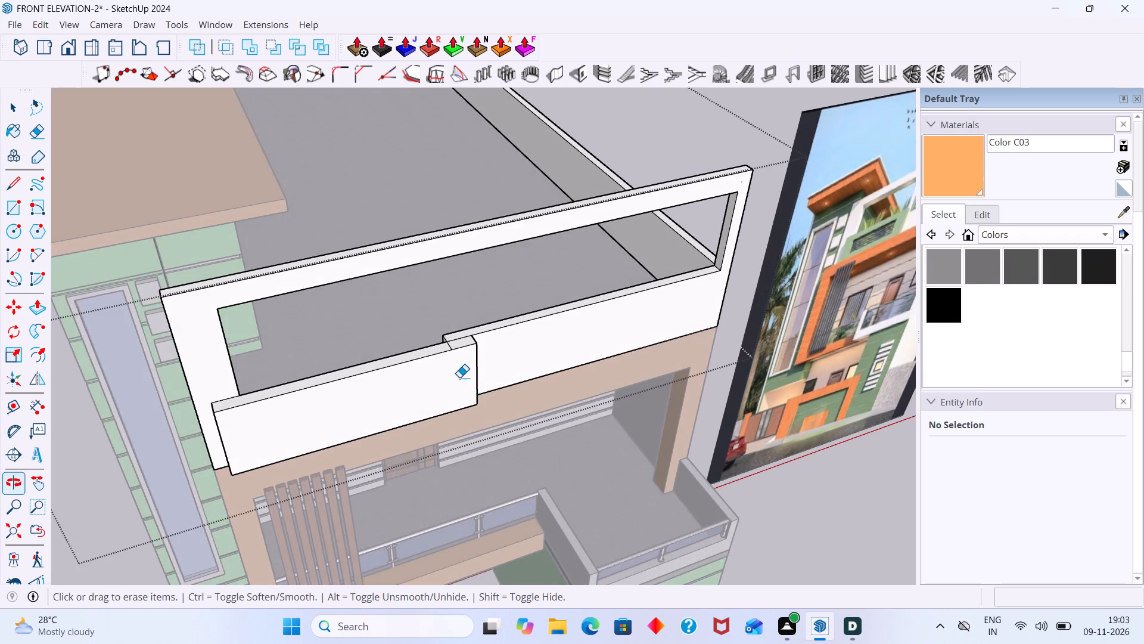
{"action": "scroll", "coordinate": [457, 372], "scroll_direction": "up", "scroll_amount": 11}
{"action": "left_click_drag", "start_coordinate": [445, 323], "coordinate": [436, 330]}
{"action": "scroll", "coordinate": [435, 331], "scroll_direction": "down", "scroll_amount": 3}
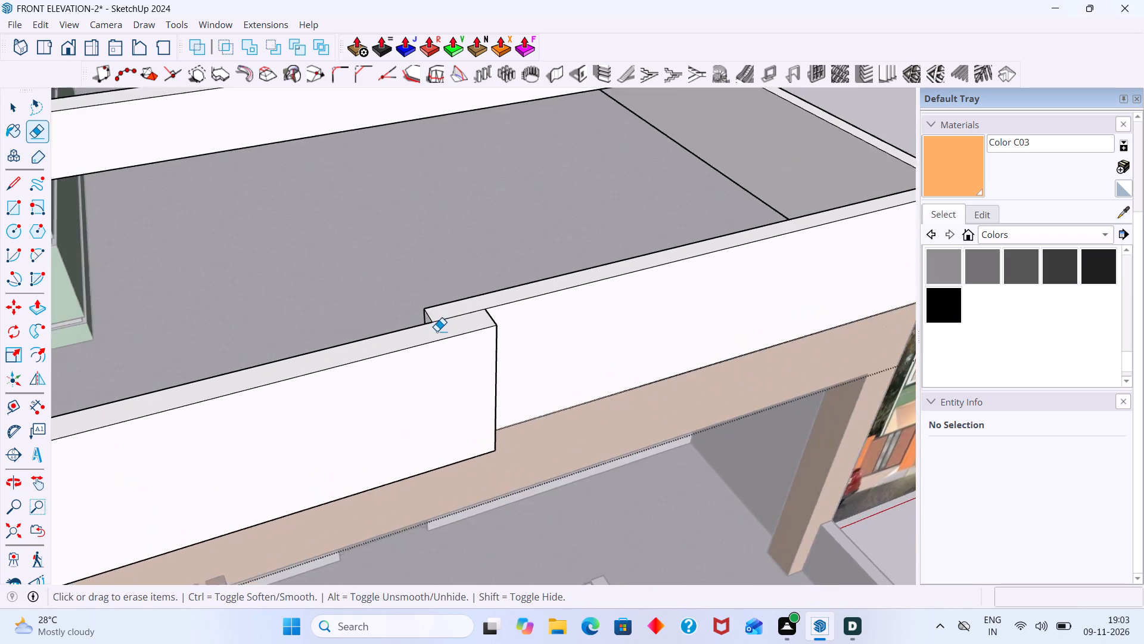
{"action": "scroll", "coordinate": [437, 331], "scroll_direction": "down", "scroll_amount": 3}
{"action": "middle_click_drag", "start_coordinate": [437, 333], "coordinate": [376, 268]}
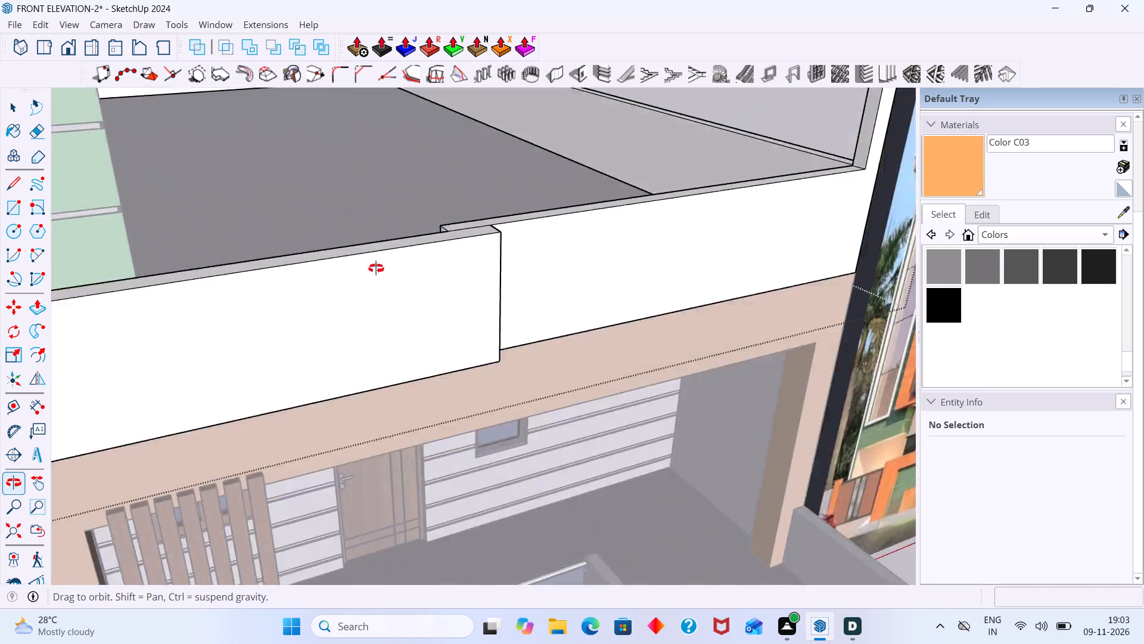
{"action": "middle_click_drag", "start_coordinate": [376, 268], "coordinate": [353, 269]}
{"action": "scroll", "coordinate": [350, 269], "scroll_direction": "down", "scroll_amount": 10}
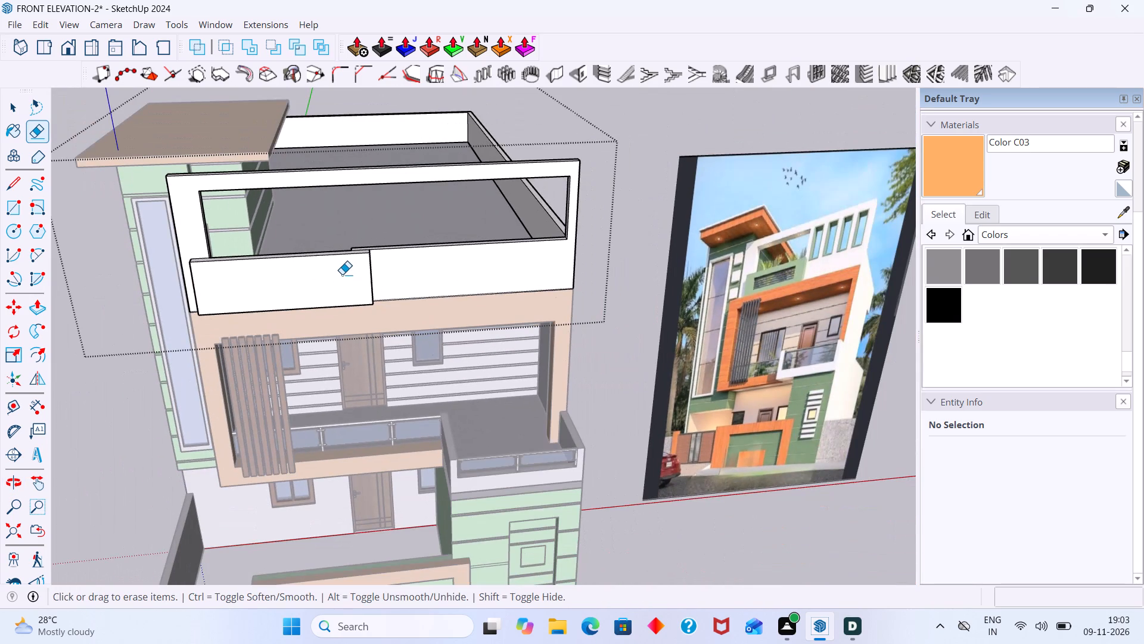
{"action": "key", "text": "space"}
Push/Pull the projecting panel's top face up about 5 5/8" and close the parapet group.
{"action": "middle_click_drag", "start_coordinate": [338, 263], "coordinate": [316, 338]}
{"action": "scroll", "coordinate": [247, 302], "scroll_direction": "up", "scroll_amount": 3}
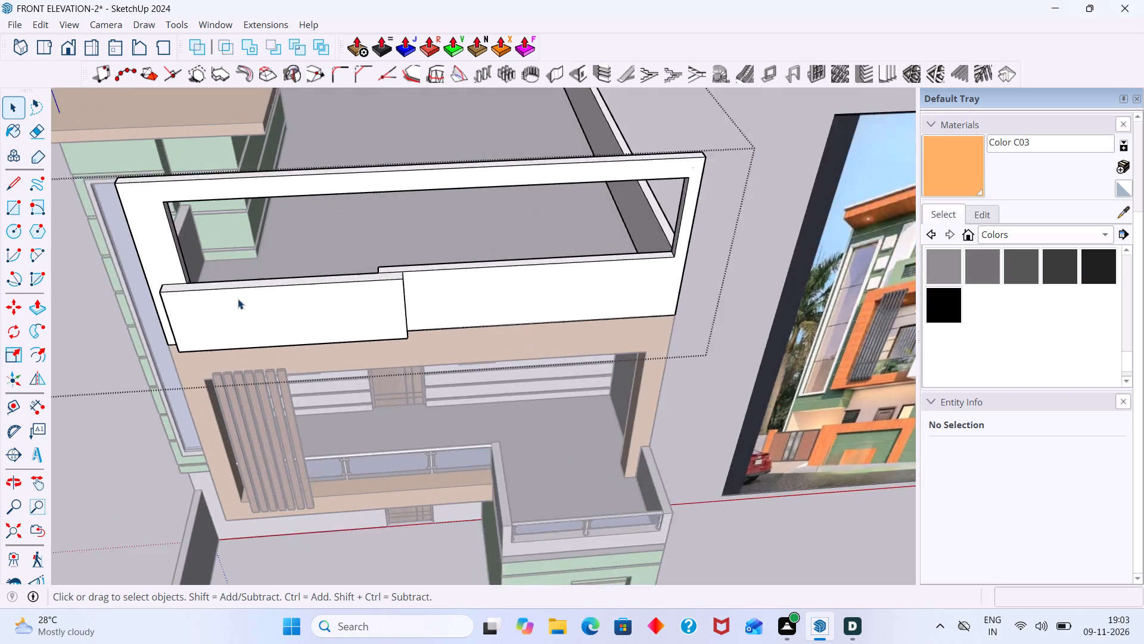
{"action": "scroll", "coordinate": [238, 299], "scroll_direction": "up", "scroll_amount": 8}
{"action": "left_click", "coordinate": [247, 279]}
{"action": "scroll", "coordinate": [247, 279], "scroll_direction": "up", "scroll_amount": 3}
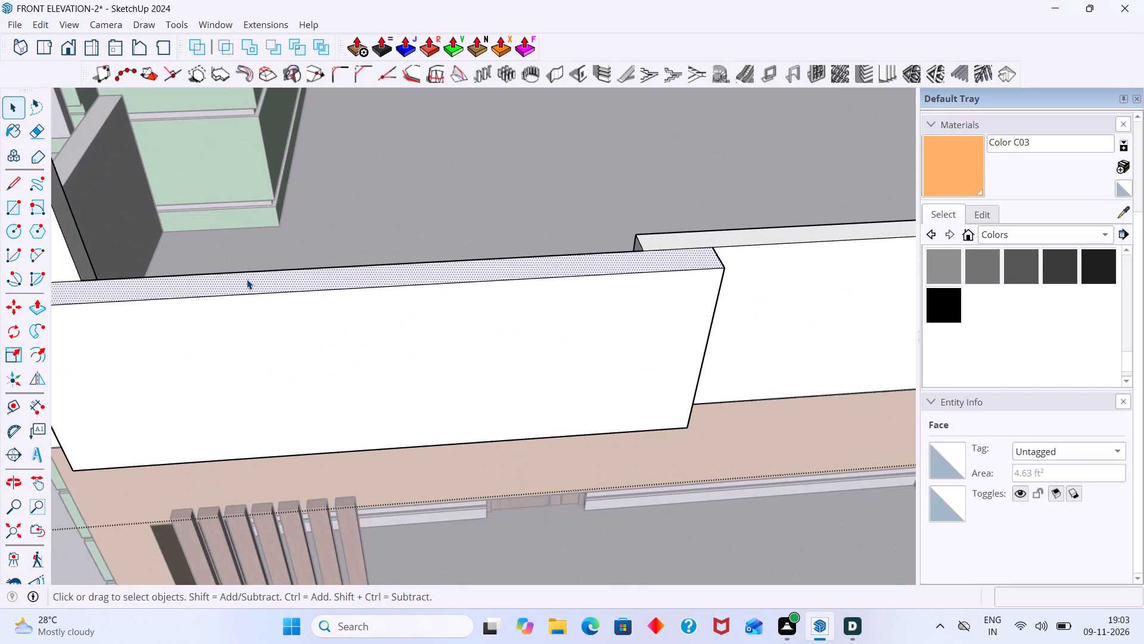
{"action": "key", "text": "p"}
{"action": "left_click", "coordinate": [247, 279]}
{"action": "left_click", "coordinate": [254, 280]}
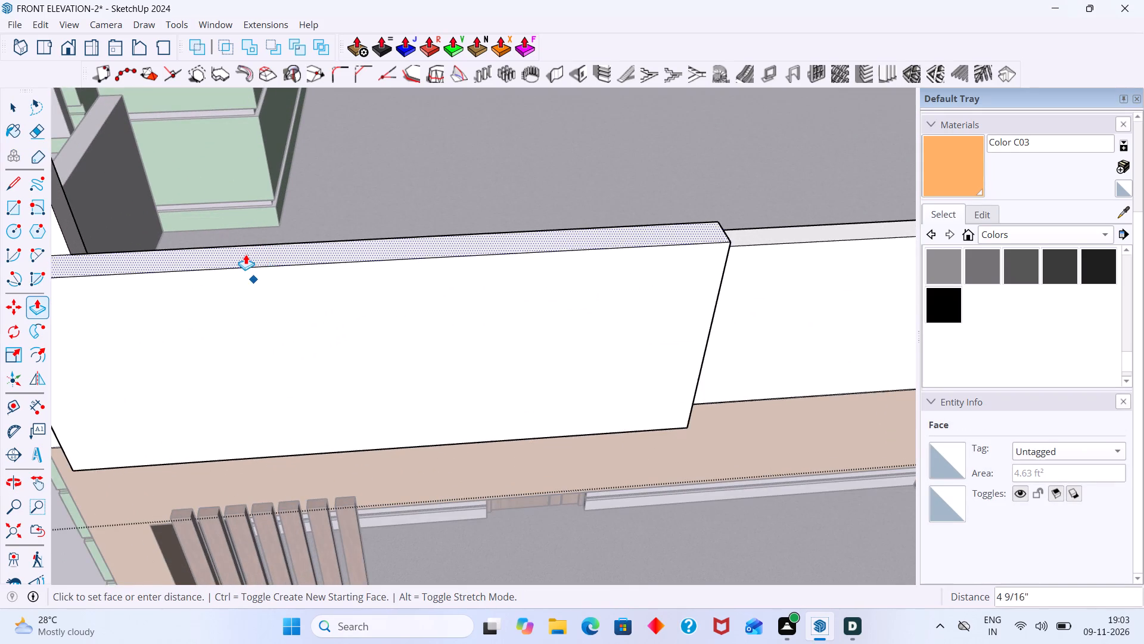
{"action": "scroll", "coordinate": [245, 254], "scroll_direction": "down", "scroll_amount": 15}
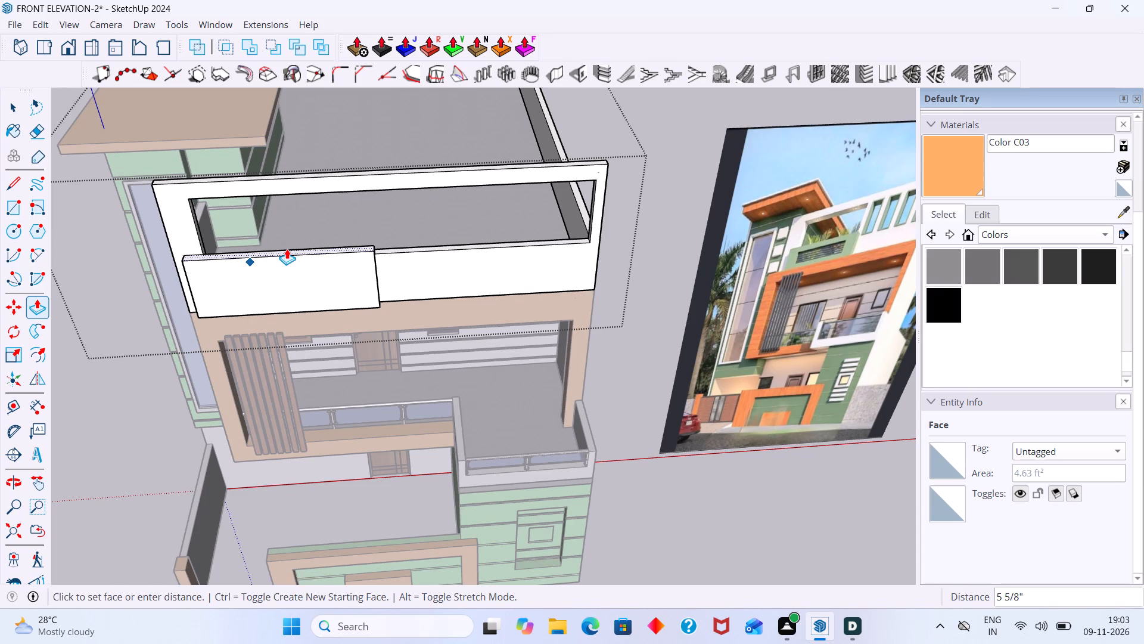
{"action": "key", "text": "space"}
{"action": "left_click", "coordinate": [630, 293]}
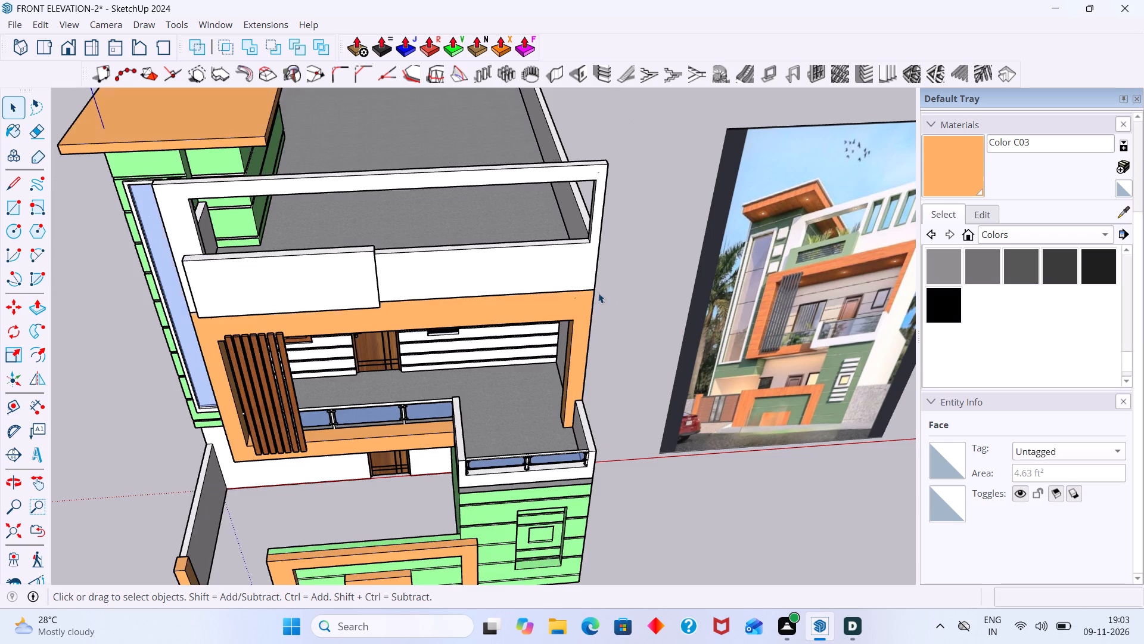
Reopen the parapet group and offset the projecting panel's front face outline inward by about 11 3/16".
{"action": "scroll", "coordinate": [321, 297], "scroll_direction": "up", "scroll_amount": 2}
{"action": "scroll", "coordinate": [315, 289], "scroll_direction": "down", "scroll_amount": 4}
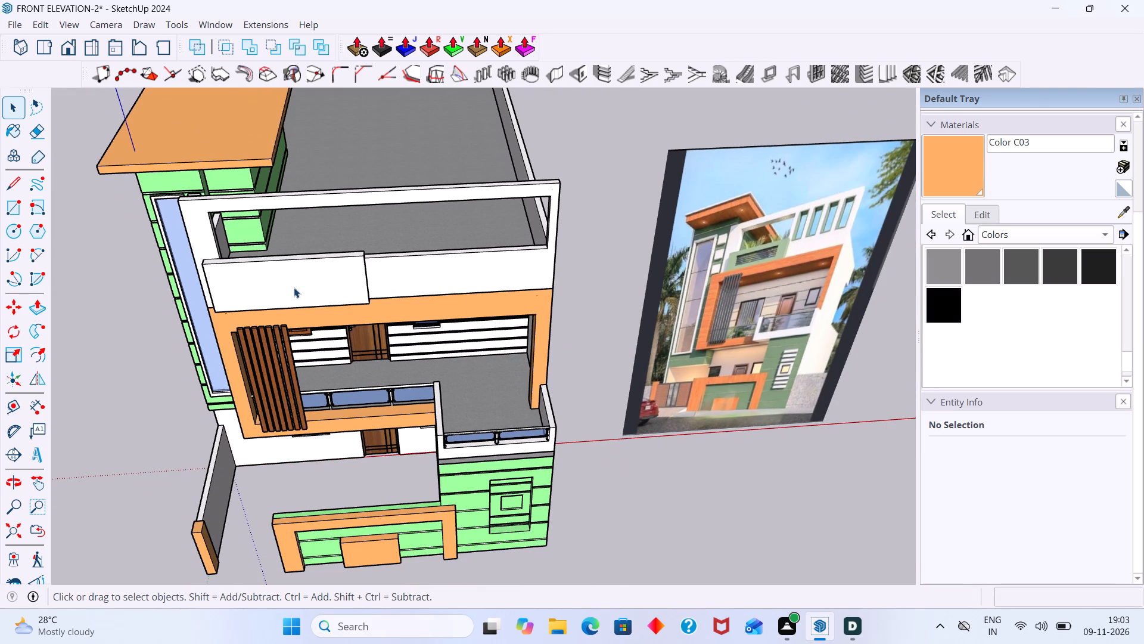
{"action": "left_click", "coordinate": [294, 287]}
{"action": "double_click", "coordinate": [294, 287]}
{"action": "left_click", "coordinate": [294, 287]}
{"action": "left_click", "coordinate": [294, 287]}
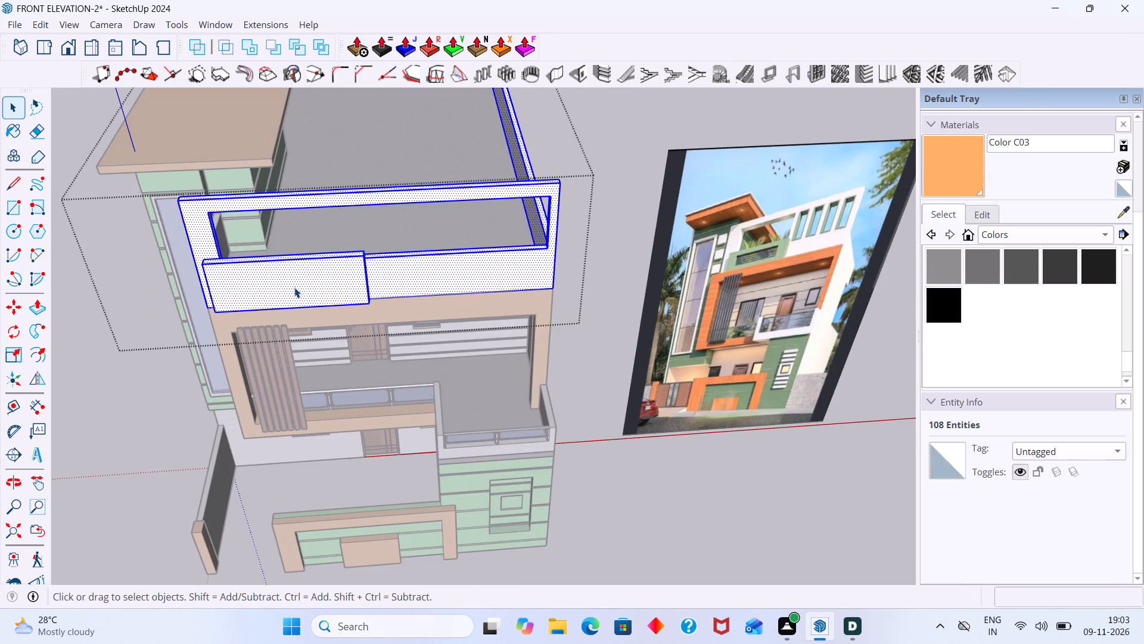
{"action": "scroll", "coordinate": [294, 287], "scroll_direction": "up", "scroll_amount": 1}
{"action": "double_click", "coordinate": [294, 287]}
{"action": "left_click", "coordinate": [295, 293]}
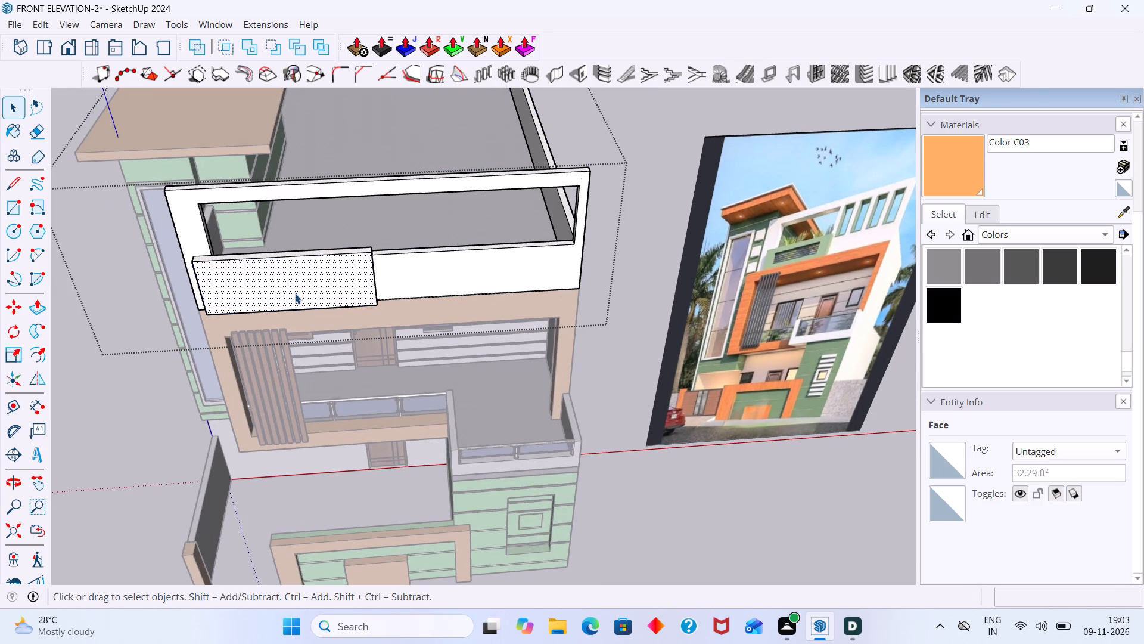
{"action": "key", "text": "f"}
{"action": "left_click", "coordinate": [296, 270]}
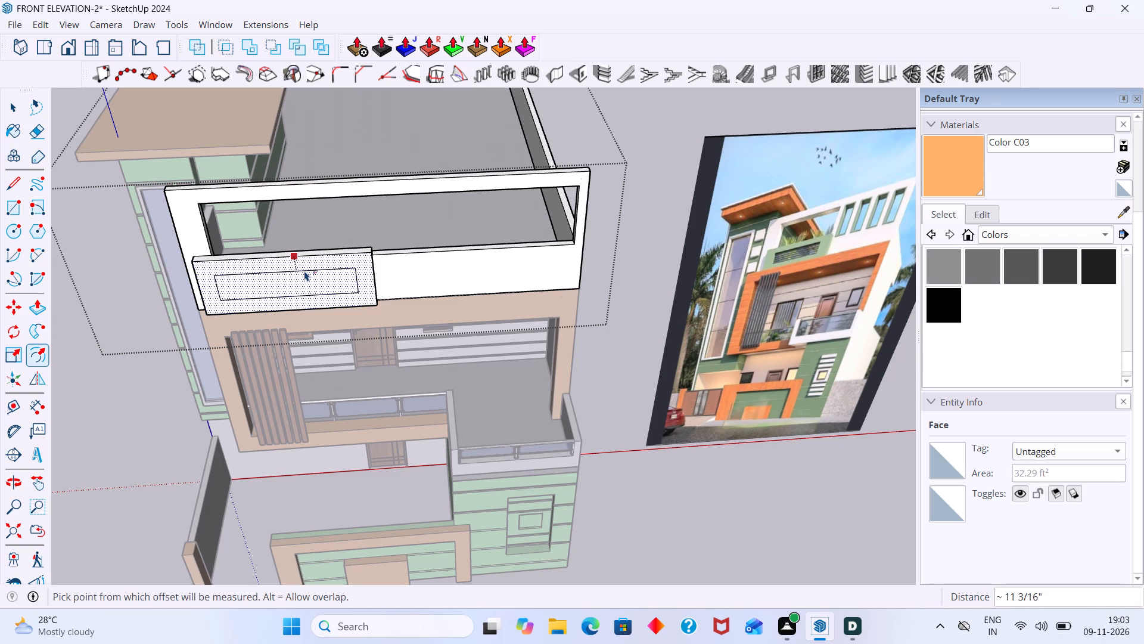
Push/Pull the inner rectangle of the projecting panel 6" inward.
{"action": "key", "text": "space"}
{"action": "left_click", "coordinate": [304, 284]}
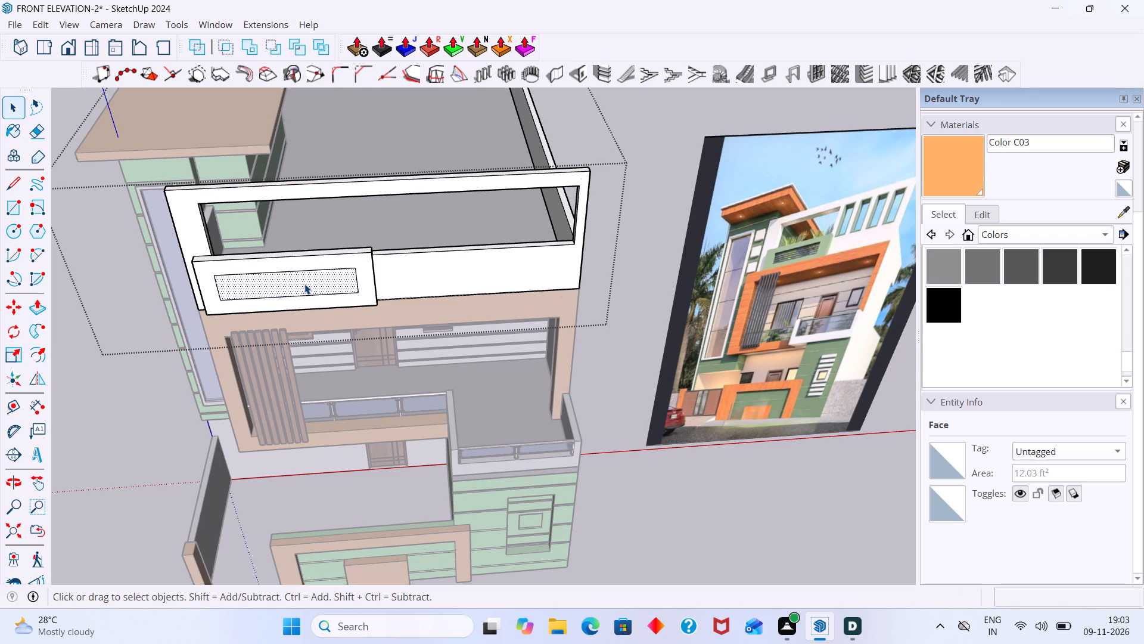
{"action": "key", "text": "p"}
{"action": "left_click", "coordinate": [304, 284]}
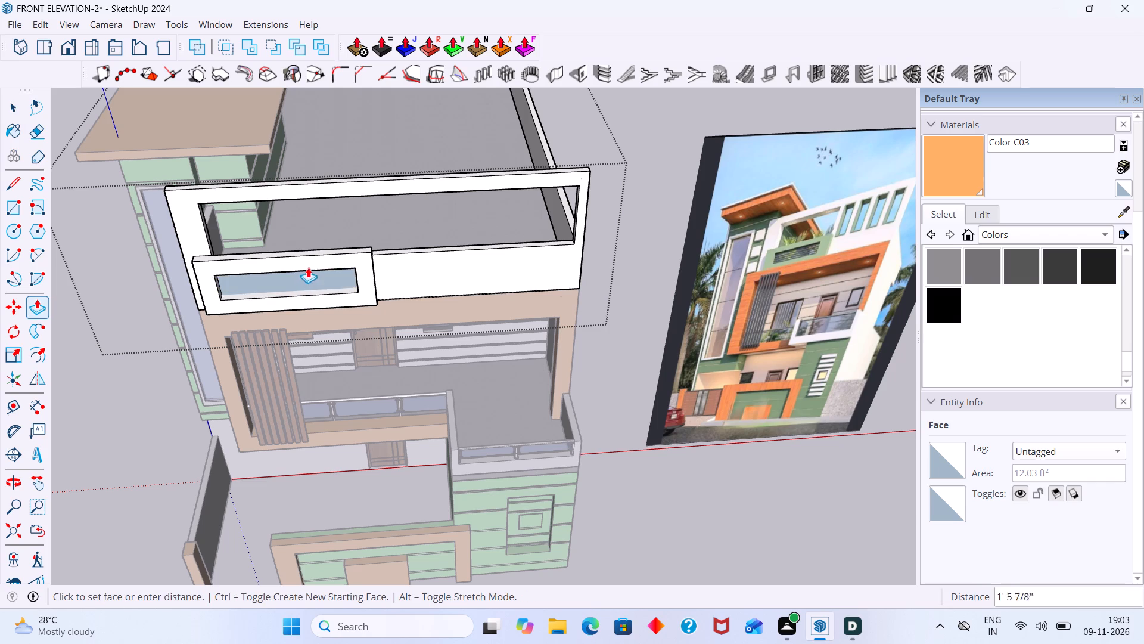
{"action": "middle_click_drag", "start_coordinate": [309, 265], "coordinate": [301, 327]}
{"action": "scroll", "coordinate": [301, 327], "scroll_direction": "up", "scroll_amount": 1}
{"action": "scroll", "coordinate": [374, 287], "scroll_direction": "up", "scroll_amount": 6}
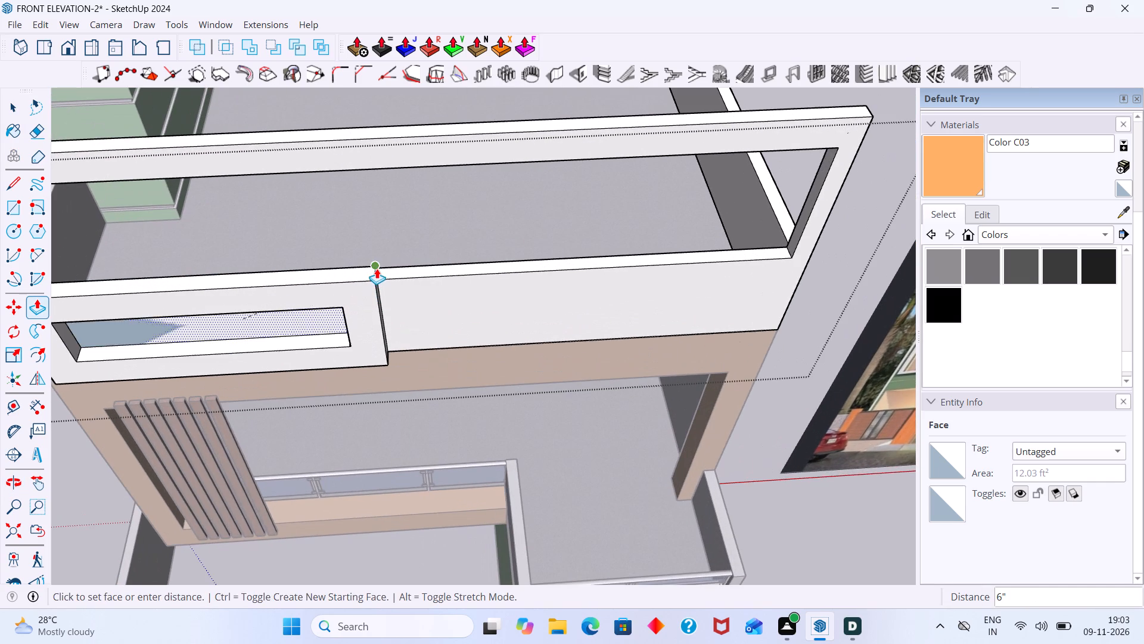
{"action": "middle_click_drag", "start_coordinate": [377, 268], "coordinate": [343, 357]}
{"action": "scroll", "coordinate": [349, 383], "scroll_direction": "up", "scroll_amount": 2}
{"action": "left_click", "coordinate": [347, 383]}
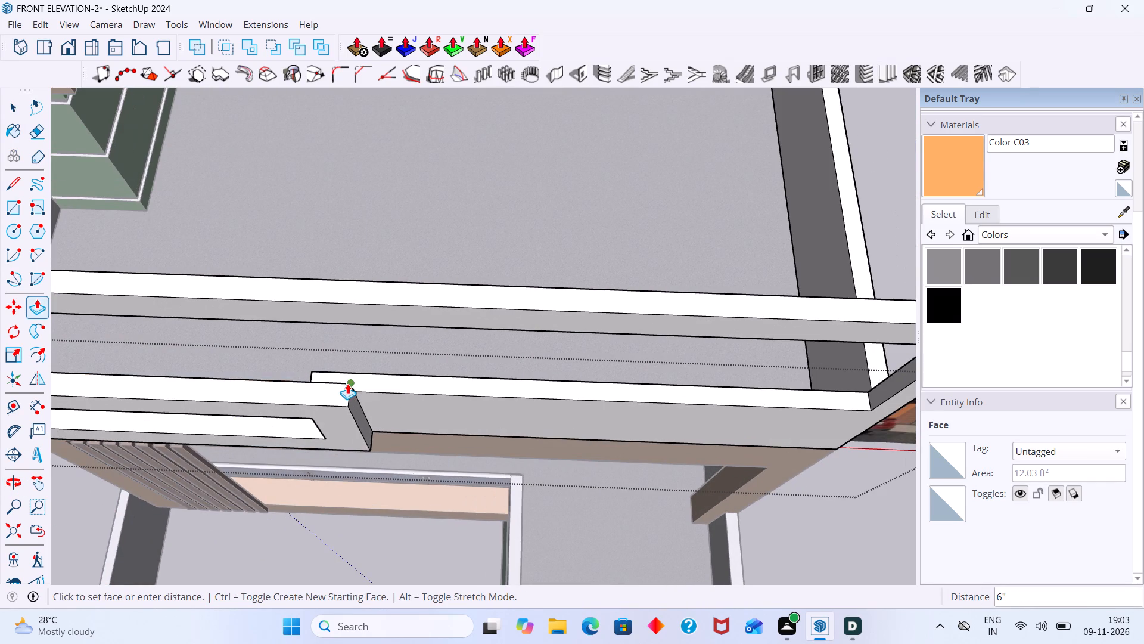
Delete the recessed back face to cut a through opening in the projecting panel.
{"action": "scroll", "coordinate": [347, 383], "scroll_direction": "down", "scroll_amount": 3}
{"action": "middle_click_drag", "start_coordinate": [347, 384], "coordinate": [371, 258]}
{"action": "scroll", "coordinate": [331, 279], "scroll_direction": "up", "scroll_amount": 5}
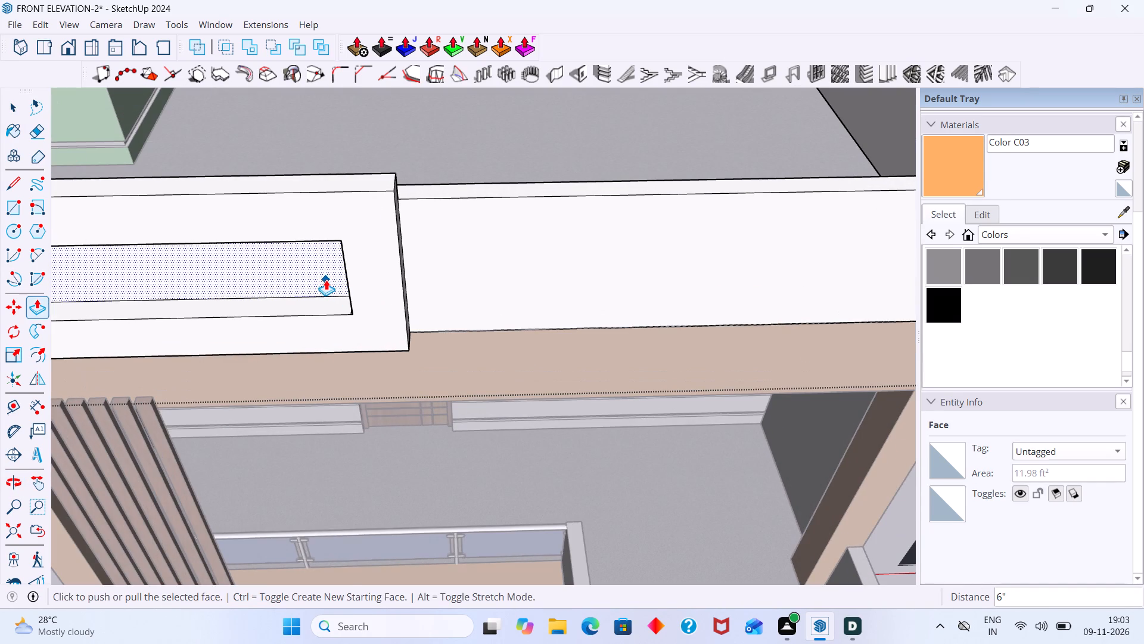
{"action": "key", "text": "space"}
{"action": "left_click", "coordinate": [319, 275]}
{"action": "key", "text": "Delete"}
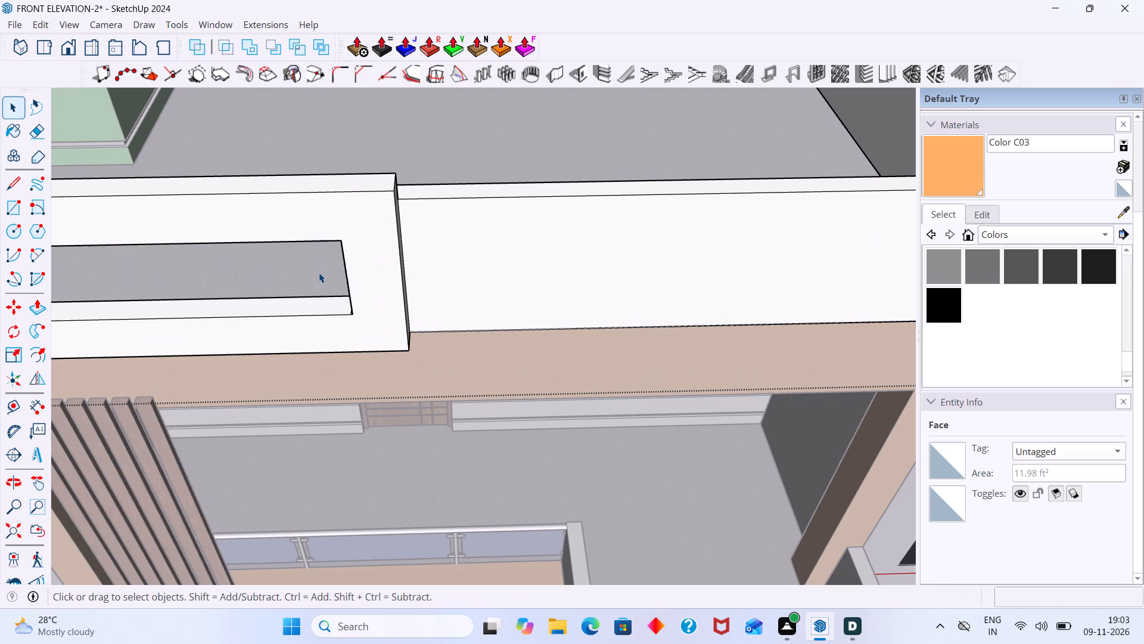
Compare the panel's new opening with the roof-level planter panel in the reference image.
{"action": "scroll", "coordinate": [319, 273], "scroll_direction": "down", "scroll_amount": 3}
{"action": "middle_click_drag", "start_coordinate": [319, 273], "coordinate": [527, 213]}
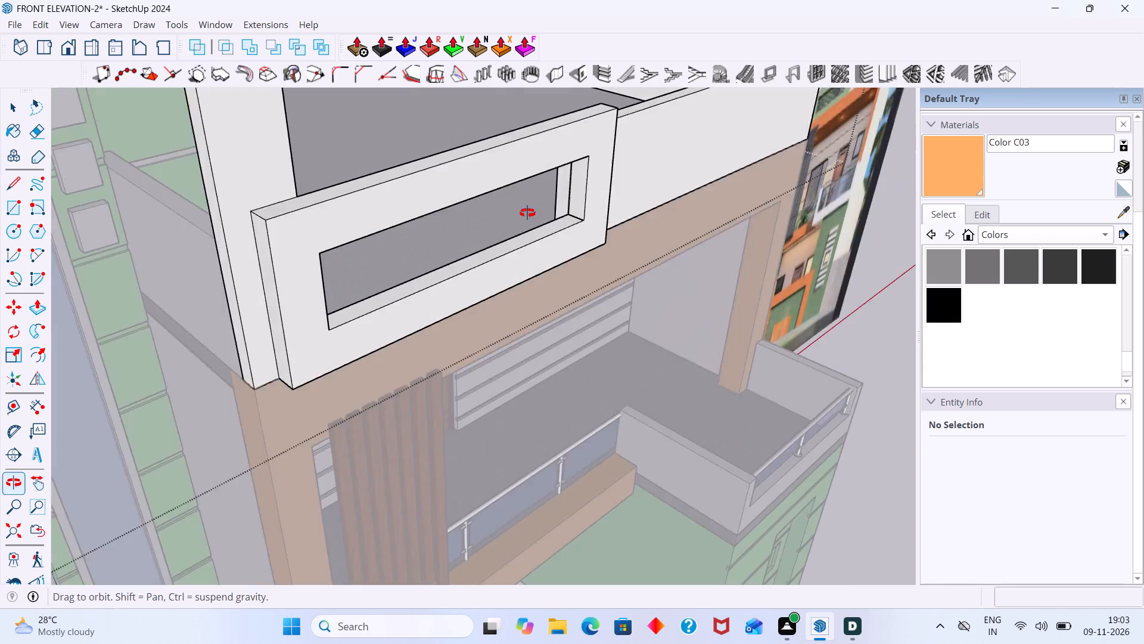
{"action": "middle_click_drag", "start_coordinate": [527, 213], "coordinate": [387, 267]}
{"action": "scroll", "coordinate": [382, 270], "scroll_direction": "down", "scroll_amount": 5}
{"action": "scroll", "coordinate": [423, 321], "scroll_direction": "down", "scroll_amount": 2}
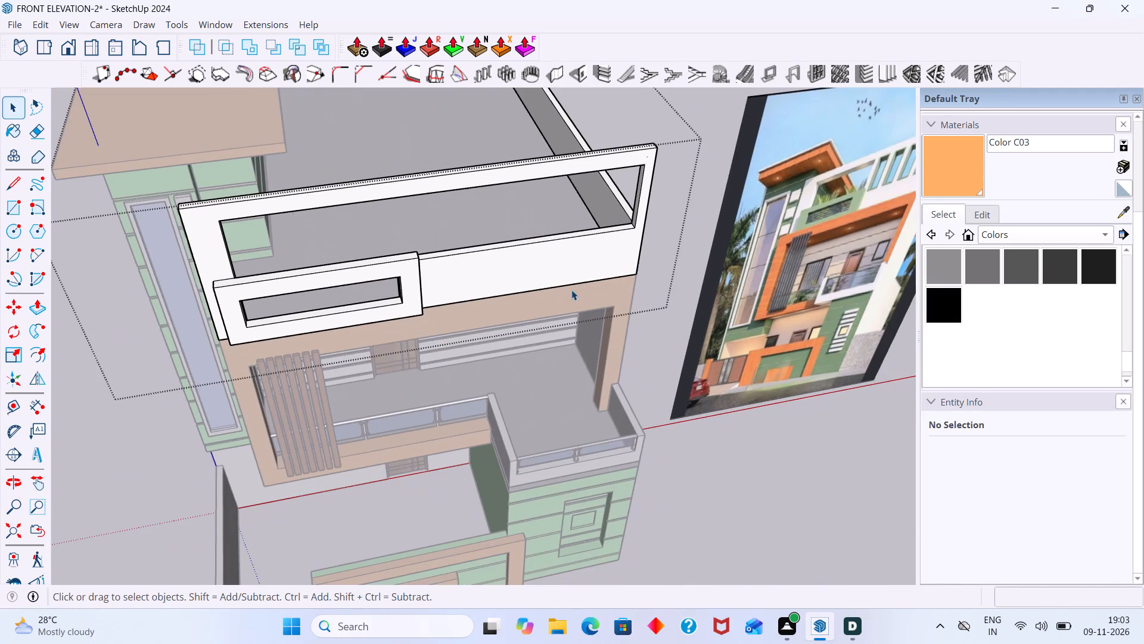
{"action": "scroll", "coordinate": [722, 240], "scroll_direction": "up", "scroll_amount": 7}
{"action": "middle_click_drag", "start_coordinate": [838, 202], "coordinate": [830, 269]}
{"action": "scroll", "coordinate": [832, 271], "scroll_direction": "up", "scroll_amount": 1}
{"action": "scroll", "coordinate": [823, 246], "scroll_direction": "down", "scroll_amount": 4}
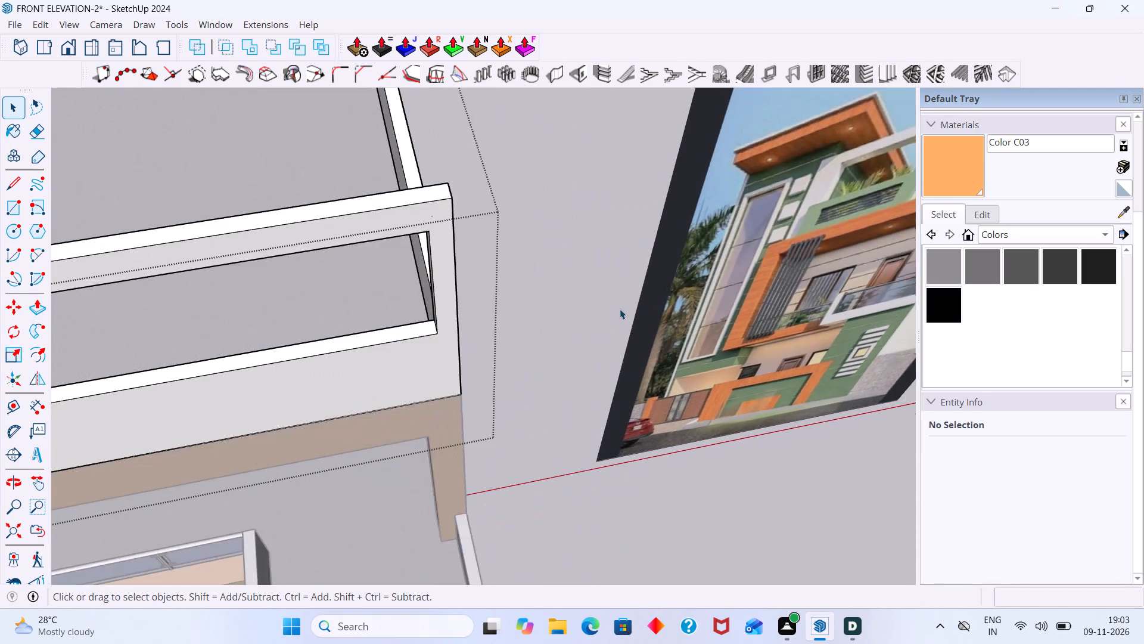
{"action": "scroll", "coordinate": [620, 309], "scroll_direction": "down", "scroll_amount": 7}
{"action": "middle_click_drag", "start_coordinate": [178, 420], "coordinate": [179, 344]}
{"action": "scroll", "coordinate": [82, 386], "scroll_direction": "up", "scroll_amount": 9}
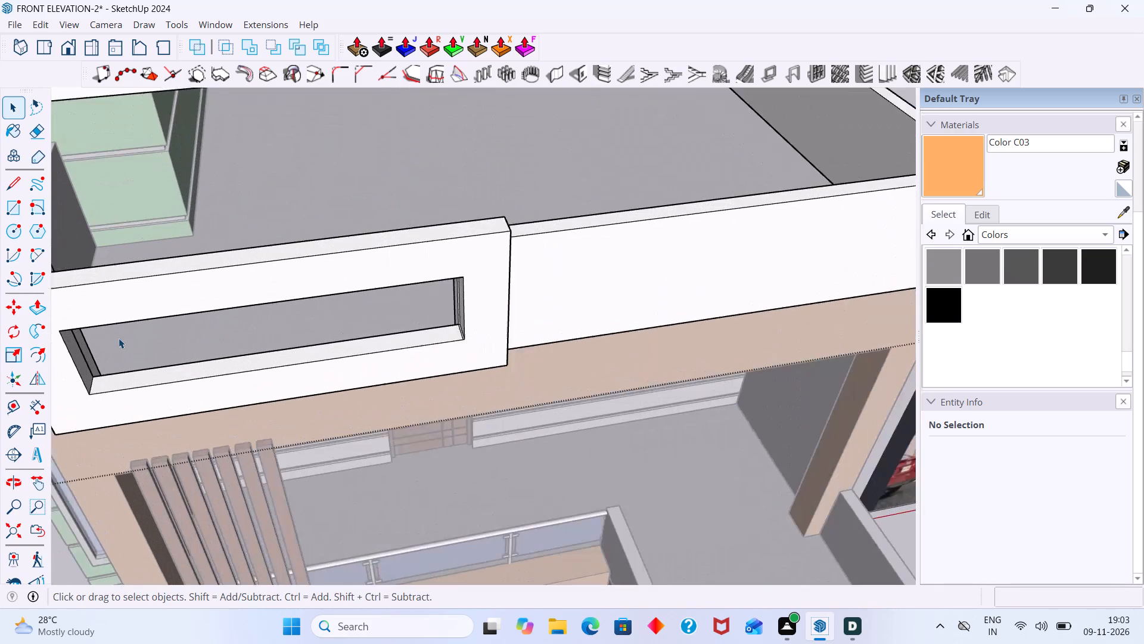
{"action": "scroll", "coordinate": [119, 338], "scroll_direction": "up", "scroll_amount": 3}
{"action": "scroll", "coordinate": [120, 336], "scroll_direction": "down", "scroll_amount": 8}
{"action": "scroll", "coordinate": [186, 358], "scroll_direction": "down", "scroll_amount": 4}
{"action": "middle_click_drag", "start_coordinate": [225, 388], "coordinate": [225, 333]}
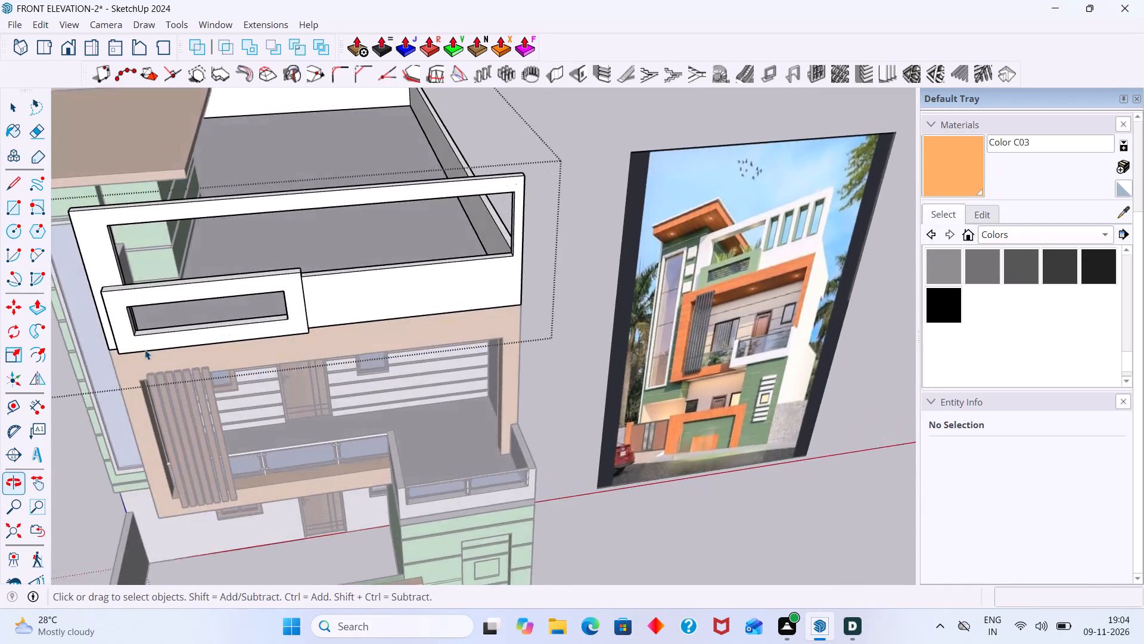
Draw a rectangle about 2 1/2" by 1 9/16" near the top of the opening's tower-side inner face.
{"action": "scroll", "coordinate": [143, 349], "scroll_direction": "up", "scroll_amount": 6}
{"action": "middle_click_drag", "start_coordinate": [135, 297], "coordinate": [64, 277]}
{"action": "scroll", "coordinate": [74, 259], "scroll_direction": "up", "scroll_amount": 1}
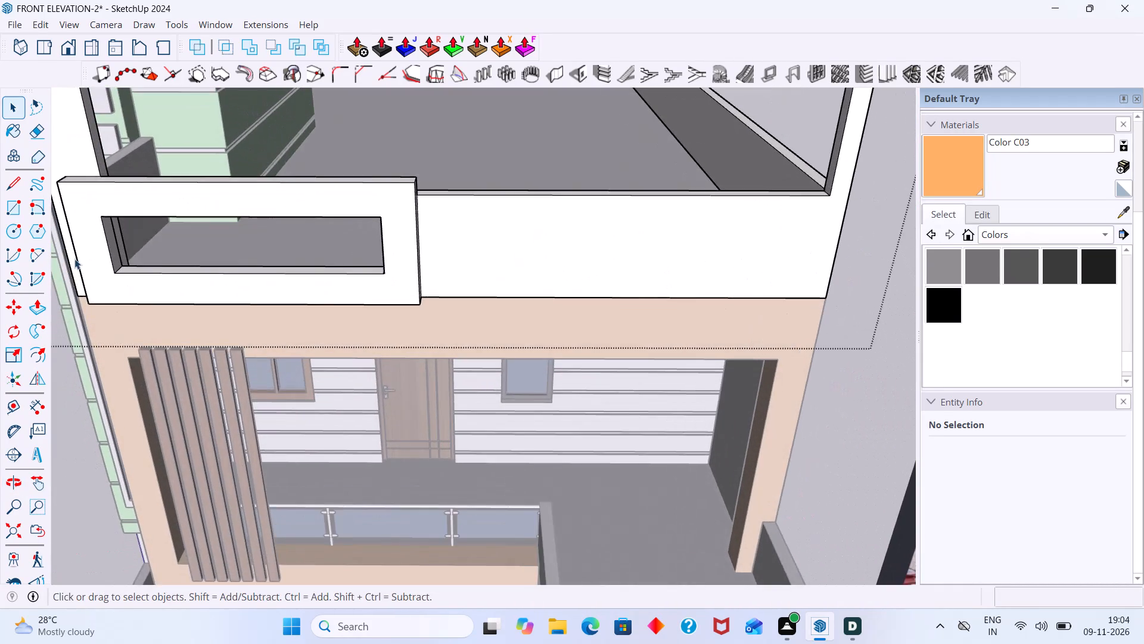
{"action": "middle_click_drag", "start_coordinate": [78, 256], "coordinate": [67, 209]}
{"action": "scroll", "coordinate": [88, 199], "scroll_direction": "up", "scroll_amount": 6}
{"action": "middle_click_drag", "start_coordinate": [107, 171], "coordinate": [111, 145]}
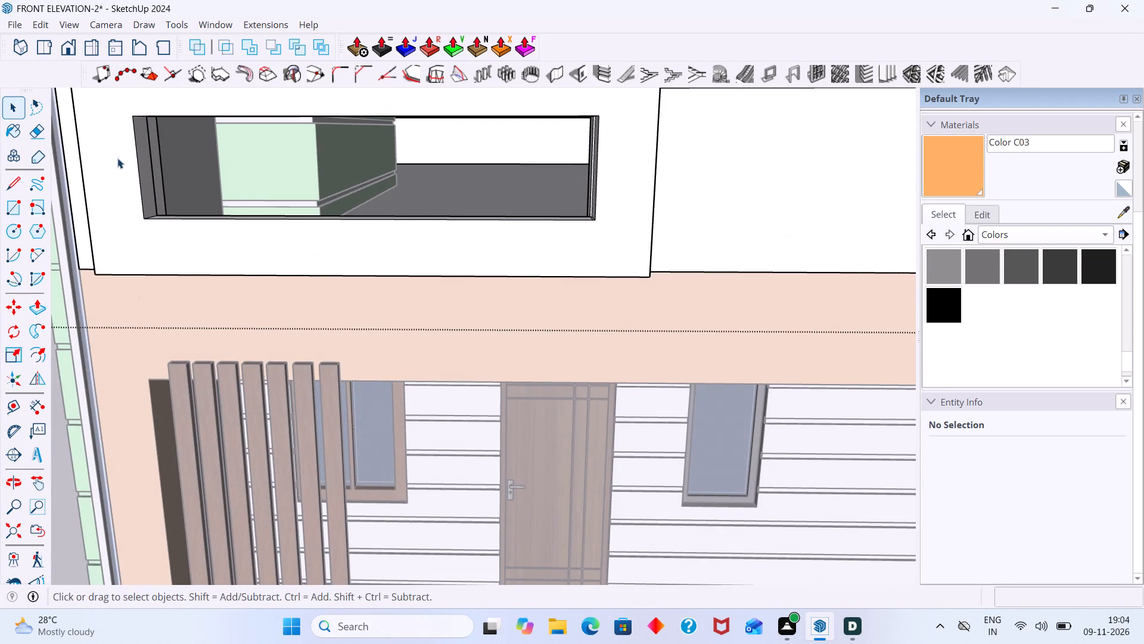
{"action": "middle_click_drag", "start_coordinate": [129, 188], "coordinate": [126, 291]}
{"action": "middle_click_drag", "start_coordinate": [175, 311], "coordinate": [116, 222]}
{"action": "scroll", "coordinate": [120, 153], "scroll_direction": "up", "scroll_amount": 2}
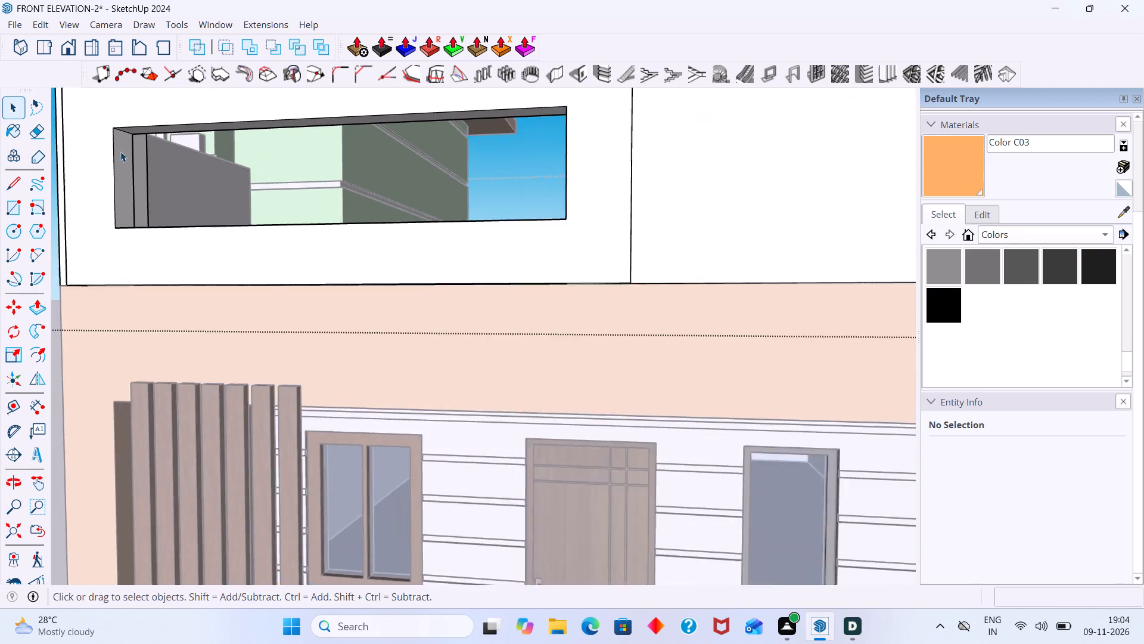
{"action": "scroll", "coordinate": [120, 151], "scroll_direction": "up", "scroll_amount": 5}
{"action": "left_click", "coordinate": [125, 142]}
{"action": "scroll", "coordinate": [126, 141], "scroll_direction": "up", "scroll_amount": 2}
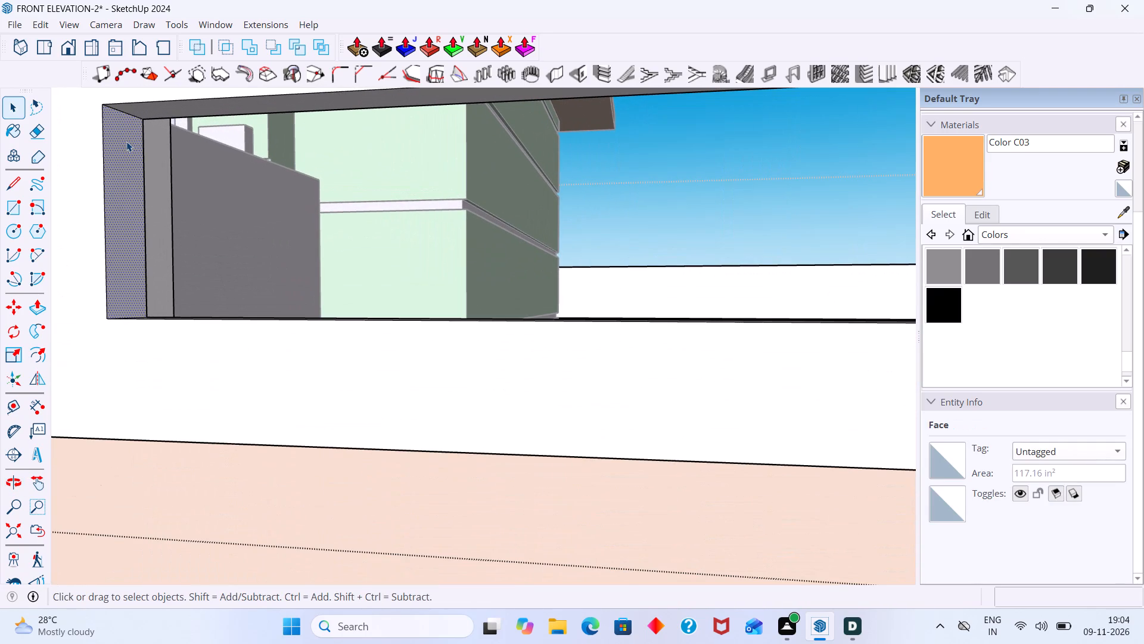
{"action": "key", "text": "r"}
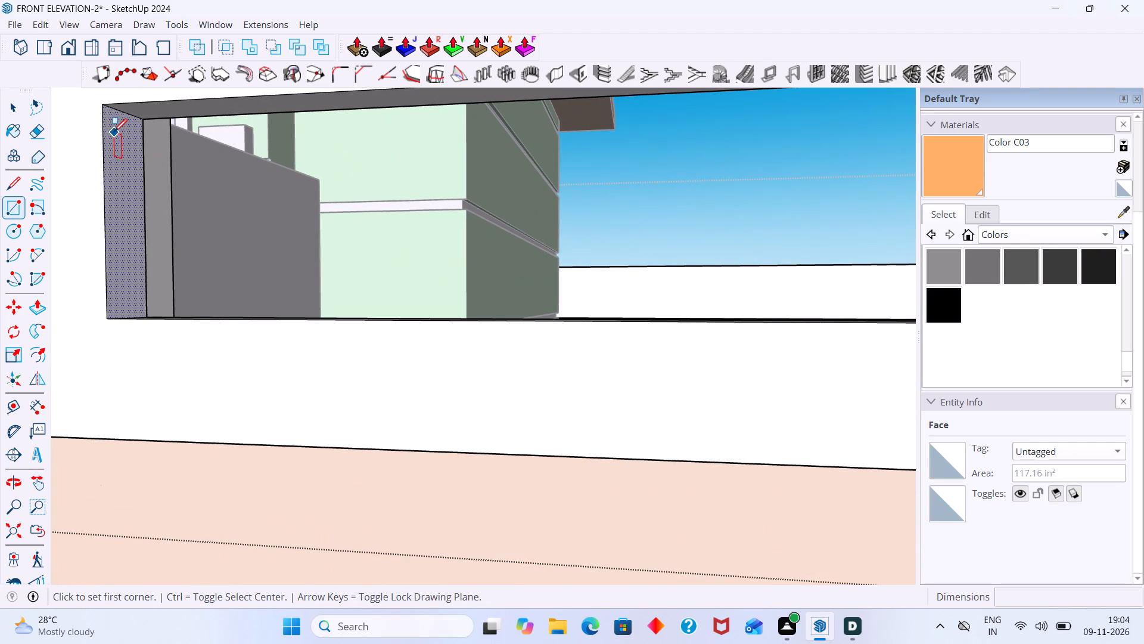
{"action": "left_click", "coordinate": [114, 132]}
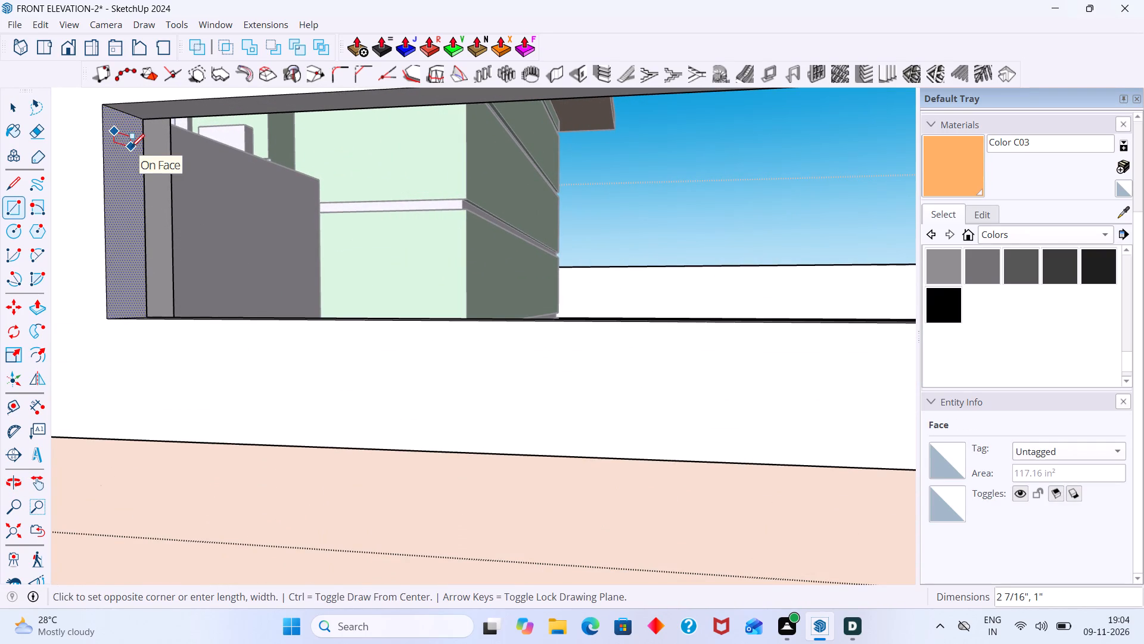
{"action": "scroll", "coordinate": [131, 147], "scroll_direction": "up", "scroll_amount": 2}
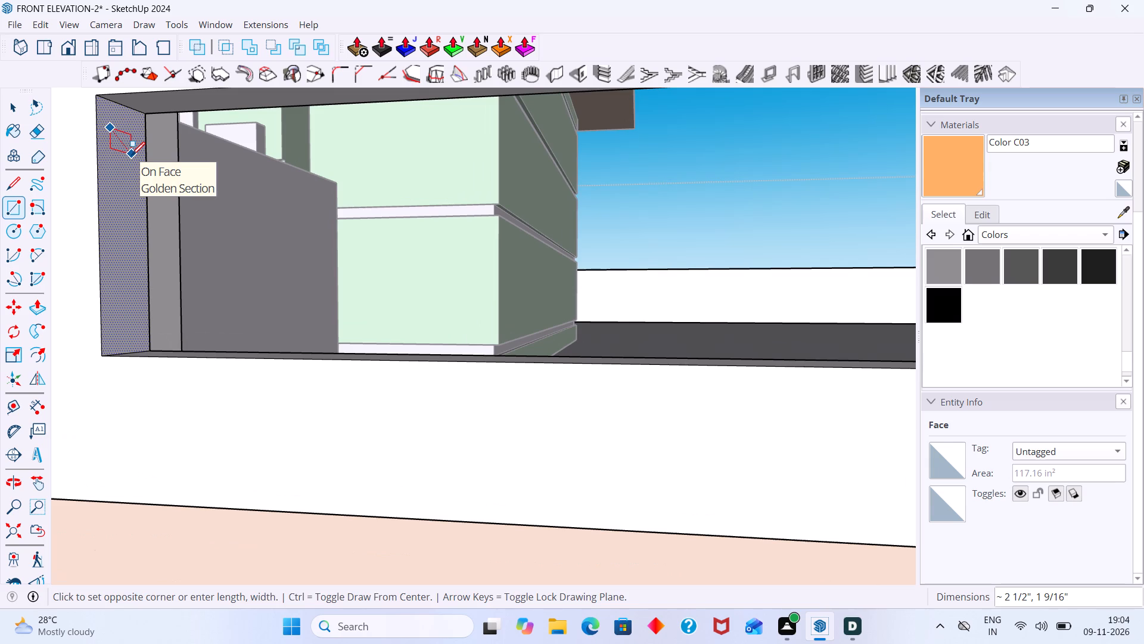
{"action": "left_click", "coordinate": [132, 155]}
Make the small rectangle and its edges a group.
{"action": "key", "text": "space"}
{"action": "left_click", "coordinate": [124, 146]}
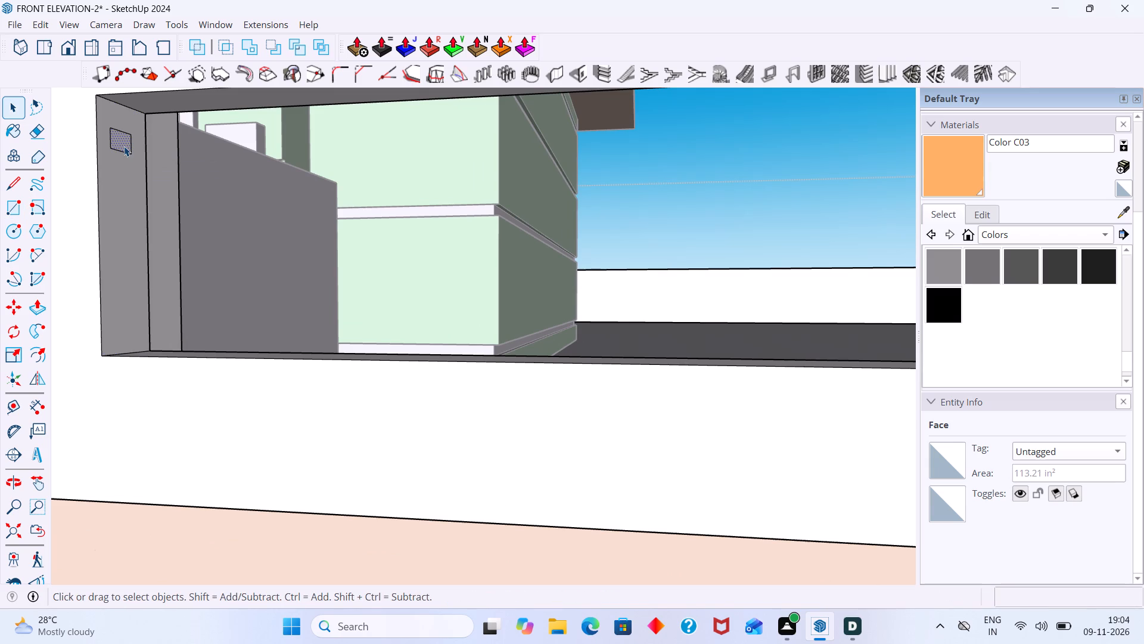
{"action": "double_click", "coordinate": [124, 146]}
{"action": "right_click", "coordinate": [124, 146]}
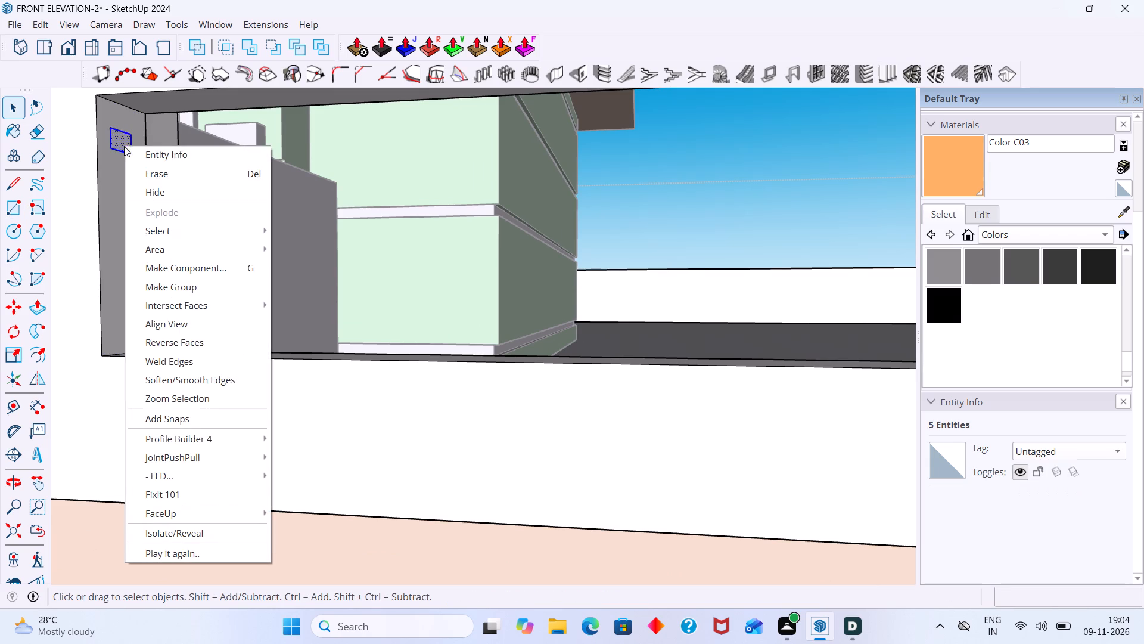
{"action": "left_click", "coordinate": [175, 286]}
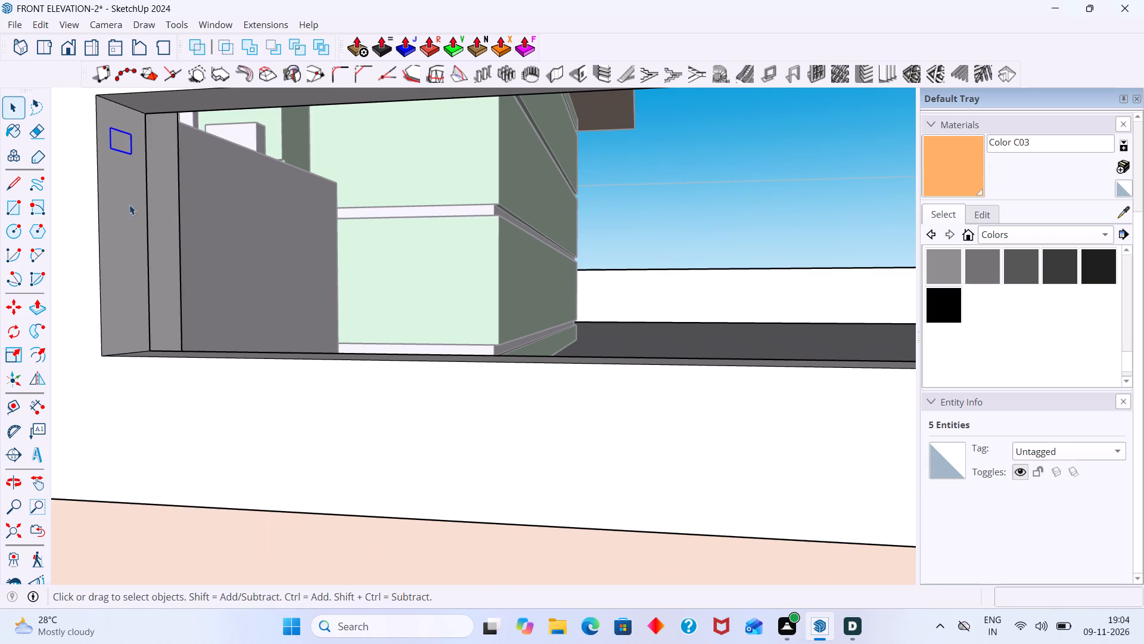
Push/Pull the grouped rectangle about 7' 4 11/16" across the opening to form a horizontal bar, and close its group.
{"action": "scroll", "coordinate": [111, 154], "scroll_direction": "up", "scroll_amount": 4}
{"action": "double_click", "coordinate": [118, 140]}
{"action": "left_click", "coordinate": [123, 140]}
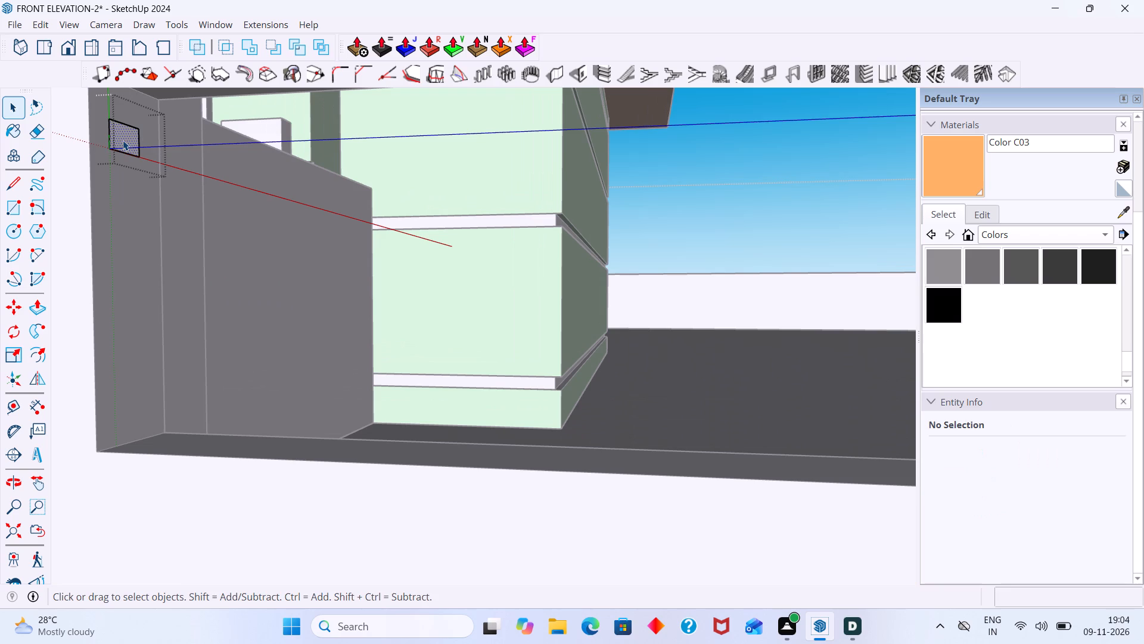
{"action": "key", "text": "p"}
{"action": "left_click", "coordinate": [123, 140]}
{"action": "scroll", "coordinate": [206, 162], "scroll_direction": "down", "scroll_amount": 5}
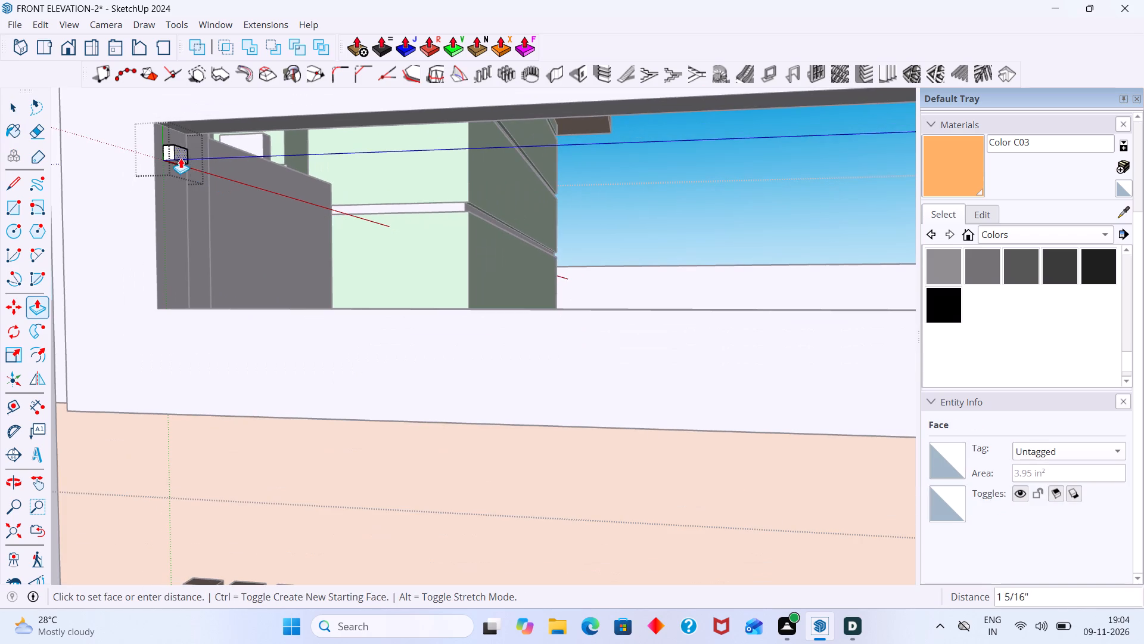
{"action": "scroll", "coordinate": [284, 162], "scroll_direction": "down", "scroll_amount": 4}
{"action": "middle_click_drag", "start_coordinate": [660, 160], "coordinate": [714, 179]}
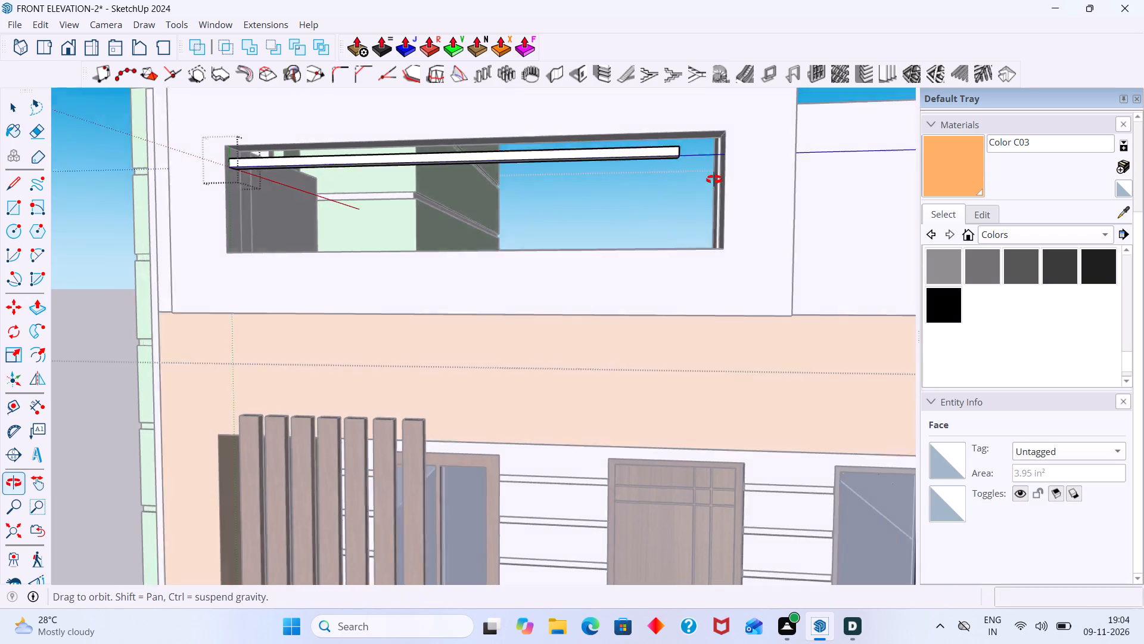
{"action": "middle_click_drag", "start_coordinate": [714, 179], "coordinate": [741, 188]}
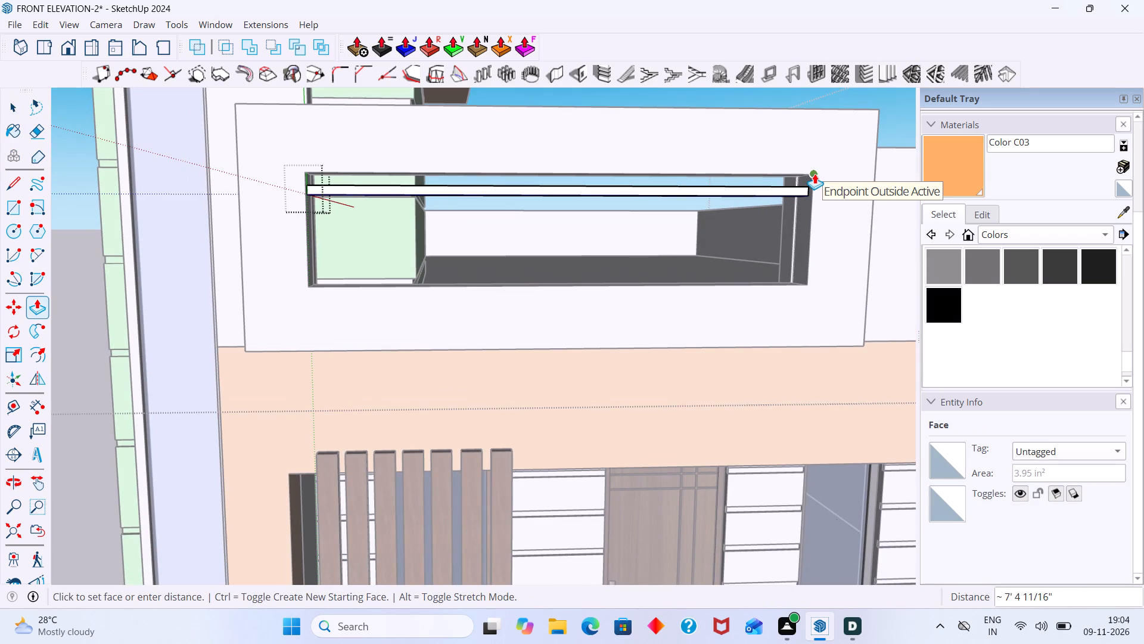
{"action": "left_click", "coordinate": [815, 174]}
{"action": "key", "text": "space"}
{"action": "left_click", "coordinate": [819, 106]}
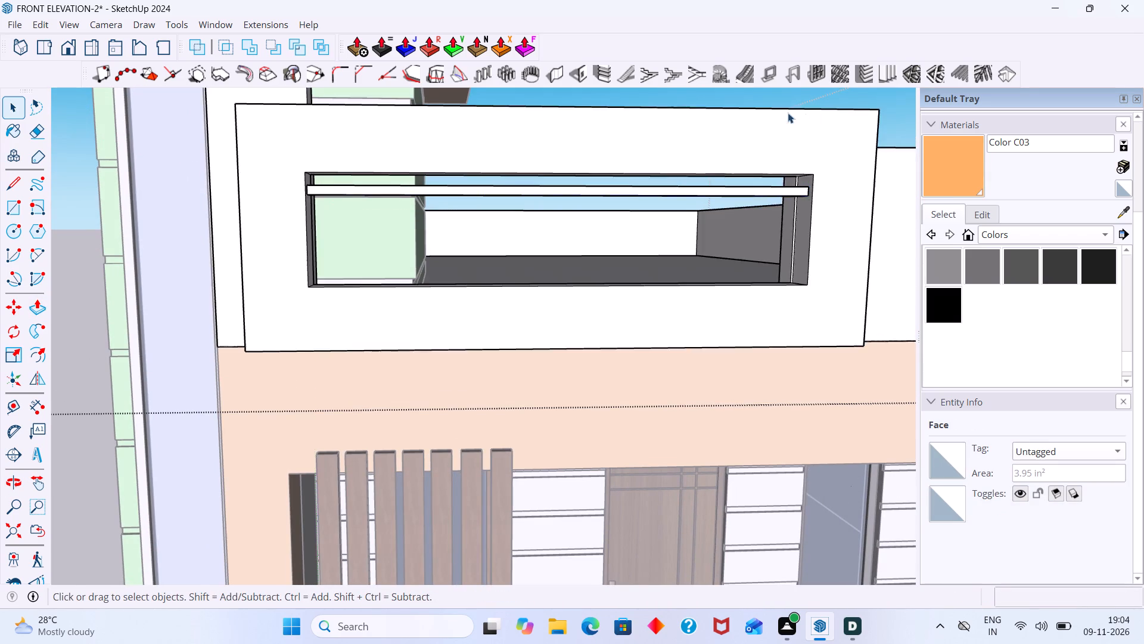
Copy the horizontal bar down the opening at 2 7/16" spacing, multiplied to 9 copies.
{"action": "scroll", "coordinate": [786, 114], "scroll_direction": "down", "scroll_amount": 7}
{"action": "middle_click_drag", "start_coordinate": [719, 171], "coordinate": [694, 233]}
{"action": "scroll", "coordinate": [699, 231], "scroll_direction": "up", "scroll_amount": 3}
{"action": "left_click", "coordinate": [710, 197]}
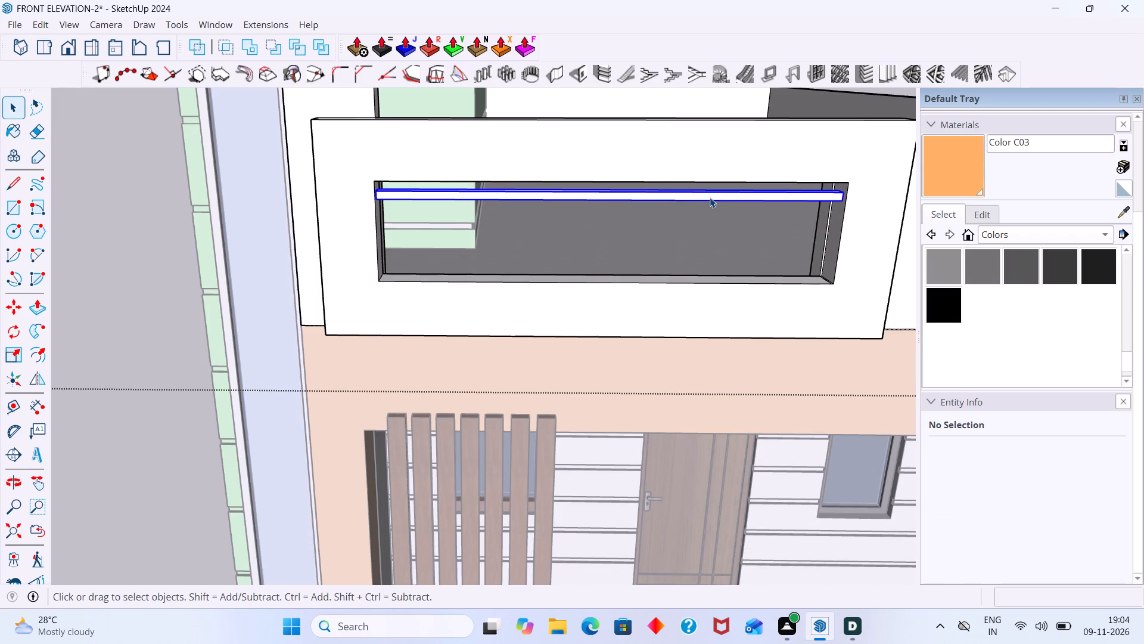
{"action": "key", "text": "m"}
{"action": "scroll", "coordinate": [389, 218], "scroll_direction": "up", "scroll_amount": 7}
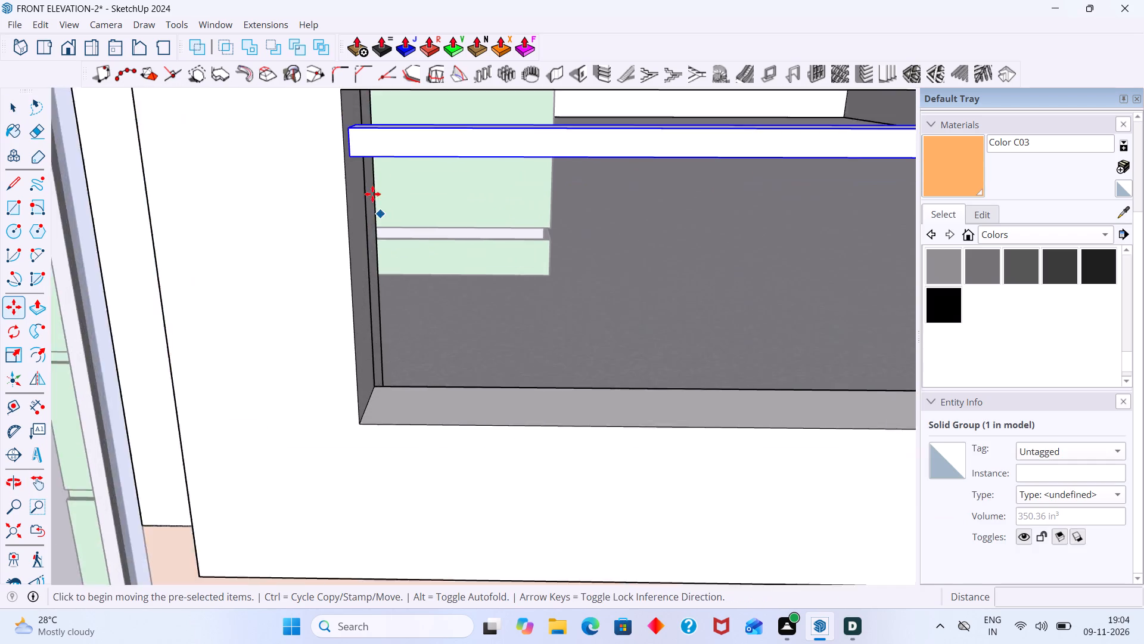
{"action": "left_click", "coordinate": [335, 134]}
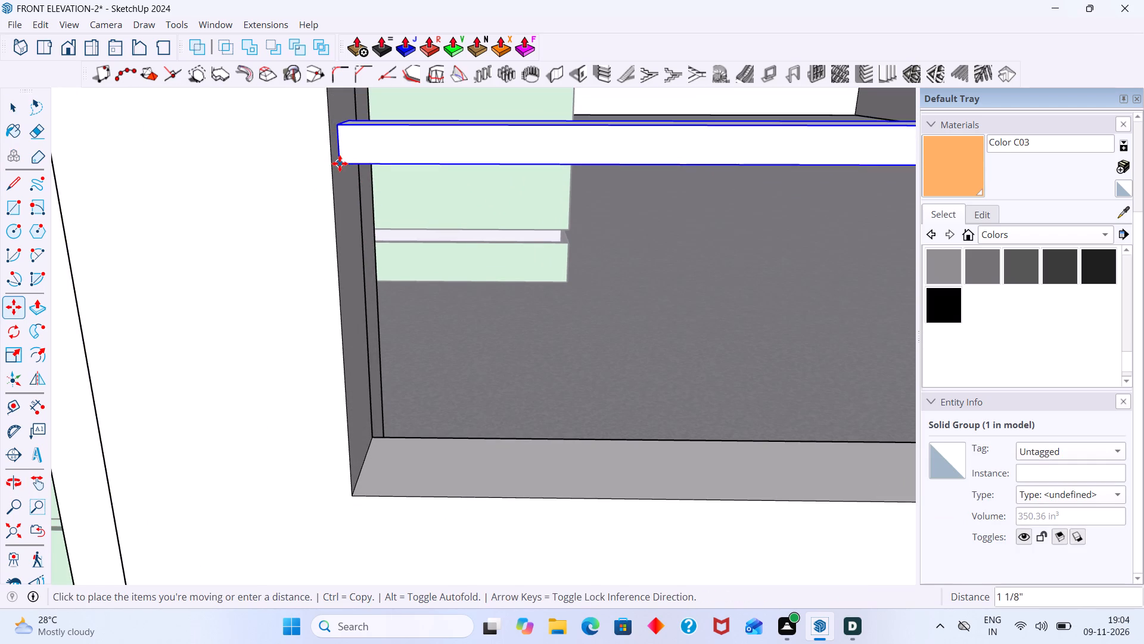
{"action": "left_click", "coordinate": [343, 195]}
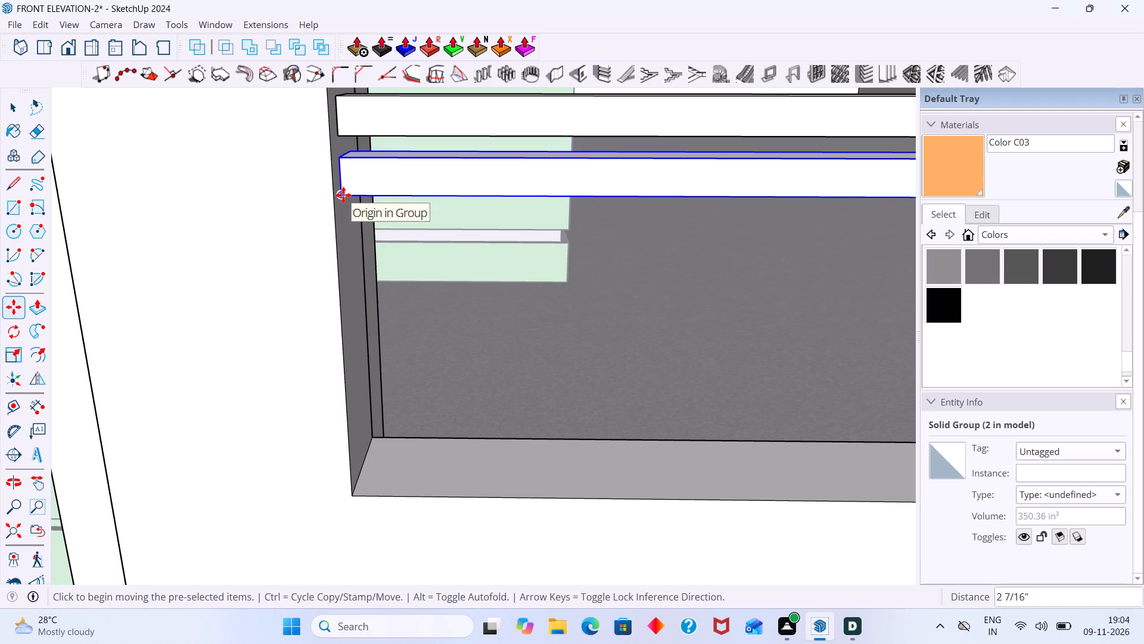
{"action": "type", "text": "*9"}
{"action": "key", "text": "Return"}
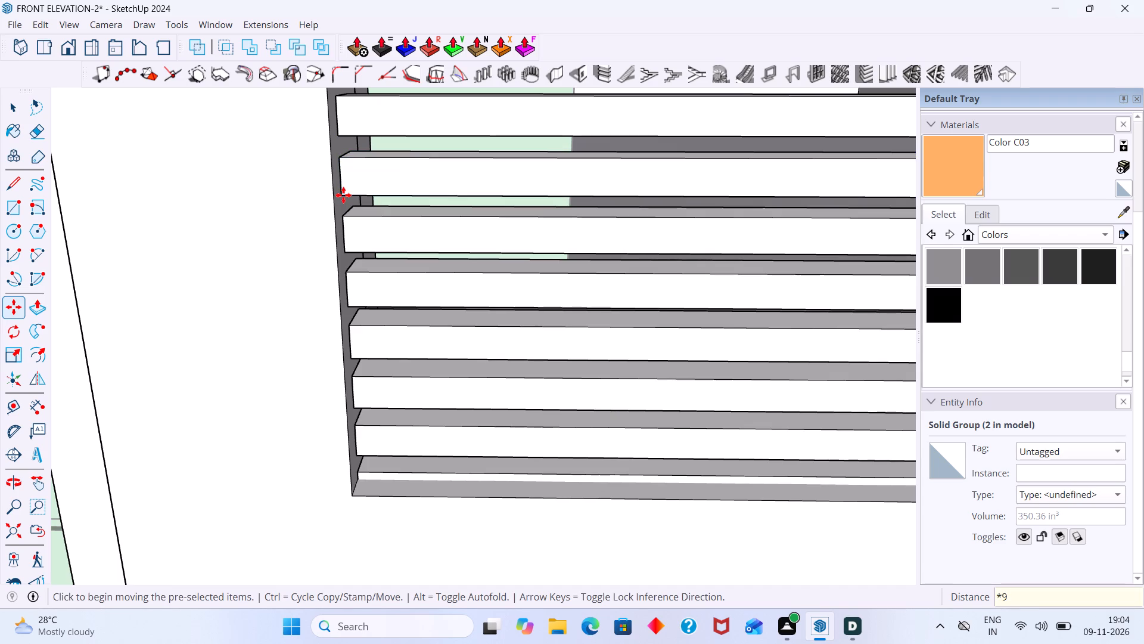
Delete the lowest horizontal bar, close to the bottom face of the parapet panel's opening.
{"action": "key", "text": "space"}
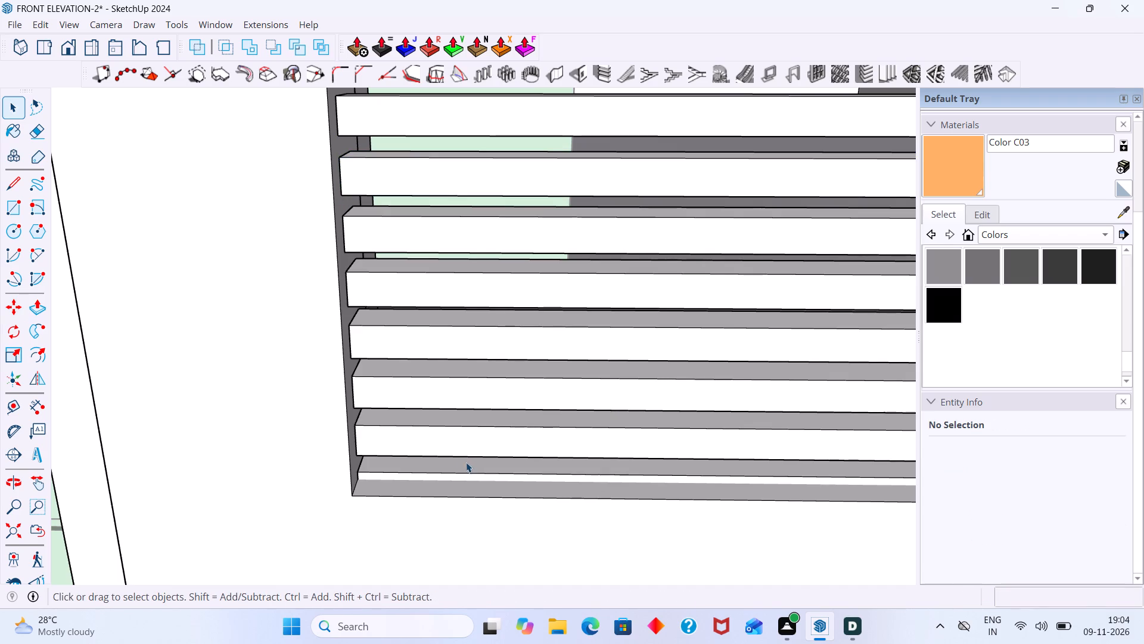
{"action": "left_click", "coordinate": [462, 468]}
{"action": "key", "text": "Delete"}
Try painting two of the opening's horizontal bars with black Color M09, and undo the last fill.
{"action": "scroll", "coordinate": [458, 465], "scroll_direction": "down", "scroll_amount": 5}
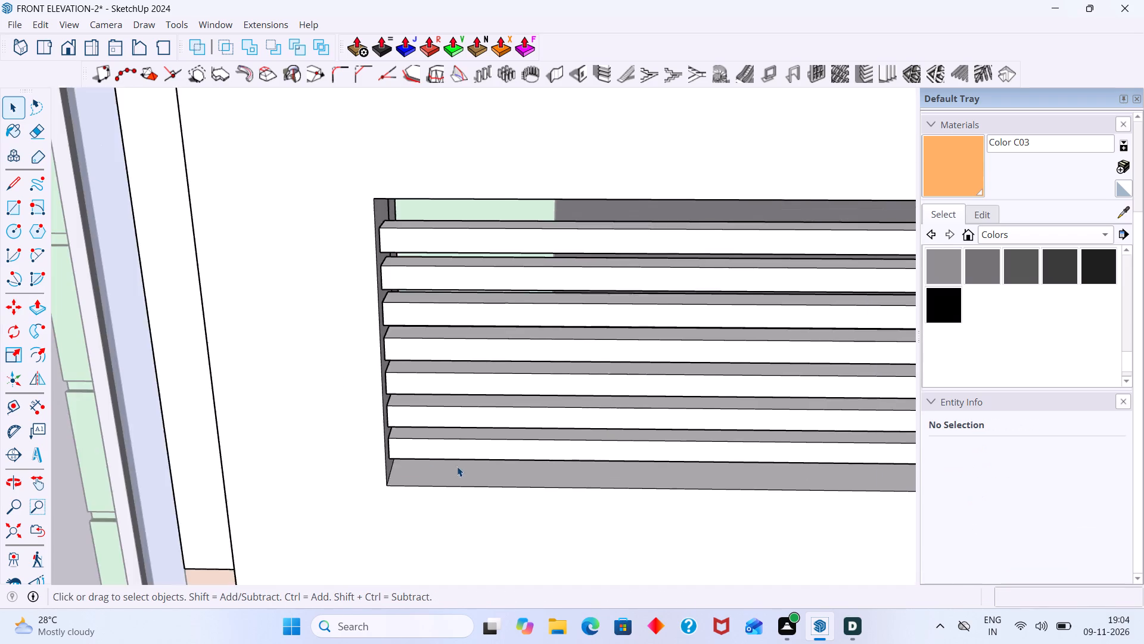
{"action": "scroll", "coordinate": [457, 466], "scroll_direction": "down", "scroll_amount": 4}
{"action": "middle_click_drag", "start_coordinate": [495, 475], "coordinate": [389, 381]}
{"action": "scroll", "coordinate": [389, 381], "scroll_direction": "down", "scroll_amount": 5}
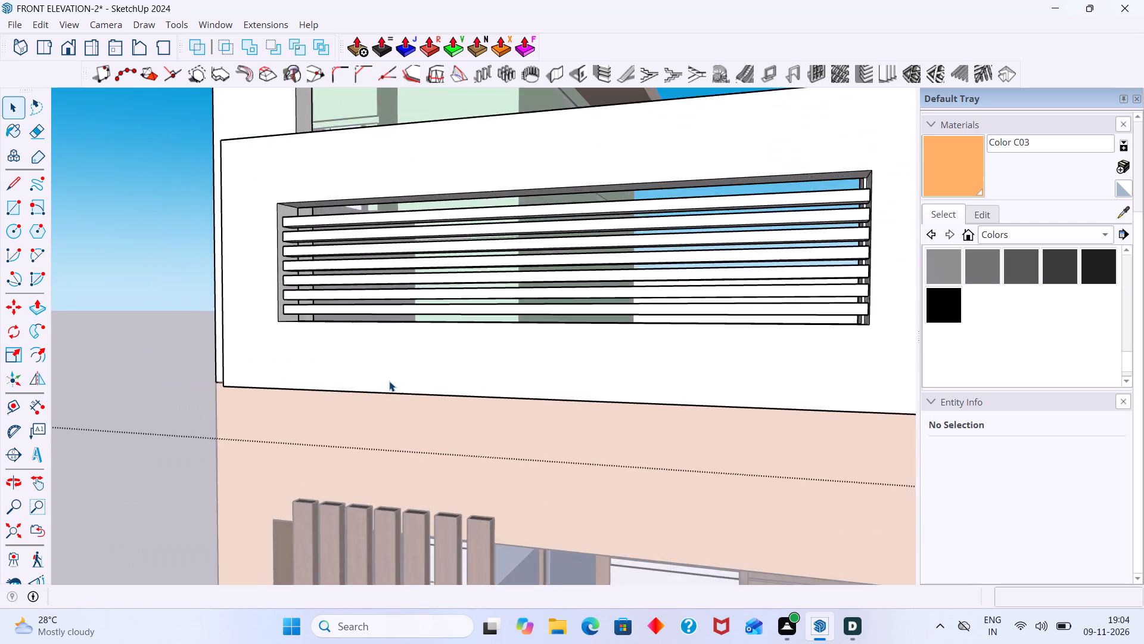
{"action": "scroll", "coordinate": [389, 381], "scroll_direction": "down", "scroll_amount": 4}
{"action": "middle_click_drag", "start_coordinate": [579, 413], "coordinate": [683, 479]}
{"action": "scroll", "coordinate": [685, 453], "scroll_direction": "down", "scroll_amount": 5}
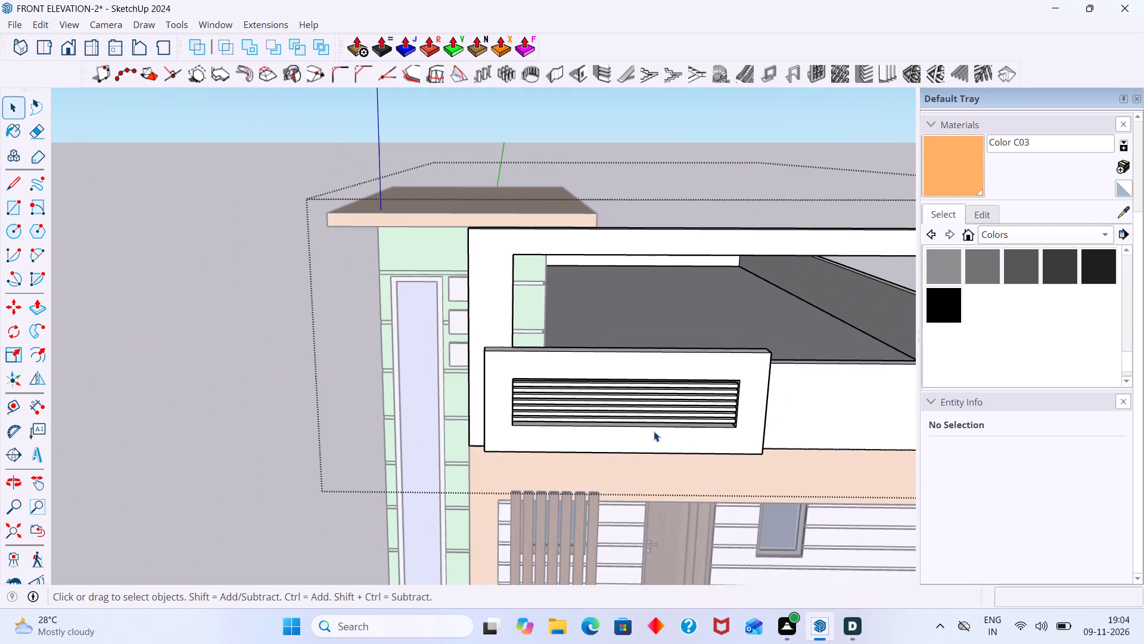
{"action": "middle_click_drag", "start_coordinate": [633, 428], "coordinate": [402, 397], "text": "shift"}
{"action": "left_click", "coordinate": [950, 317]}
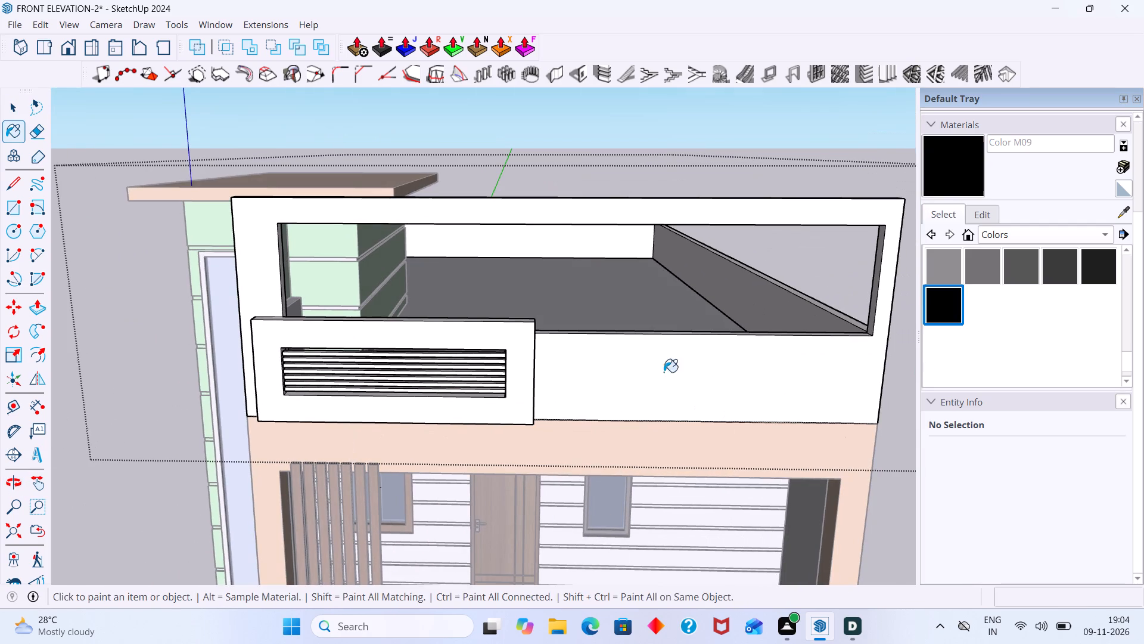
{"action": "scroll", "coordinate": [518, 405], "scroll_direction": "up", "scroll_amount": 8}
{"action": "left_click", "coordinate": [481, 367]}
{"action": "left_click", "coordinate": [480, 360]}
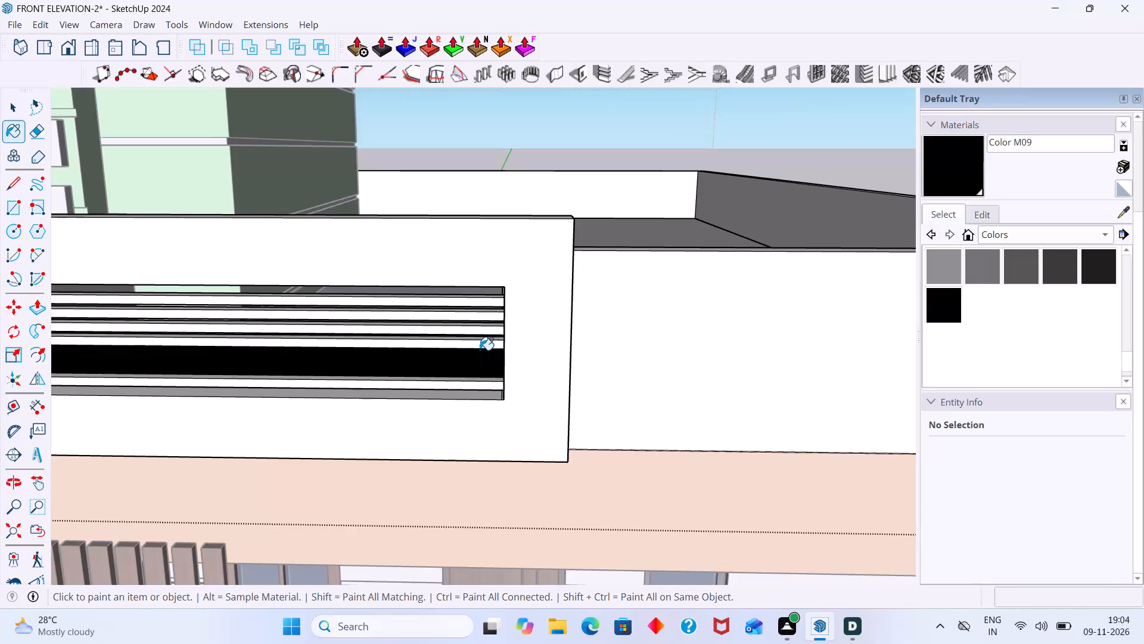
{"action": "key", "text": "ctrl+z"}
Paint all the horizontal bars in the parapet panel's opening with grey Color M05.
{"action": "middle_click_drag", "start_coordinate": [473, 401], "coordinate": [514, 376]}
{"action": "scroll", "coordinate": [521, 374], "scroll_direction": "up", "scroll_amount": 5}
{"action": "scroll", "coordinate": [565, 312], "scroll_direction": "up", "scroll_amount": 2}
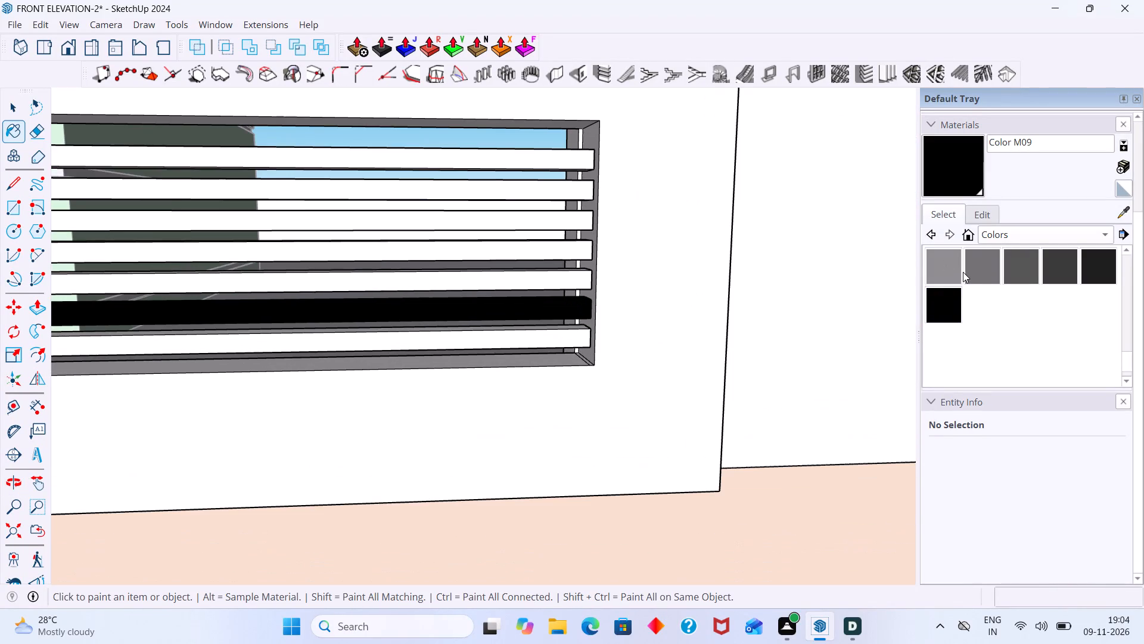
{"action": "left_click", "coordinate": [962, 272]}
{"action": "left_click", "coordinate": [975, 270]}
{"action": "left_click", "coordinate": [581, 312]}
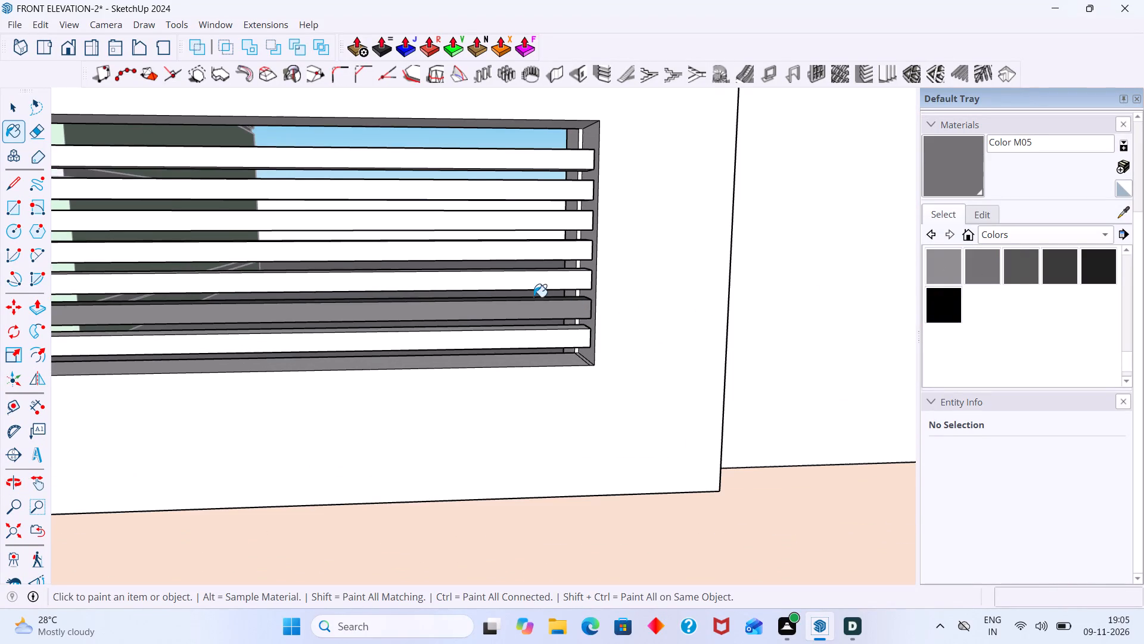
{"action": "scroll", "coordinate": [487, 286], "scroll_direction": "up", "scroll_amount": 1}
{"action": "left_click", "coordinate": [486, 284]}
{"action": "left_click", "coordinate": [489, 252]}
{"action": "left_click", "coordinate": [500, 218]}
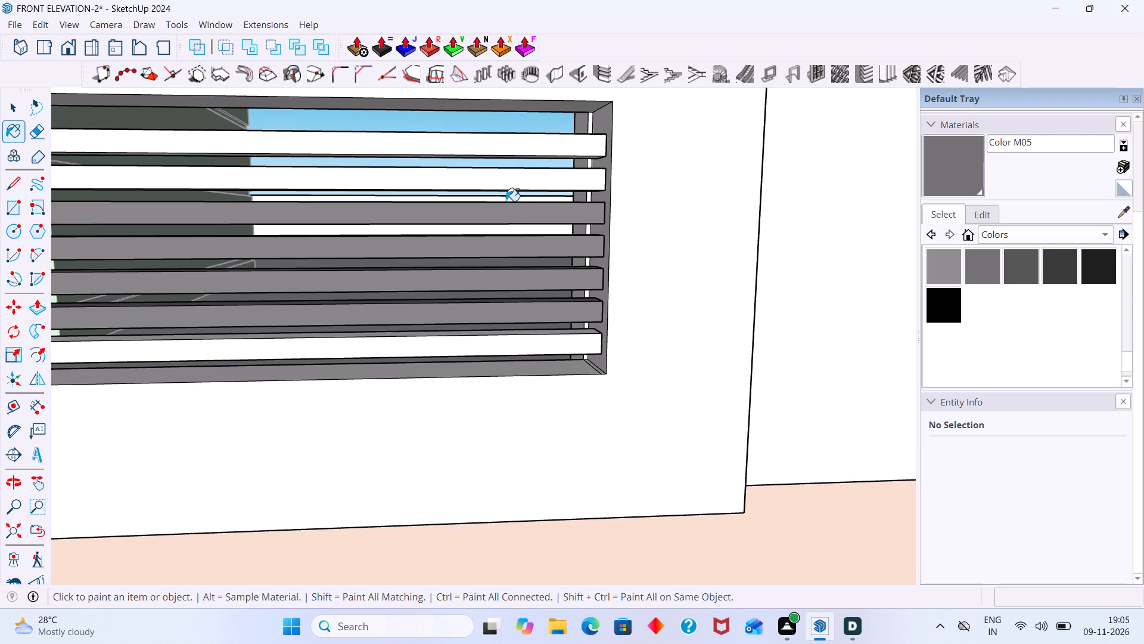
{"action": "left_click", "coordinate": [512, 188]}
{"action": "left_click", "coordinate": [543, 148]}
{"action": "middle_click_drag", "start_coordinate": [533, 277], "coordinate": [606, 322]}
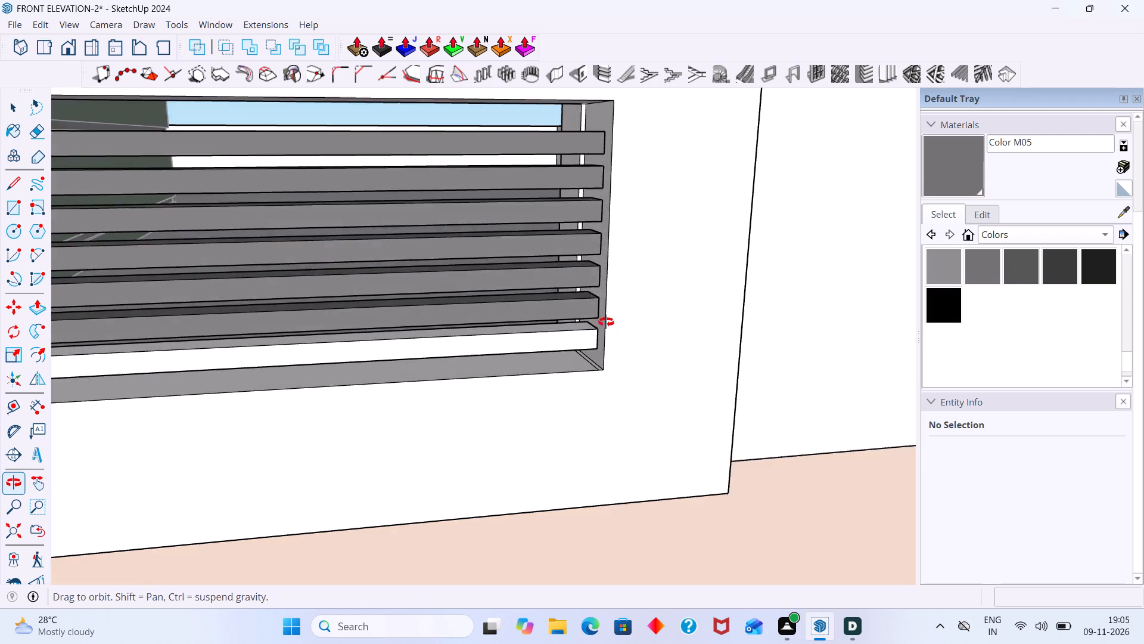
{"action": "middle_click_drag", "start_coordinate": [606, 322], "coordinate": [520, 332]}
{"action": "left_click", "coordinate": [497, 340]}
Examine the painted bars from several angles and compare the parapet panel with the one in the reference image.
{"action": "scroll", "coordinate": [496, 339], "scroll_direction": "up", "scroll_amount": 1}
{"action": "scroll", "coordinate": [496, 339], "scroll_direction": "down", "scroll_amount": 6}
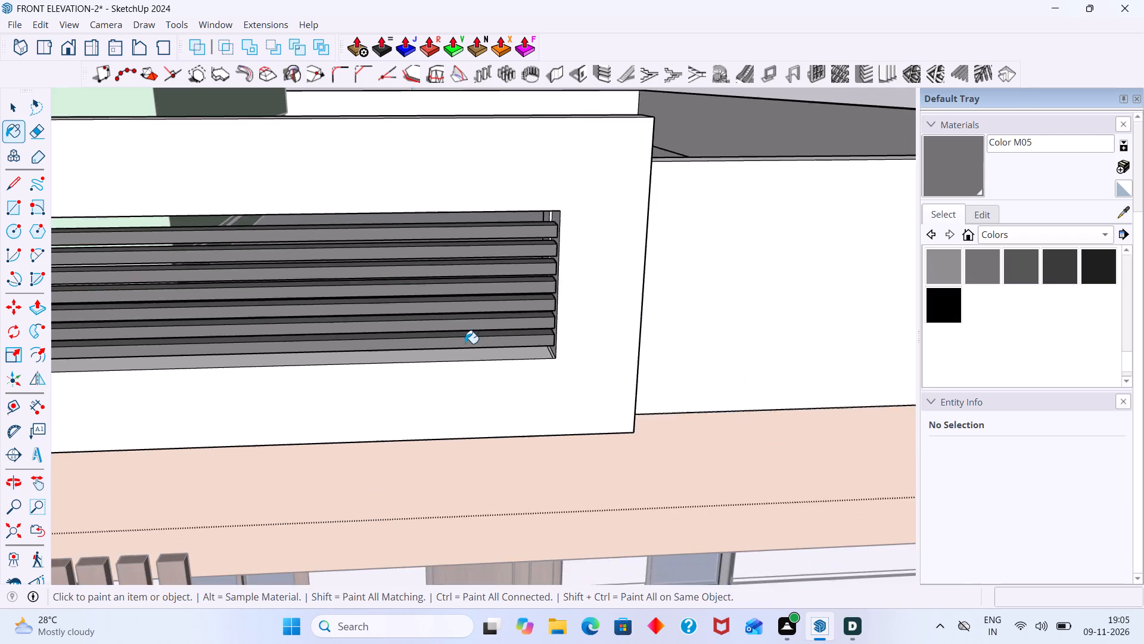
{"action": "scroll", "coordinate": [465, 343], "scroll_direction": "down", "scroll_amount": 8}
{"action": "middle_click_drag", "start_coordinate": [459, 336], "coordinate": [823, 379]}
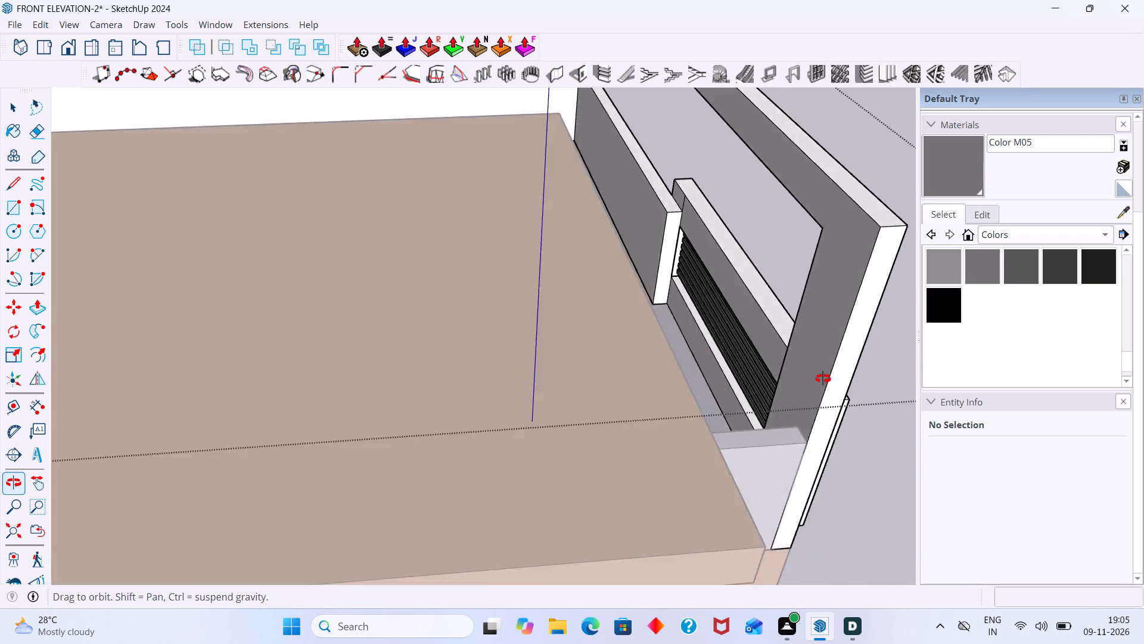
{"action": "middle_click_drag", "start_coordinate": [823, 379], "coordinate": [435, 308]}
{"action": "scroll", "coordinate": [434, 313], "scroll_direction": "down", "scroll_amount": 3}
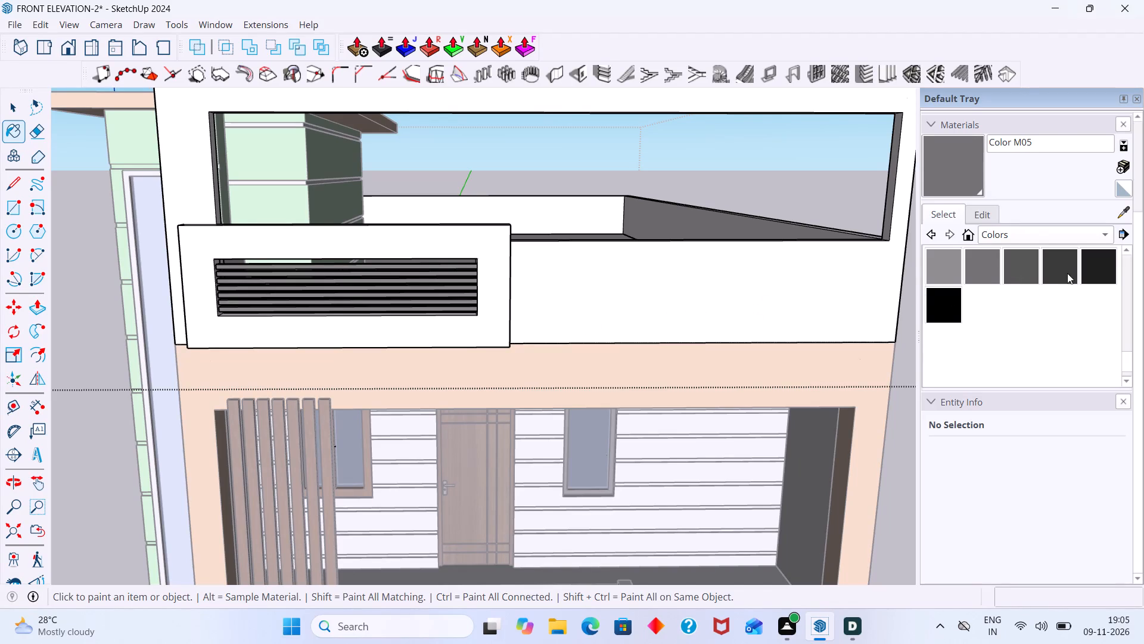
{"action": "key", "text": "space"}
{"action": "left_click", "coordinate": [852, 205]}
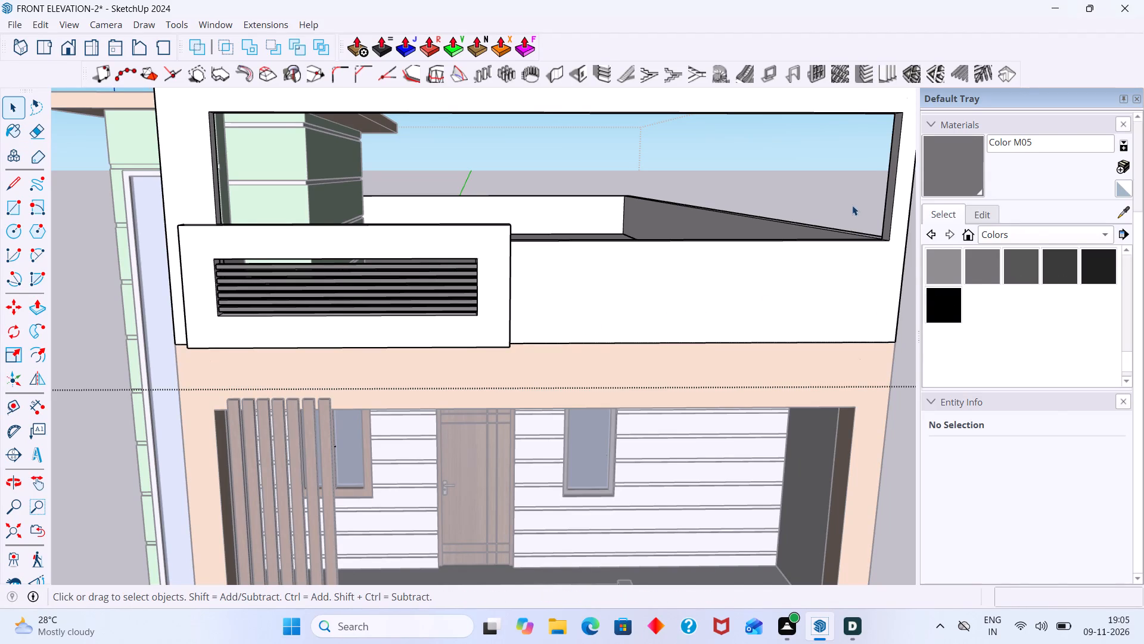
{"action": "scroll", "coordinate": [393, 337], "scroll_direction": "up", "scroll_amount": 20}
{"action": "scroll", "coordinate": [393, 337], "scroll_direction": "up", "scroll_amount": 6}
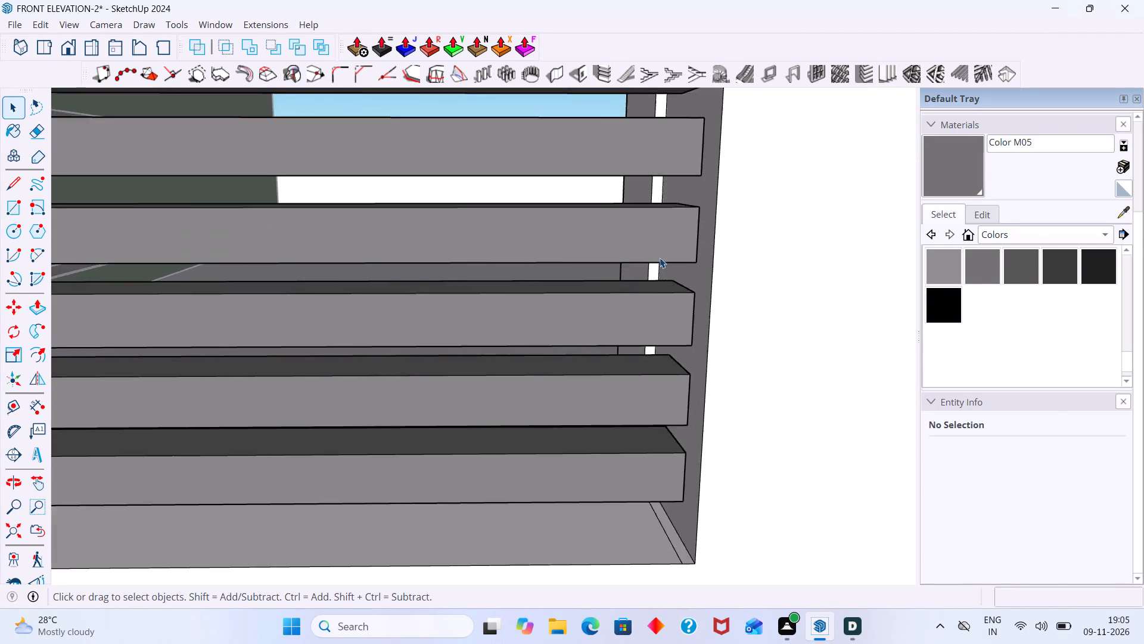
{"action": "scroll", "coordinate": [660, 258], "scroll_direction": "up", "scroll_amount": 4}
{"action": "middle_click_drag", "start_coordinate": [670, 245], "coordinate": [767, 298]}
{"action": "scroll", "coordinate": [714, 291], "scroll_direction": "down", "scroll_amount": 13}
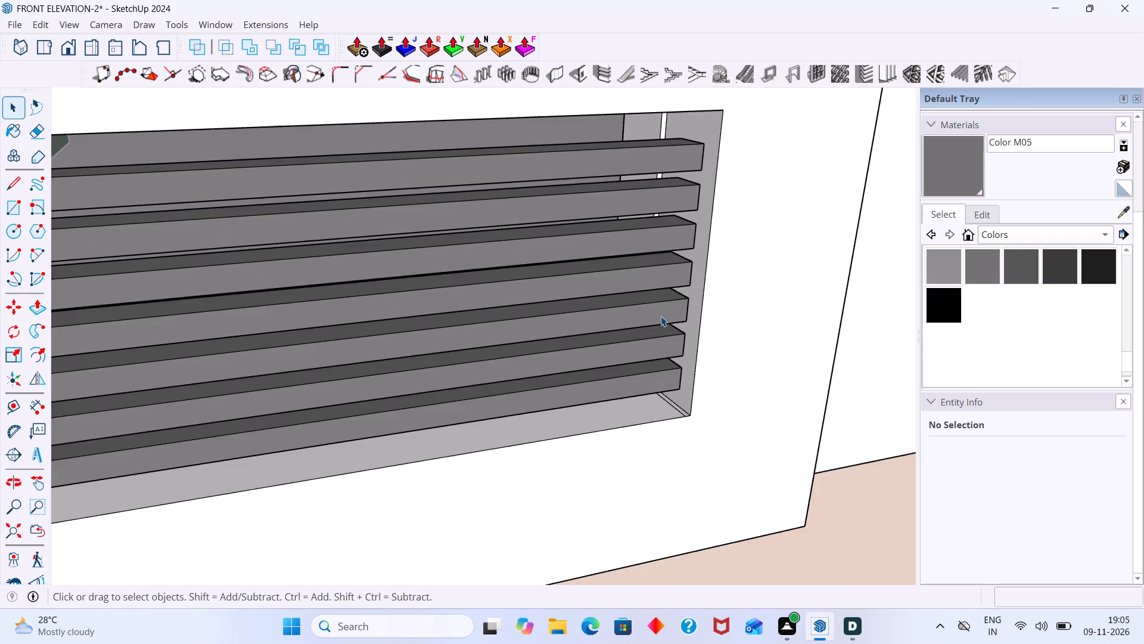
{"action": "scroll", "coordinate": [661, 316], "scroll_direction": "down", "scroll_amount": 20}
{"action": "scroll", "coordinate": [661, 316], "scroll_direction": "down", "scroll_amount": 16}
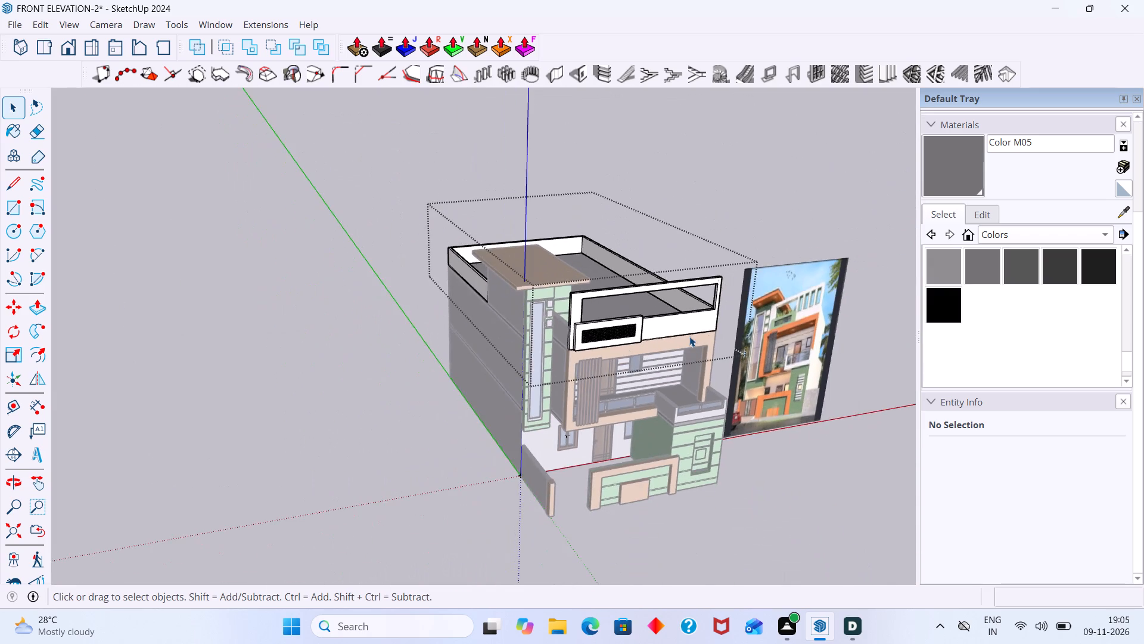
{"action": "scroll", "coordinate": [789, 324], "scroll_direction": "up", "scroll_amount": 19}
{"action": "scroll", "coordinate": [786, 322], "scroll_direction": "down", "scroll_amount": 2}
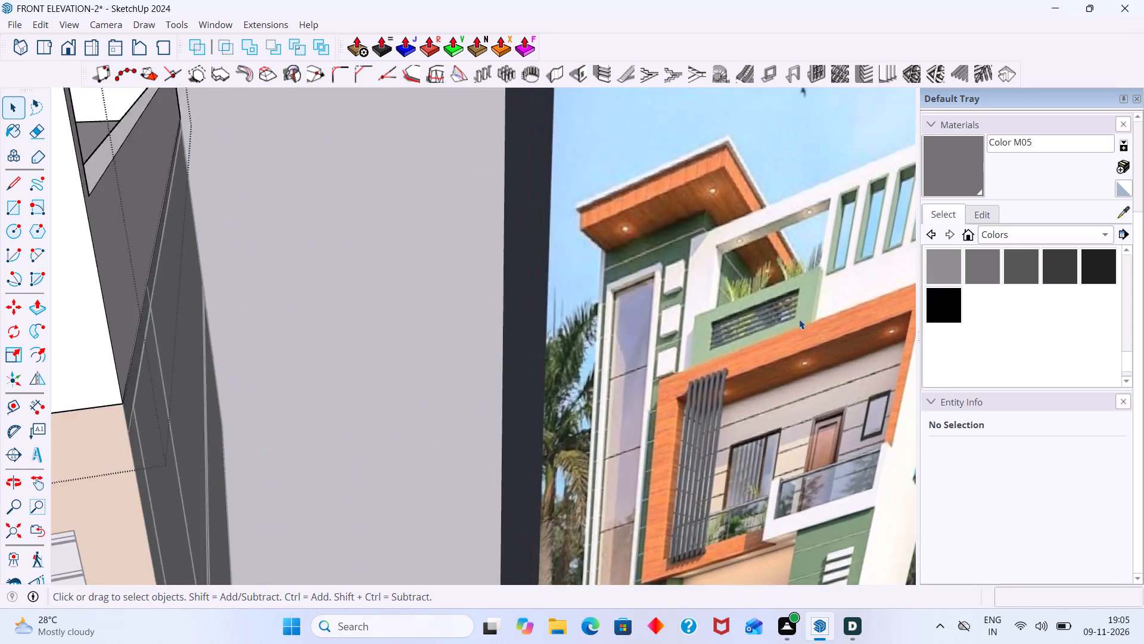
{"action": "scroll", "coordinate": [799, 319], "scroll_direction": "down", "scroll_amount": 6}
{"action": "scroll", "coordinate": [140, 364], "scroll_direction": "down", "scroll_amount": 5}
{"action": "middle_click_drag", "start_coordinate": [123, 394], "coordinate": [266, 390], "text": "shift"}
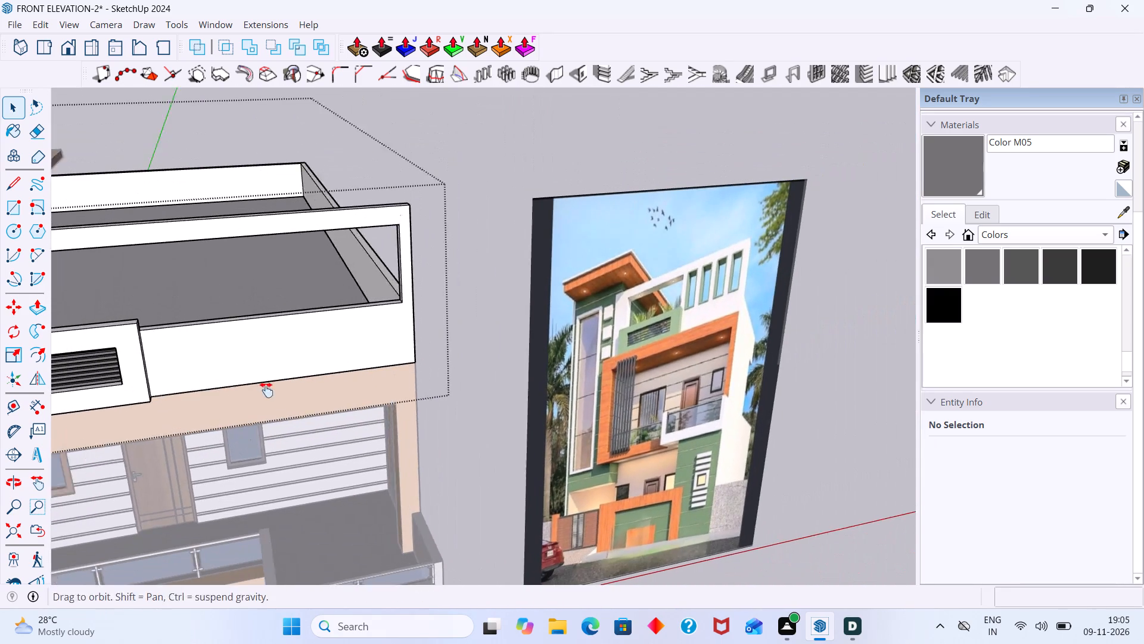
{"action": "middle_click_drag", "start_coordinate": [266, 390], "coordinate": [269, 389], "text": "shift"}
{"action": "scroll", "coordinate": [270, 389], "scroll_direction": "down", "scroll_amount": 6}
{"action": "middle_click_drag", "start_coordinate": [293, 410], "coordinate": [404, 268]}
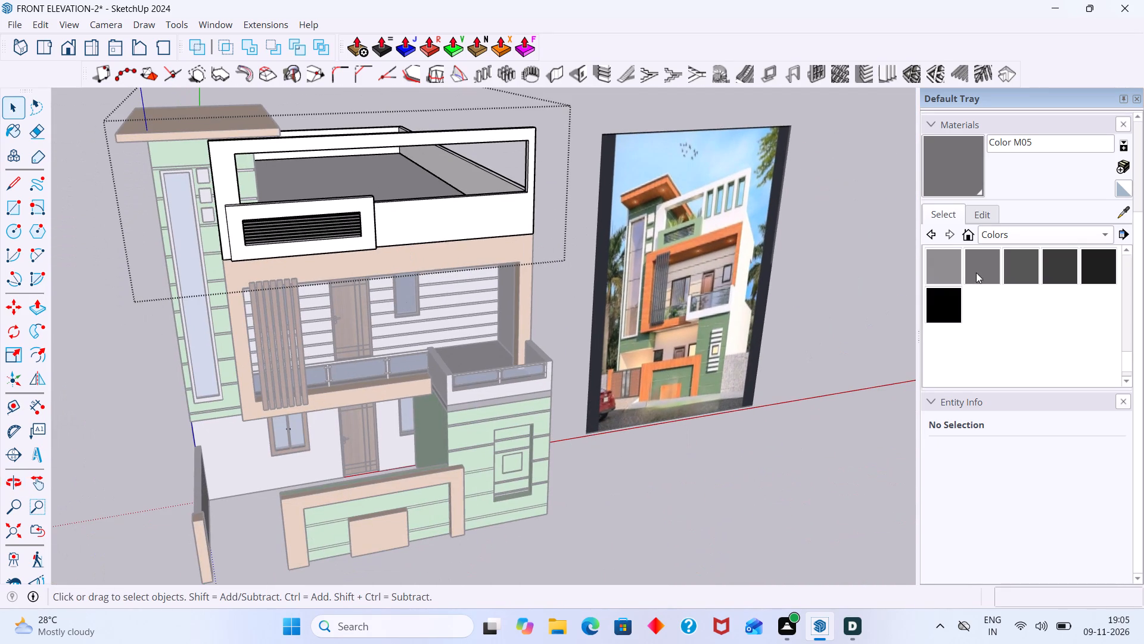
Sample green Color G02 from the facade and paint the parapet panel's front, top and far end faces with it.
{"action": "left_click", "coordinate": [1119, 216]}
{"action": "scroll", "coordinate": [490, 457], "scroll_direction": "up", "scroll_amount": 5}
{"action": "left_click", "coordinate": [458, 420]}
{"action": "scroll", "coordinate": [424, 392], "scroll_direction": "down", "scroll_amount": 7}
{"action": "middle_click_drag", "start_coordinate": [420, 405], "coordinate": [442, 533], "text": "shift"}
{"action": "scroll", "coordinate": [346, 425], "scroll_direction": "up", "scroll_amount": 10}
{"action": "left_click", "coordinate": [404, 314]}
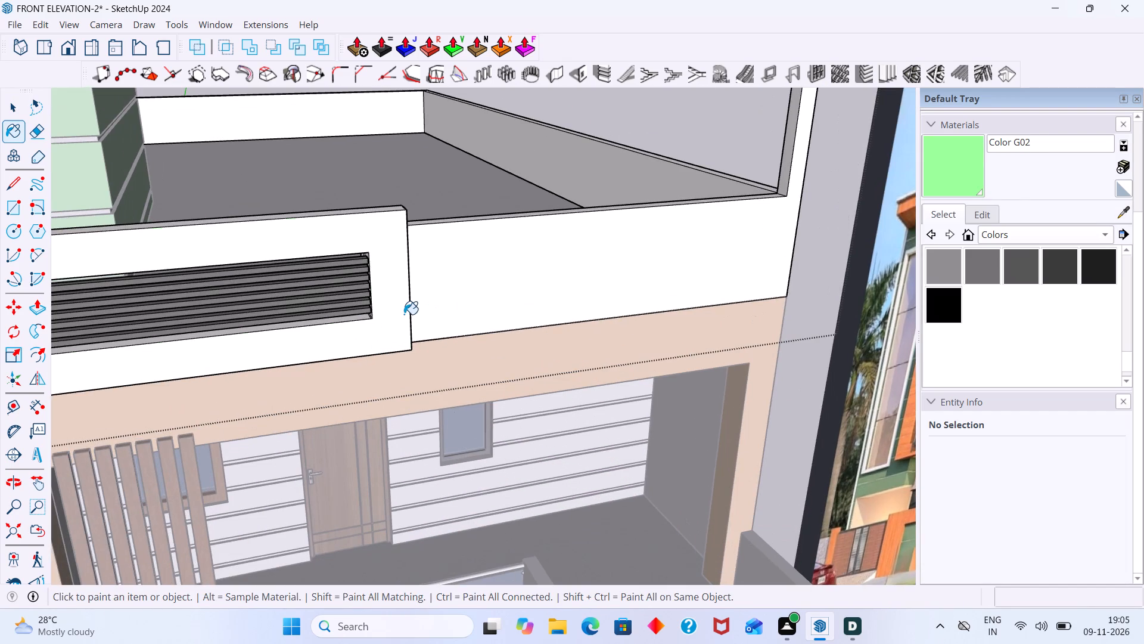
{"action": "scroll", "coordinate": [397, 314], "scroll_direction": "down", "scroll_amount": 3}
{"action": "middle_click_drag", "start_coordinate": [383, 280], "coordinate": [399, 361]}
{"action": "scroll", "coordinate": [356, 309], "scroll_direction": "up", "scroll_amount": 6}
{"action": "left_click", "coordinate": [355, 301]}
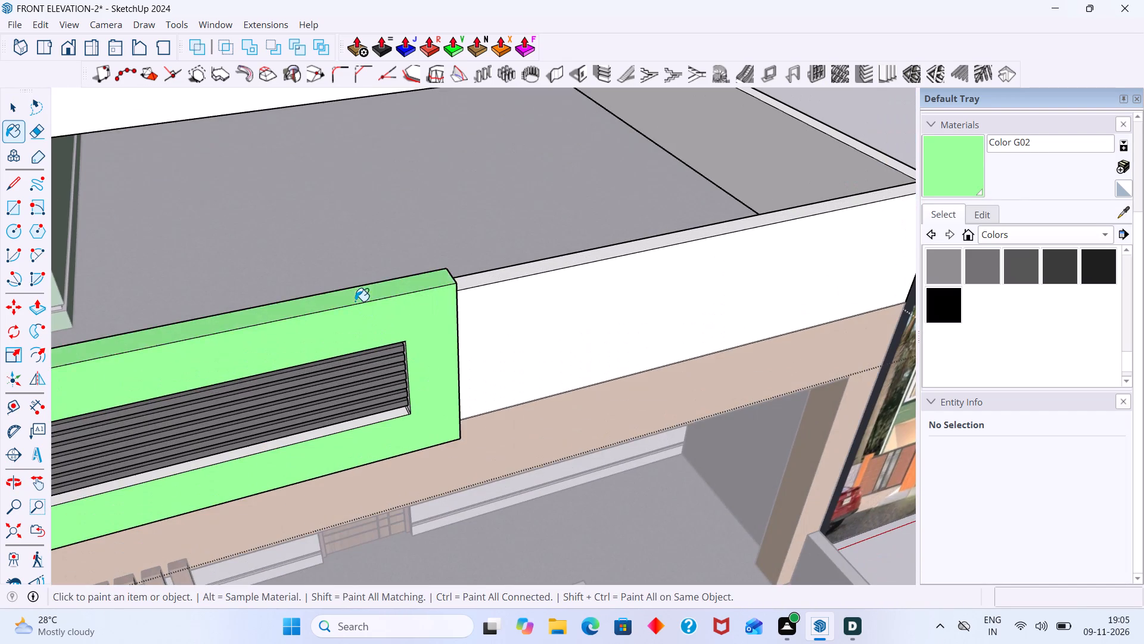
{"action": "scroll", "coordinate": [377, 300], "scroll_direction": "down", "scroll_amount": 3}
{"action": "middle_click_drag", "start_coordinate": [431, 333], "coordinate": [209, 332]}
{"action": "scroll", "coordinate": [319, 318], "scroll_direction": "up", "scroll_amount": 5}
{"action": "left_click", "coordinate": [226, 302]}
Paint both sections of the parapet panel's underside with green Color G02.
{"action": "scroll", "coordinate": [223, 302], "scroll_direction": "down", "scroll_amount": 3}
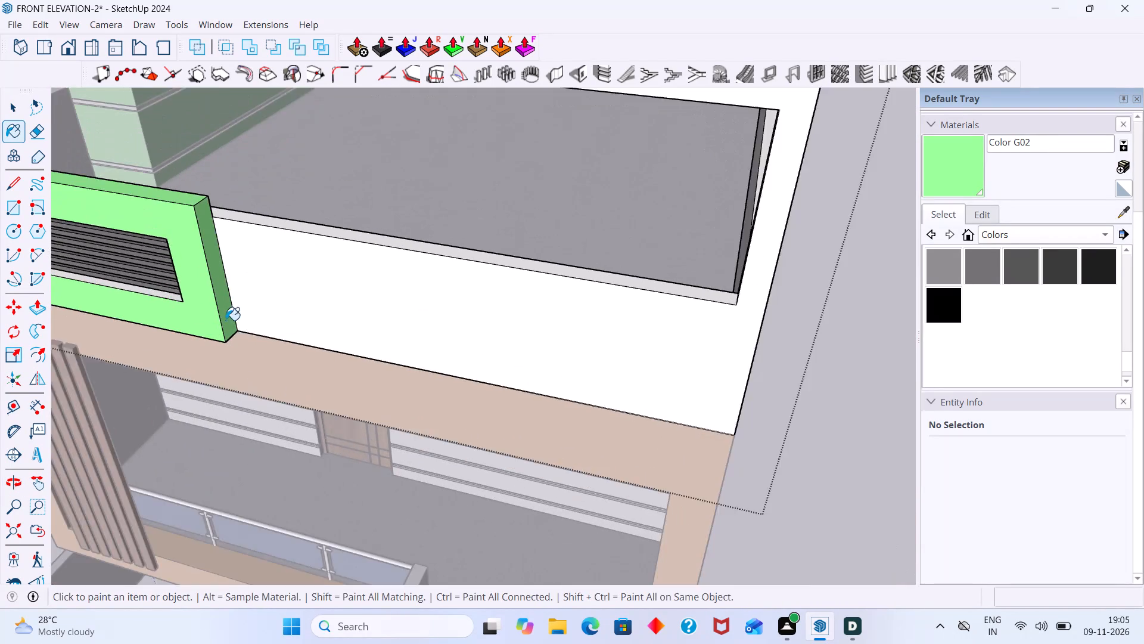
{"action": "scroll", "coordinate": [226, 320], "scroll_direction": "down", "scroll_amount": 4}
{"action": "middle_click_drag", "start_coordinate": [223, 373], "coordinate": [322, 225]}
{"action": "middle_click_drag", "start_coordinate": [372, 75], "coordinate": [372, 68]}
{"action": "scroll", "coordinate": [327, 165], "scroll_direction": "down", "scroll_amount": 2}
{"action": "middle_click_drag", "start_coordinate": [329, 222], "coordinate": [329, 222]}
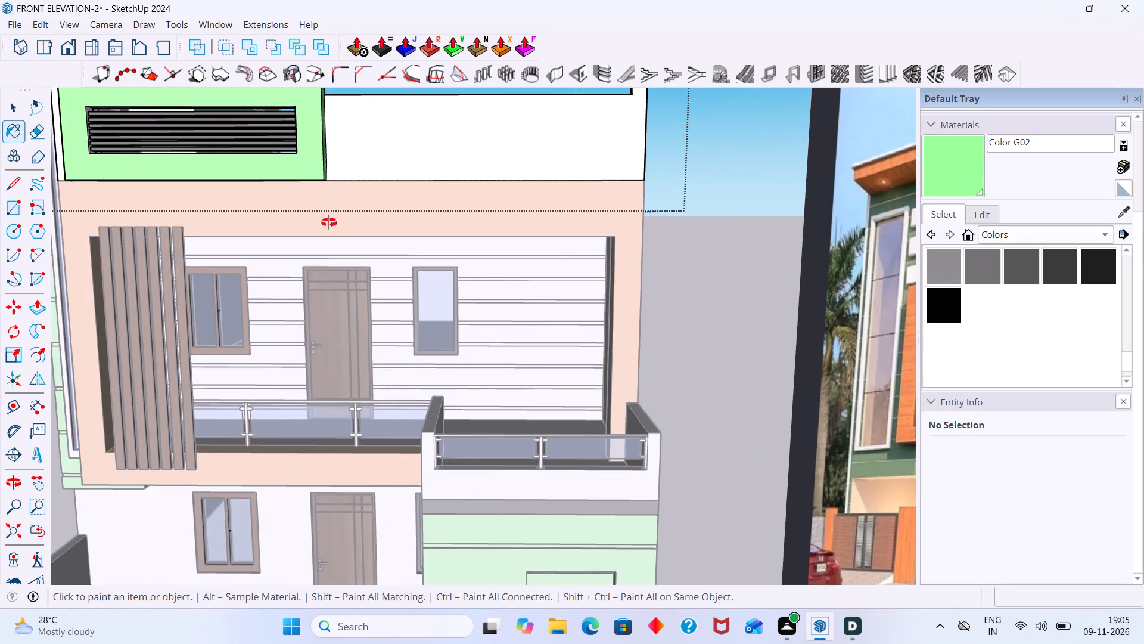
{"action": "middle_click_drag", "start_coordinate": [329, 222], "coordinate": [372, 193]}
{"action": "scroll", "coordinate": [327, 195], "scroll_direction": "up", "scroll_amount": 7}
{"action": "middle_click_drag", "start_coordinate": [320, 211], "coordinate": [338, 181]}
{"action": "scroll", "coordinate": [338, 181], "scroll_direction": "up", "scroll_amount": 3}
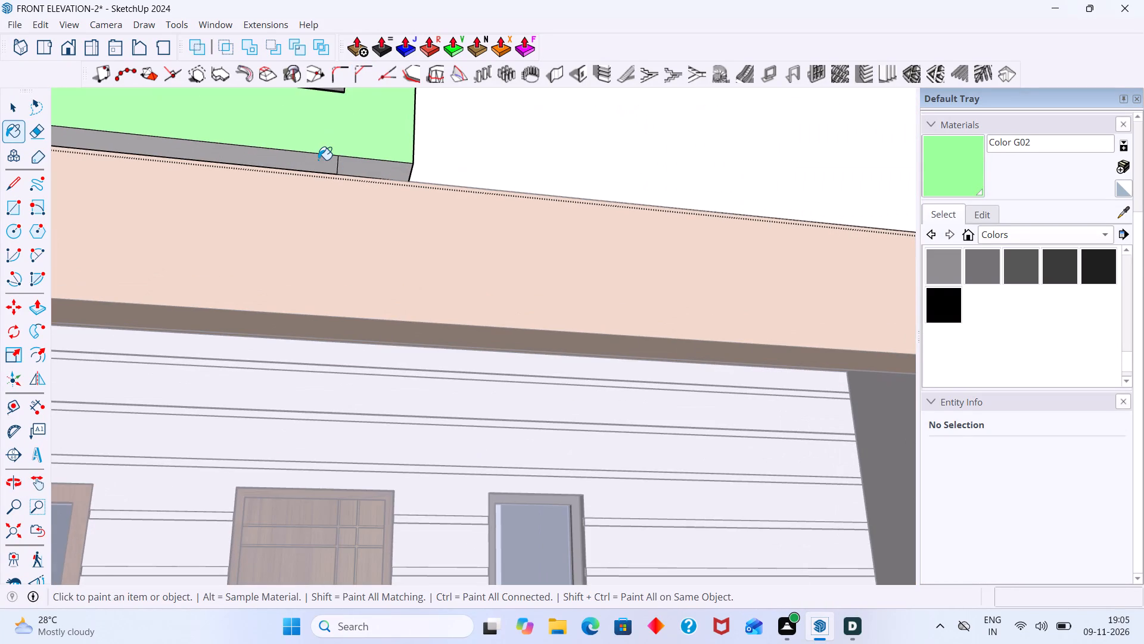
{"action": "left_click", "coordinate": [306, 160]}
{"action": "scroll", "coordinate": [324, 160], "scroll_direction": "down", "scroll_amount": 2}
{"action": "left_click", "coordinate": [356, 168]}
Paint the parapet panel's tower-side end face with green Color G02.
{"action": "scroll", "coordinate": [355, 169], "scroll_direction": "down", "scroll_amount": 8}
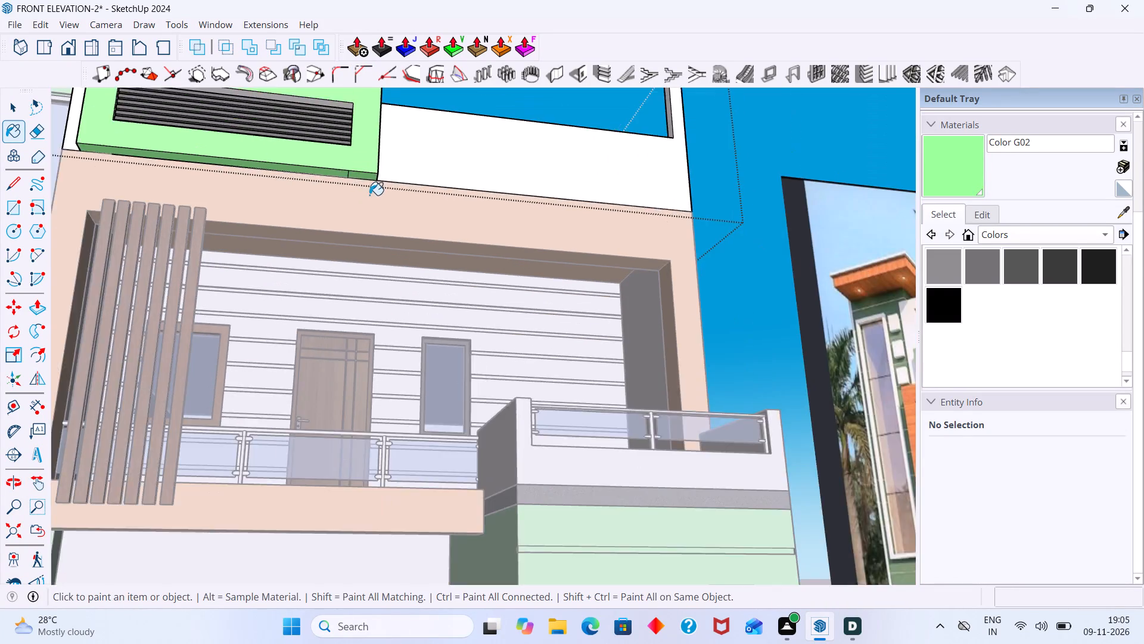
{"action": "scroll", "coordinate": [369, 195], "scroll_direction": "down", "scroll_amount": 2}
{"action": "middle_click_drag", "start_coordinate": [361, 196], "coordinate": [575, 279]}
{"action": "scroll", "coordinate": [402, 203], "scroll_direction": "down", "scroll_amount": 3}
{"action": "middle_click_drag", "start_coordinate": [393, 224], "coordinate": [492, 315]}
{"action": "scroll", "coordinate": [290, 157], "scroll_direction": "up", "scroll_amount": 5}
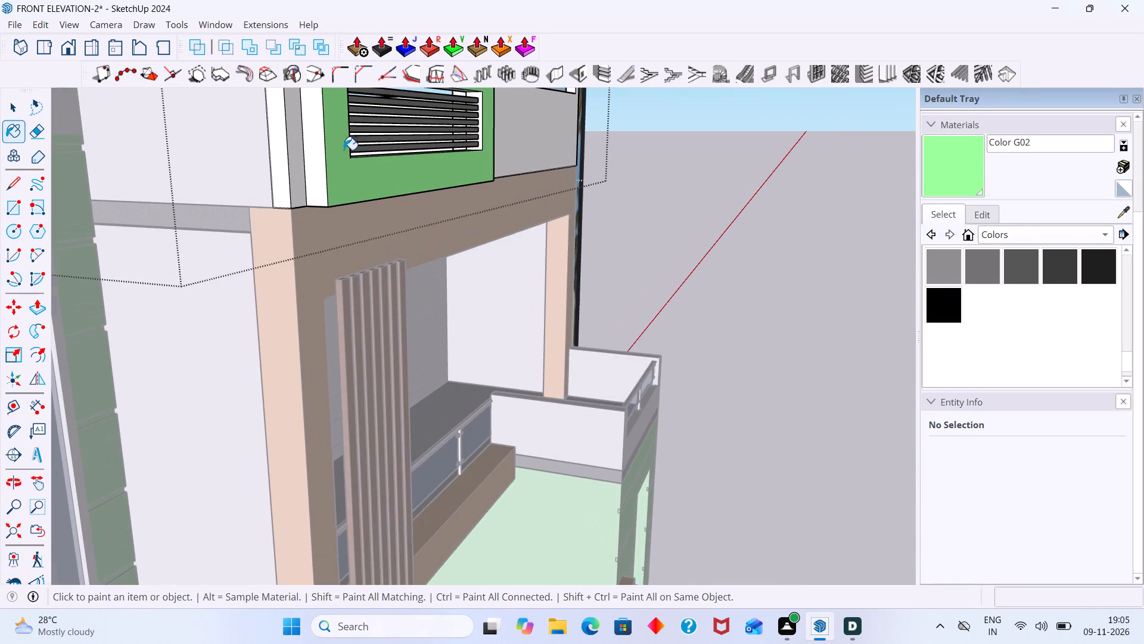
{"action": "left_click", "coordinate": [315, 155]}
Paint the far side, bottom and top inner faces of the panel's opening with green Color G02.
{"action": "scroll", "coordinate": [308, 156], "scroll_direction": "down", "scroll_amount": 14}
{"action": "middle_click_drag", "start_coordinate": [351, 175], "coordinate": [351, 237]}
{"action": "scroll", "coordinate": [406, 120], "scroll_direction": "up", "scroll_amount": 2}
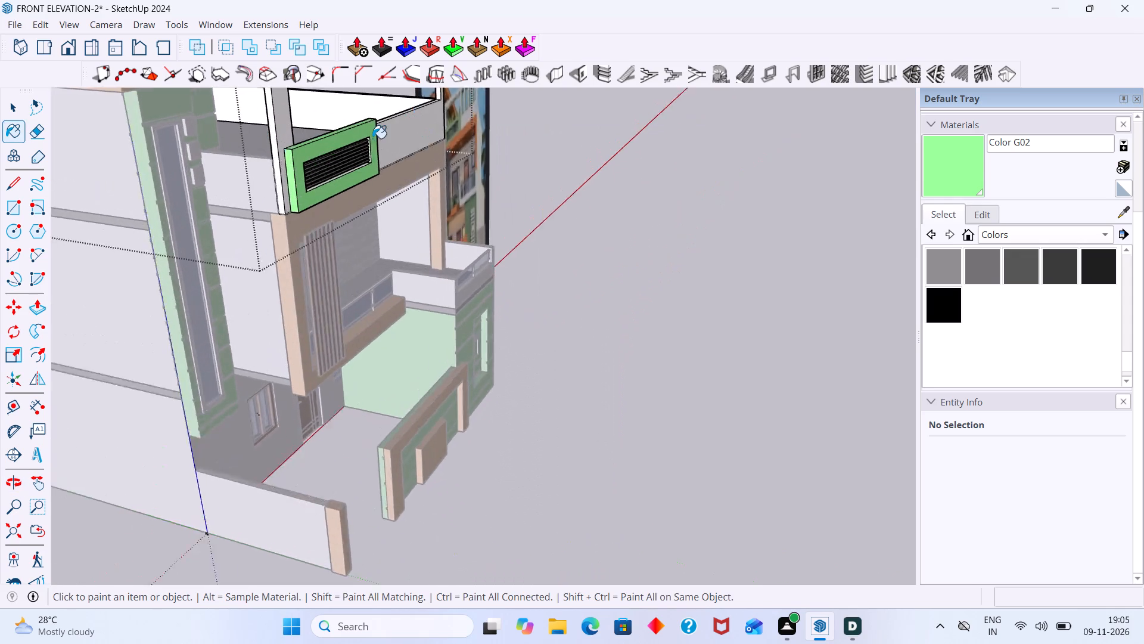
{"action": "scroll", "coordinate": [372, 138], "scroll_direction": "up", "scroll_amount": 20}
{"action": "scroll", "coordinate": [372, 138], "scroll_direction": "up", "scroll_amount": 3}
{"action": "middle_click", "coordinate": [369, 154]}
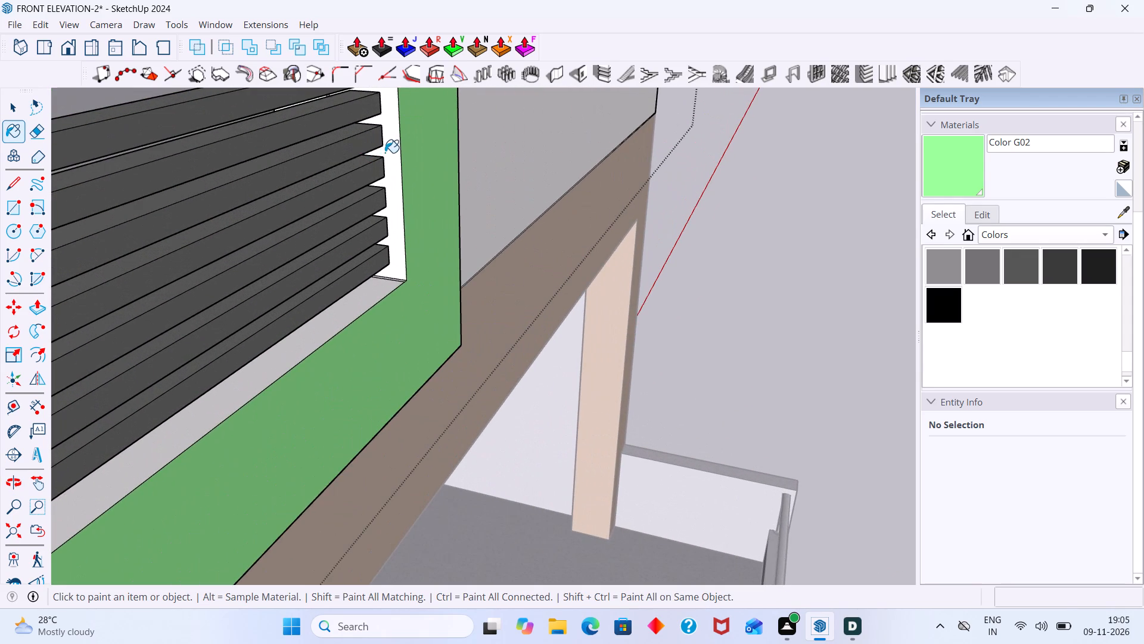
{"action": "left_click", "coordinate": [386, 153]}
{"action": "left_click", "coordinate": [384, 281]}
{"action": "scroll", "coordinate": [384, 280], "scroll_direction": "down", "scroll_amount": 2}
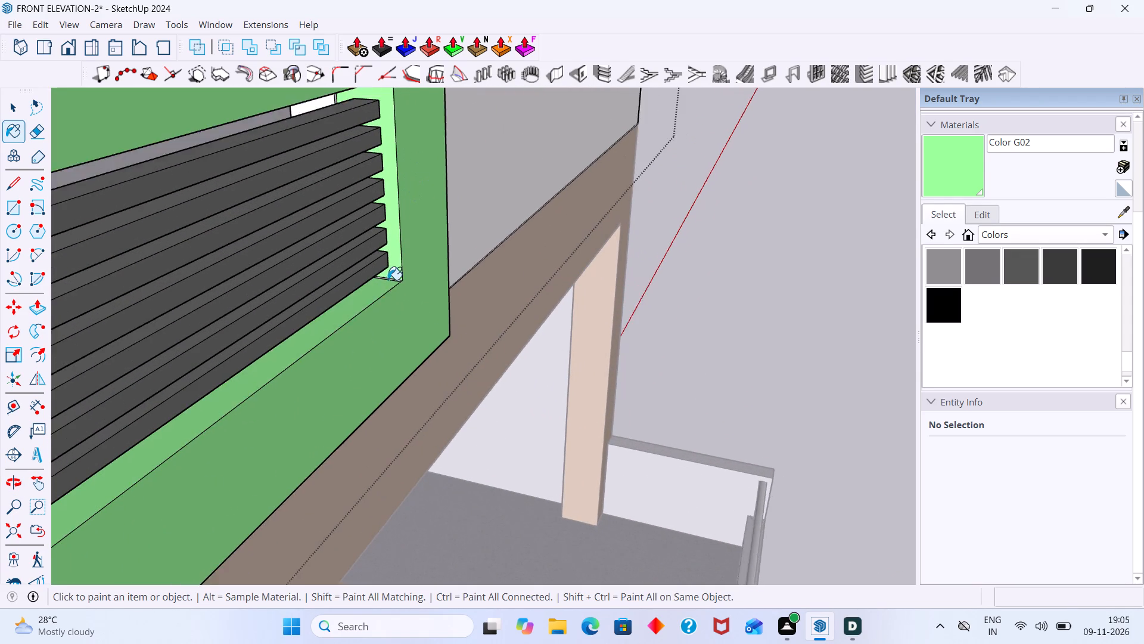
{"action": "scroll", "coordinate": [388, 280], "scroll_direction": "down", "scroll_amount": 9}
{"action": "middle_click_drag", "start_coordinate": [350, 241], "coordinate": [316, 122]}
{"action": "middle_click_drag", "start_coordinate": [316, 167], "coordinate": [307, 264]}
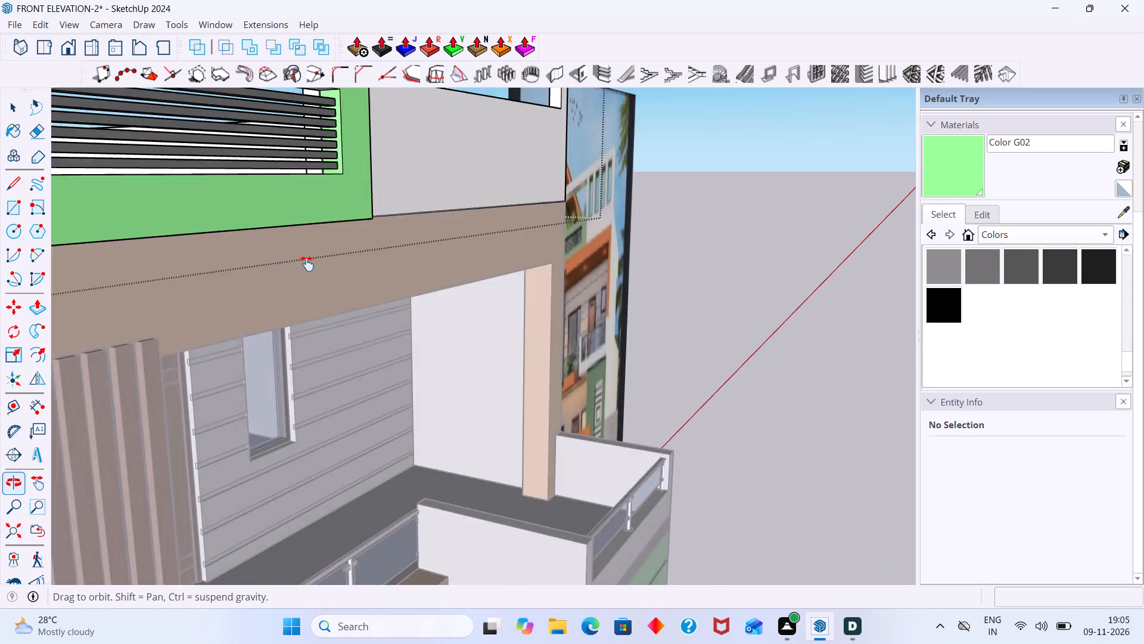
{"action": "middle_click_drag", "start_coordinate": [307, 264], "coordinate": [361, 270]}
{"action": "scroll", "coordinate": [365, 122], "scroll_direction": "up", "scroll_amount": 8}
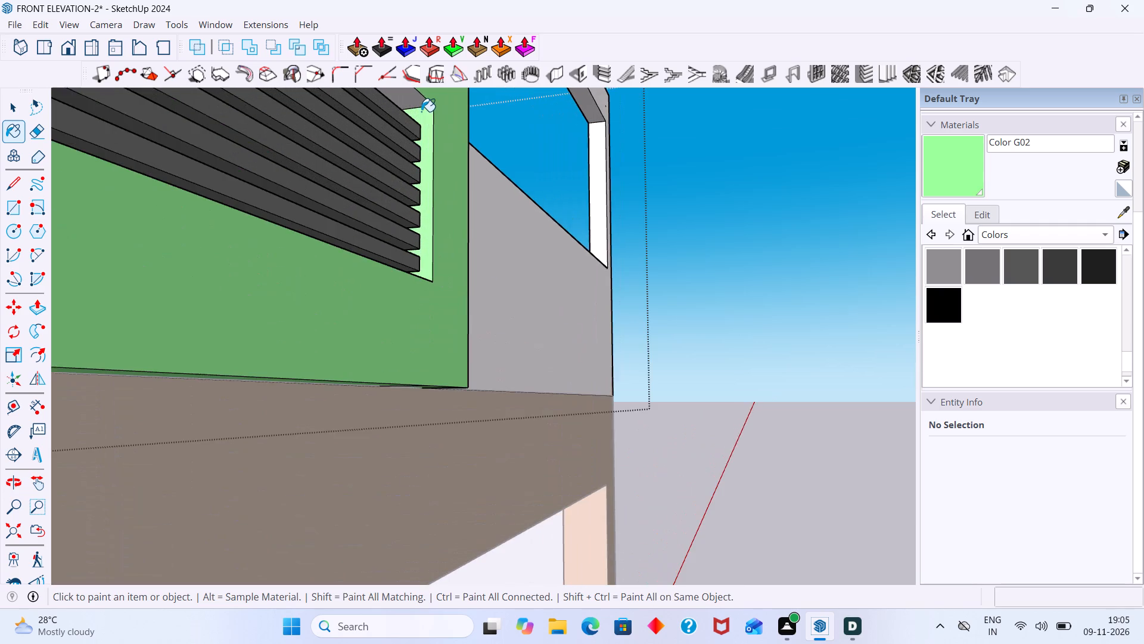
{"action": "left_click", "coordinate": [412, 104]}
Paint the tower-side inner face of the parapet panel's opening with green Color G02.
{"action": "scroll", "coordinate": [405, 106], "scroll_direction": "down", "scroll_amount": 15}
{"action": "middle_click_drag", "start_coordinate": [386, 184], "coordinate": [398, 218]}
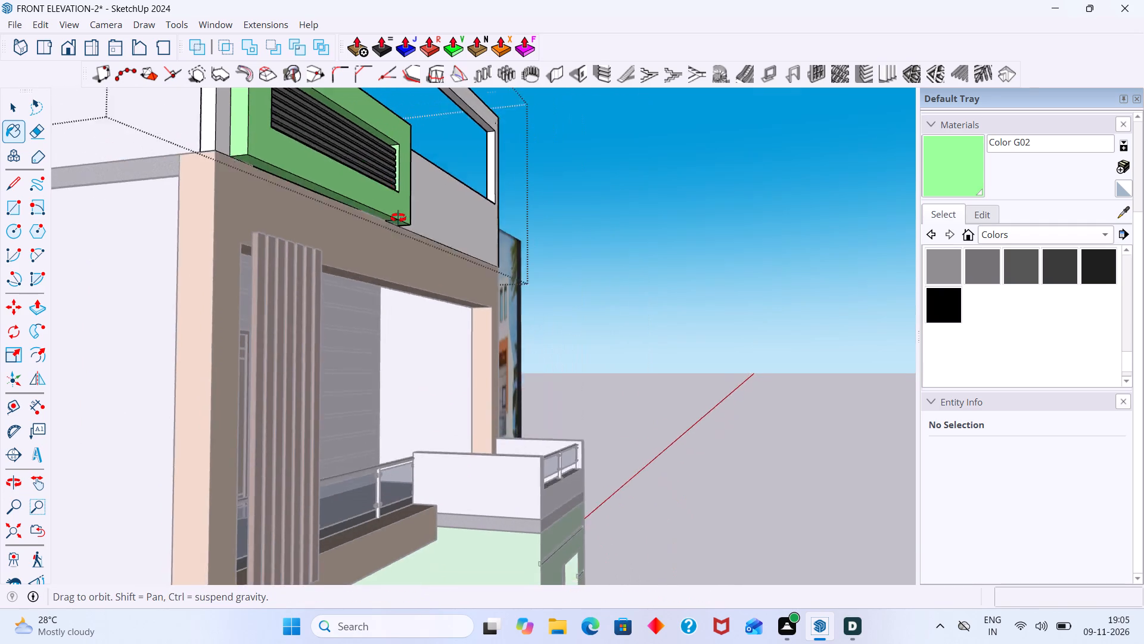
{"action": "middle_click_drag", "start_coordinate": [398, 218], "coordinate": [247, 273]}
{"action": "middle_click_drag", "start_coordinate": [245, 255], "coordinate": [183, 268]}
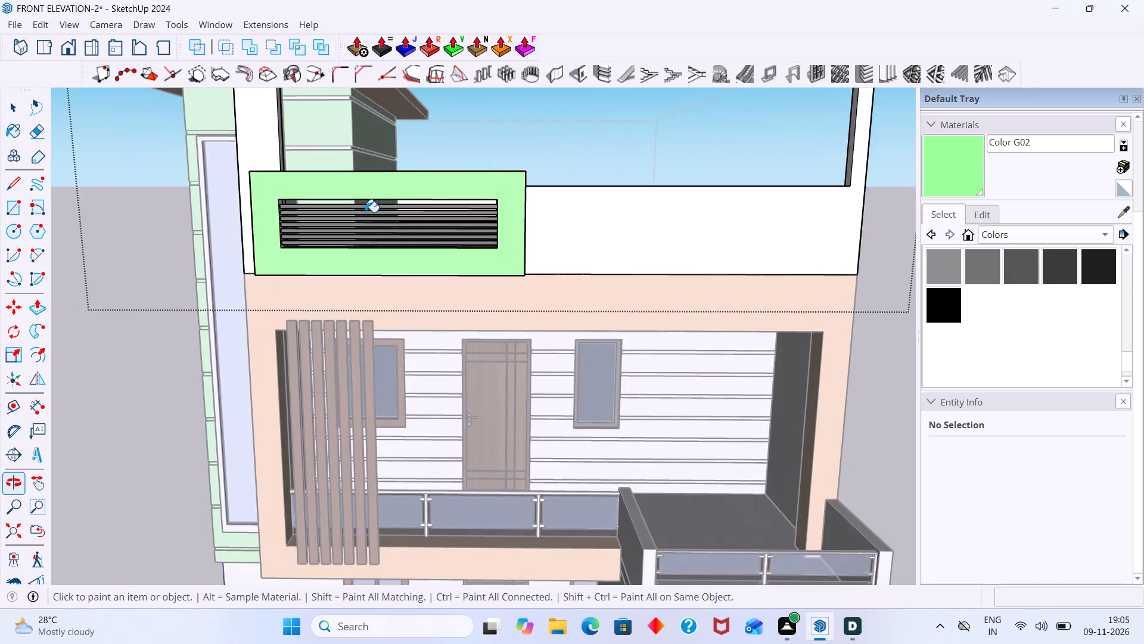
{"action": "scroll", "coordinate": [386, 198], "scroll_direction": "up", "scroll_amount": 6}
{"action": "middle_click_drag", "start_coordinate": [294, 199], "coordinate": [173, 216]}
{"action": "scroll", "coordinate": [148, 224], "scroll_direction": "up", "scroll_amount": 15}
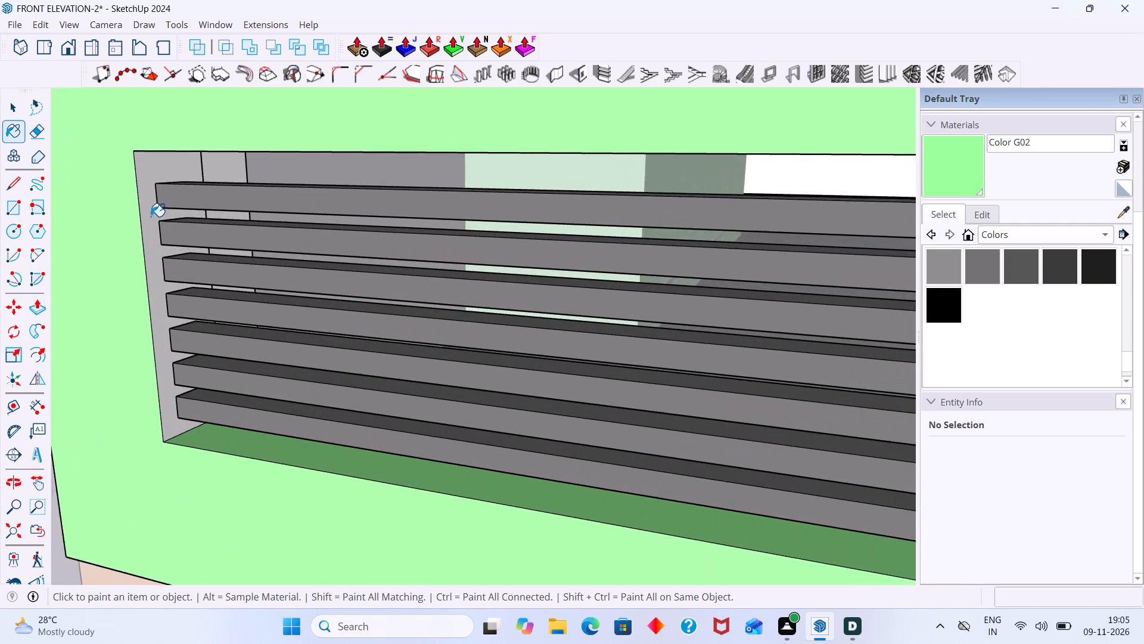
{"action": "left_click", "coordinate": [150, 214]}
{"action": "scroll", "coordinate": [150, 214], "scroll_direction": "up", "scroll_amount": 1}
{"action": "scroll", "coordinate": [148, 215], "scroll_direction": "down", "scroll_amount": 7}
{"action": "middle_click_drag", "start_coordinate": [179, 230], "coordinate": [228, 256]}
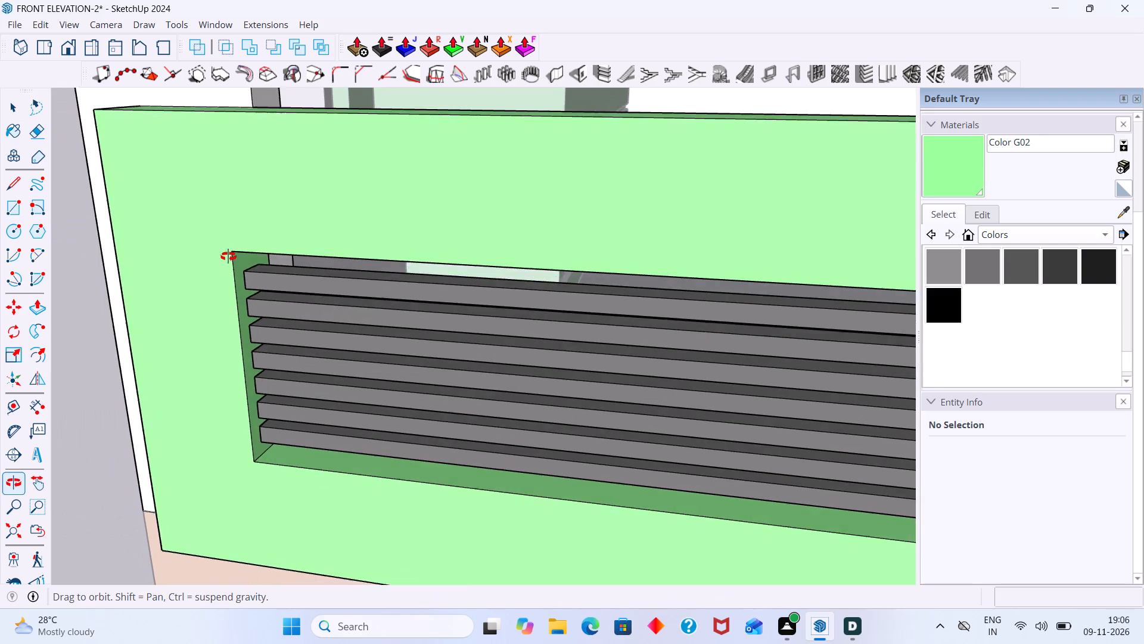
{"action": "middle_click_drag", "start_coordinate": [228, 256], "coordinate": [210, 264]}
Paint the rear side of the projecting parapet panel with green Color G02 and leave the parapet group.
{"action": "scroll", "coordinate": [208, 244], "scroll_direction": "down", "scroll_amount": 10}
{"action": "middle_click_drag", "start_coordinate": [247, 208], "coordinate": [605, 260]}
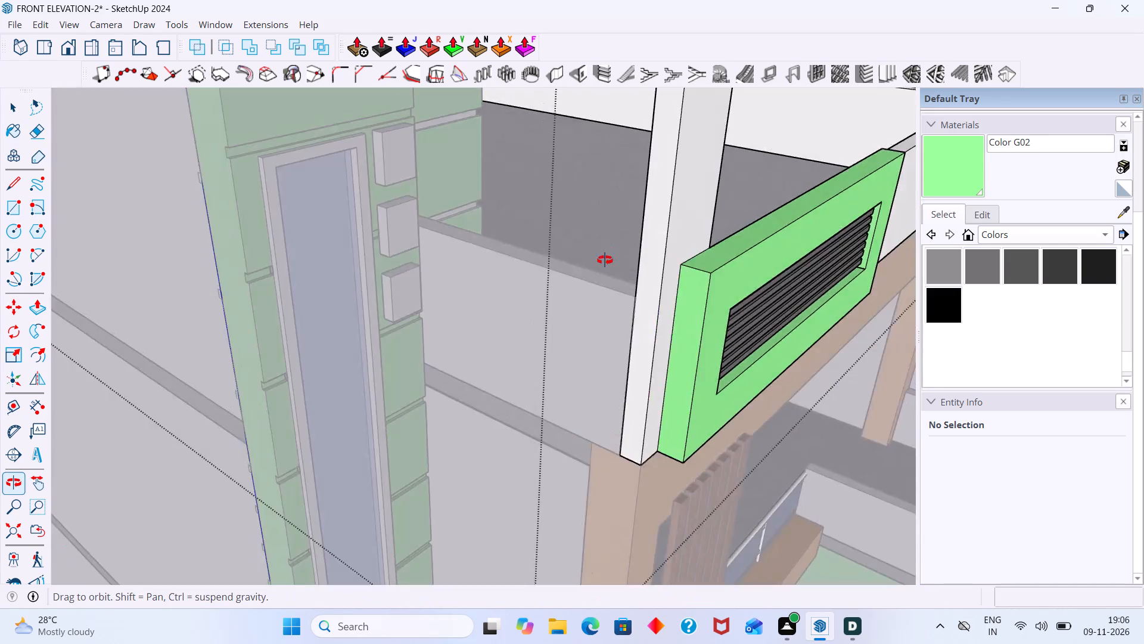
{"action": "middle_click_drag", "start_coordinate": [605, 260], "coordinate": [834, 336]}
{"action": "scroll", "coordinate": [812, 241], "scroll_direction": "up", "scroll_amount": 6}
{"action": "left_click", "coordinate": [823, 208]}
{"action": "scroll", "coordinate": [803, 209], "scroll_direction": "down", "scroll_amount": 3}
{"action": "scroll", "coordinate": [766, 227], "scroll_direction": "up", "scroll_amount": 4}
{"action": "scroll", "coordinate": [741, 212], "scroll_direction": "down", "scroll_amount": 19}
{"action": "middle_click_drag", "start_coordinate": [763, 248], "coordinate": [614, 258]}
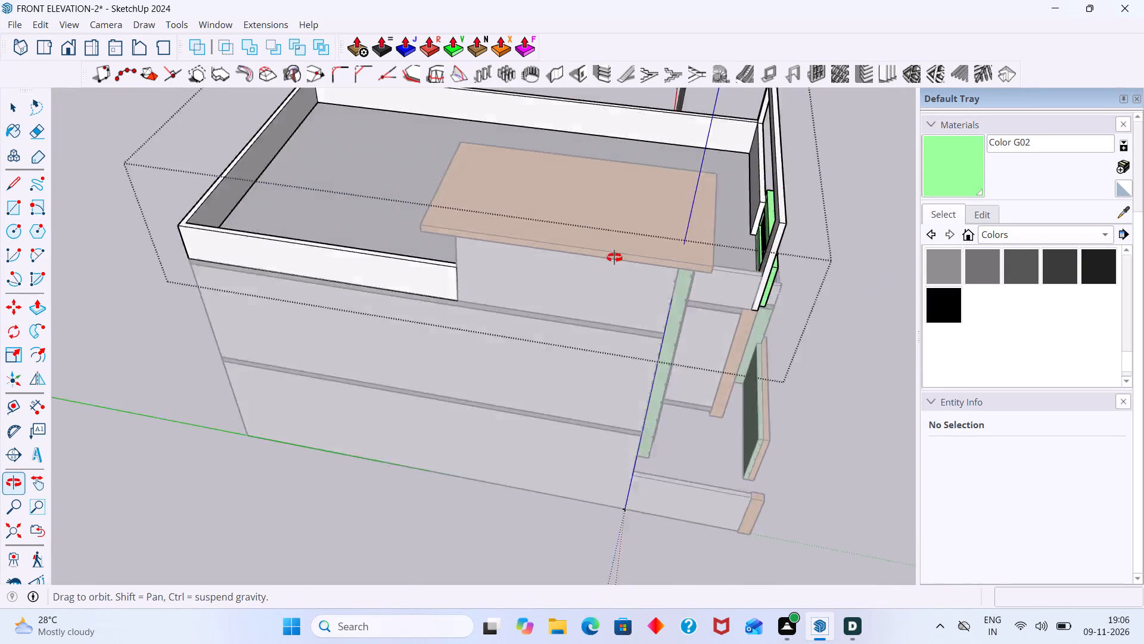
{"action": "middle_click_drag", "start_coordinate": [614, 258], "coordinate": [444, 283]}
{"action": "scroll", "coordinate": [439, 278], "scroll_direction": "down", "scroll_amount": 4}
{"action": "key", "text": "space"}
{"action": "left_click", "coordinate": [335, 312]}
Compare the model's front with the reference image to find the parts still needing colour.
{"action": "scroll", "coordinate": [419, 293], "scroll_direction": "down", "scroll_amount": 2}
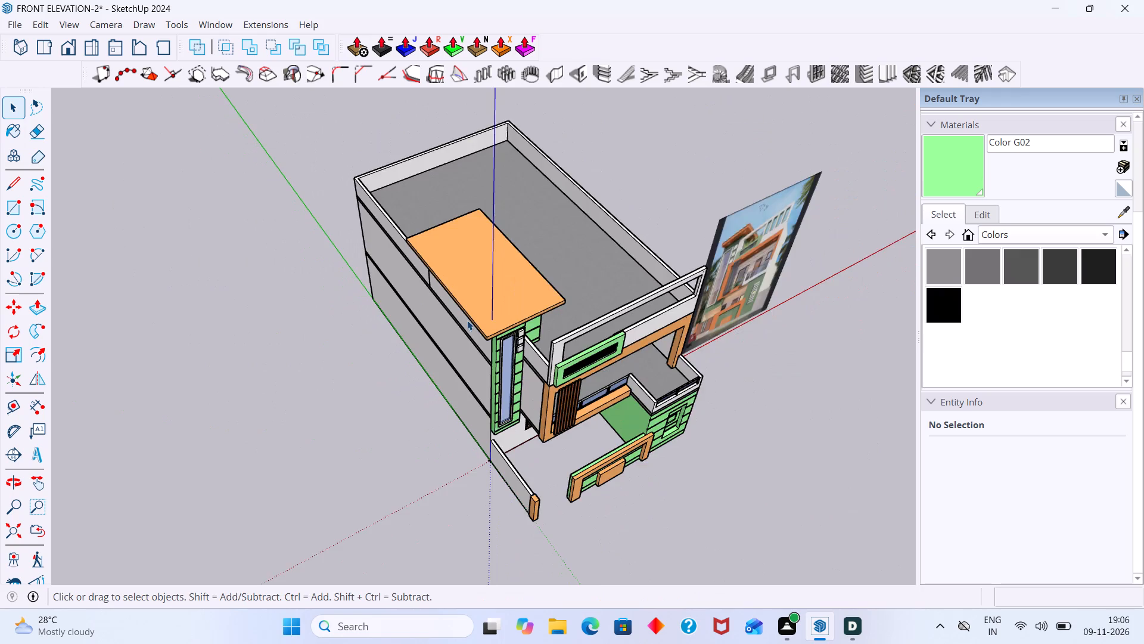
{"action": "scroll", "coordinate": [469, 323], "scroll_direction": "down", "scroll_amount": 3}
{"action": "middle_click_drag", "start_coordinate": [514, 352], "coordinate": [266, 163]}
{"action": "scroll", "coordinate": [533, 169], "scroll_direction": "up", "scroll_amount": 11}
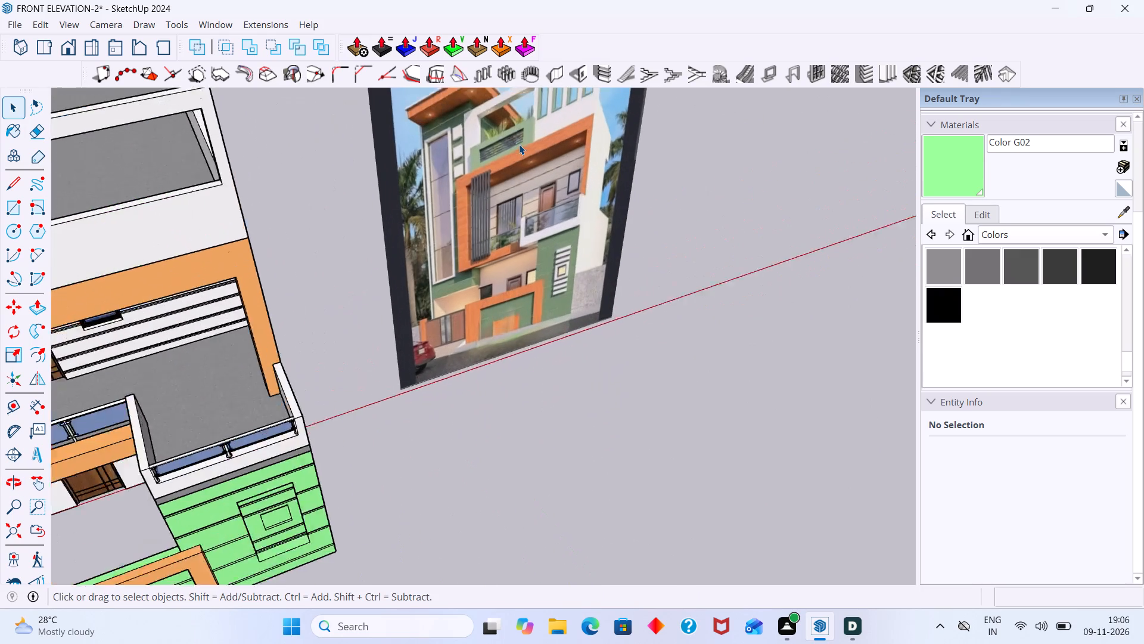
{"action": "scroll", "coordinate": [519, 144], "scroll_direction": "up", "scroll_amount": 1}
{"action": "scroll", "coordinate": [513, 138], "scroll_direction": "down", "scroll_amount": 11}
{"action": "scroll", "coordinate": [564, 210], "scroll_direction": "up", "scroll_amount": 8}
{"action": "scroll", "coordinate": [493, 188], "scroll_direction": "down", "scroll_amount": 5}
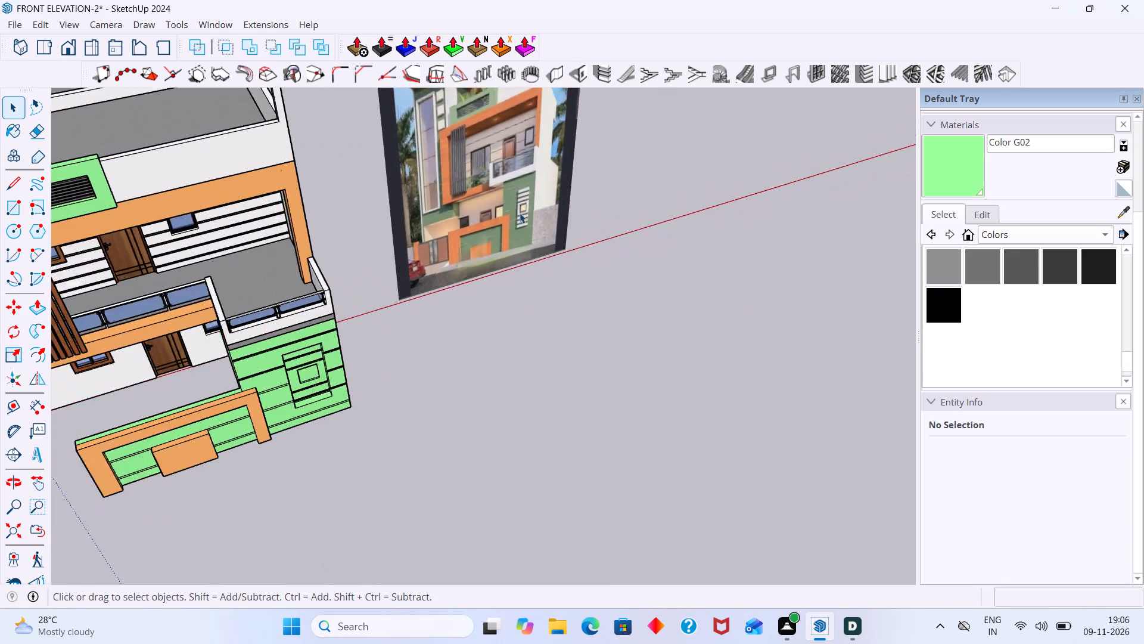
{"action": "scroll", "coordinate": [520, 213], "scroll_direction": "down", "scroll_amount": 1}
{"action": "middle_click_drag", "start_coordinate": [368, 334], "coordinate": [346, 288]}
Open the ground-floor green wall group and paint the recess's middle face around the small square with white Color M00.
{"action": "scroll", "coordinate": [380, 354], "scroll_direction": "up", "scroll_amount": 2}
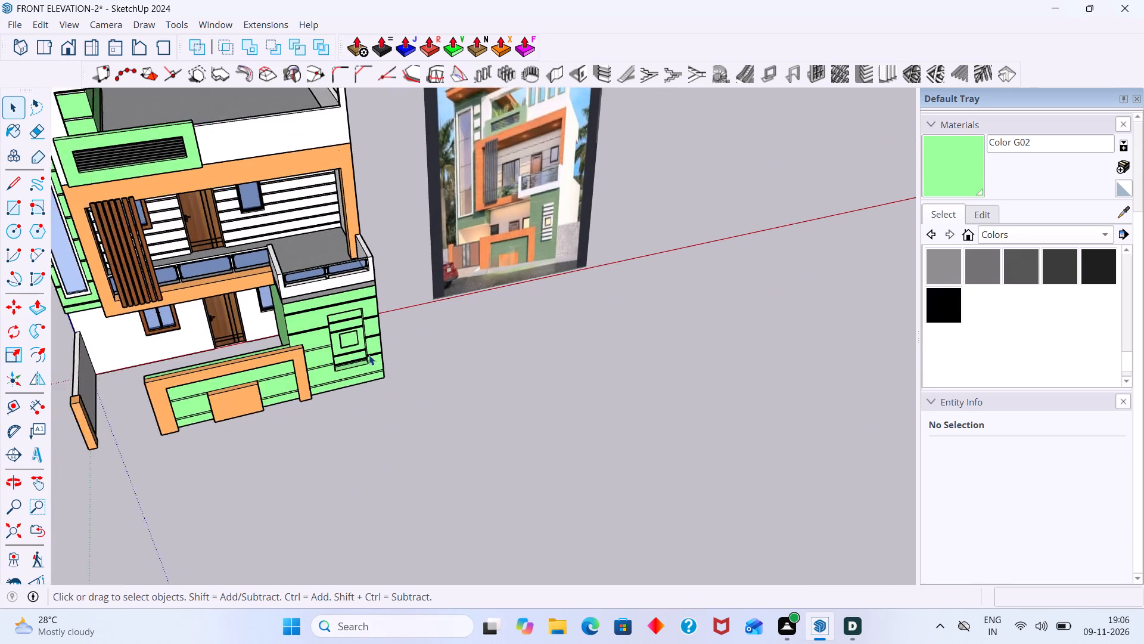
{"action": "scroll", "coordinate": [369, 355], "scroll_direction": "up", "scroll_amount": 11}
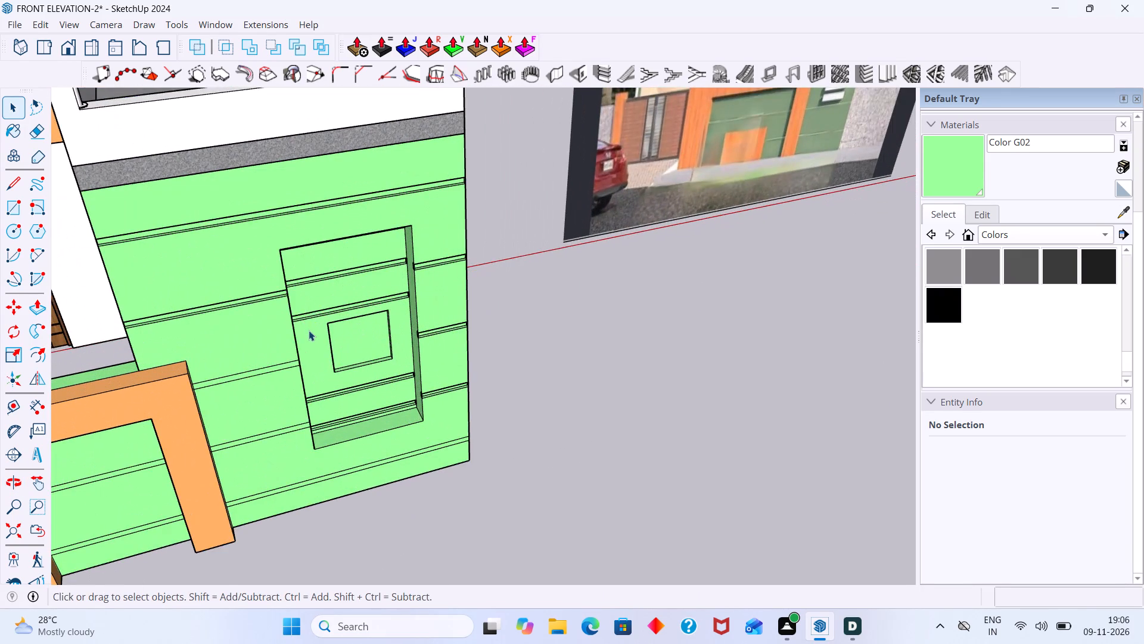
{"action": "left_click", "coordinate": [309, 330]}
{"action": "scroll", "coordinate": [314, 336], "scroll_direction": "up", "scroll_amount": 2}
{"action": "double_click", "coordinate": [314, 336]}
{"action": "left_click", "coordinate": [315, 340]}
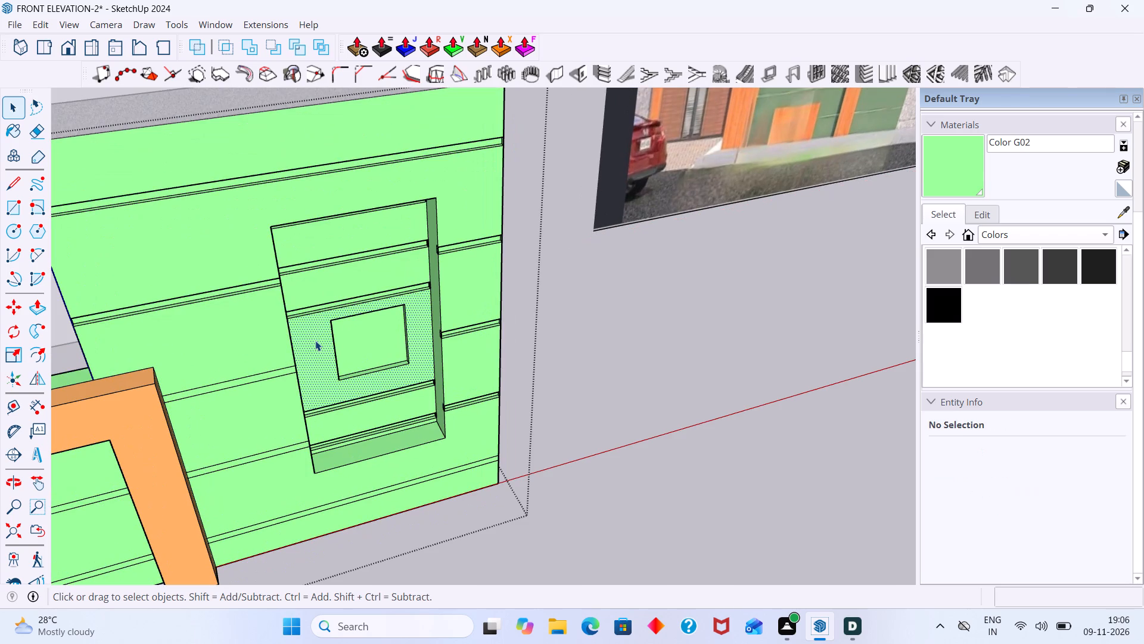
{"action": "scroll", "coordinate": [1028, 268], "scroll_direction": "up", "scroll_amount": 3}
{"action": "left_click", "coordinate": [988, 342]}
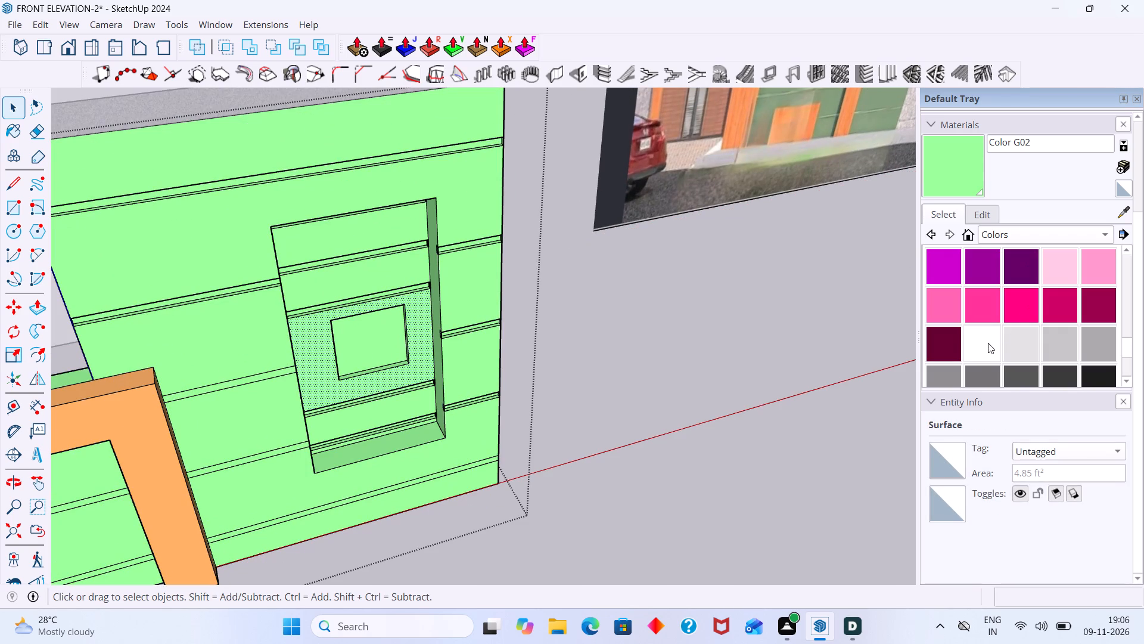
{"action": "scroll", "coordinate": [458, 343], "scroll_direction": "up", "scroll_amount": 5}
{"action": "left_click", "coordinate": [405, 338]}
{"action": "scroll", "coordinate": [387, 326], "scroll_direction": "down", "scroll_amount": 4}
{"action": "scroll", "coordinate": [356, 268], "scroll_direction": "up", "scroll_amount": 3}
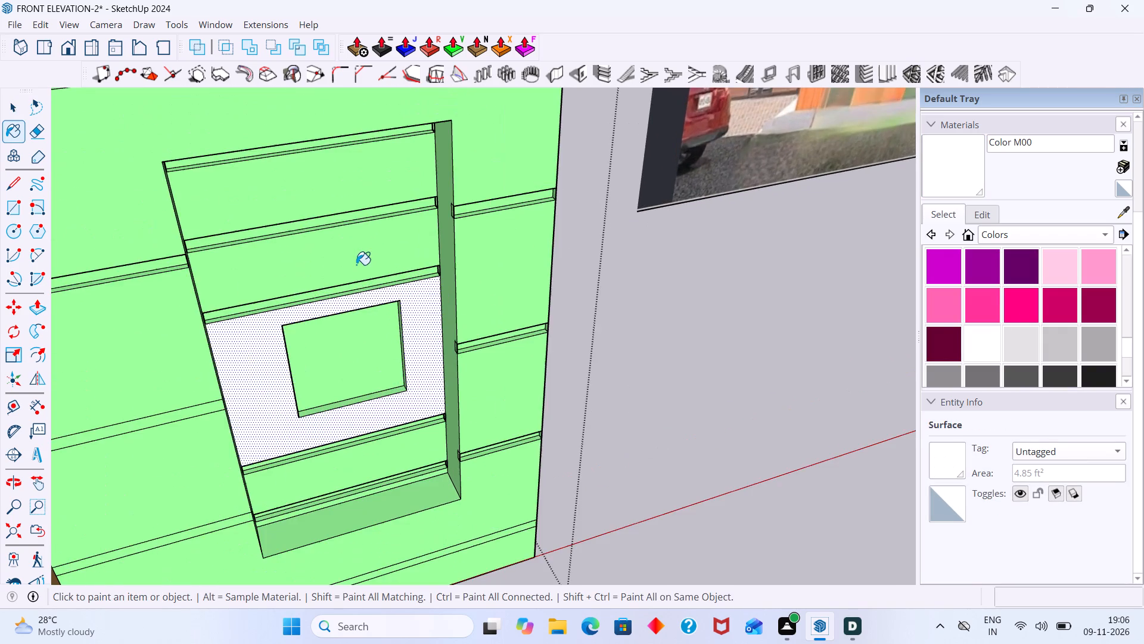
Paint the two upper bands of the wall recess and the groove between them with white Color M00.
{"action": "left_click", "coordinate": [356, 261]}
{"action": "scroll", "coordinate": [362, 261], "scroll_direction": "up", "scroll_amount": 1}
{"action": "left_click", "coordinate": [365, 175]}
{"action": "scroll", "coordinate": [365, 230], "scroll_direction": "up", "scroll_amount": 9}
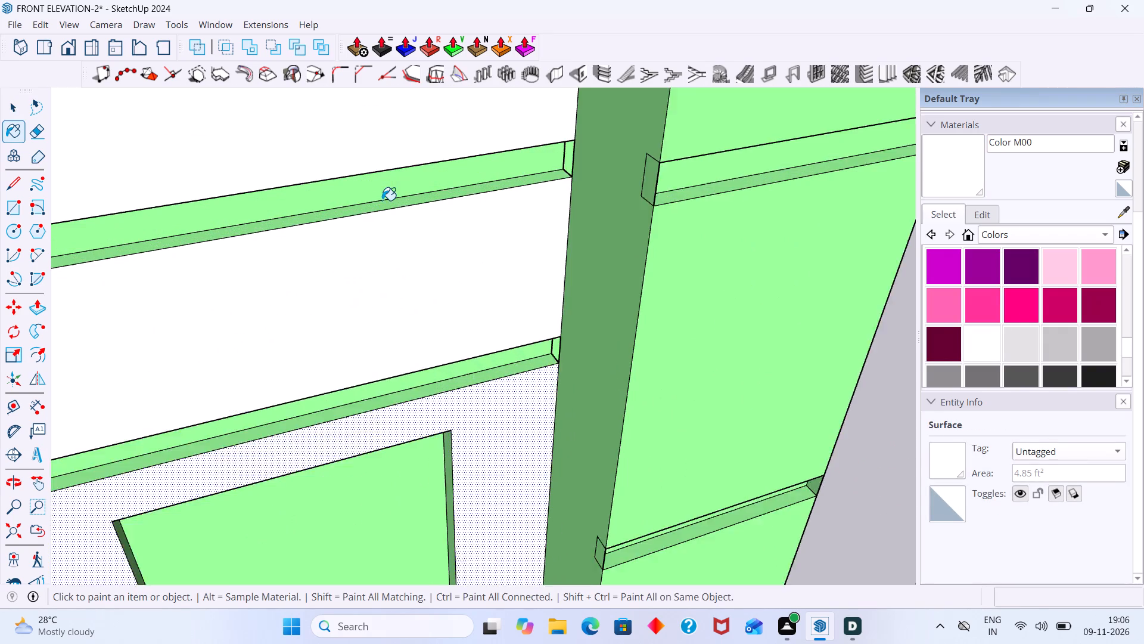
{"action": "scroll", "coordinate": [382, 200], "scroll_direction": "up", "scroll_amount": 3}
{"action": "left_click", "coordinate": [393, 189]}
{"action": "left_click", "coordinate": [399, 206]}
Paint the recess's lower band, the lowest groove with its end face, and the strip beneath it with white Color M00.
{"action": "scroll", "coordinate": [399, 206], "scroll_direction": "down", "scroll_amount": 13}
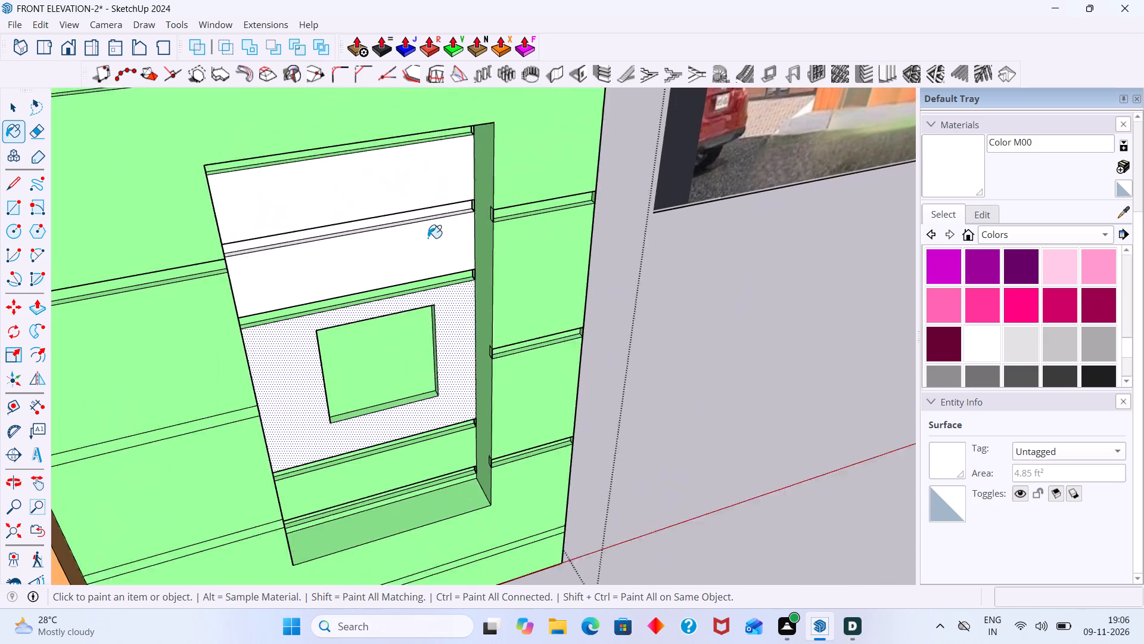
{"action": "scroll", "coordinate": [428, 238], "scroll_direction": "down", "scroll_amount": 3}
{"action": "middle_click_drag", "start_coordinate": [401, 188], "coordinate": [397, 140]}
{"action": "scroll", "coordinate": [406, 363], "scroll_direction": "up", "scroll_amount": 4}
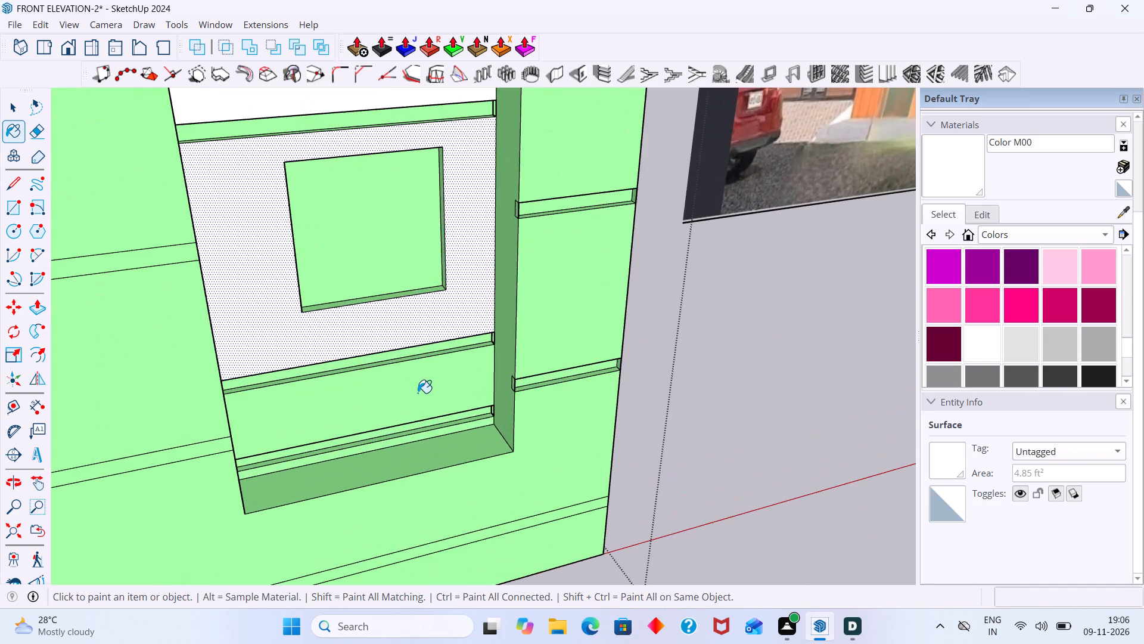
{"action": "left_click", "coordinate": [418, 393]}
{"action": "scroll", "coordinate": [416, 426], "scroll_direction": "up", "scroll_amount": 10}
{"action": "left_click", "coordinate": [418, 423]}
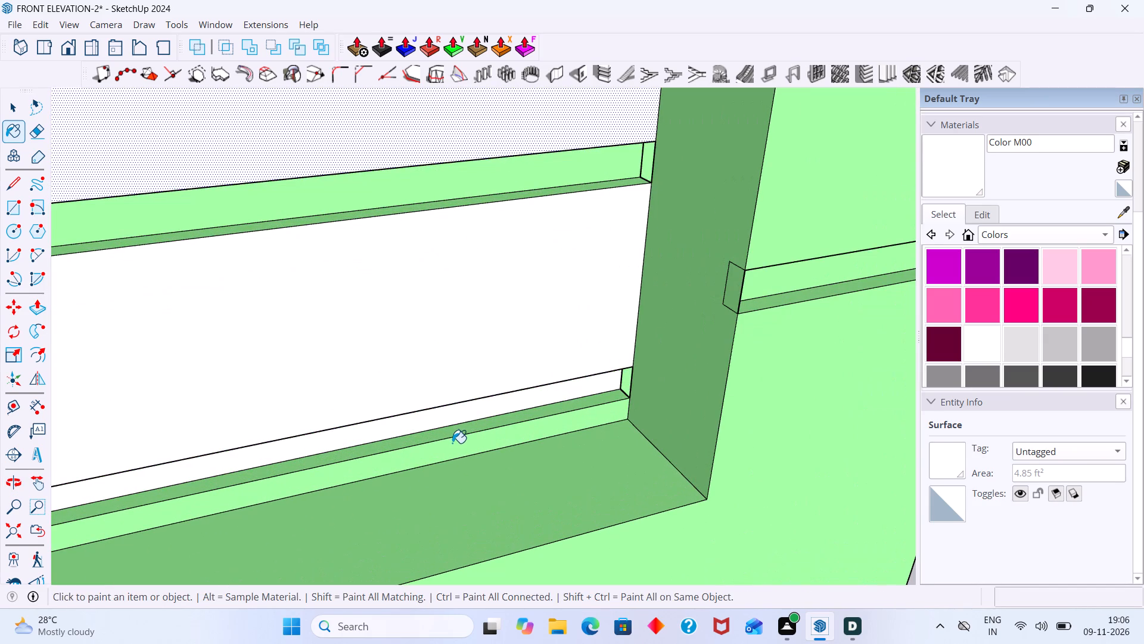
{"action": "left_click", "coordinate": [452, 435]}
{"action": "left_click", "coordinate": [462, 450]}
{"action": "scroll", "coordinate": [463, 441], "scroll_direction": "down", "scroll_amount": 4}
{"action": "scroll", "coordinate": [555, 411], "scroll_direction": "up", "scroll_amount": 2}
{"action": "middle_click_drag", "start_coordinate": [566, 410], "coordinate": [643, 408]}
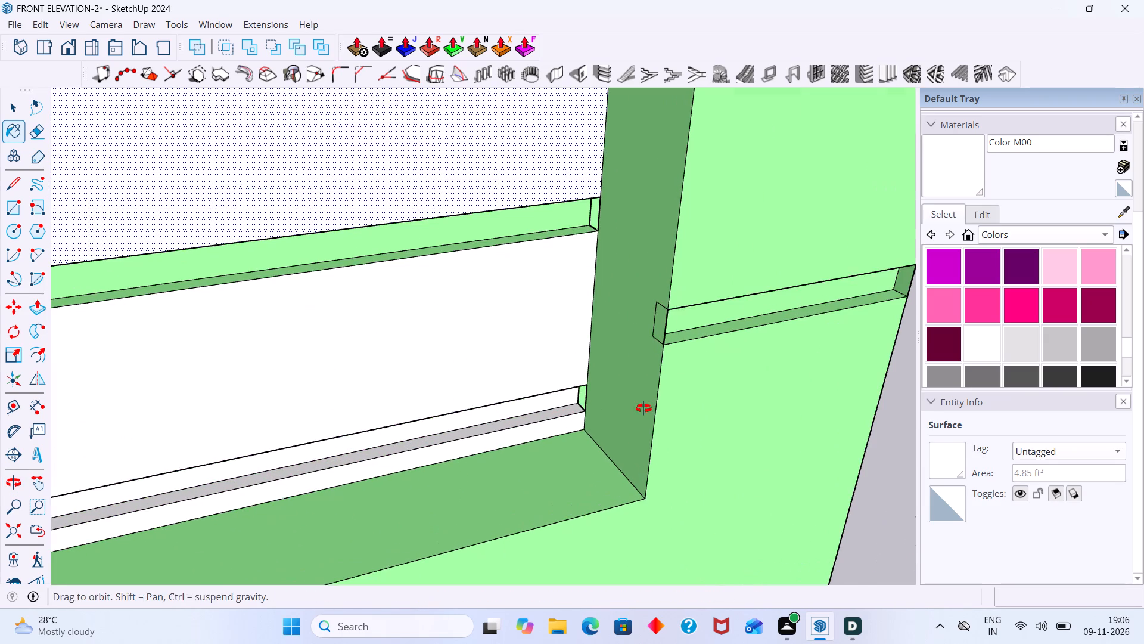
{"action": "middle_click_drag", "start_coordinate": [643, 408], "coordinate": [649, 407]}
{"action": "scroll", "coordinate": [624, 395], "scroll_direction": "up", "scroll_amount": 6}
{"action": "left_click", "coordinate": [577, 386]}
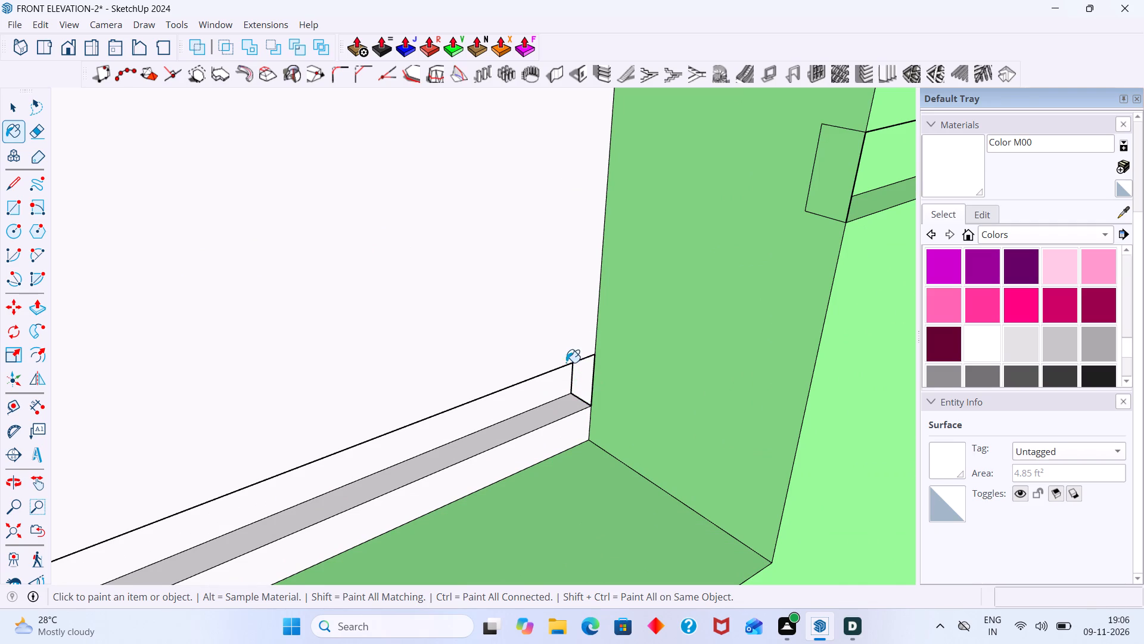
Paint the groove between the recess's middle face and lower band, including its lower ledge, with white Color M00.
{"action": "scroll", "coordinate": [564, 361], "scroll_direction": "down", "scroll_amount": 10}
{"action": "scroll", "coordinate": [565, 236], "scroll_direction": "up", "scroll_amount": 3}
{"action": "left_click", "coordinate": [554, 219]}
{"action": "scroll", "coordinate": [554, 219], "scroll_direction": "down", "scroll_amount": 3}
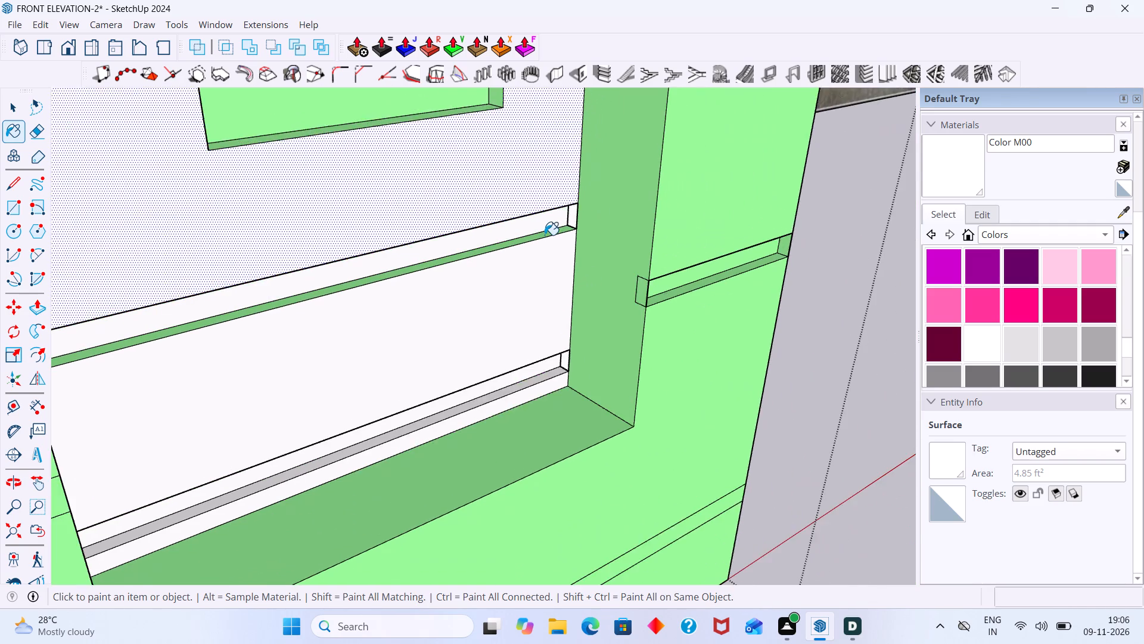
{"action": "scroll", "coordinate": [545, 235], "scroll_direction": "up", "scroll_amount": 3}
{"action": "left_click", "coordinate": [543, 240]}
{"action": "scroll", "coordinate": [543, 240], "scroll_direction": "down", "scroll_amount": 3}
{"action": "scroll", "coordinate": [545, 236], "scroll_direction": "up", "scroll_amount": 6}
{"action": "left_click", "coordinate": [544, 234]}
{"action": "scroll", "coordinate": [549, 239], "scroll_direction": "down", "scroll_amount": 15}
{"action": "scroll", "coordinate": [494, 234], "scroll_direction": "down", "scroll_amount": 9}
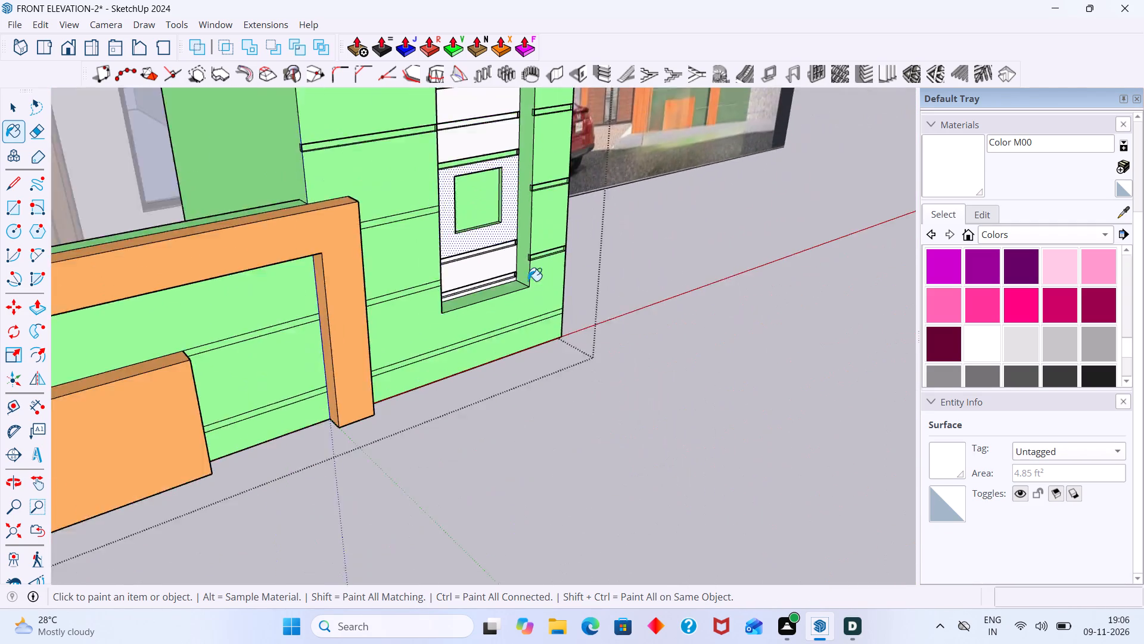
Examine the white striped feature around the small window on the reference image's green ground-floor wall, comparing it with the model.
{"action": "scroll", "coordinate": [528, 281], "scroll_direction": "down", "scroll_amount": 10}
{"action": "scroll", "coordinate": [646, 137], "scroll_direction": "up", "scroll_amount": 11}
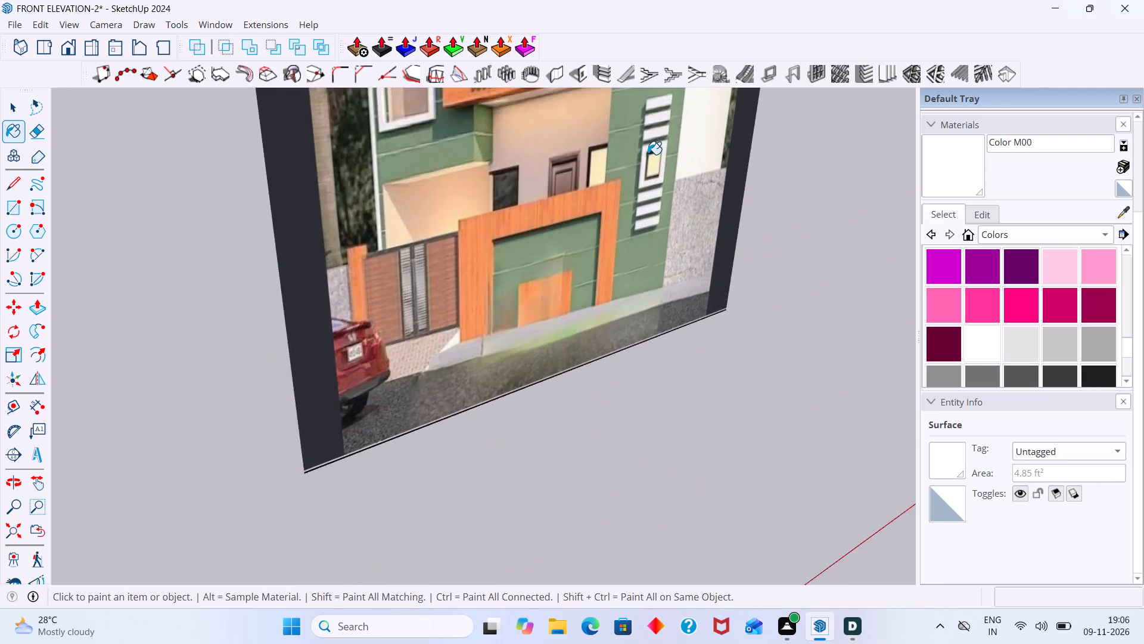
{"action": "scroll", "coordinate": [648, 154], "scroll_direction": "up", "scroll_amount": 7}
{"action": "scroll", "coordinate": [668, 162], "scroll_direction": "down", "scroll_amount": 20}
{"action": "scroll", "coordinate": [668, 162], "scroll_direction": "down", "scroll_amount": 3}
{"action": "middle_click_drag", "start_coordinate": [438, 386], "coordinate": [400, 386]}
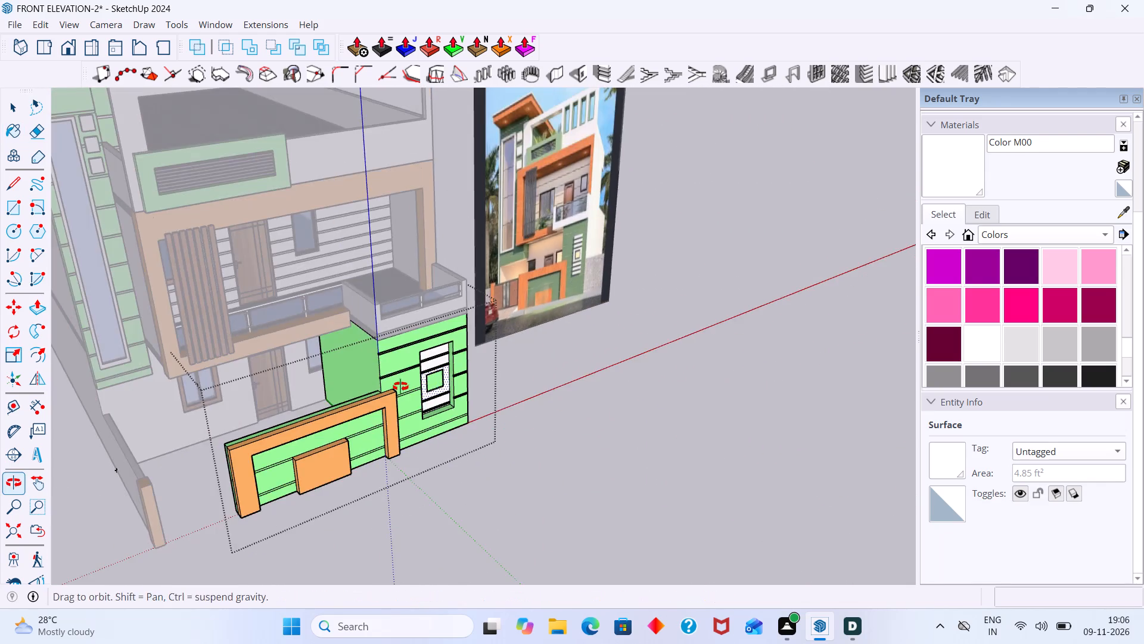
{"action": "middle_click_drag", "start_coordinate": [400, 386], "coordinate": [297, 385]}
{"action": "scroll", "coordinate": [473, 352], "scroll_direction": "up", "scroll_amount": 4}
{"action": "middle_click_drag", "start_coordinate": [474, 350], "coordinate": [378, 354]}
{"action": "scroll", "coordinate": [386, 358], "scroll_direction": "up", "scroll_amount": 14}
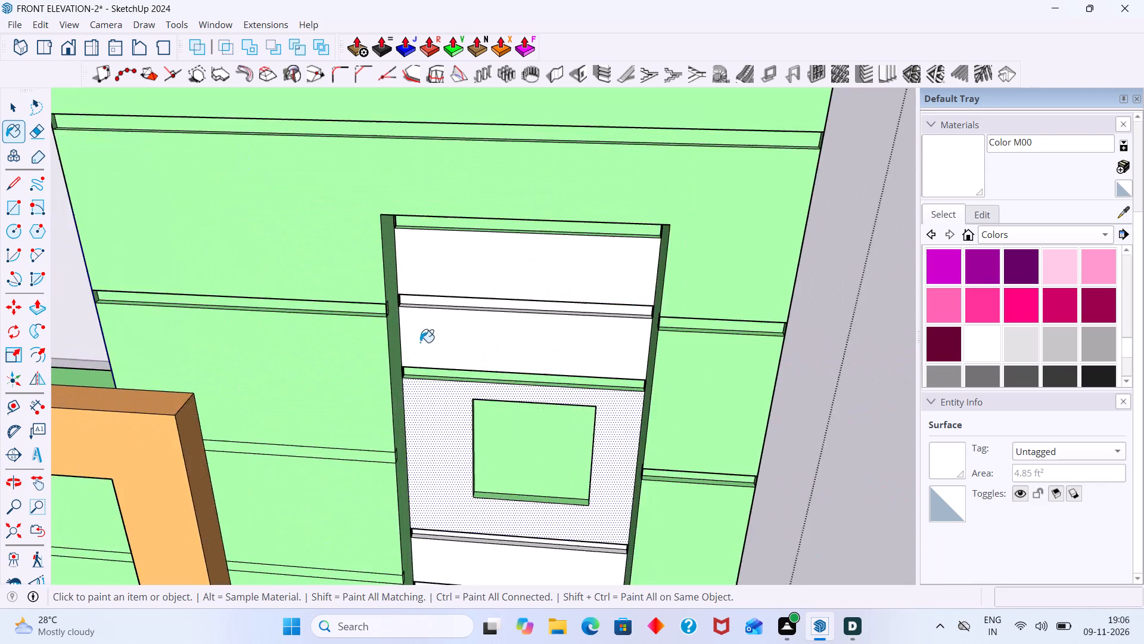
{"action": "middle_click_drag", "start_coordinate": [420, 342], "coordinate": [335, 338]}
{"action": "scroll", "coordinate": [356, 314], "scroll_direction": "up", "scroll_amount": 1}
{"action": "scroll", "coordinate": [356, 314], "scroll_direction": "down", "scroll_amount": 20}
{"action": "scroll", "coordinate": [356, 314], "scroll_direction": "down", "scroll_amount": 1}
{"action": "scroll", "coordinate": [890, 274], "scroll_direction": "up", "scroll_amount": 5}
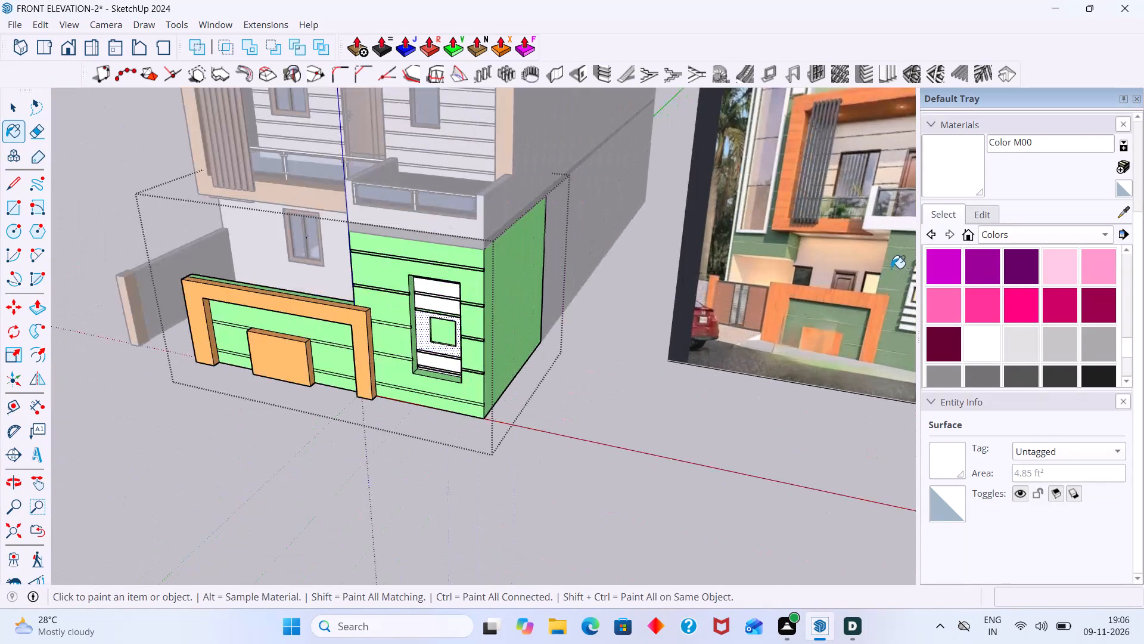
{"action": "middle_click_drag", "start_coordinate": [890, 286], "coordinate": [529, 283]}
{"action": "scroll", "coordinate": [533, 286], "scroll_direction": "up", "scroll_amount": 8}
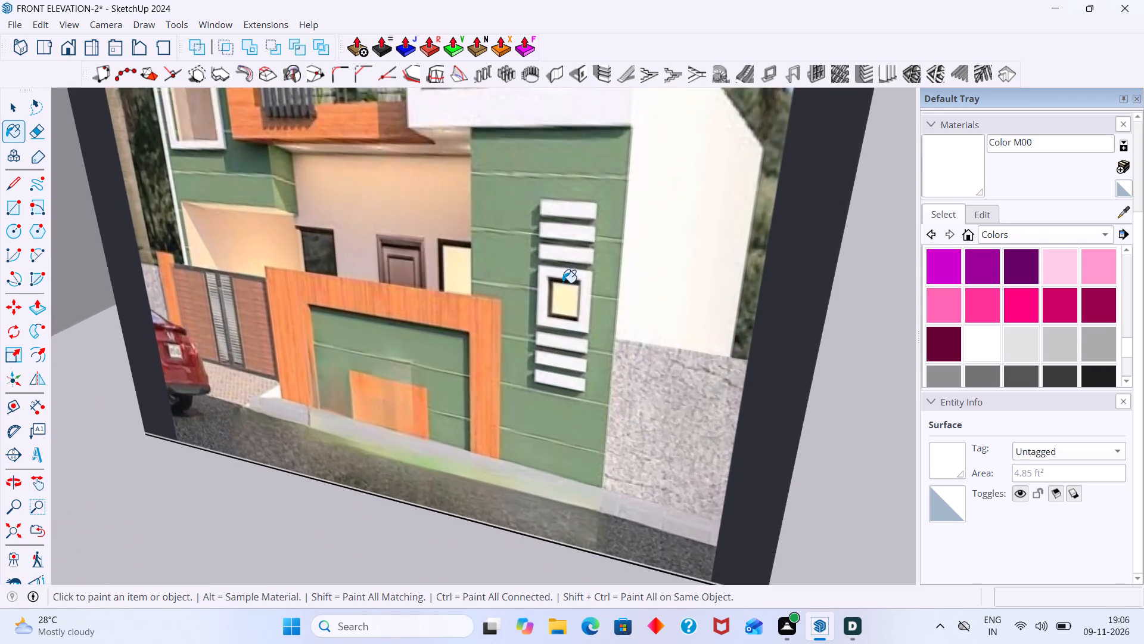
{"action": "scroll", "coordinate": [562, 283], "scroll_direction": "up", "scroll_amount": 4}
{"action": "scroll", "coordinate": [530, 285], "scroll_direction": "down", "scroll_amount": 19}
Paint the back, lower ledge and upper side of the groove directly above the recess's middle face with white Color M00.
{"action": "middle_click_drag", "start_coordinate": [136, 338], "coordinate": [358, 296], "text": "shift"}
{"action": "middle_click_drag", "start_coordinate": [374, 311], "coordinate": [435, 335]}
{"action": "scroll", "coordinate": [407, 323], "scroll_direction": "up", "scroll_amount": 10}
{"action": "middle_click_drag", "start_coordinate": [374, 306], "coordinate": [391, 276]}
{"action": "scroll", "coordinate": [383, 216], "scroll_direction": "up", "scroll_amount": 3}
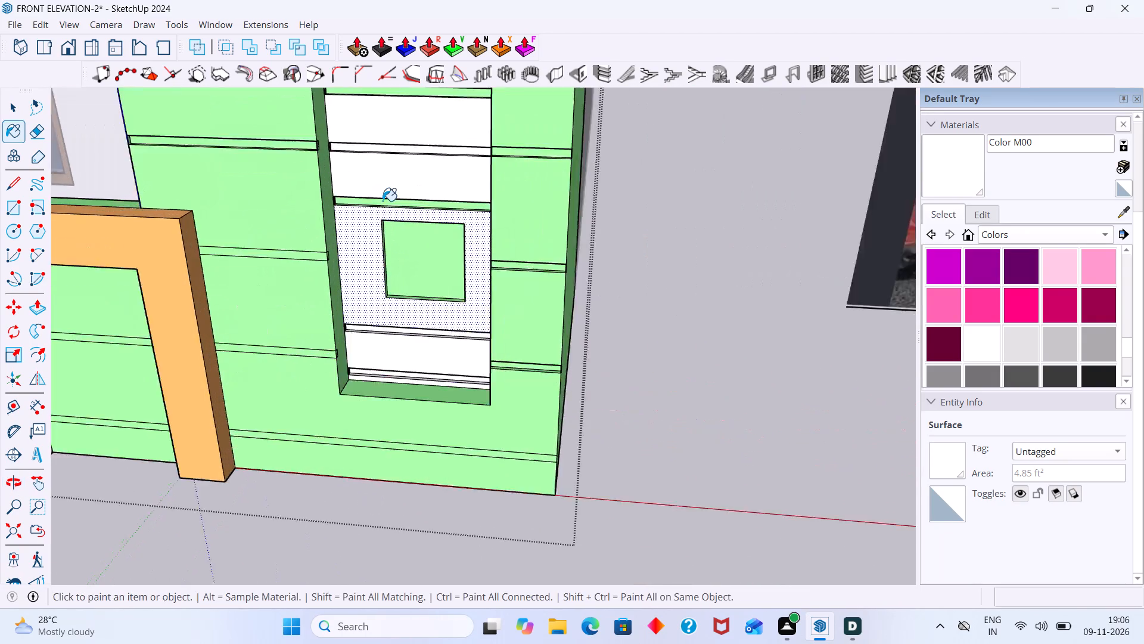
{"action": "scroll", "coordinate": [383, 201], "scroll_direction": "up", "scroll_amount": 17}
{"action": "left_click", "coordinate": [373, 217]}
{"action": "left_click", "coordinate": [386, 232]}
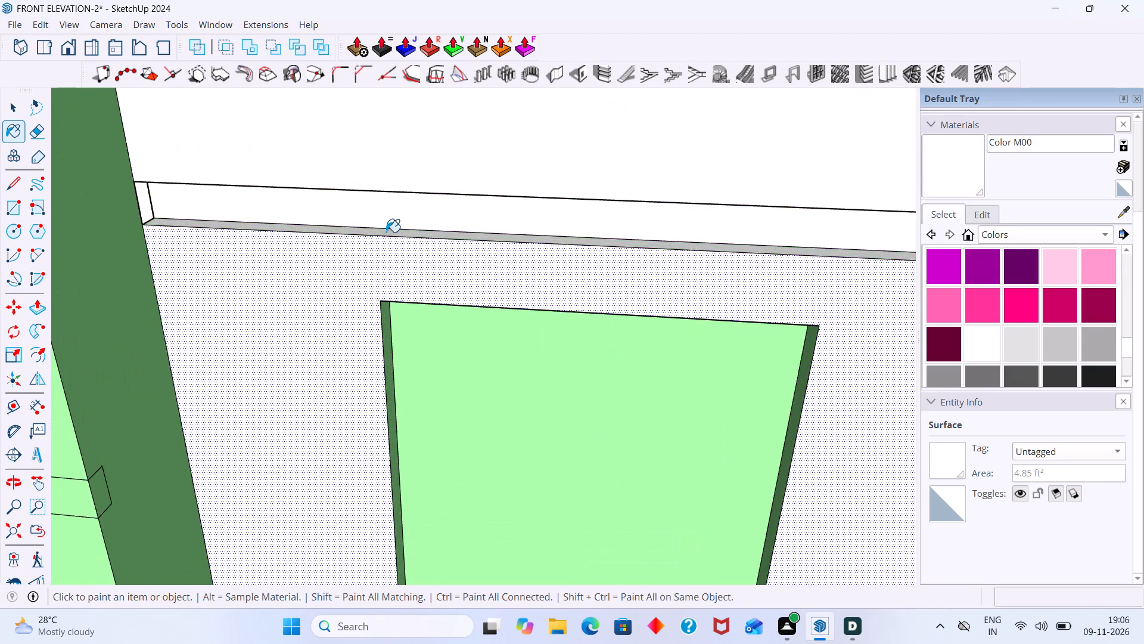
{"action": "scroll", "coordinate": [387, 231], "scroll_direction": "down", "scroll_amount": 6}
{"action": "middle_click_drag", "start_coordinate": [448, 226], "coordinate": [436, 309]}
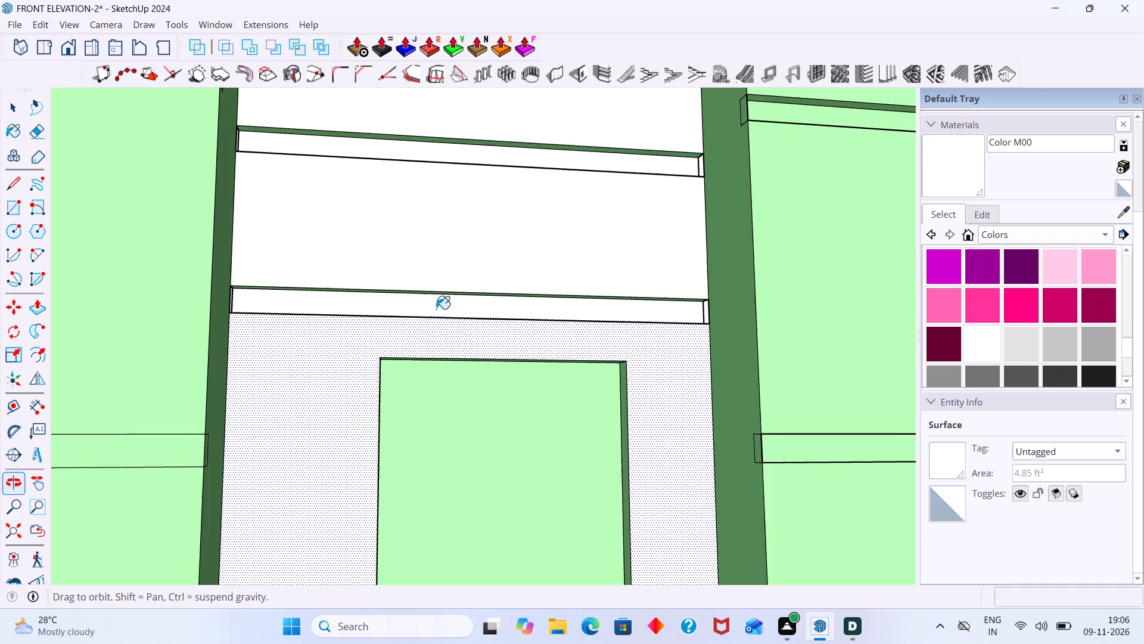
{"action": "middle_click_drag", "start_coordinate": [436, 309], "coordinate": [515, 172]}
{"action": "middle_click_drag", "start_coordinate": [427, 330], "coordinate": [491, 240]}
{"action": "scroll", "coordinate": [446, 302], "scroll_direction": "up", "scroll_amount": 9}
{"action": "left_click", "coordinate": [449, 295]}
{"action": "scroll", "coordinate": [449, 290], "scroll_direction": "down", "scroll_amount": 4}
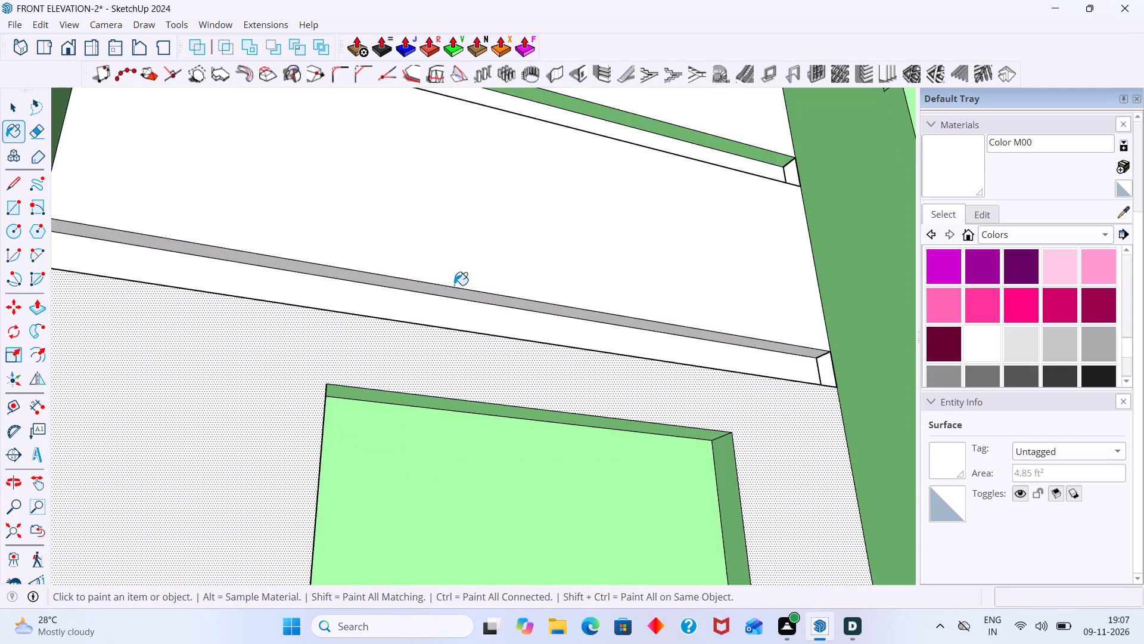
Paint the upper side of the groove between the recess's two upper bands with white Color M00.
{"action": "scroll", "coordinate": [454, 285], "scroll_direction": "down", "scroll_amount": 6}
{"action": "scroll", "coordinate": [568, 176], "scroll_direction": "up", "scroll_amount": 10}
{"action": "left_click", "coordinate": [572, 185]}
{"action": "scroll", "coordinate": [571, 187], "scroll_direction": "down", "scroll_amount": 3}
{"action": "middle_click_drag", "start_coordinate": [569, 229], "coordinate": [494, 408]}
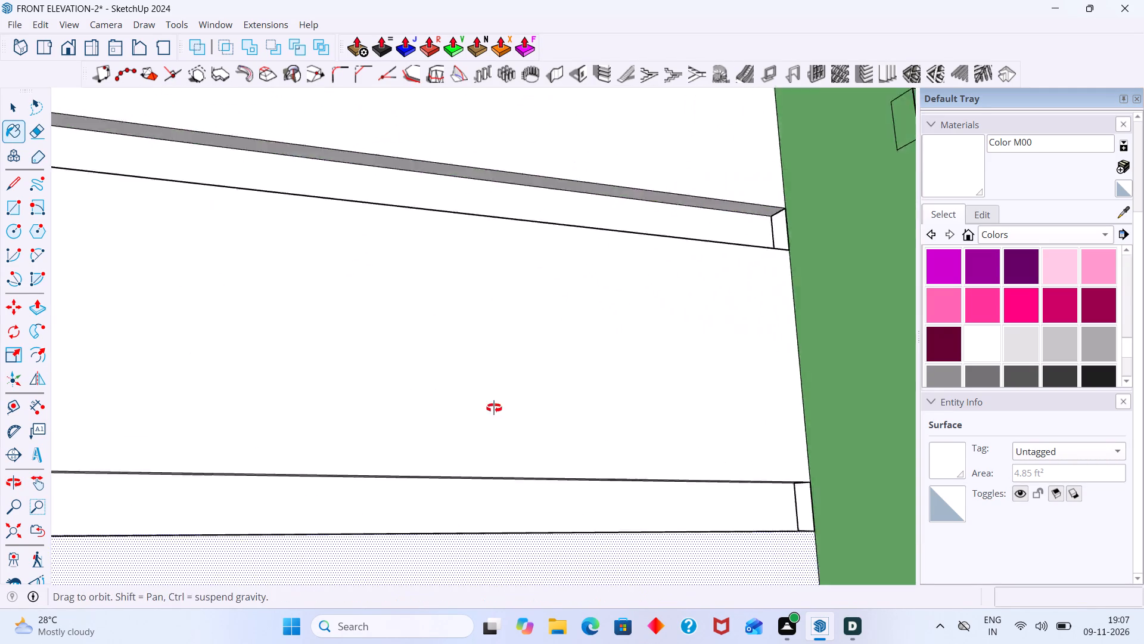
{"action": "middle_click_drag", "start_coordinate": [494, 408], "coordinate": [480, 451]}
{"action": "middle_click_drag", "start_coordinate": [513, 312], "coordinate": [502, 390]}
Paint the back of the recess's topmost groove and the narrow band above it with white Color M00.
{"action": "scroll", "coordinate": [517, 295], "scroll_direction": "down", "scroll_amount": 14}
{"action": "scroll", "coordinate": [484, 253], "scroll_direction": "up", "scroll_amount": 2}
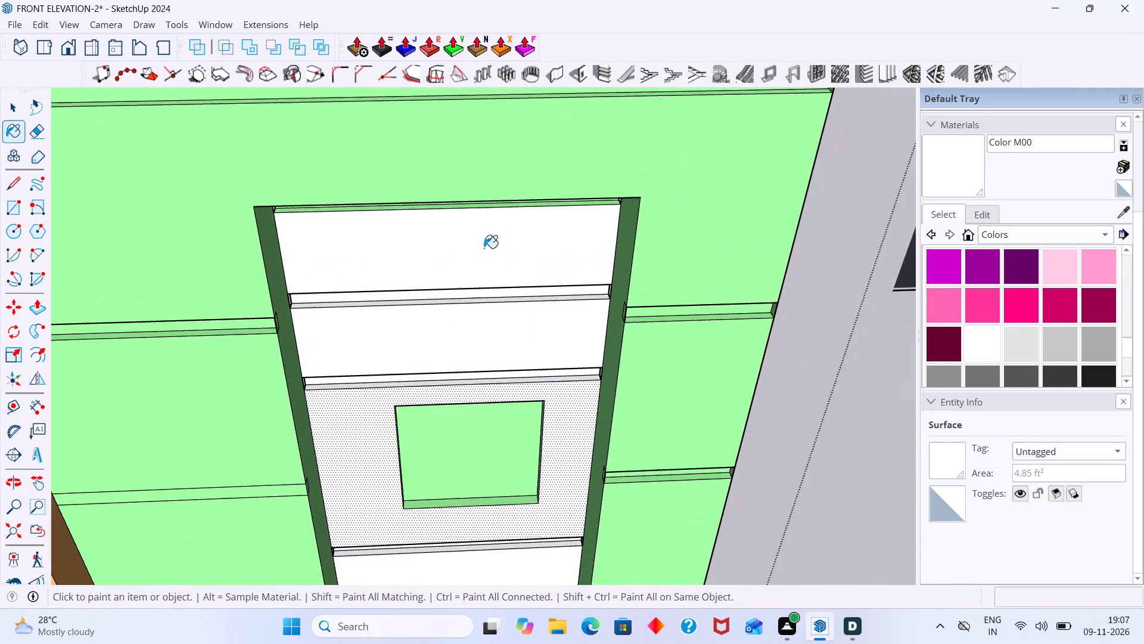
{"action": "middle_click_drag", "start_coordinate": [484, 248], "coordinate": [501, 186]}
{"action": "scroll", "coordinate": [472, 193], "scroll_direction": "up", "scroll_amount": 6}
{"action": "left_click", "coordinate": [461, 205]}
{"action": "scroll", "coordinate": [464, 201], "scroll_direction": "down", "scroll_amount": 2}
{"action": "middle_click_drag", "start_coordinate": [470, 210], "coordinate": [528, 138]}
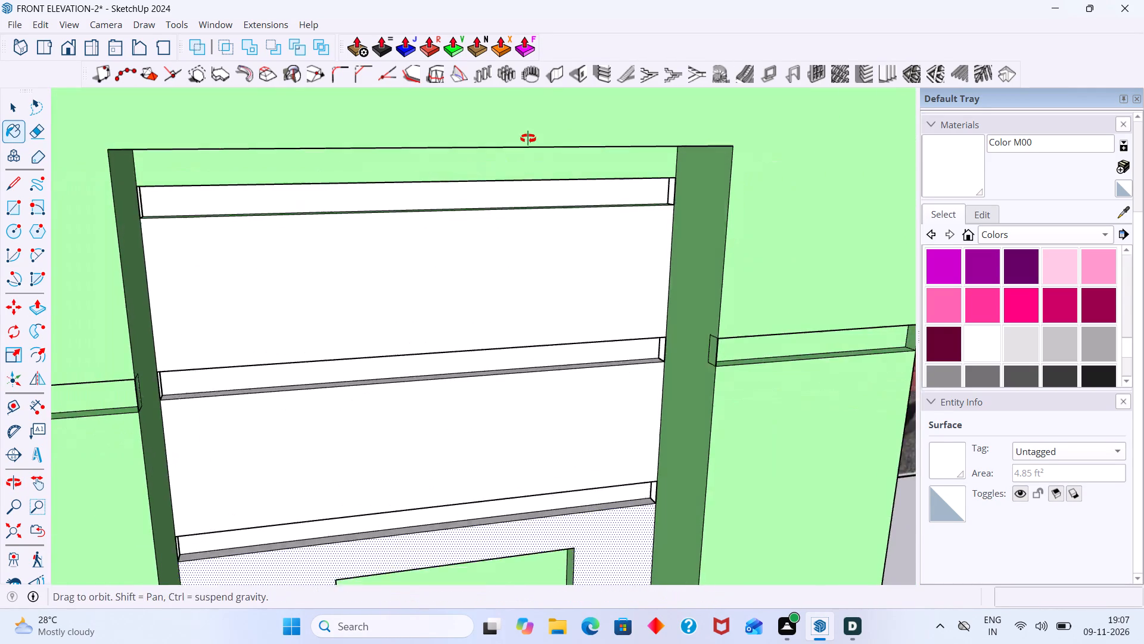
{"action": "middle_click_drag", "start_coordinate": [528, 138], "coordinate": [553, 113]}
{"action": "middle_click_drag", "start_coordinate": [551, 153], "coordinate": [586, 89]}
{"action": "scroll", "coordinate": [514, 160], "scroll_direction": "up", "scroll_amount": 5}
{"action": "middle_click_drag", "start_coordinate": [512, 179], "coordinate": [538, 138]}
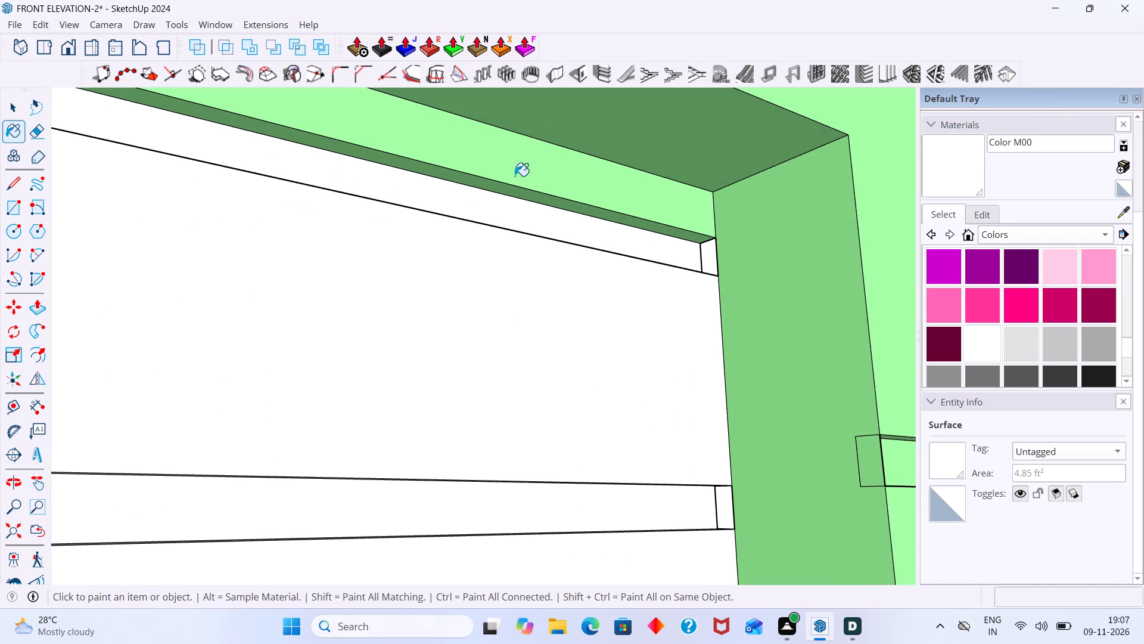
{"action": "left_click", "coordinate": [515, 176]}
Paint the upper side and lower ledge of the recess's topmost groove with white Color M00.
{"action": "scroll", "coordinate": [509, 199], "scroll_direction": "up", "scroll_amount": 4}
{"action": "middle_click_drag", "start_coordinate": [521, 194], "coordinate": [541, 165]}
{"action": "scroll", "coordinate": [533, 195], "scroll_direction": "up", "scroll_amount": 2}
{"action": "left_click", "coordinate": [534, 194]}
{"action": "scroll", "coordinate": [534, 194], "scroll_direction": "down", "scroll_amount": 3}
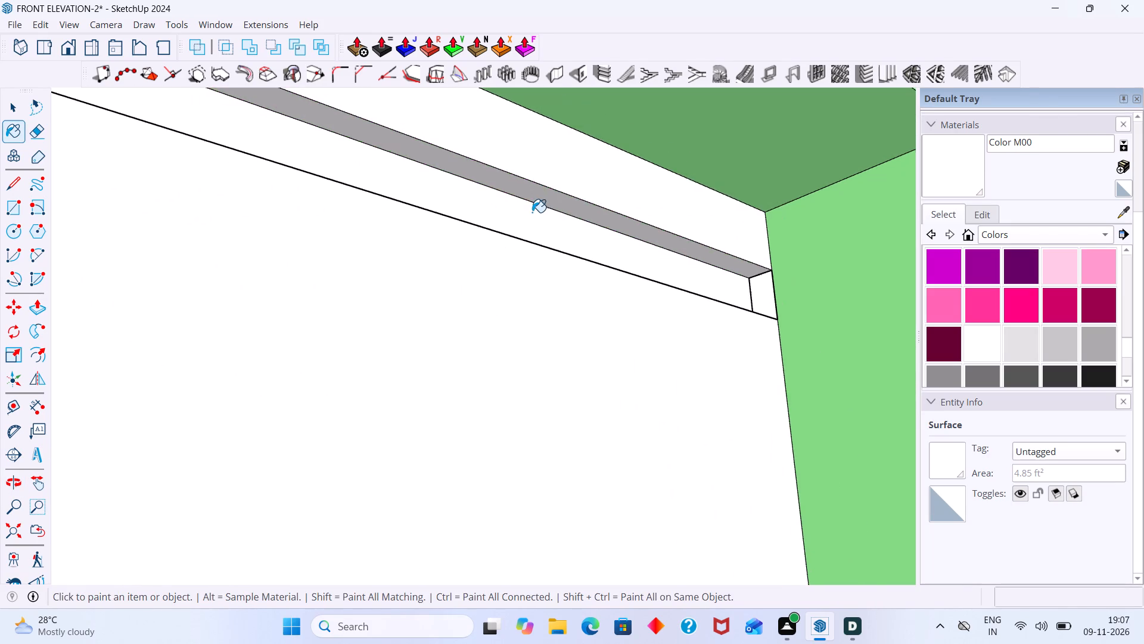
{"action": "middle_click_drag", "start_coordinate": [530, 216], "coordinate": [467, 454]}
{"action": "scroll", "coordinate": [470, 301], "scroll_direction": "up", "scroll_amount": 3}
{"action": "left_click", "coordinate": [469, 259]}
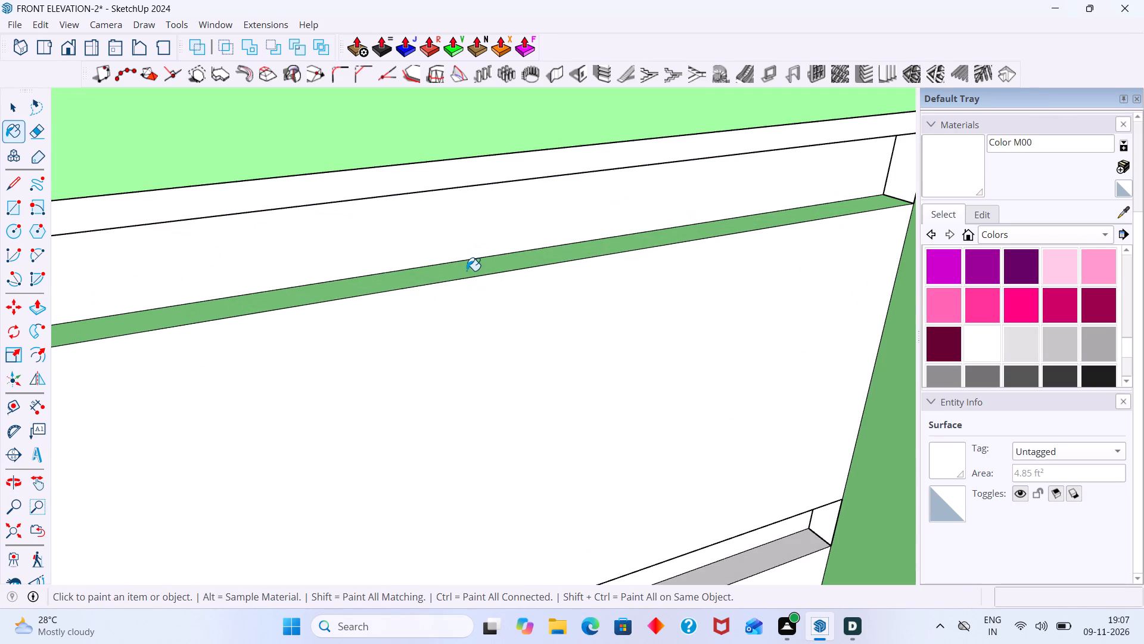
{"action": "left_click", "coordinate": [467, 271]}
{"action": "scroll", "coordinate": [467, 271], "scroll_direction": "down", "scroll_amount": 19}
Inspect the recess's striped faces and grooves from several angles against the reference image, and leave the wall group.
{"action": "middle_click_drag", "start_coordinate": [506, 333], "coordinate": [380, 319]}
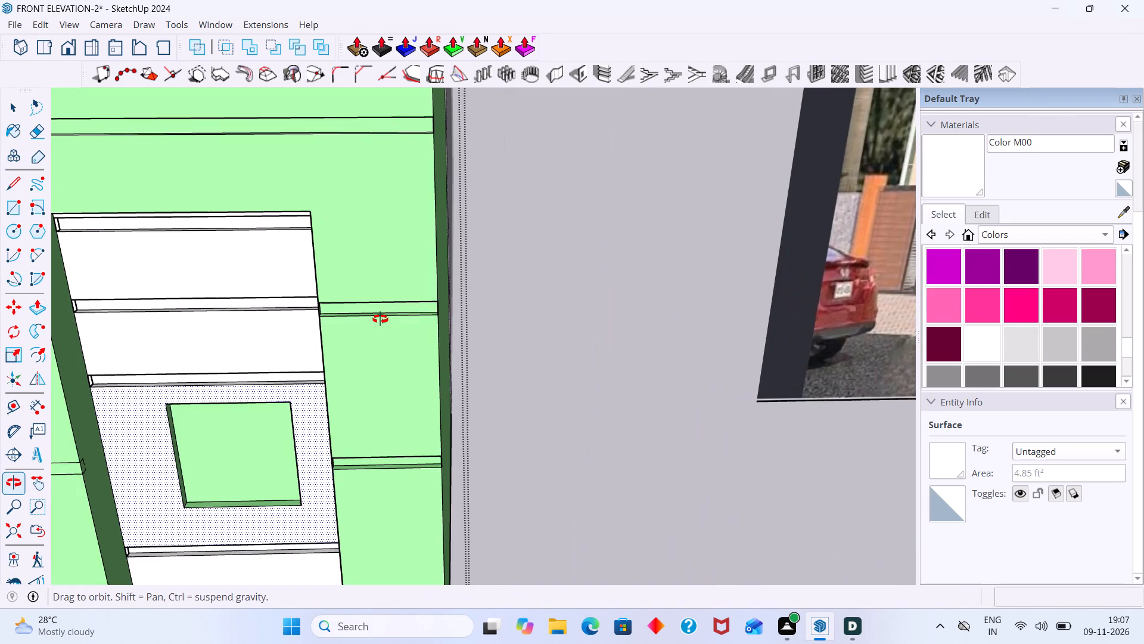
{"action": "middle_click_drag", "start_coordinate": [380, 319], "coordinate": [381, 318]}
{"action": "middle_click_drag", "start_coordinate": [214, 416], "coordinate": [391, 351], "text": "shift"}
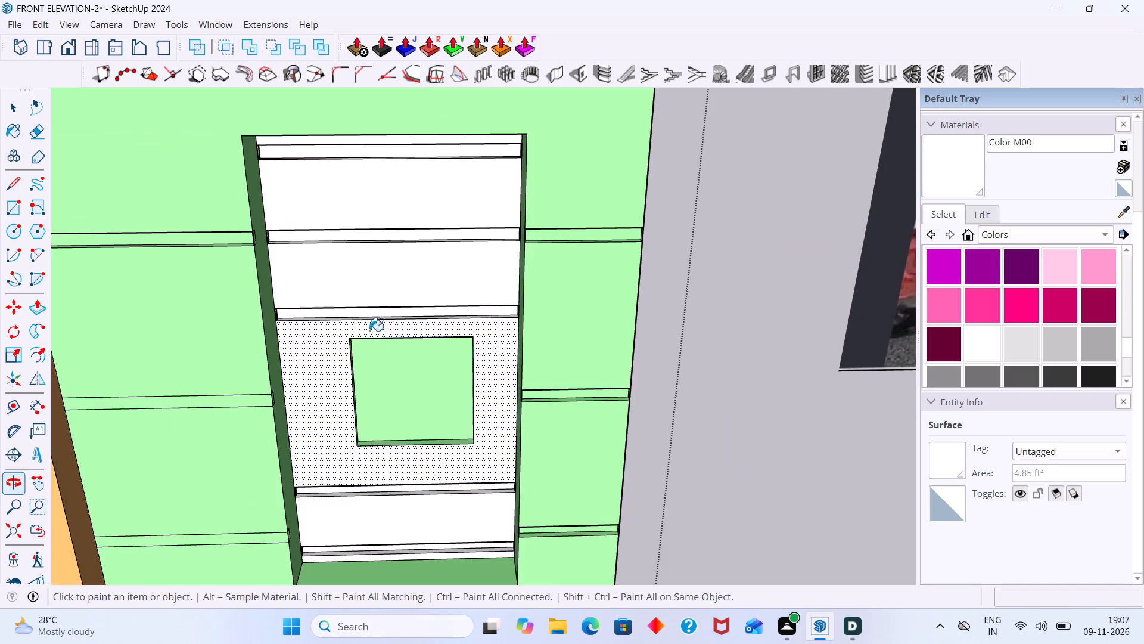
{"action": "scroll", "coordinate": [313, 231], "scroll_direction": "up", "scroll_amount": 2}
{"action": "middle_click_drag", "start_coordinate": [313, 237], "coordinate": [324, 470]}
{"action": "scroll", "coordinate": [313, 278], "scroll_direction": "down", "scroll_amount": 1}
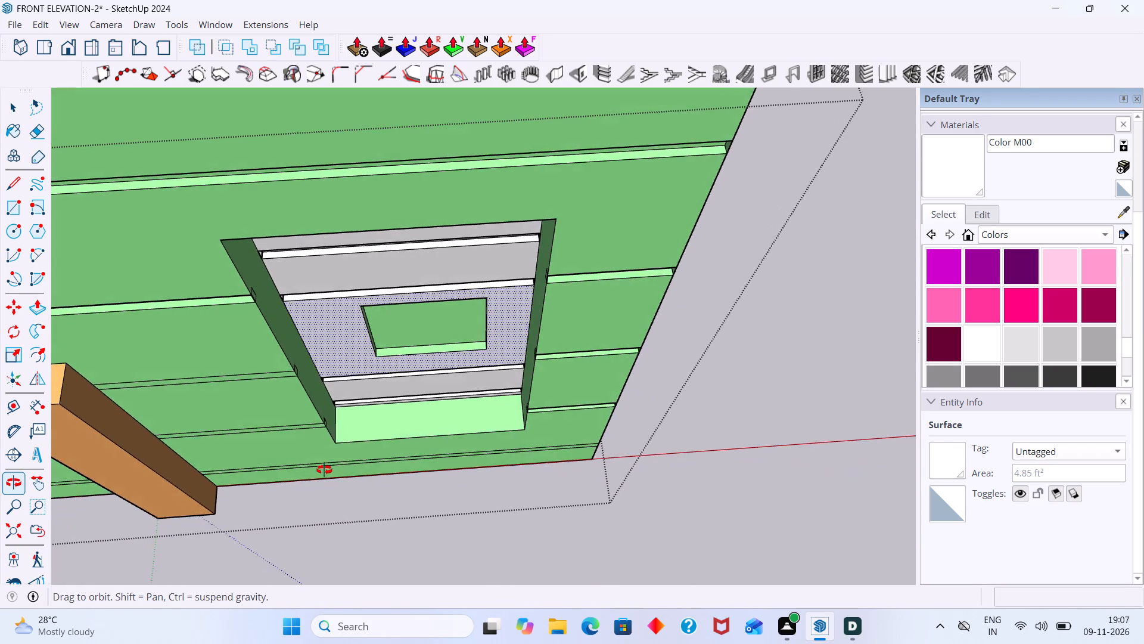
{"action": "middle_click_drag", "start_coordinate": [324, 470], "coordinate": [434, 162]}
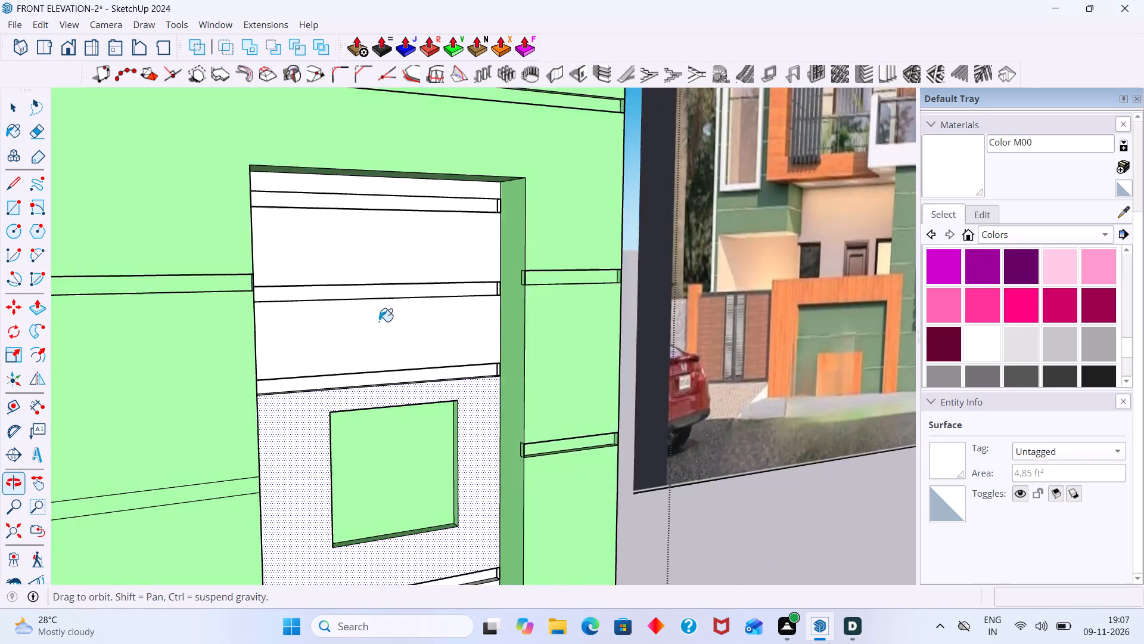
{"action": "scroll", "coordinate": [378, 423], "scroll_direction": "down", "scroll_amount": 2}
{"action": "middle_click_drag", "start_coordinate": [373, 500], "coordinate": [374, 357]}
{"action": "scroll", "coordinate": [374, 361], "scroll_direction": "up", "scroll_amount": 3}
{"action": "scroll", "coordinate": [431, 320], "scroll_direction": "down", "scroll_amount": 6}
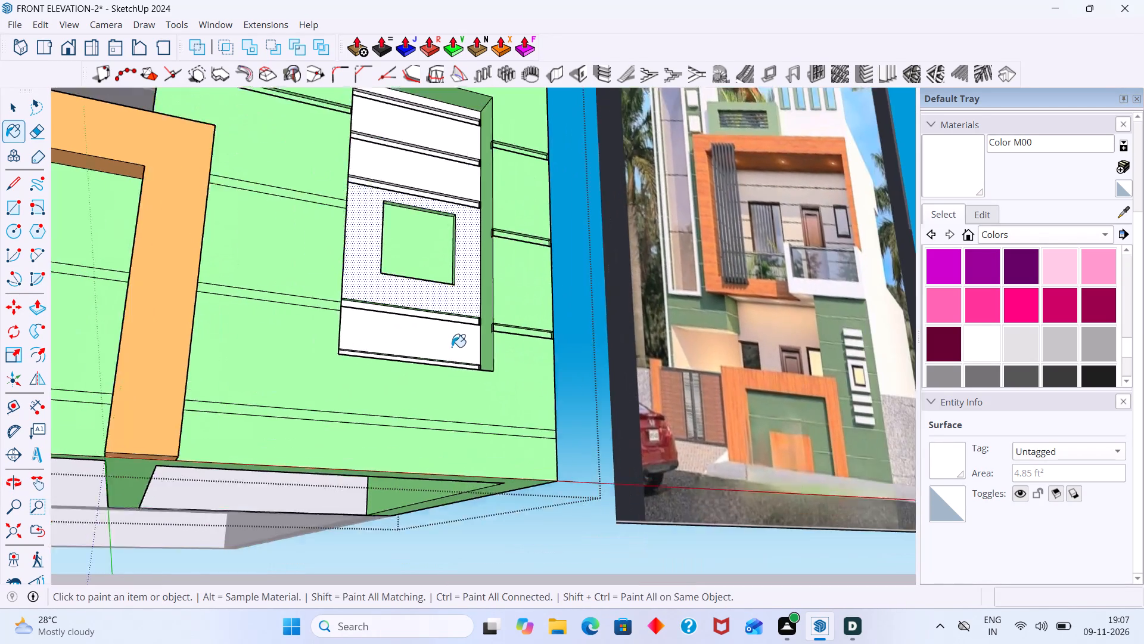
{"action": "scroll", "coordinate": [452, 347], "scroll_direction": "down", "scroll_amount": 4}
{"action": "key", "text": "space"}
{"action": "left_click", "coordinate": [437, 562]}
{"action": "scroll", "coordinate": [447, 432], "scroll_direction": "down", "scroll_amount": 3}
{"action": "middle_click_drag", "start_coordinate": [455, 373], "coordinate": [410, 425]}
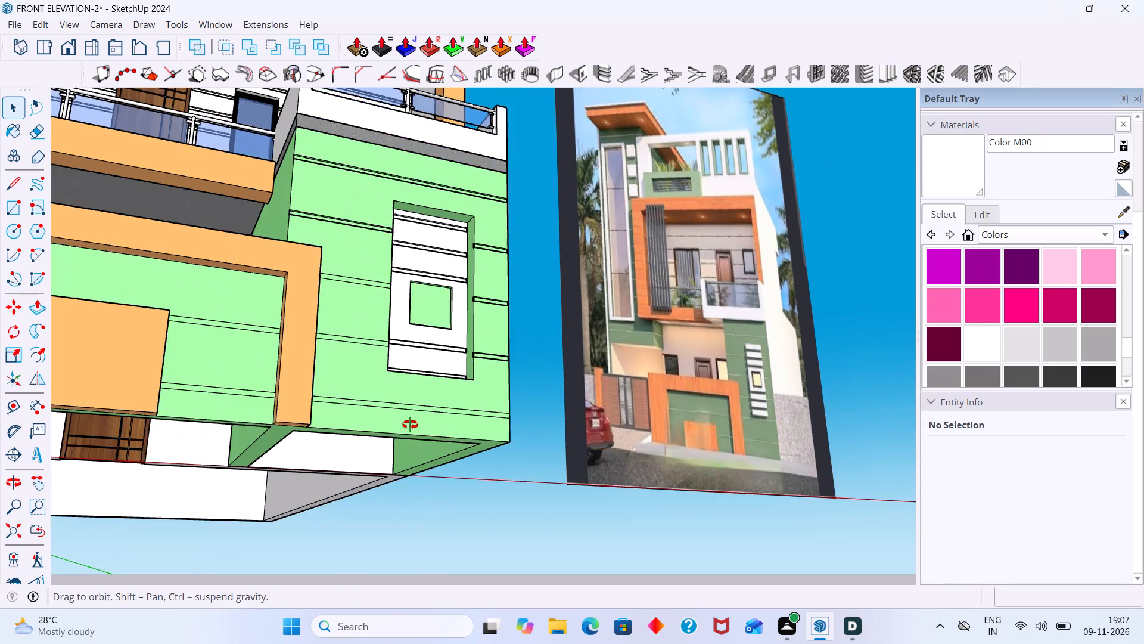
{"action": "middle_click_drag", "start_coordinate": [410, 425], "coordinate": [377, 469]}
Paint the small square window face in the middle of the ground-floor wall's white recess with yellow Color E05.
{"action": "scroll", "coordinate": [384, 428], "scroll_direction": "up", "scroll_amount": 6}
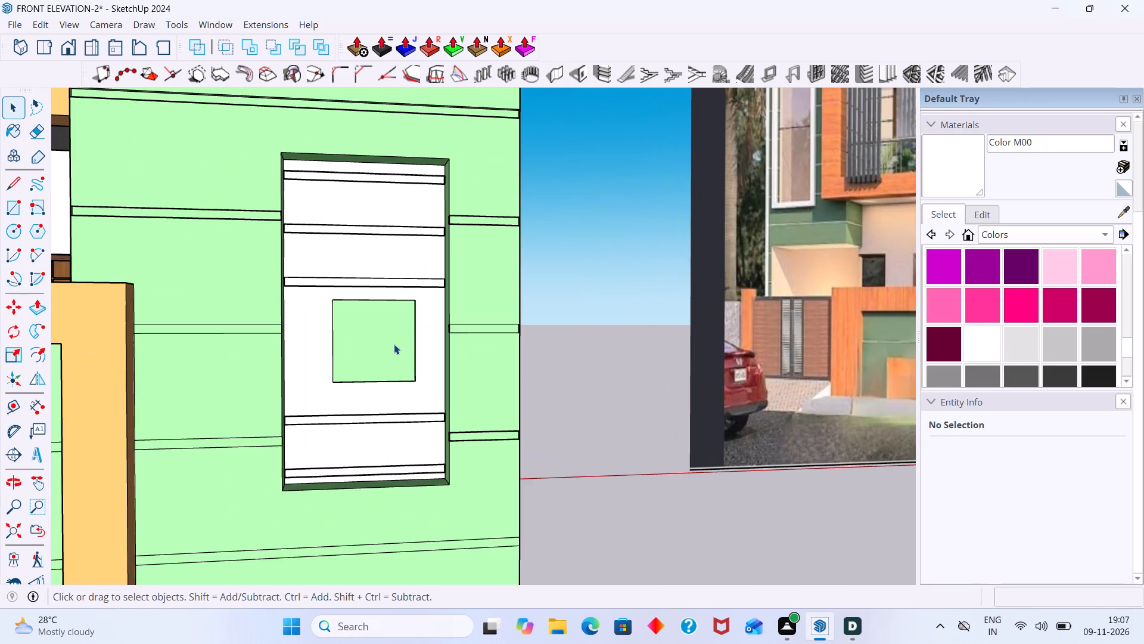
{"action": "left_click", "coordinate": [394, 344]}
{"action": "double_click", "coordinate": [393, 343]}
{"action": "left_click", "coordinate": [380, 354]}
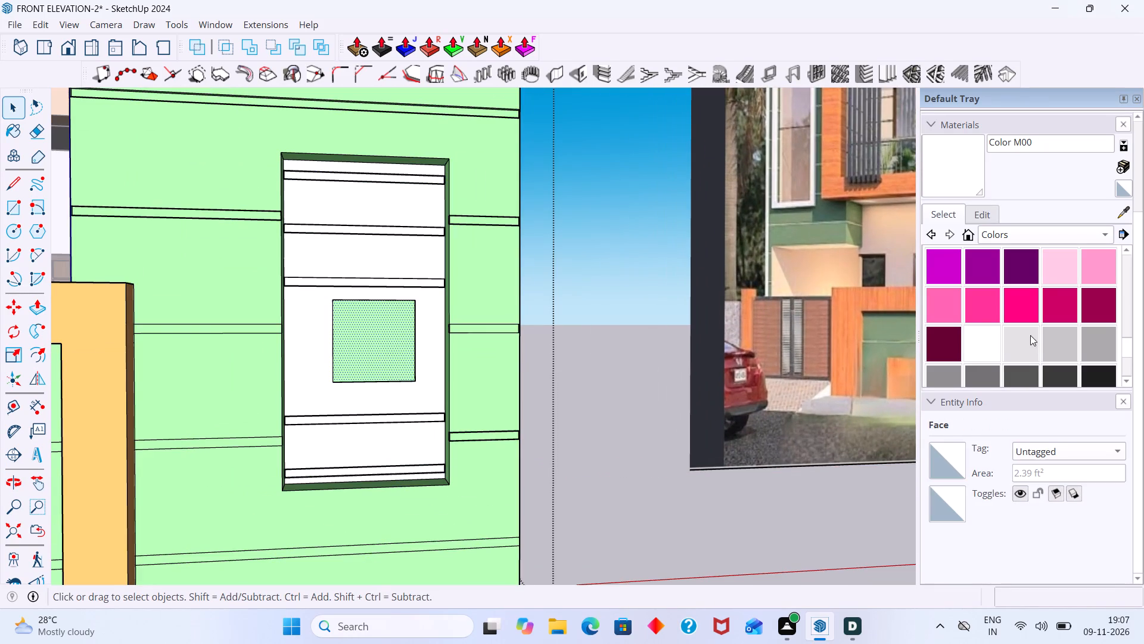
{"action": "scroll", "coordinate": [1036, 324], "scroll_direction": "up", "scroll_amount": 11}
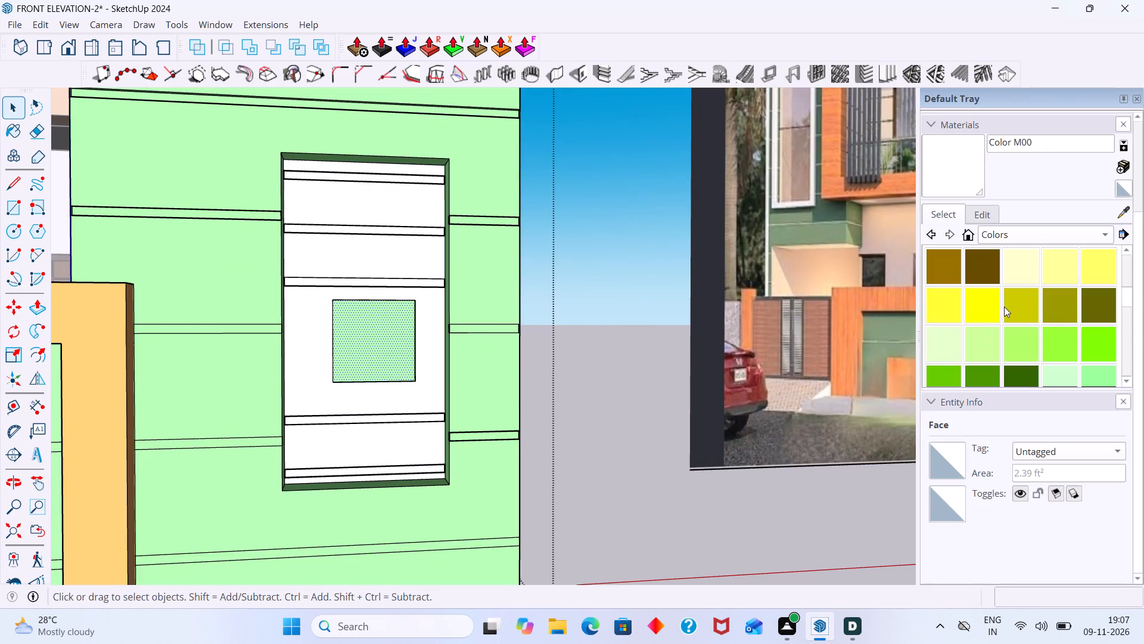
{"action": "left_click", "coordinate": [984, 311]}
{"action": "scroll", "coordinate": [593, 345], "scroll_direction": "up", "scroll_amount": 2}
{"action": "left_click", "coordinate": [334, 361]}
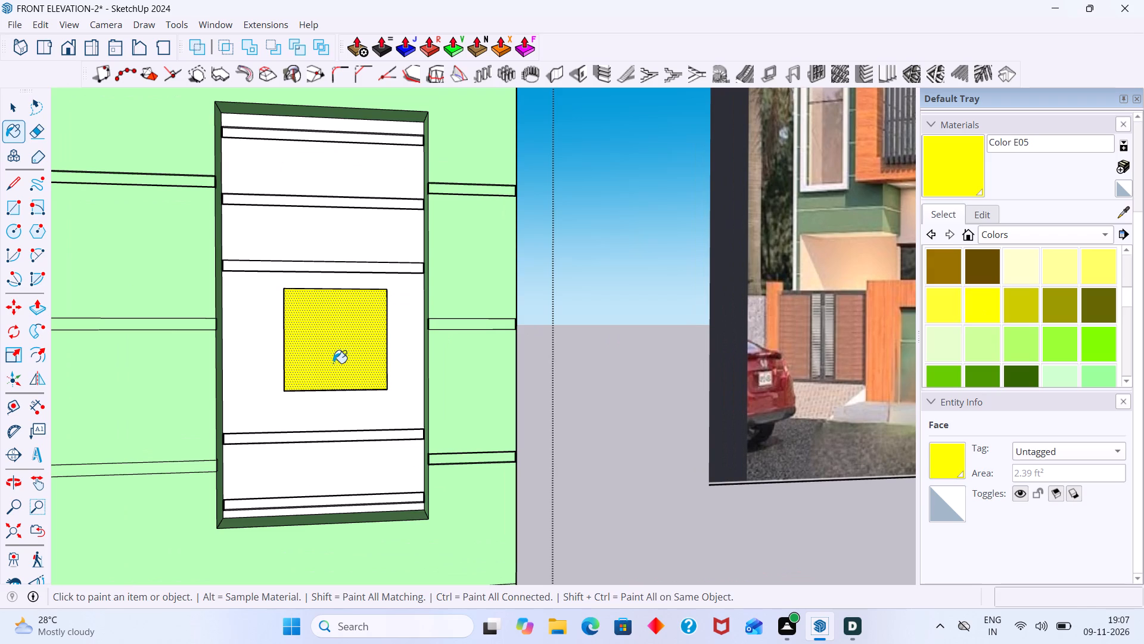
{"action": "key", "text": "space"}
{"action": "scroll", "coordinate": [405, 376], "scroll_direction": "down", "scroll_amount": 17}
{"action": "left_click", "coordinate": [501, 517]}
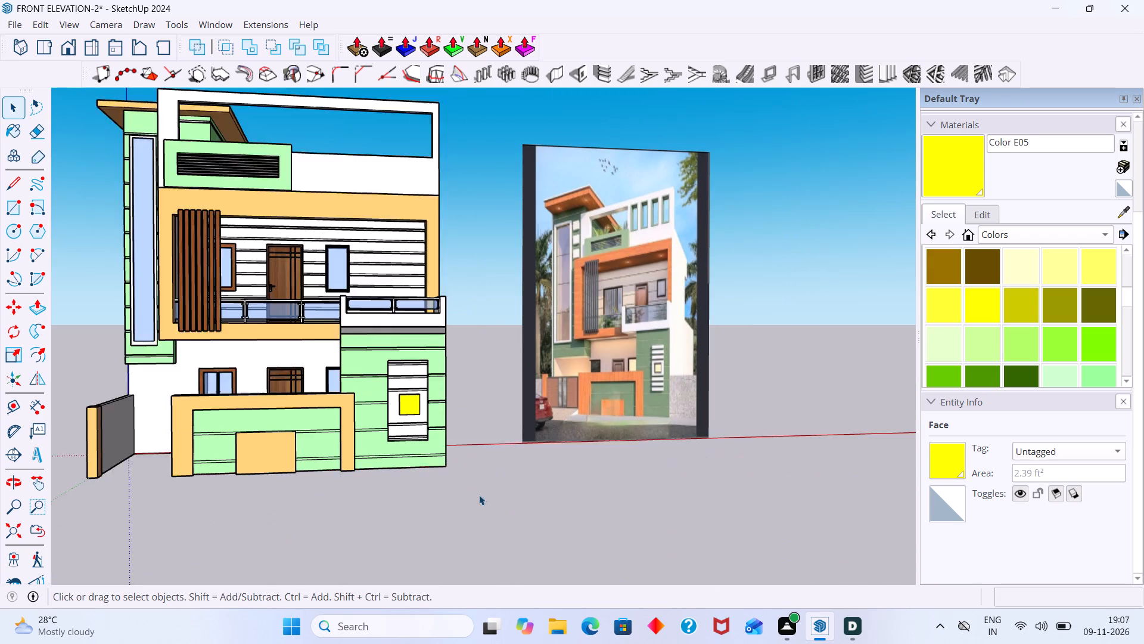
Review the coloured house from the front, side and above, comparing it with the reference image.
{"action": "scroll", "coordinate": [457, 471], "scroll_direction": "down", "scroll_amount": 3}
{"action": "middle_click_drag", "start_coordinate": [437, 443], "coordinate": [443, 534]}
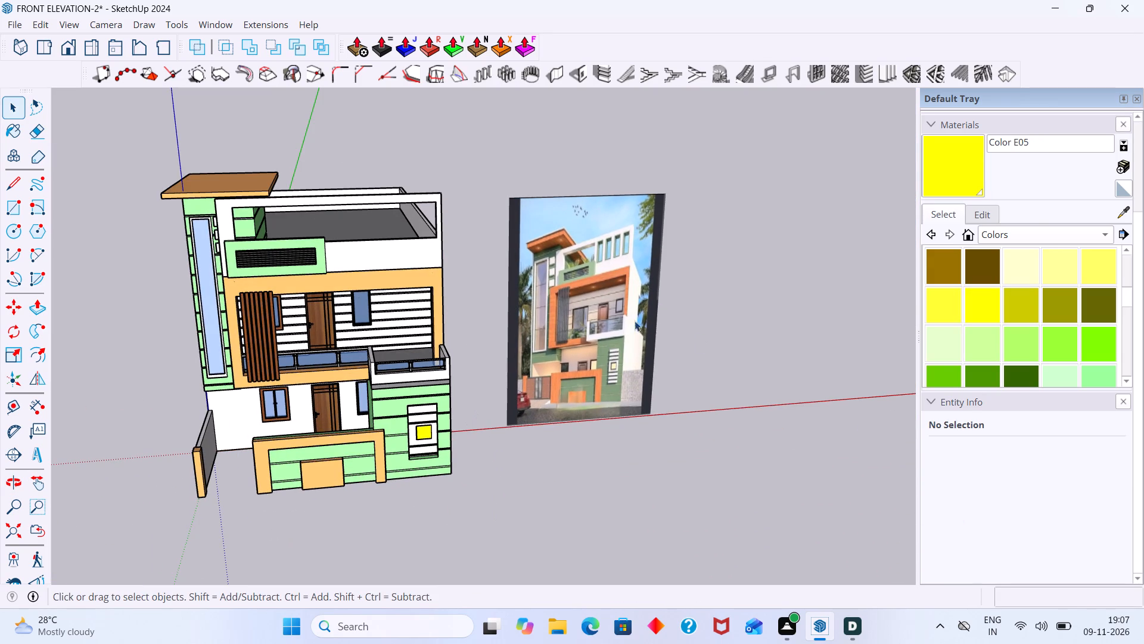
{"action": "scroll", "coordinate": [428, 355], "scroll_direction": "down", "scroll_amount": 3}
{"action": "middle_click_drag", "start_coordinate": [400, 435], "coordinate": [762, 438]}
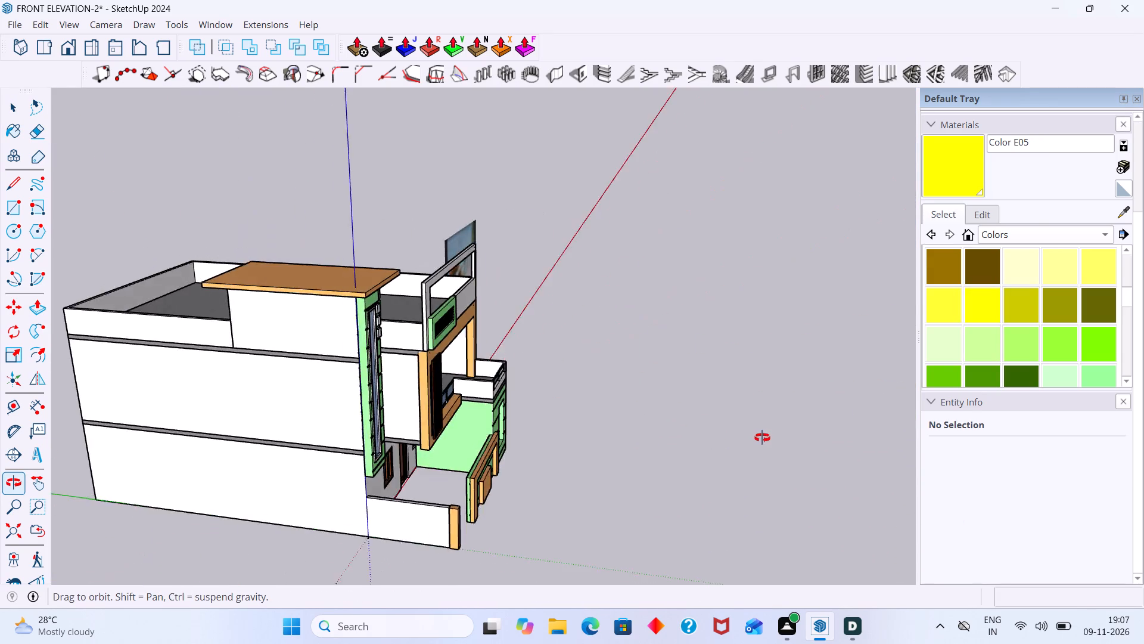
{"action": "middle_click_drag", "start_coordinate": [762, 438], "coordinate": [294, 469]}
{"action": "scroll", "coordinate": [408, 346], "scroll_direction": "up", "scroll_amount": 7}
{"action": "scroll", "coordinate": [424, 336], "scroll_direction": "down", "scroll_amount": 9}
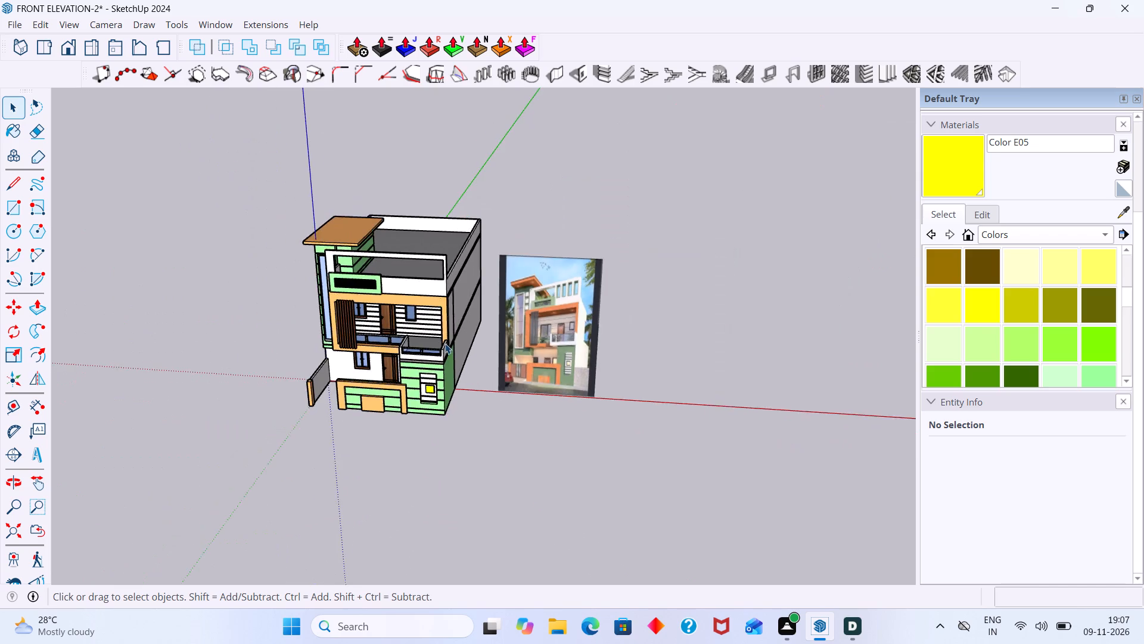
{"action": "scroll", "coordinate": [445, 343], "scroll_direction": "down", "scroll_amount": 2}
{"action": "scroll", "coordinate": [517, 345], "scroll_direction": "up", "scroll_amount": 5}
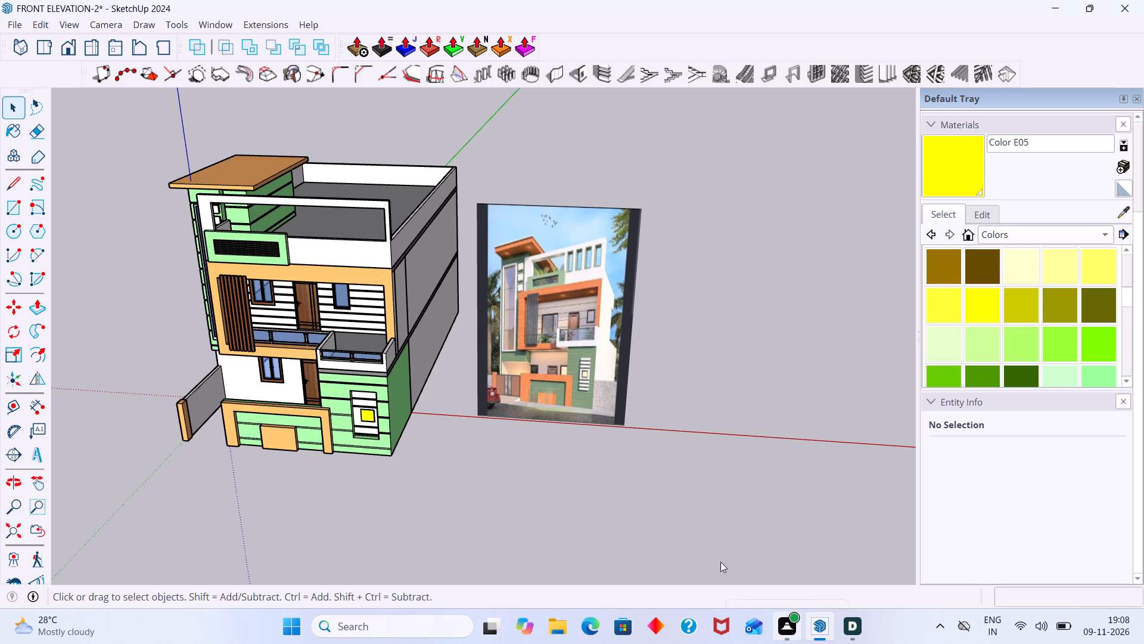
{"action": "scroll", "coordinate": [720, 562], "scroll_direction": "down", "scroll_amount": 3}
{"action": "middle_click_drag", "start_coordinate": [674, 503], "coordinate": [764, 507]}
{"action": "middle_click_drag", "start_coordinate": [721, 486], "coordinate": [886, 507], "text": "shift"}
{"action": "scroll", "coordinate": [683, 484], "scroll_direction": "up", "scroll_amount": 4}
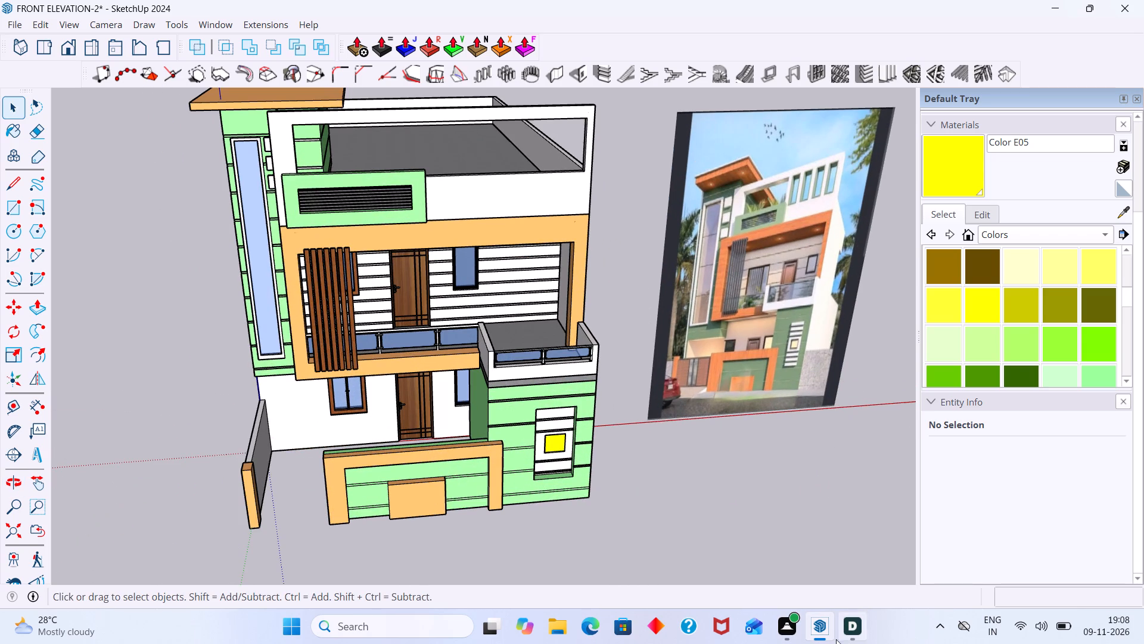
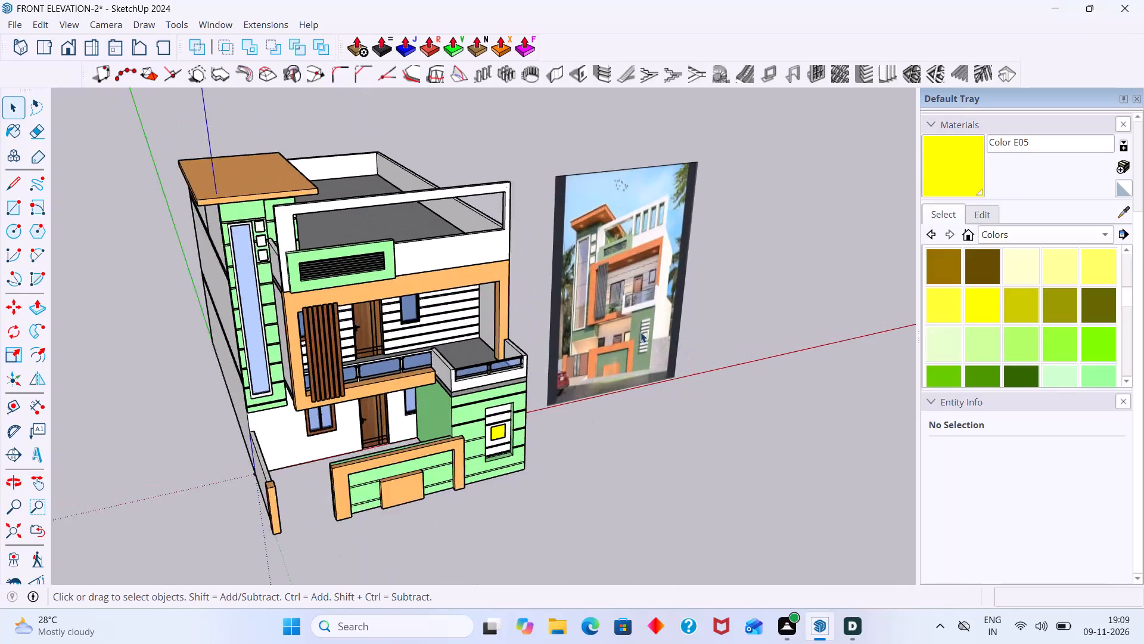
Examine the coloured house from the front, side and above, comparing its roof parapet with the reference image.
{"action": "scroll", "coordinate": [593, 341], "scroll_direction": "down", "scroll_amount": 4}
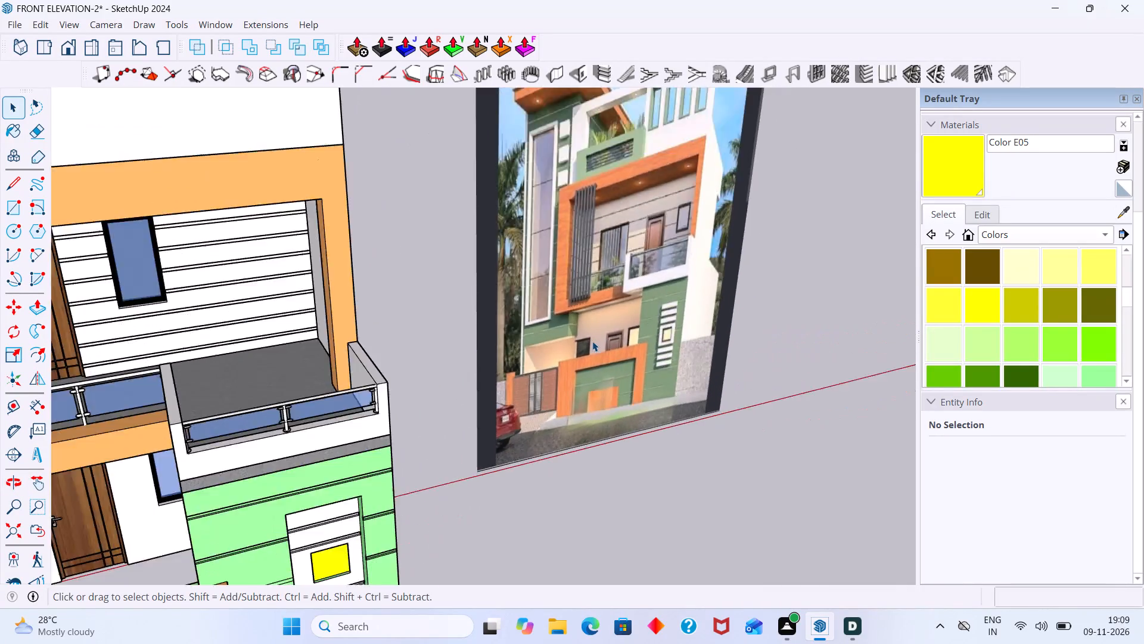
{"action": "scroll", "coordinate": [592, 341], "scroll_direction": "down", "scroll_amount": 7}
{"action": "middle_click_drag", "start_coordinate": [524, 469], "coordinate": [484, 463]}
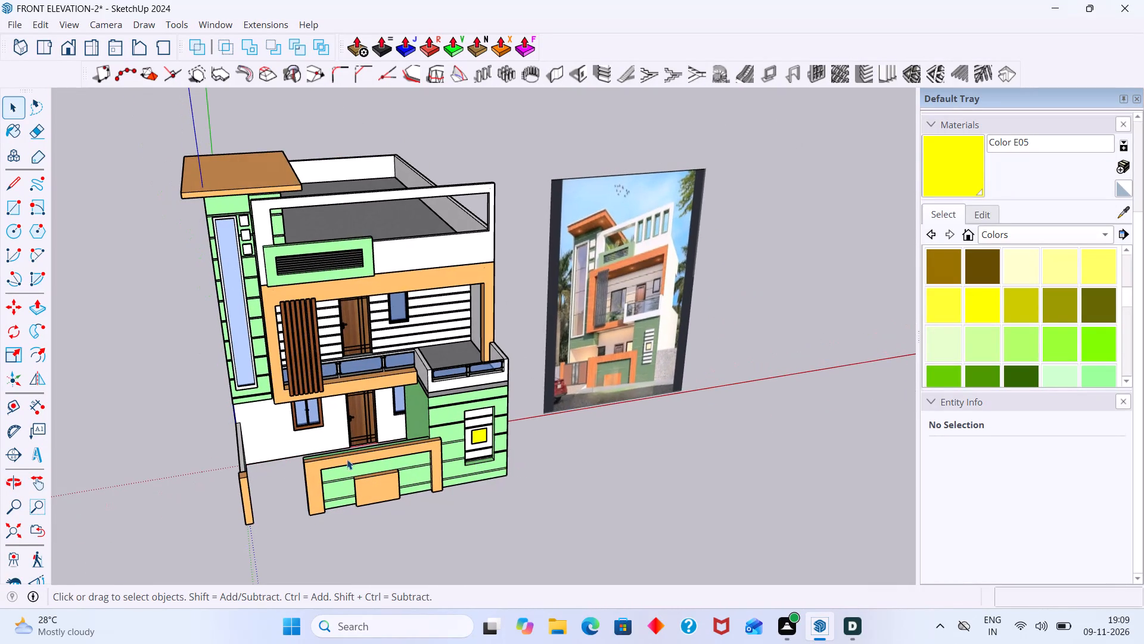
{"action": "scroll", "coordinate": [251, 475], "scroll_direction": "up", "scroll_amount": 5}
{"action": "middle_click_drag", "start_coordinate": [265, 471], "coordinate": [371, 445]}
{"action": "scroll", "coordinate": [371, 445], "scroll_direction": "down", "scroll_amount": 5}
{"action": "scroll", "coordinate": [371, 445], "scroll_direction": "up", "scroll_amount": 1}
{"action": "scroll", "coordinate": [369, 446], "scroll_direction": "down", "scroll_amount": 3}
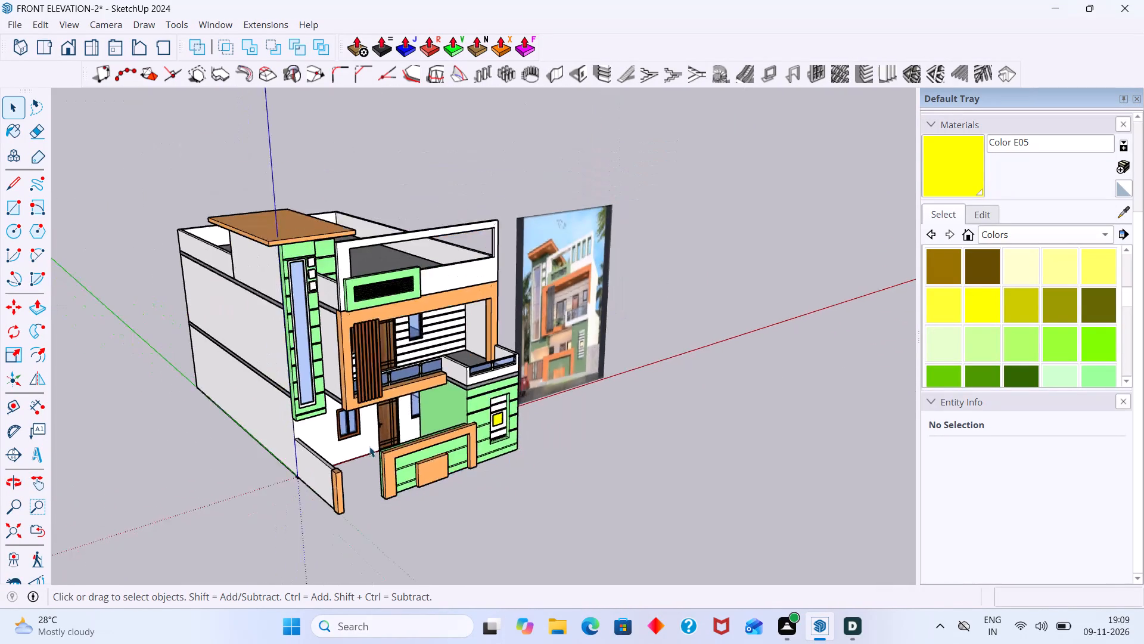
{"action": "scroll", "coordinate": [369, 447], "scroll_direction": "down", "scroll_amount": 3}
{"action": "scroll", "coordinate": [529, 383], "scroll_direction": "up", "scroll_amount": 11}
{"action": "middle_click_drag", "start_coordinate": [483, 381], "coordinate": [535, 382]}
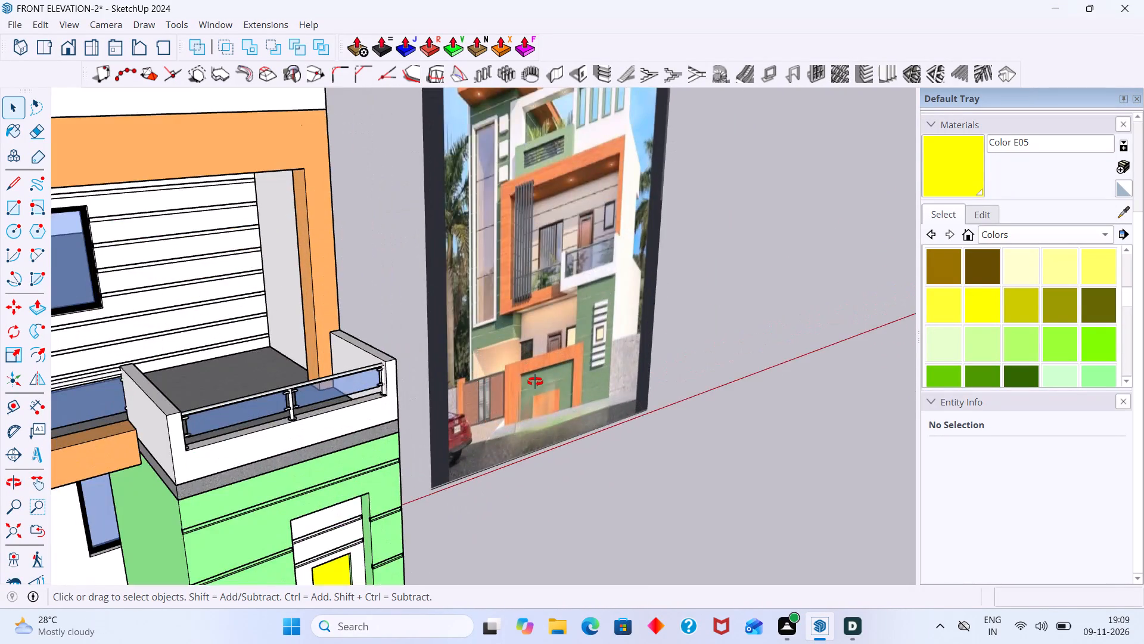
{"action": "middle_click_drag", "start_coordinate": [535, 382], "coordinate": [584, 382]}
{"action": "scroll", "coordinate": [584, 382], "scroll_direction": "down", "scroll_amount": 8}
{"action": "middle_click_drag", "start_coordinate": [509, 447], "coordinate": [413, 442]}
{"action": "scroll", "coordinate": [897, 333], "scroll_direction": "down", "scroll_amount": 3}
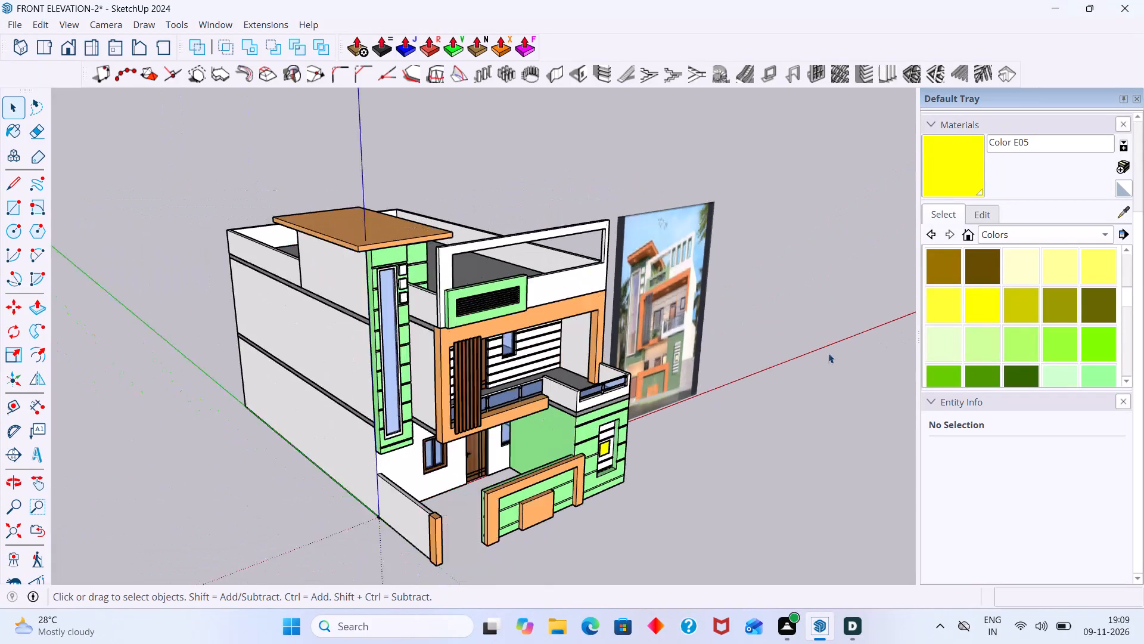
{"action": "middle_click_drag", "start_coordinate": [812, 353], "coordinate": [608, 373]}
{"action": "middle_click_drag", "start_coordinate": [741, 322], "coordinate": [573, 352], "text": "shift"}
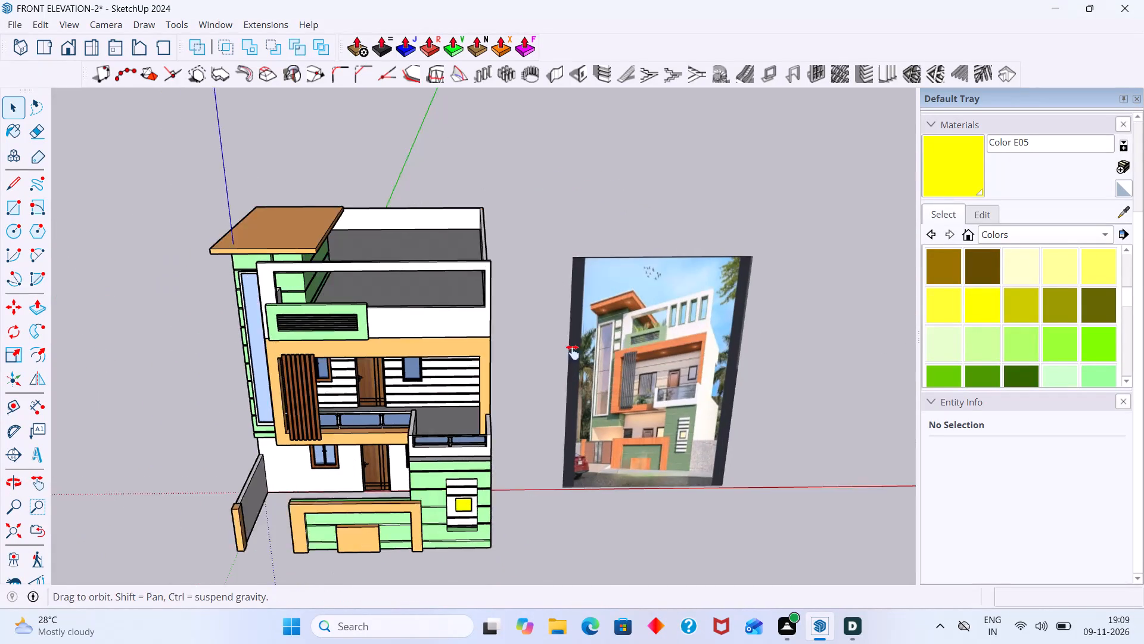
{"action": "middle_click_drag", "start_coordinate": [573, 352], "coordinate": [570, 353], "text": "shift"}
{"action": "scroll", "coordinate": [548, 349], "scroll_direction": "up", "scroll_amount": 3}
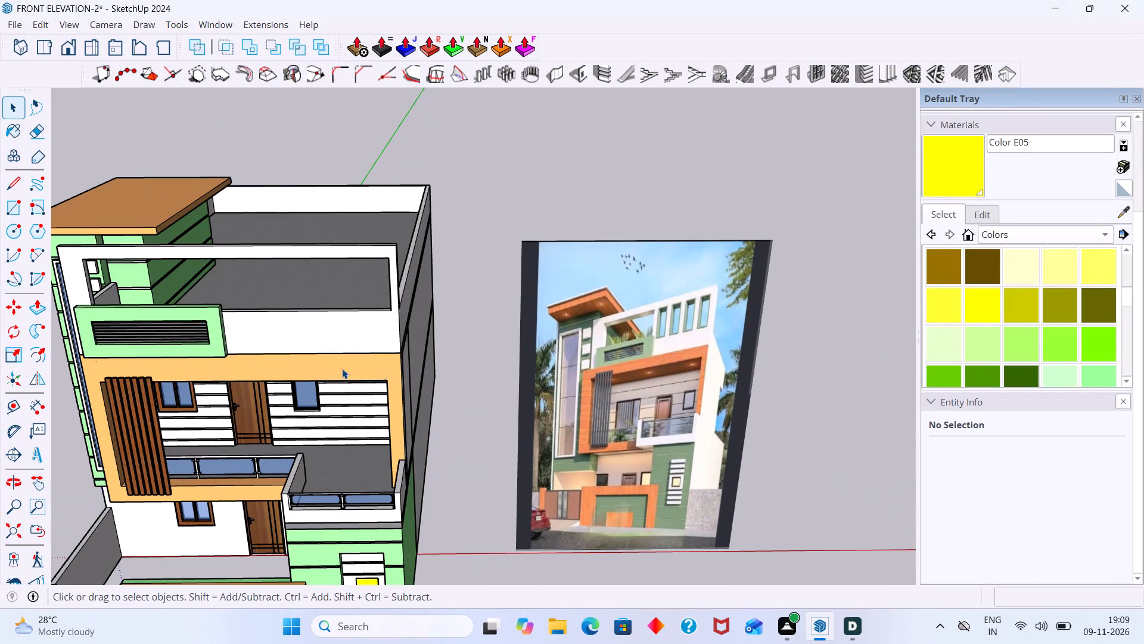
{"action": "middle_click_drag", "start_coordinate": [320, 352], "coordinate": [319, 378]}
{"action": "scroll", "coordinate": [334, 296], "scroll_direction": "up", "scroll_amount": 2}
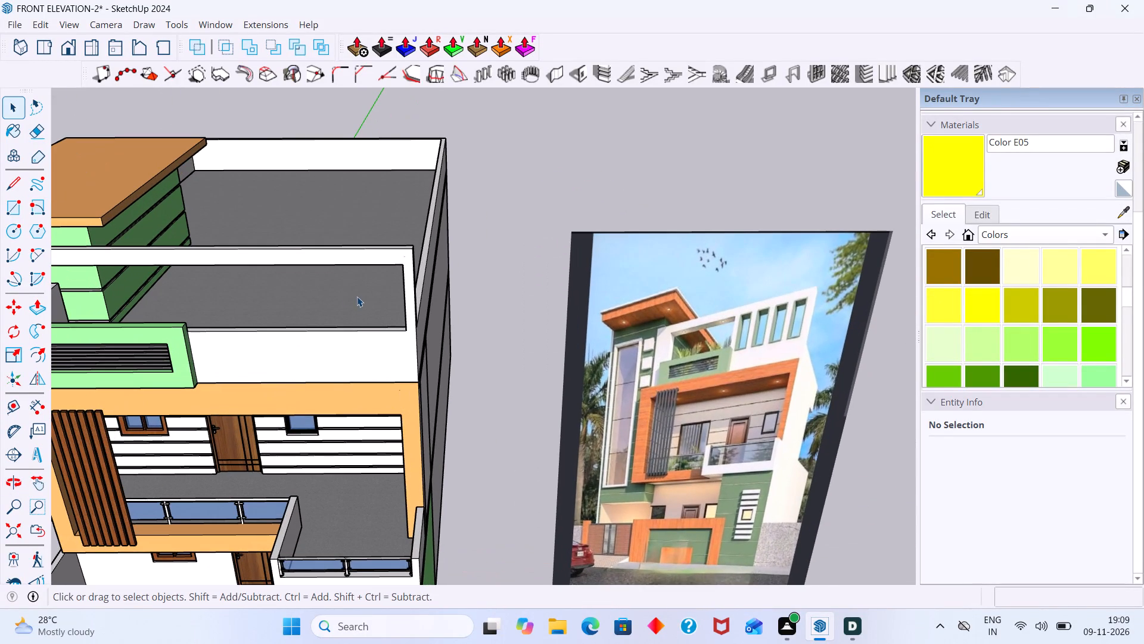
{"action": "middle_click_drag", "start_coordinate": [338, 324], "coordinate": [520, 308]}
{"action": "scroll", "coordinate": [518, 306], "scroll_direction": "down", "scroll_amount": 5}
{"action": "middle_click_drag", "start_coordinate": [499, 339], "coordinate": [418, 346]}
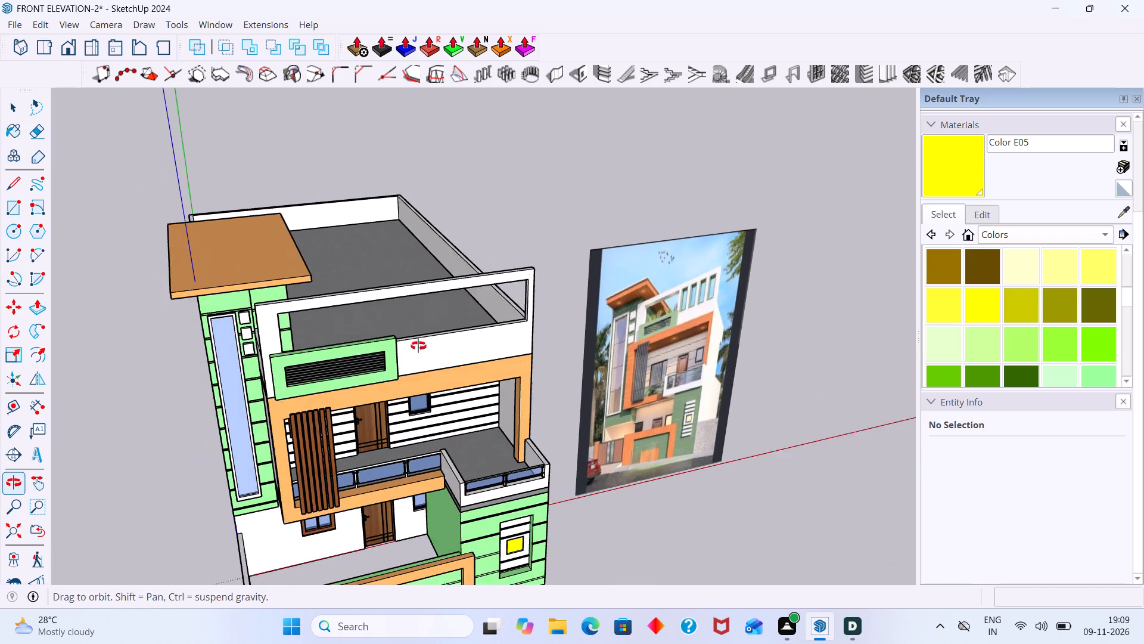
{"action": "middle_click_drag", "start_coordinate": [418, 346], "coordinate": [416, 346]}
{"action": "middle_click_drag", "start_coordinate": [365, 359], "coordinate": [353, 360], "text": "shift"}
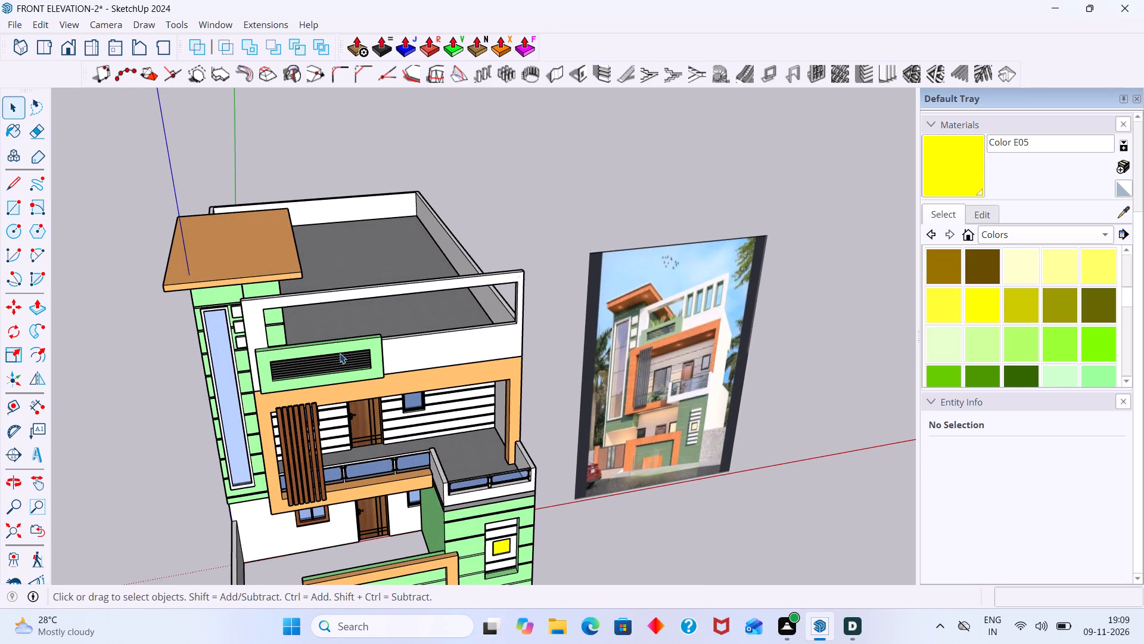
{"action": "scroll", "coordinate": [340, 353], "scroll_direction": "up", "scroll_amount": 2}
{"action": "middle_click_drag", "start_coordinate": [434, 339], "coordinate": [393, 322]}
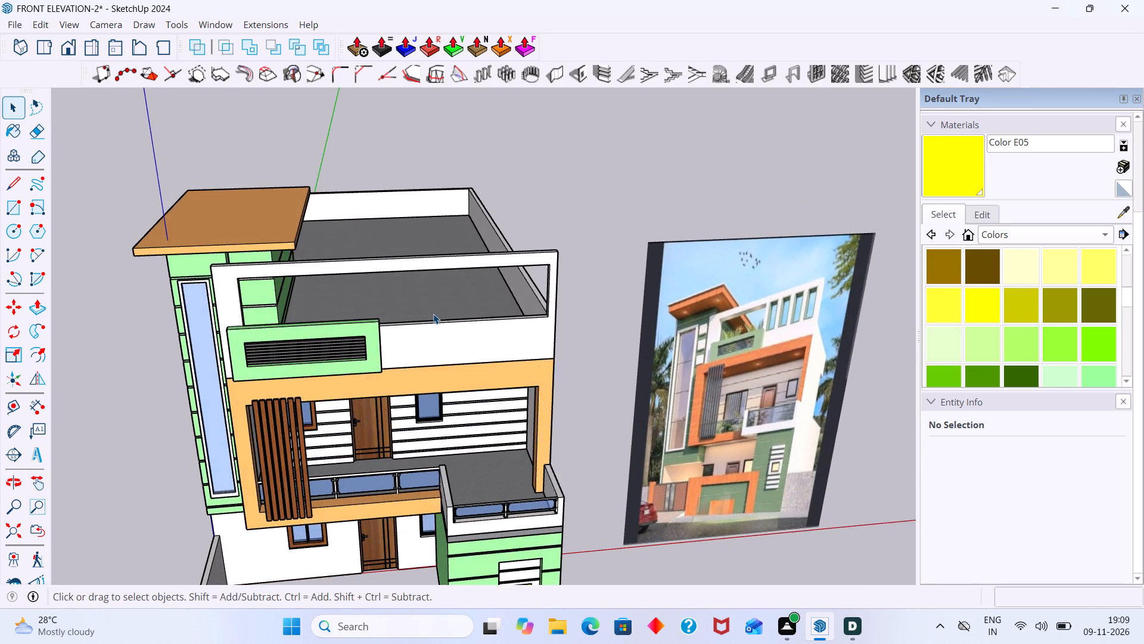
Inside the front roof parapet group, draw a rectangle about 3 9/16" by 5" across the opening's lower ledge, near its outer end.
{"action": "scroll", "coordinate": [482, 309], "scroll_direction": "up", "scroll_amount": 3}
{"action": "middle_click_drag", "start_coordinate": [521, 293], "coordinate": [515, 280]}
{"action": "scroll", "coordinate": [555, 305], "scroll_direction": "up", "scroll_amount": 6}
{"action": "scroll", "coordinate": [558, 315], "scroll_direction": "down", "scroll_amount": 3}
{"action": "middle_click_drag", "start_coordinate": [558, 315], "coordinate": [549, 381]}
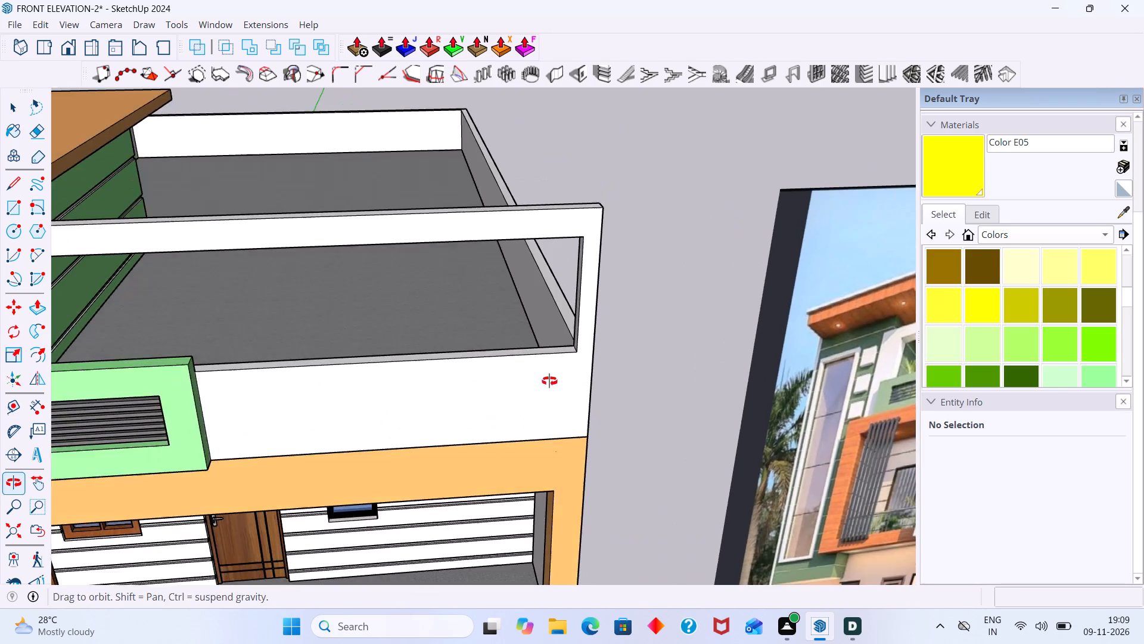
{"action": "middle_click_drag", "start_coordinate": [549, 381], "coordinate": [549, 383]}
{"action": "scroll", "coordinate": [550, 380], "scroll_direction": "up", "scroll_amount": 7}
{"action": "left_click", "coordinate": [537, 373]}
{"action": "scroll", "coordinate": [537, 373], "scroll_direction": "up", "scroll_amount": 2}
{"action": "left_click", "coordinate": [537, 373]}
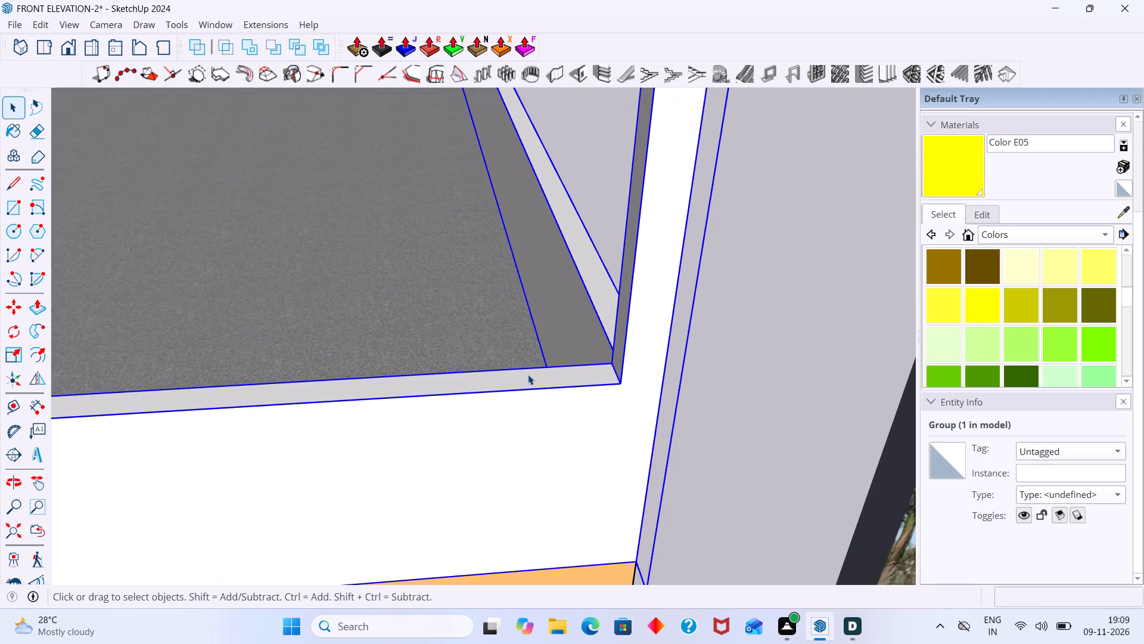
{"action": "left_click", "coordinate": [528, 374]}
{"action": "double_click", "coordinate": [528, 377]}
{"action": "scroll", "coordinate": [530, 380], "scroll_direction": "up", "scroll_amount": 1}
{"action": "middle_click_drag", "start_coordinate": [533, 382], "coordinate": [532, 398]}
{"action": "left_click_drag", "start_coordinate": [536, 402], "coordinate": [539, 409]}
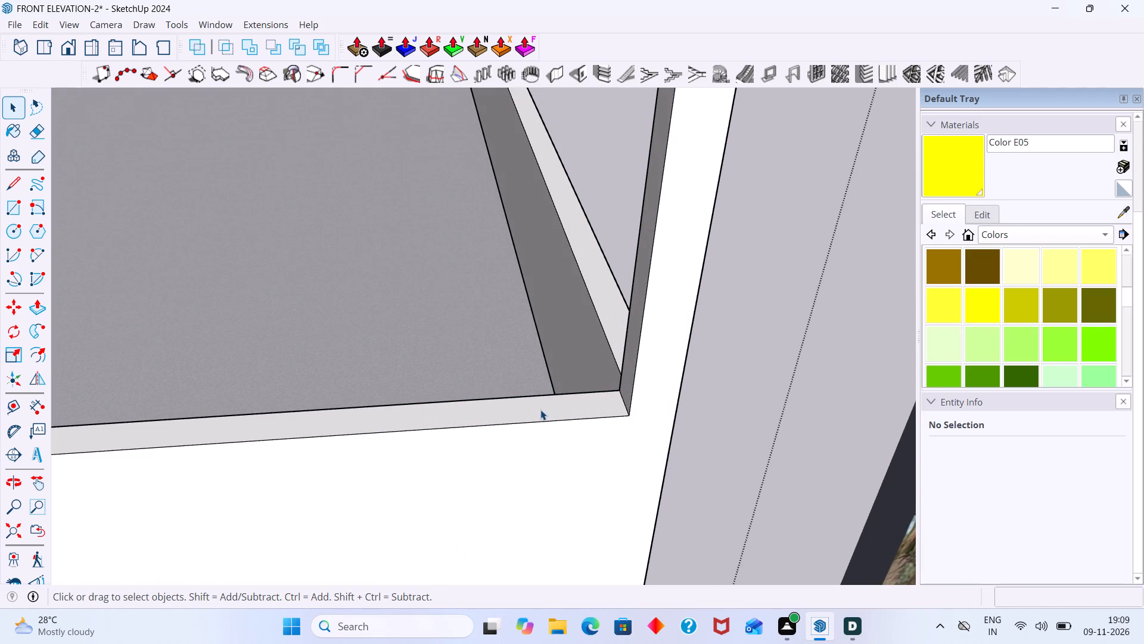
{"action": "left_click", "coordinate": [540, 410]}
{"action": "key", "text": "r"}
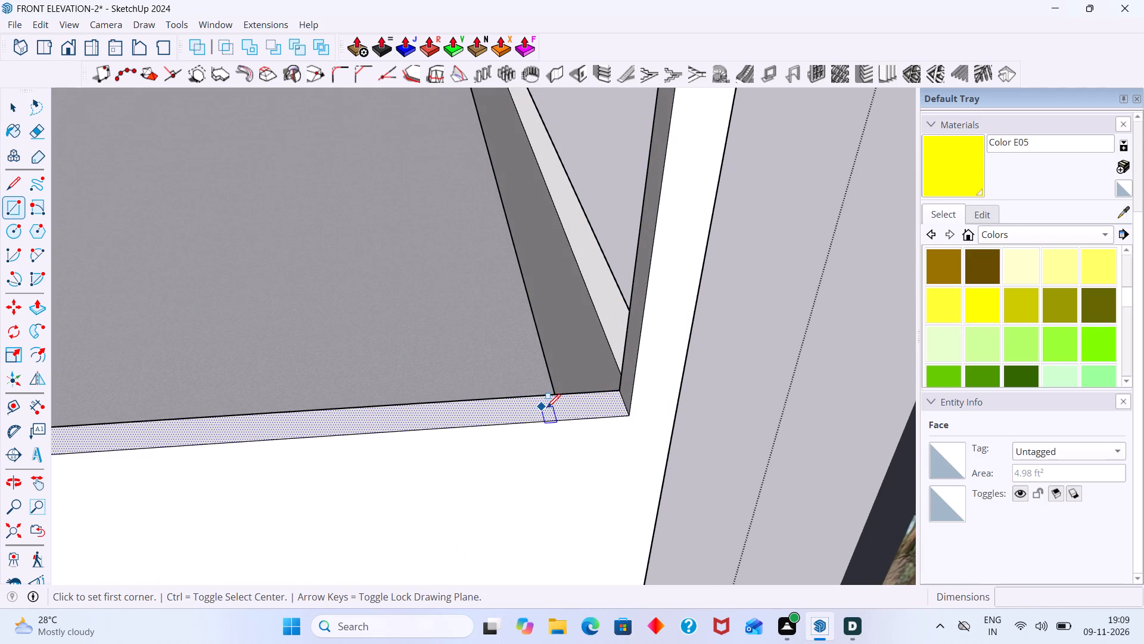
{"action": "scroll", "coordinate": [576, 410], "scroll_direction": "down", "scroll_amount": 10}
{"action": "middle_click_drag", "start_coordinate": [551, 407], "coordinate": [383, 367], "text": "shift"}
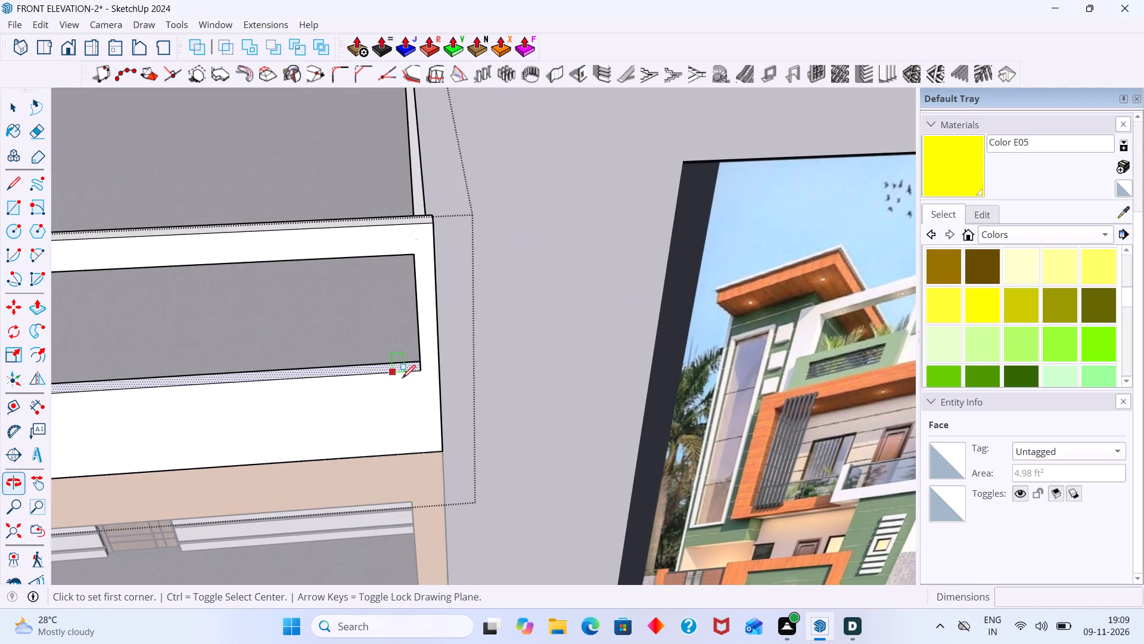
{"action": "scroll", "coordinate": [451, 388], "scroll_direction": "down", "scroll_amount": 2}
{"action": "middle_click_drag", "start_coordinate": [440, 388], "coordinate": [368, 371]}
{"action": "middle_click_drag", "start_coordinate": [355, 382], "coordinate": [407, 395]}
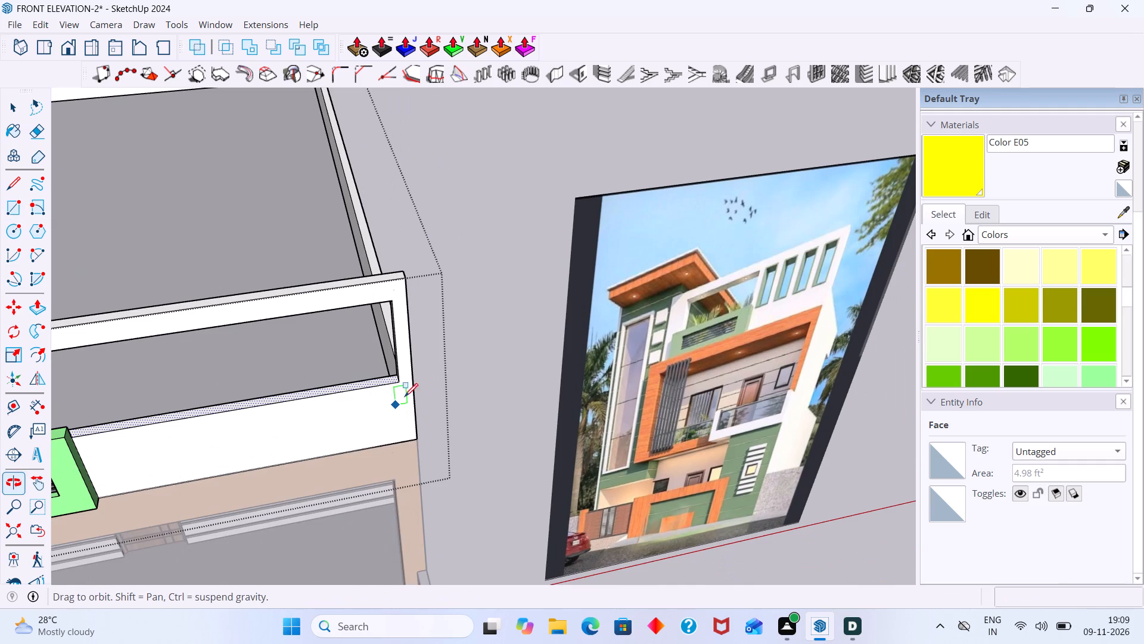
{"action": "scroll", "coordinate": [394, 395], "scroll_direction": "up", "scroll_amount": 12}
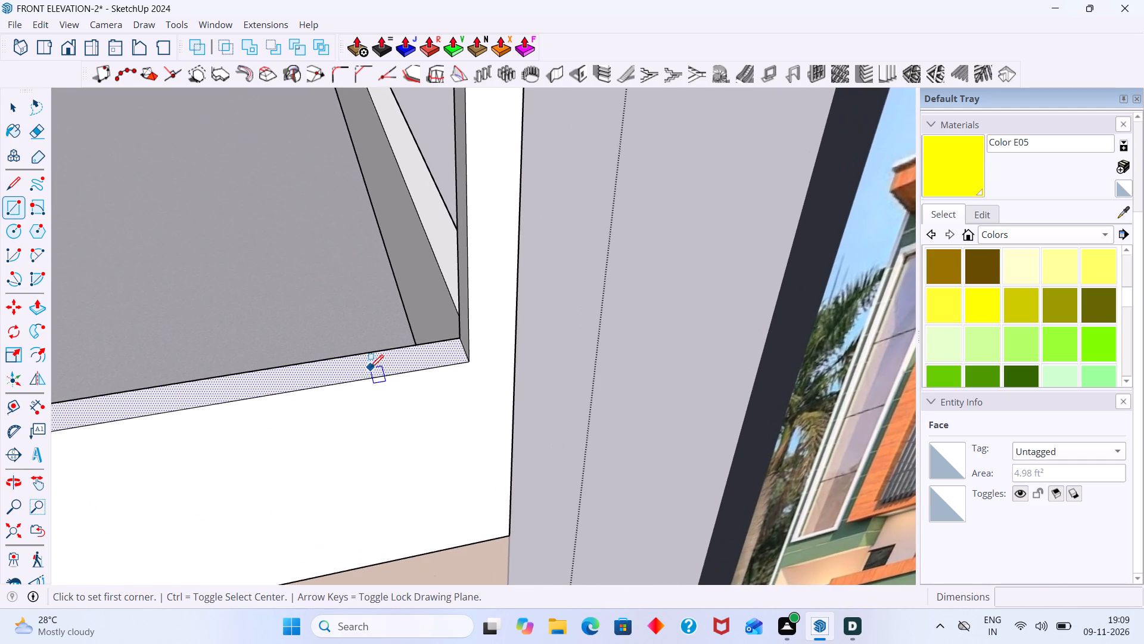
{"action": "scroll", "coordinate": [366, 364], "scroll_direction": "up", "scroll_amount": 4}
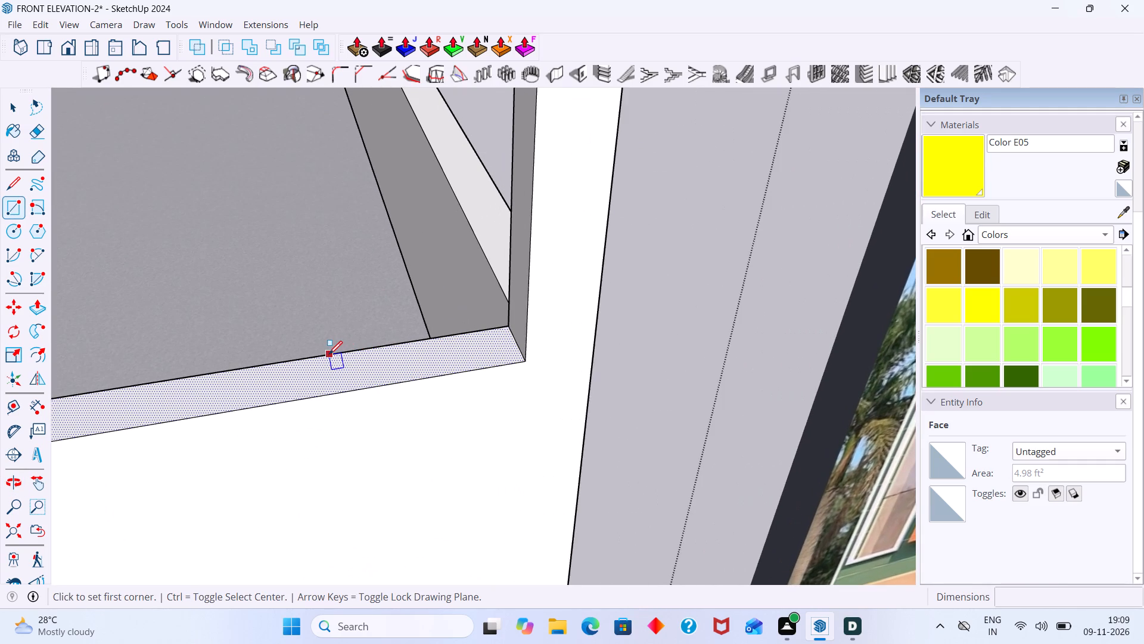
{"action": "left_click", "coordinate": [323, 354]}
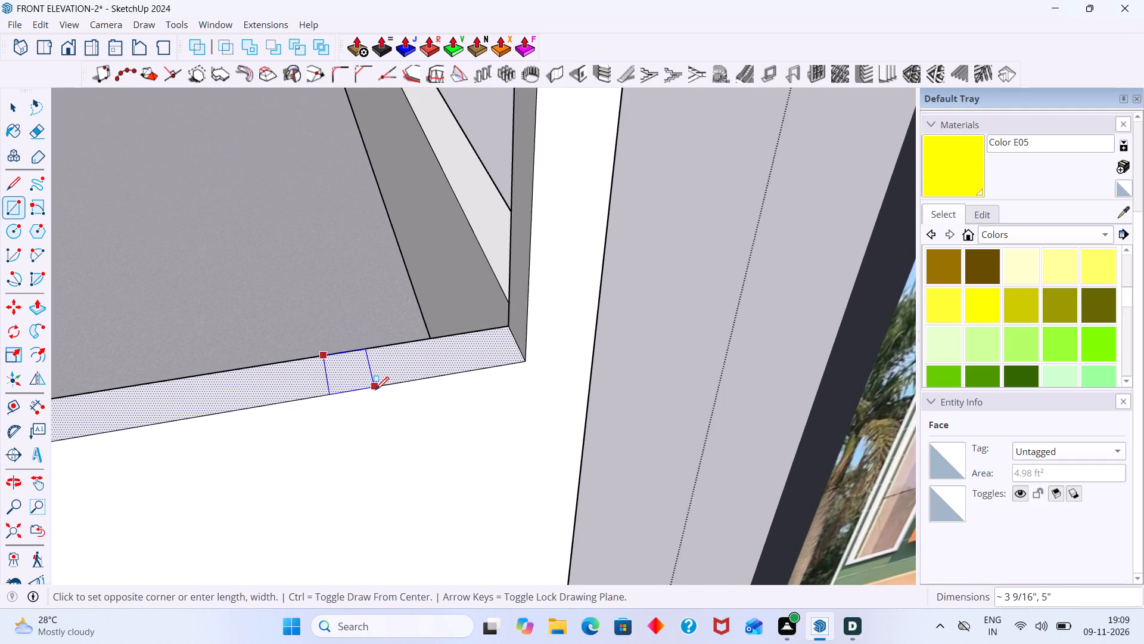
{"action": "left_click", "coordinate": [375, 390]}
Make the small rectangle on the parapet opening's lower ledge, with its edges, into a group.
{"action": "key", "text": "space"}
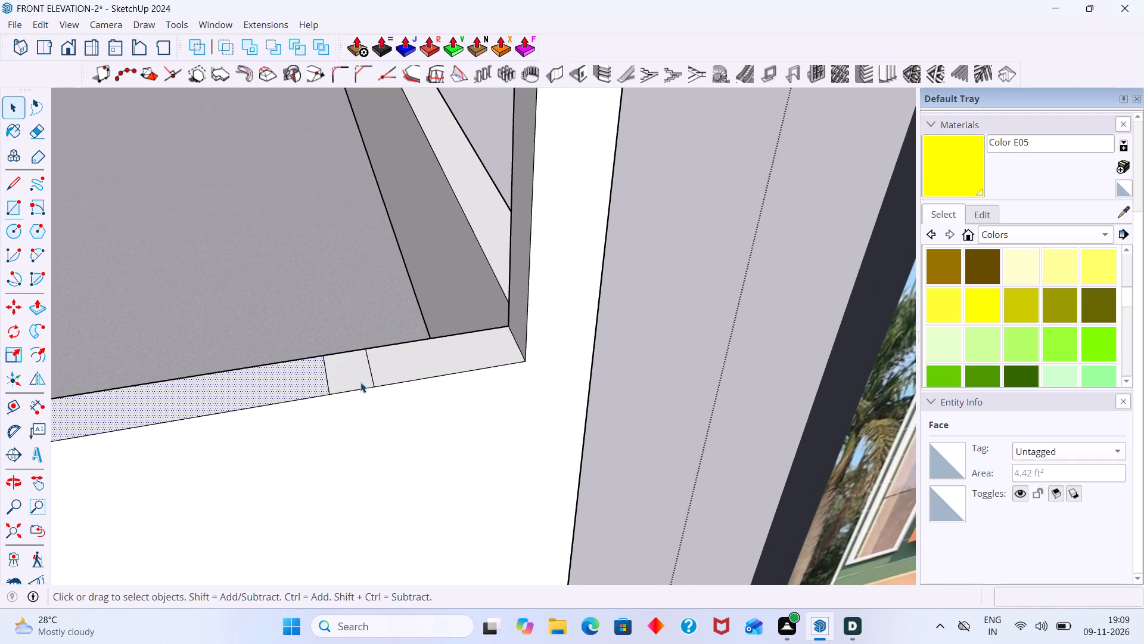
{"action": "left_click", "coordinate": [360, 382]}
{"action": "triple_click", "coordinate": [360, 381]}
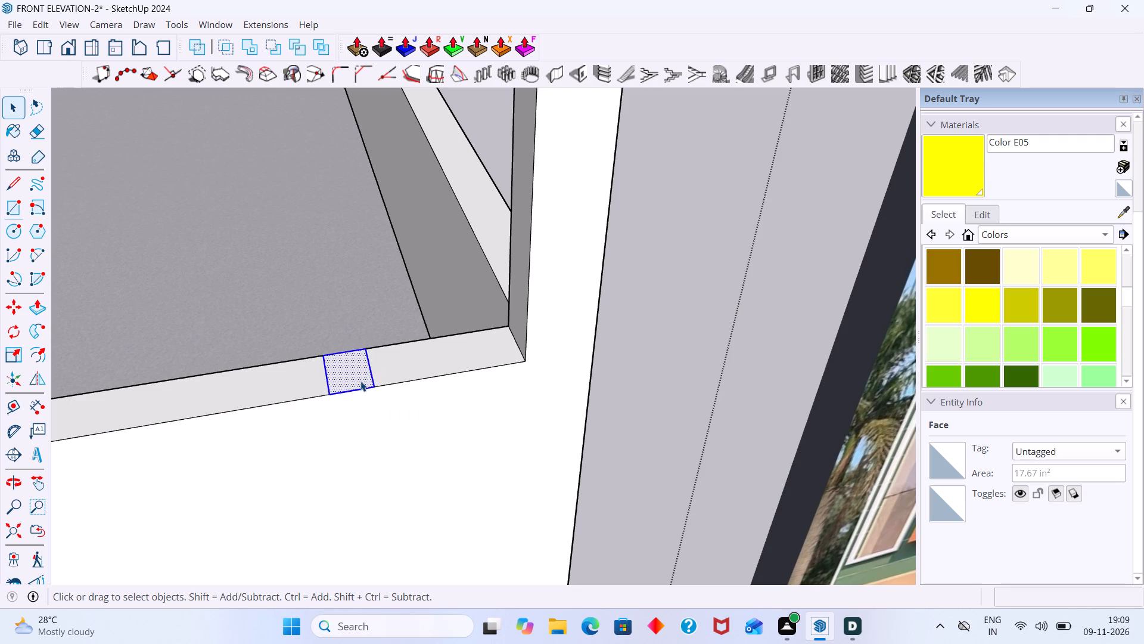
{"action": "left_click", "coordinate": [362, 378]}
{"action": "double_click", "coordinate": [362, 378]}
{"action": "triple_click", "coordinate": [362, 378]}
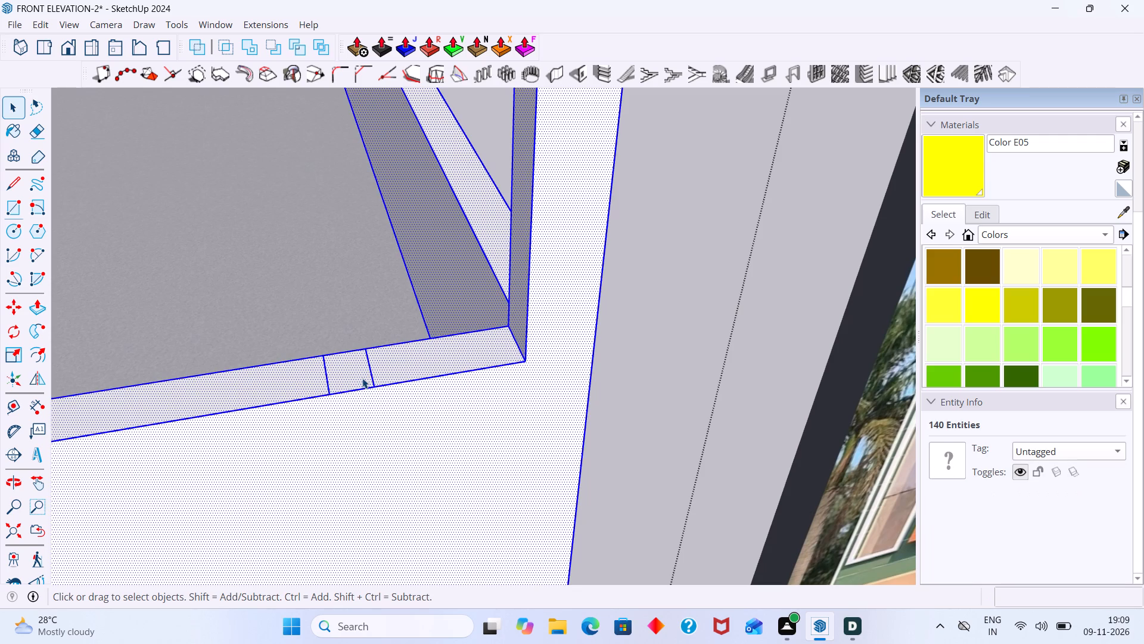
{"action": "left_click", "coordinate": [366, 375]}
{"action": "left_click", "coordinate": [362, 374]}
{"action": "left_click", "coordinate": [362, 374]}
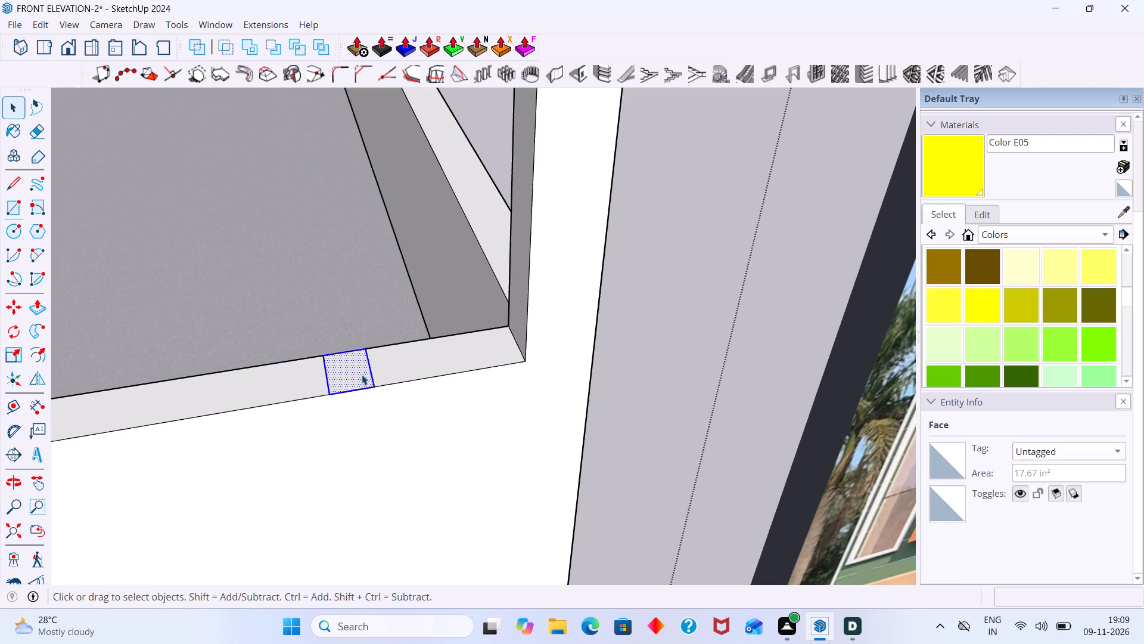
{"action": "right_click", "coordinate": [362, 374]}
{"action": "left_click", "coordinate": [486, 144]}
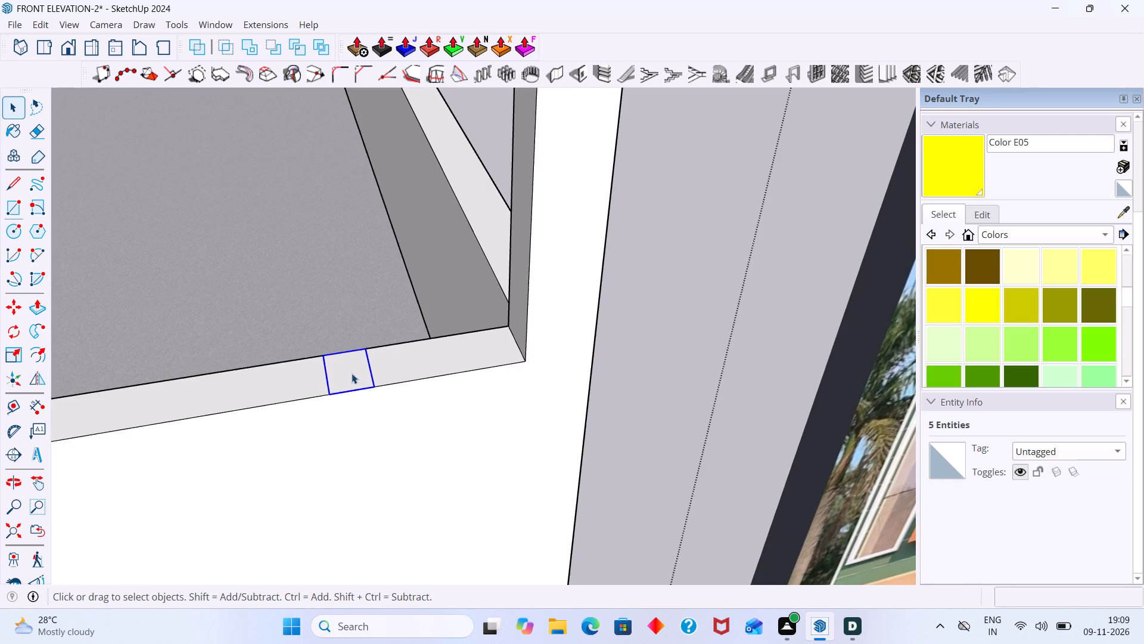
Inside the new group, push/pull the rectangle up 3' 6 7/8" into a vertical post reaching the opening's top, and leave the group.
{"action": "left_click", "coordinate": [352, 374]}
{"action": "double_click", "coordinate": [352, 374]}
{"action": "left_click", "coordinate": [352, 374]}
{"action": "key", "text": "p"}
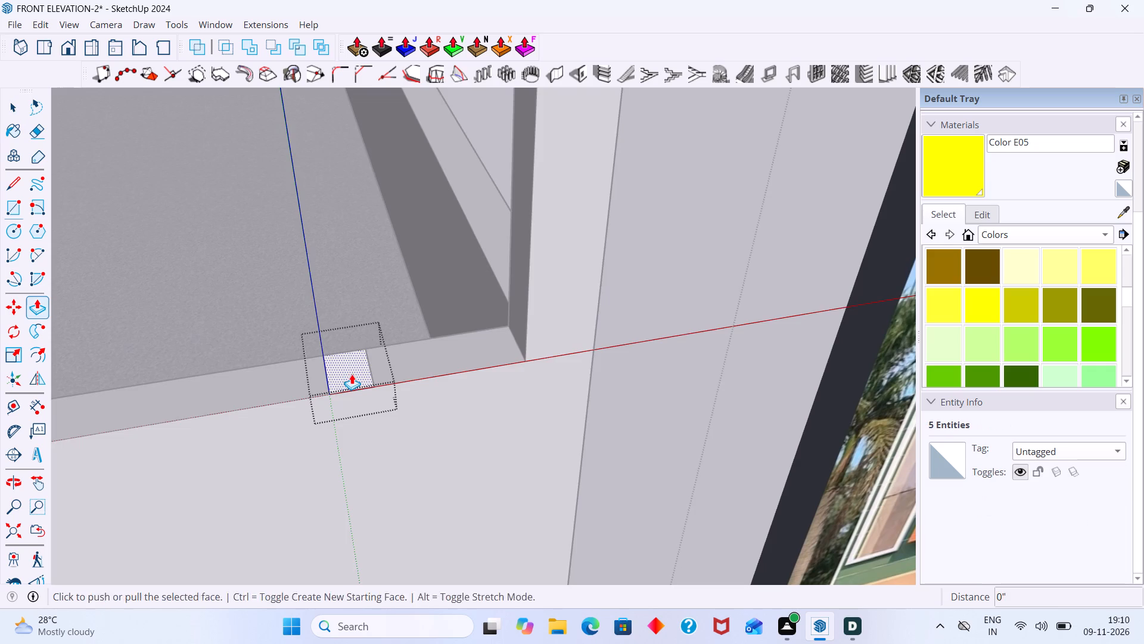
{"action": "left_click", "coordinate": [352, 374]}
{"action": "scroll", "coordinate": [344, 268], "scroll_direction": "down", "scroll_amount": 3}
{"action": "scroll", "coordinate": [347, 220], "scroll_direction": "down", "scroll_amount": 8}
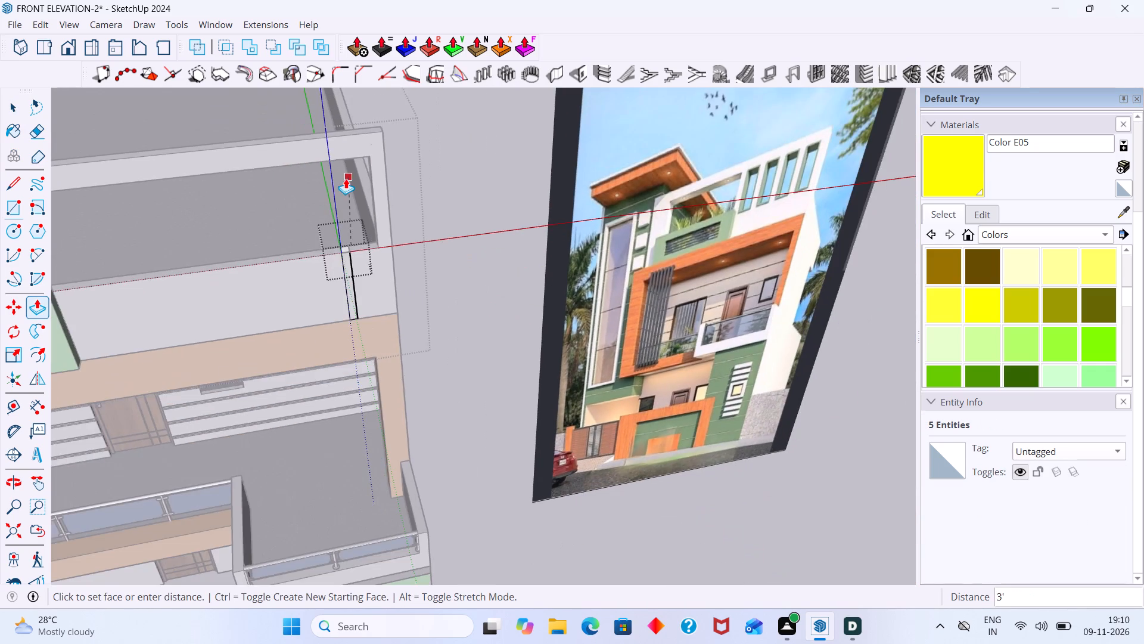
{"action": "middle_click_drag", "start_coordinate": [346, 178], "coordinate": [341, 230]}
{"action": "scroll", "coordinate": [333, 221], "scroll_direction": "up", "scroll_amount": 3}
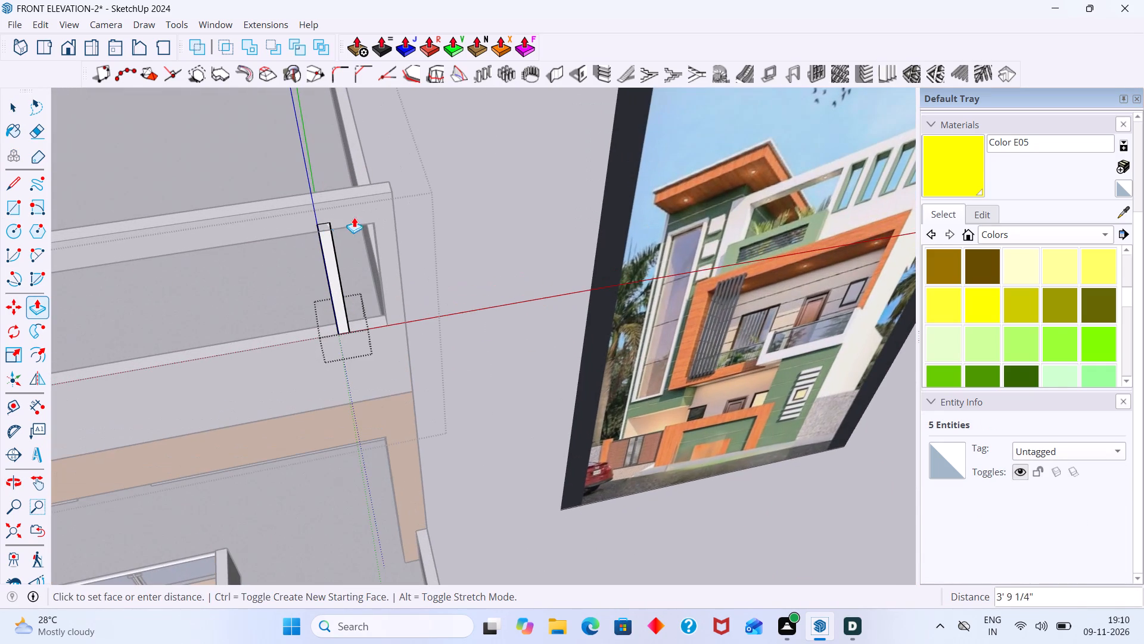
{"action": "scroll", "coordinate": [375, 221], "scroll_direction": "up", "scroll_amount": 1}
{"action": "left_click", "coordinate": [375, 221]}
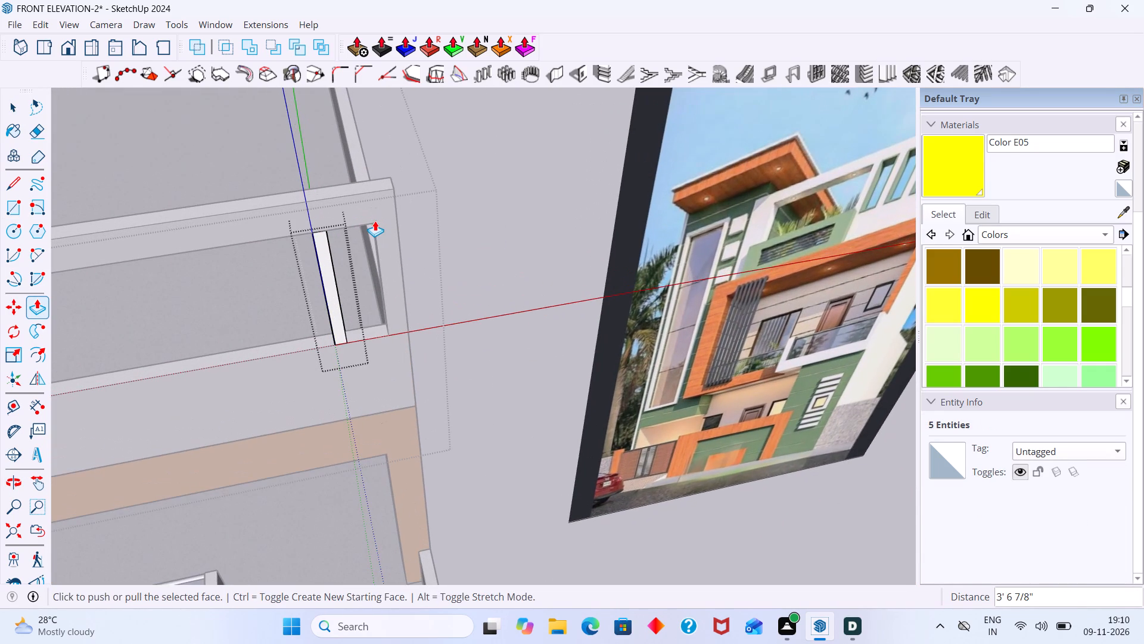
{"action": "key", "text": "space"}
{"action": "left_click", "coordinate": [316, 154]}
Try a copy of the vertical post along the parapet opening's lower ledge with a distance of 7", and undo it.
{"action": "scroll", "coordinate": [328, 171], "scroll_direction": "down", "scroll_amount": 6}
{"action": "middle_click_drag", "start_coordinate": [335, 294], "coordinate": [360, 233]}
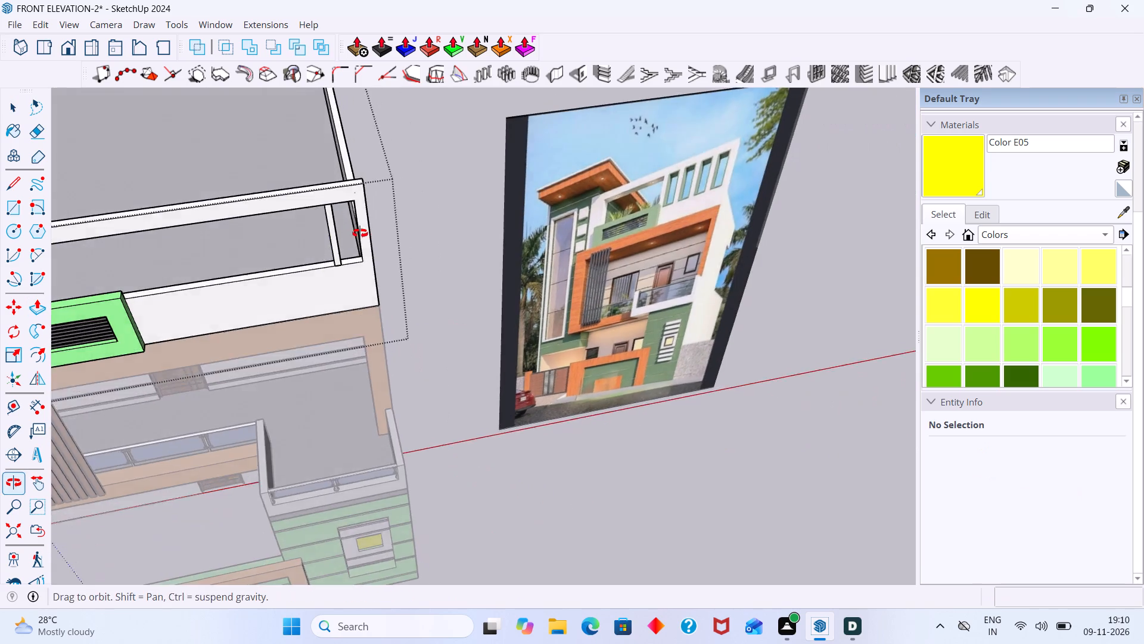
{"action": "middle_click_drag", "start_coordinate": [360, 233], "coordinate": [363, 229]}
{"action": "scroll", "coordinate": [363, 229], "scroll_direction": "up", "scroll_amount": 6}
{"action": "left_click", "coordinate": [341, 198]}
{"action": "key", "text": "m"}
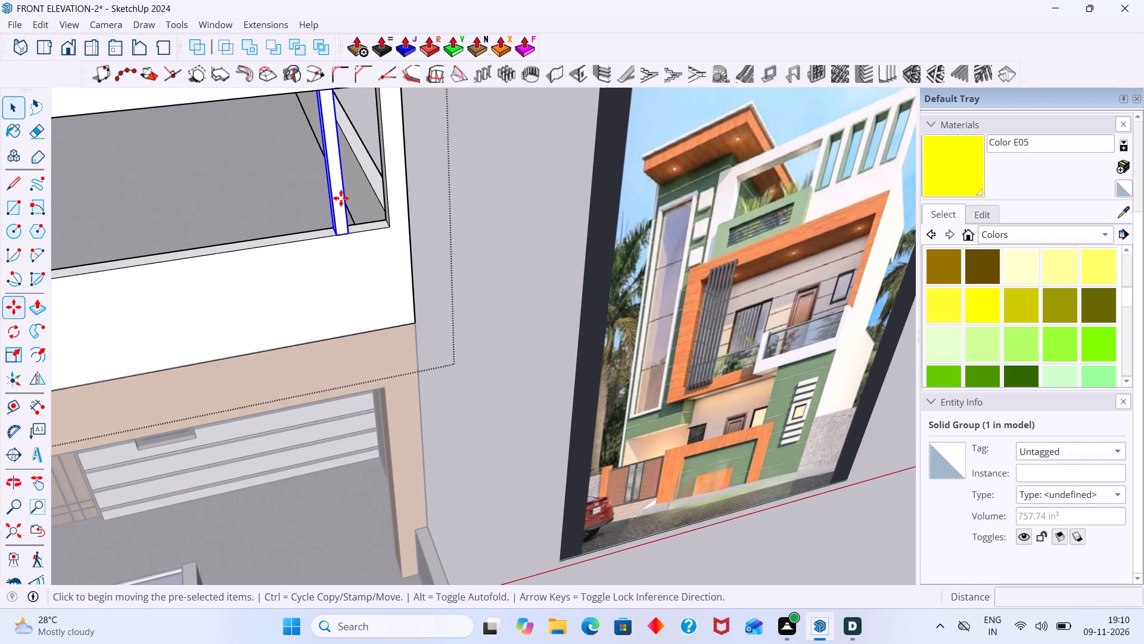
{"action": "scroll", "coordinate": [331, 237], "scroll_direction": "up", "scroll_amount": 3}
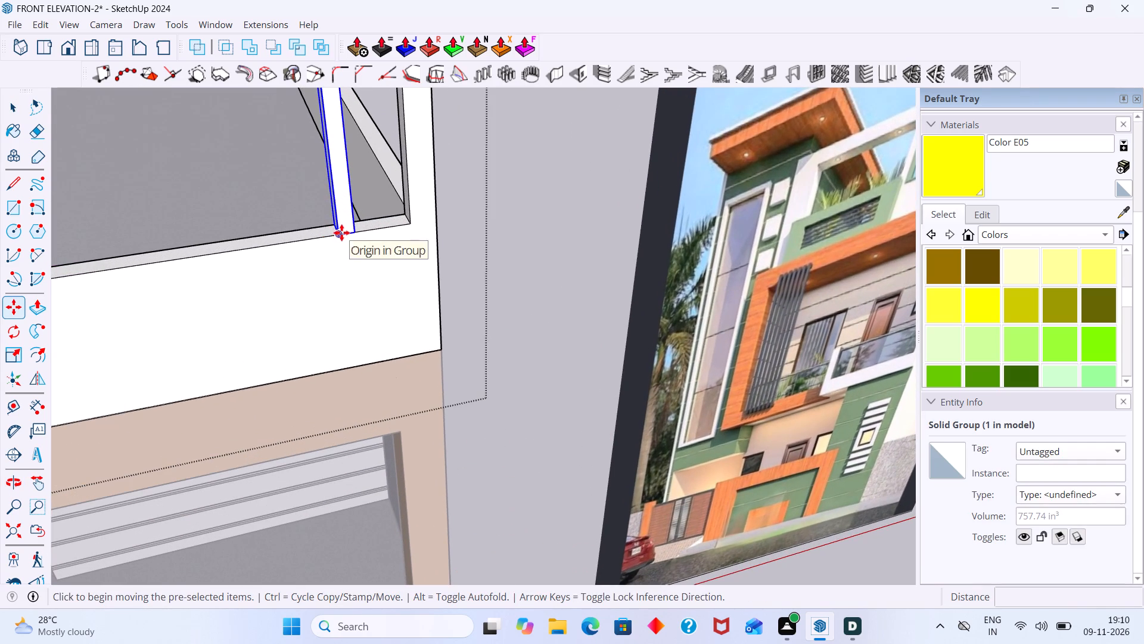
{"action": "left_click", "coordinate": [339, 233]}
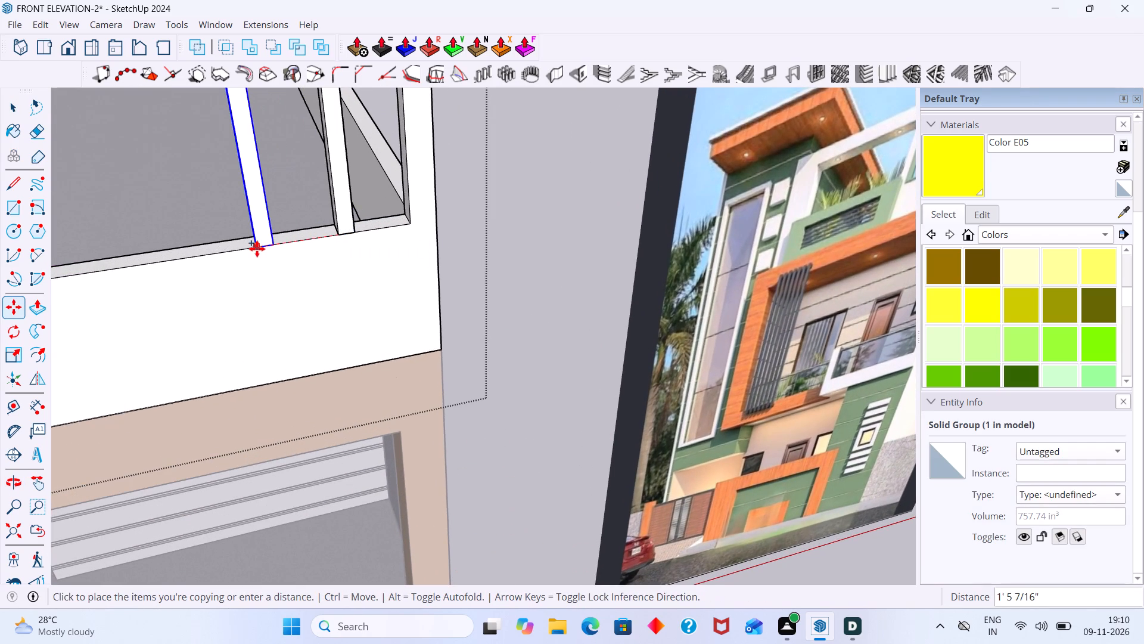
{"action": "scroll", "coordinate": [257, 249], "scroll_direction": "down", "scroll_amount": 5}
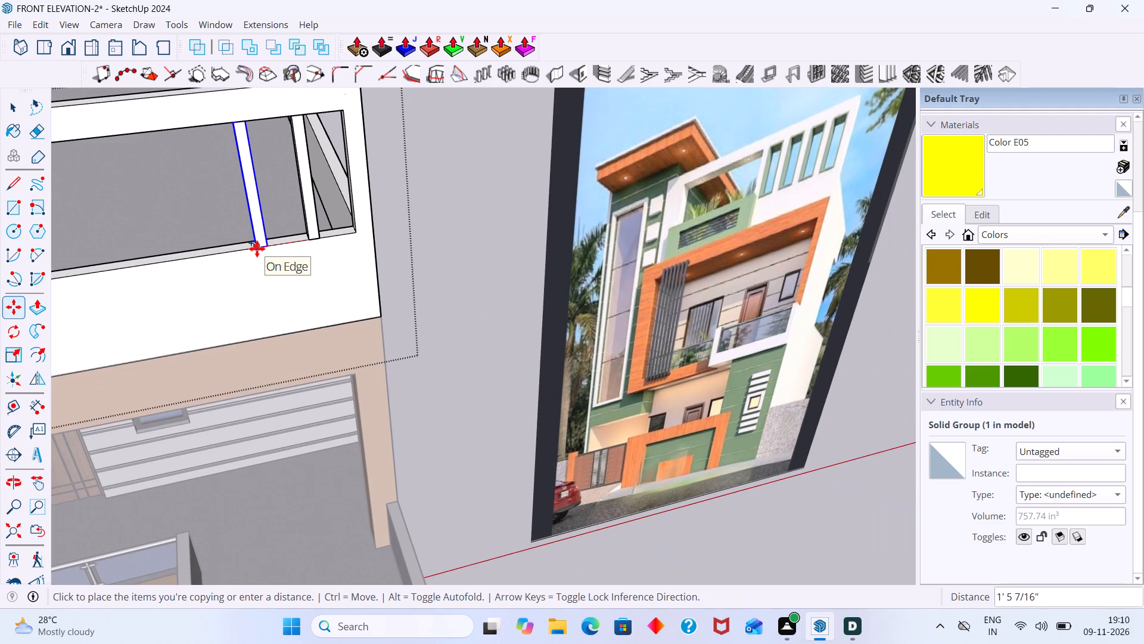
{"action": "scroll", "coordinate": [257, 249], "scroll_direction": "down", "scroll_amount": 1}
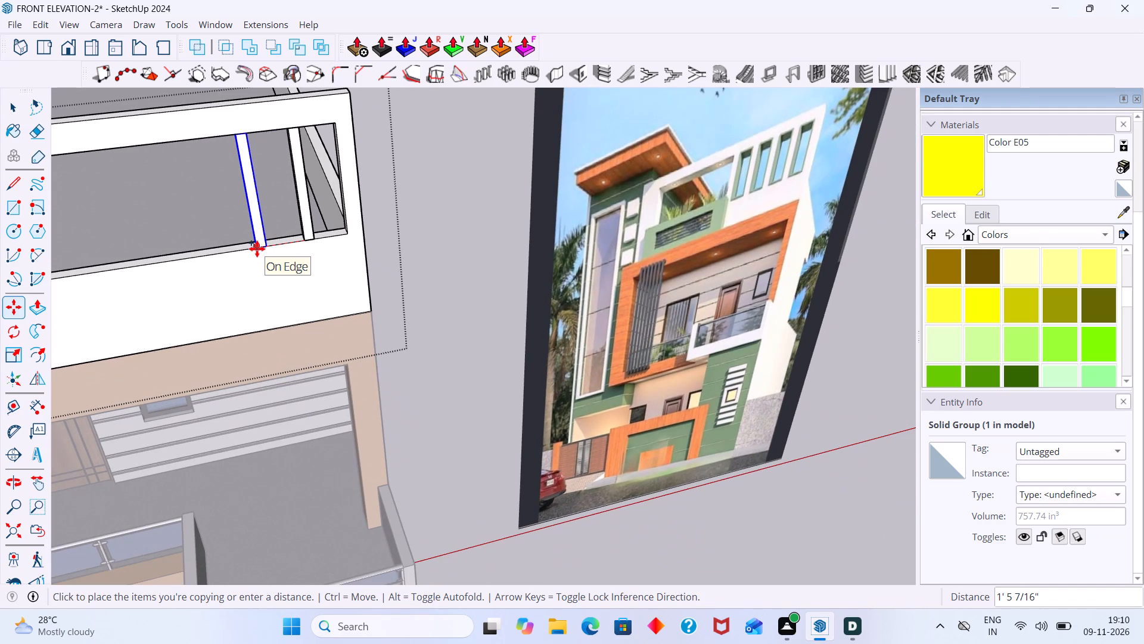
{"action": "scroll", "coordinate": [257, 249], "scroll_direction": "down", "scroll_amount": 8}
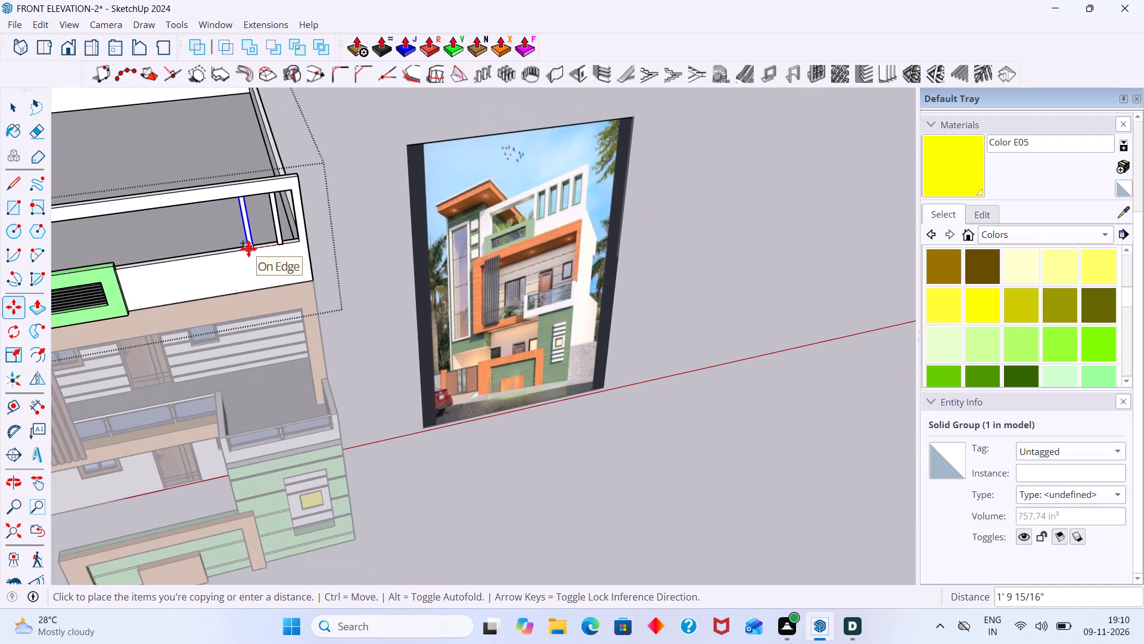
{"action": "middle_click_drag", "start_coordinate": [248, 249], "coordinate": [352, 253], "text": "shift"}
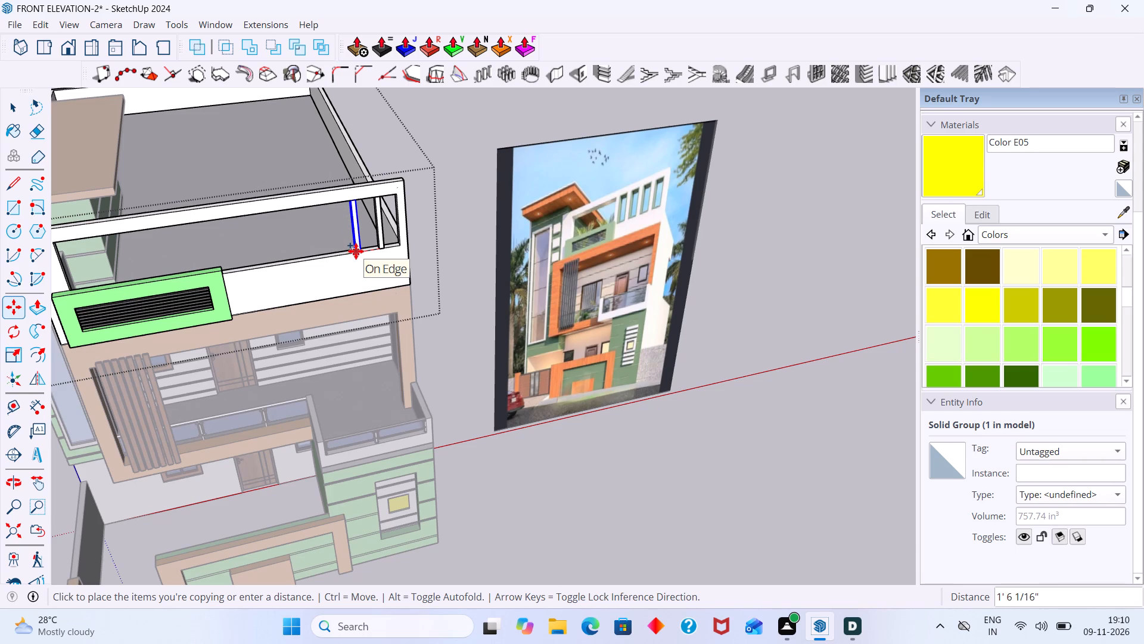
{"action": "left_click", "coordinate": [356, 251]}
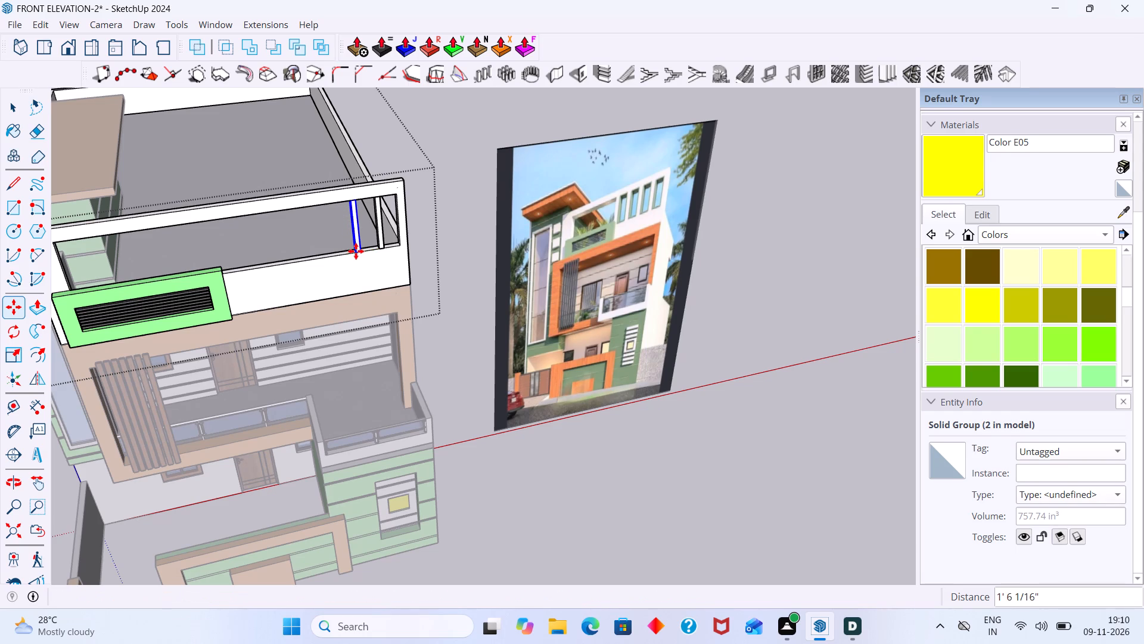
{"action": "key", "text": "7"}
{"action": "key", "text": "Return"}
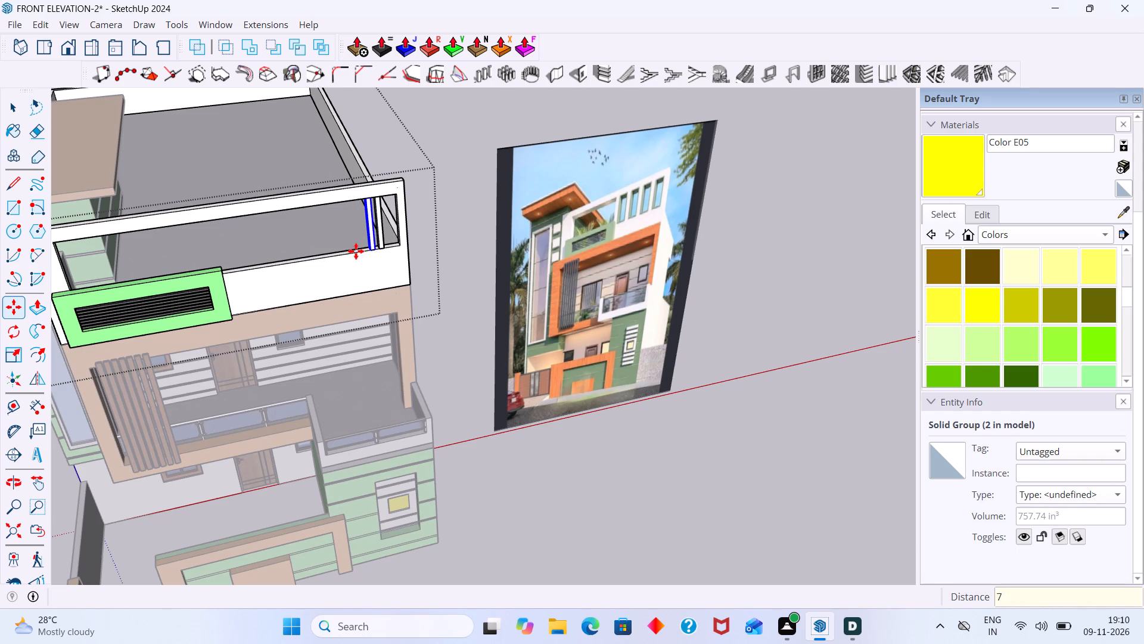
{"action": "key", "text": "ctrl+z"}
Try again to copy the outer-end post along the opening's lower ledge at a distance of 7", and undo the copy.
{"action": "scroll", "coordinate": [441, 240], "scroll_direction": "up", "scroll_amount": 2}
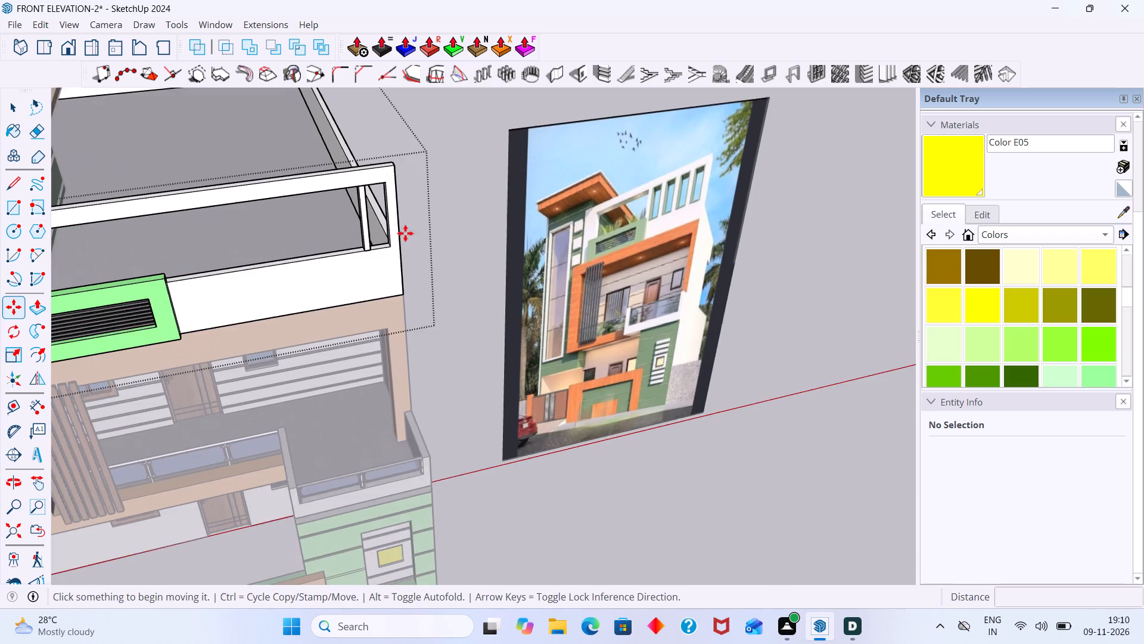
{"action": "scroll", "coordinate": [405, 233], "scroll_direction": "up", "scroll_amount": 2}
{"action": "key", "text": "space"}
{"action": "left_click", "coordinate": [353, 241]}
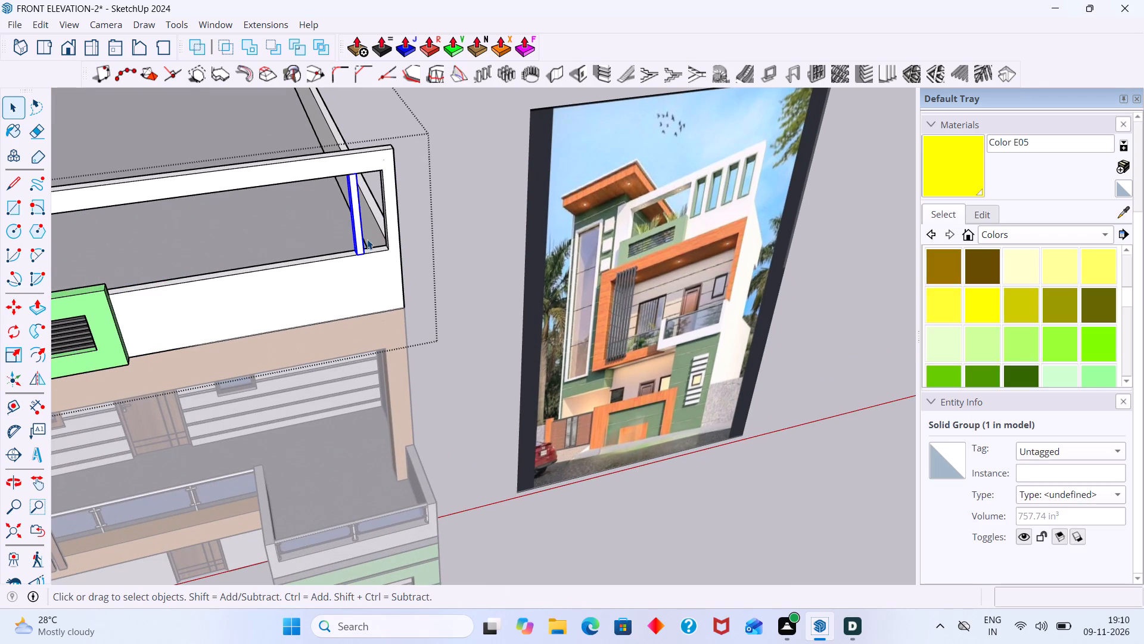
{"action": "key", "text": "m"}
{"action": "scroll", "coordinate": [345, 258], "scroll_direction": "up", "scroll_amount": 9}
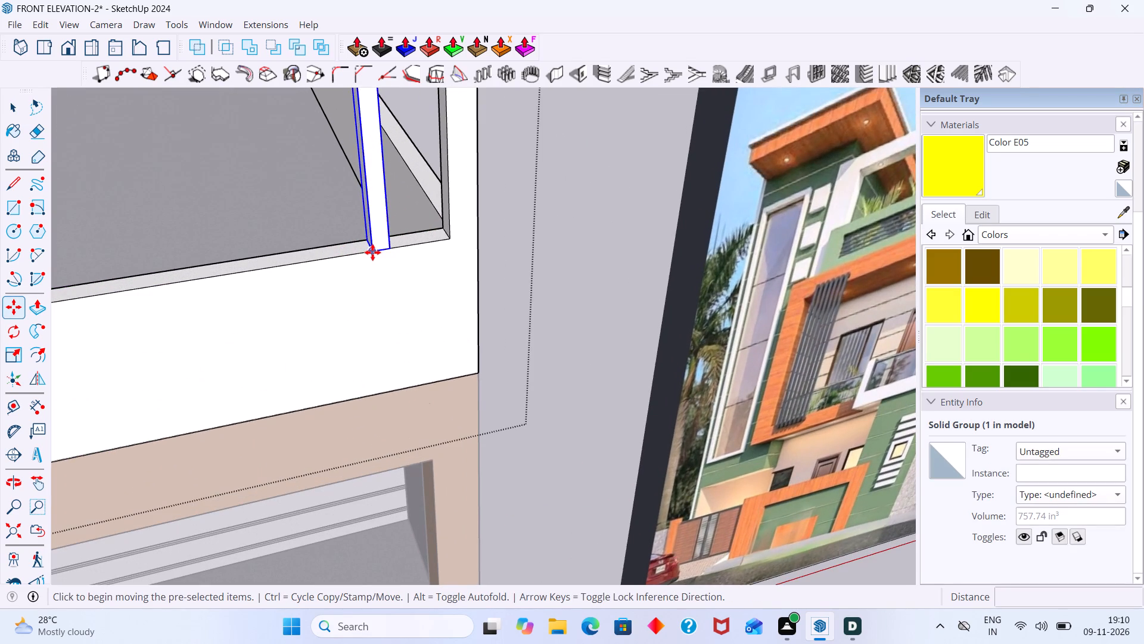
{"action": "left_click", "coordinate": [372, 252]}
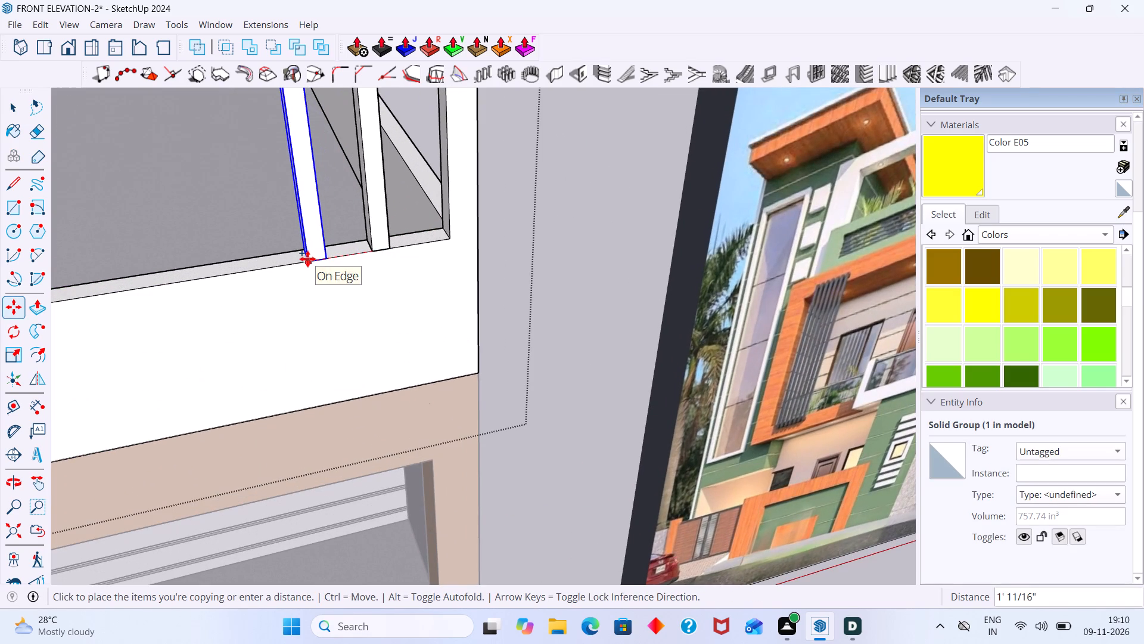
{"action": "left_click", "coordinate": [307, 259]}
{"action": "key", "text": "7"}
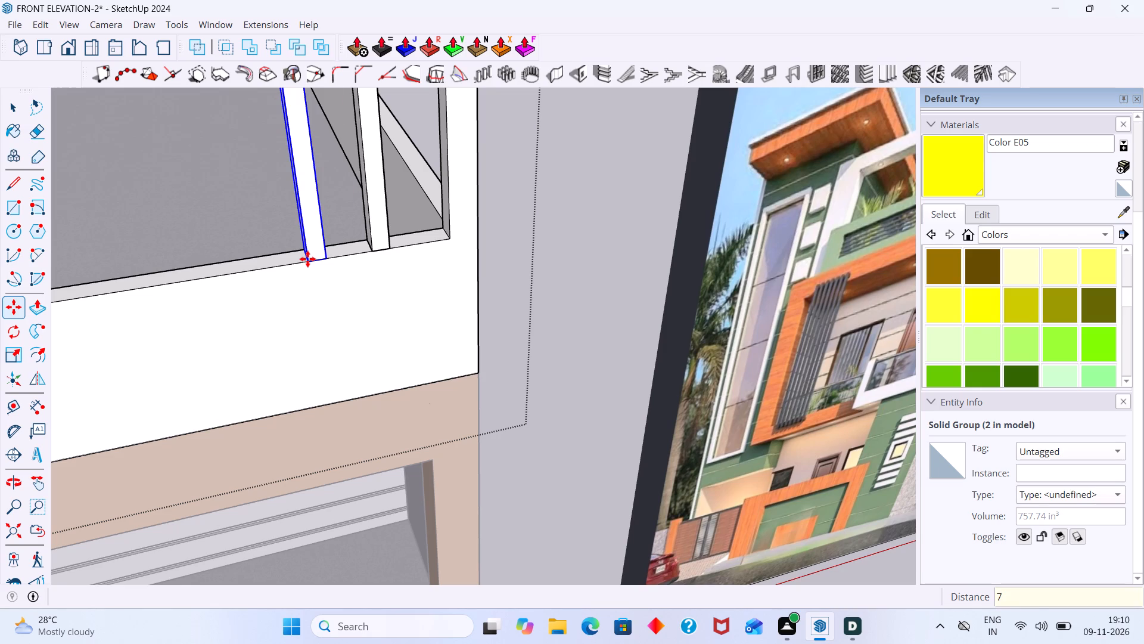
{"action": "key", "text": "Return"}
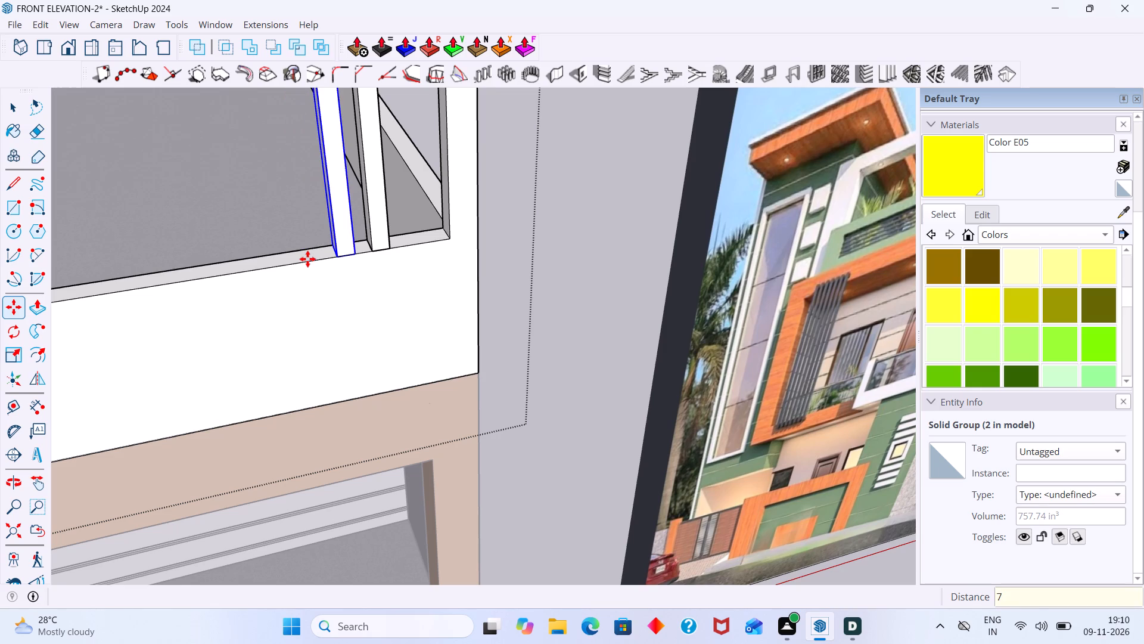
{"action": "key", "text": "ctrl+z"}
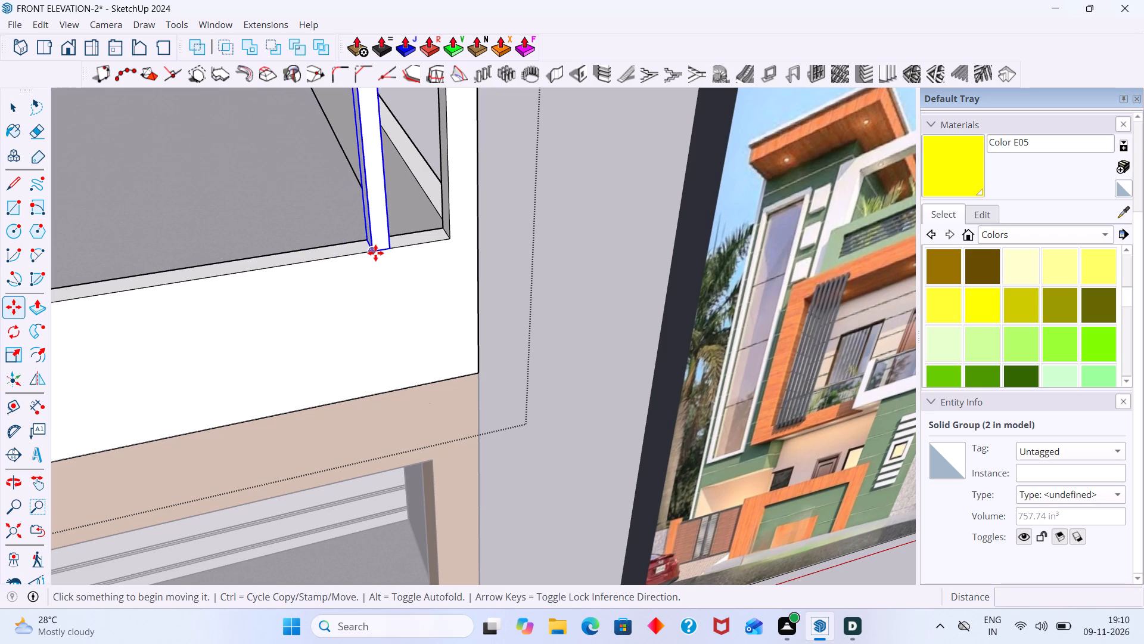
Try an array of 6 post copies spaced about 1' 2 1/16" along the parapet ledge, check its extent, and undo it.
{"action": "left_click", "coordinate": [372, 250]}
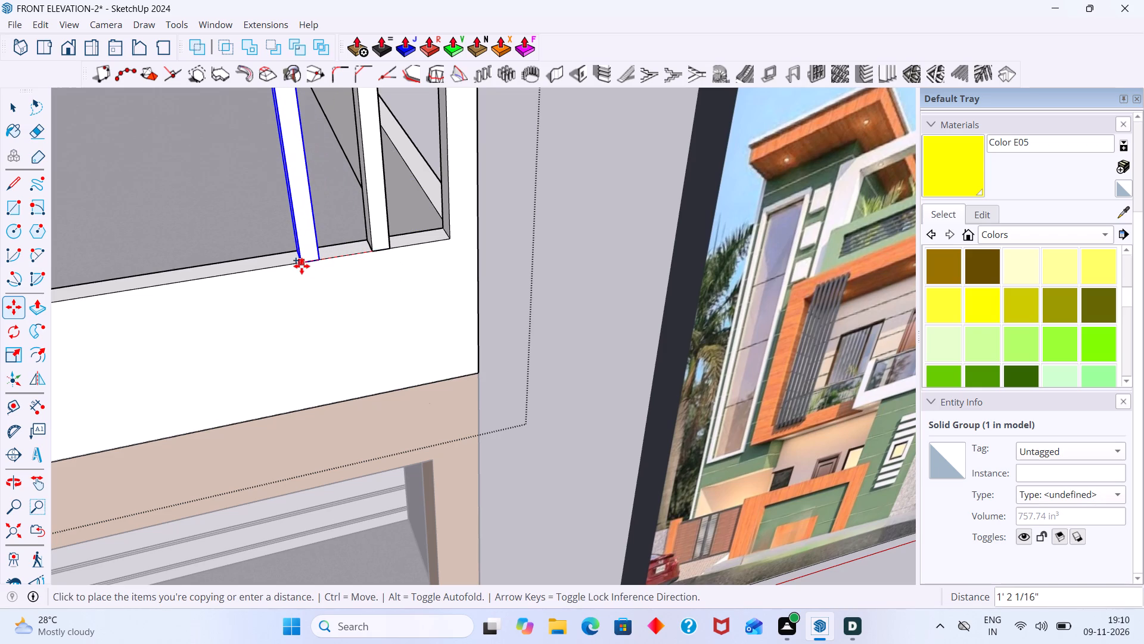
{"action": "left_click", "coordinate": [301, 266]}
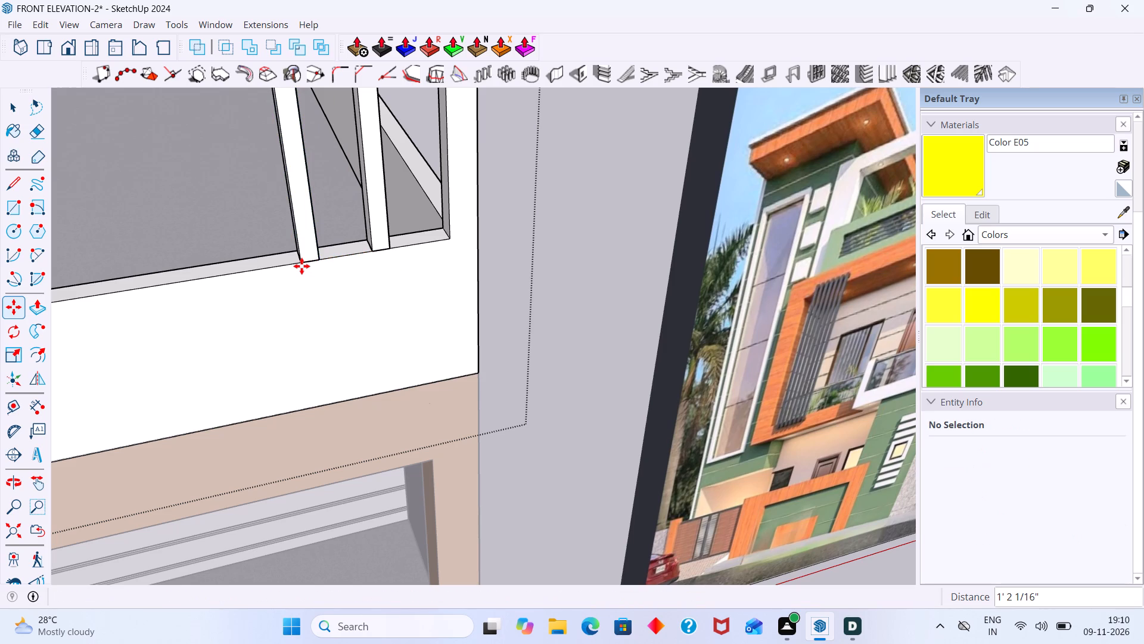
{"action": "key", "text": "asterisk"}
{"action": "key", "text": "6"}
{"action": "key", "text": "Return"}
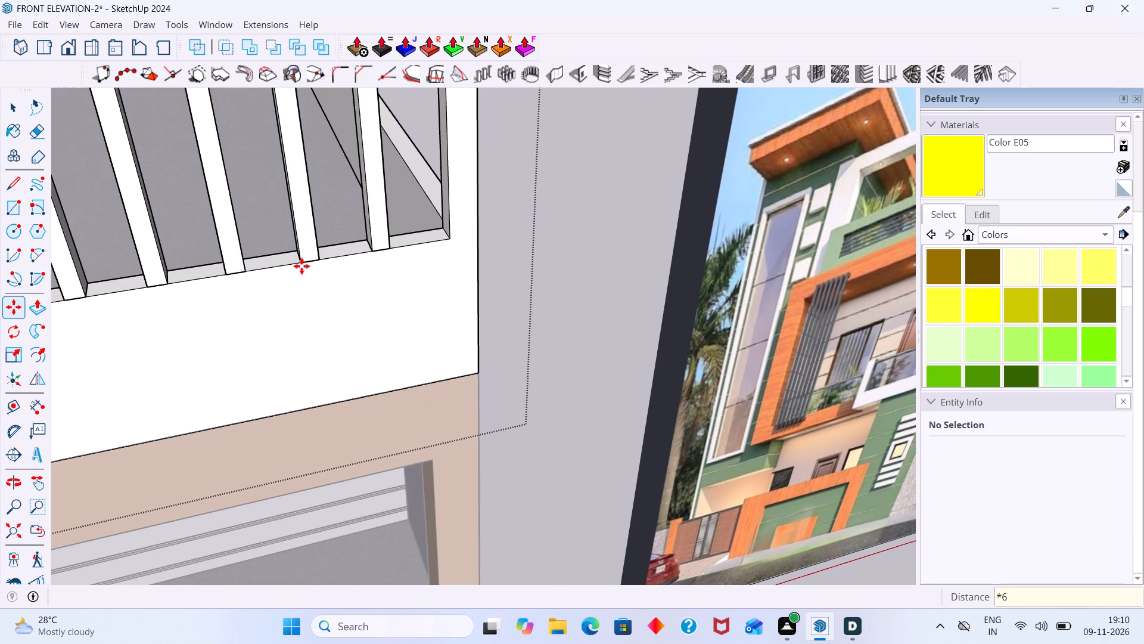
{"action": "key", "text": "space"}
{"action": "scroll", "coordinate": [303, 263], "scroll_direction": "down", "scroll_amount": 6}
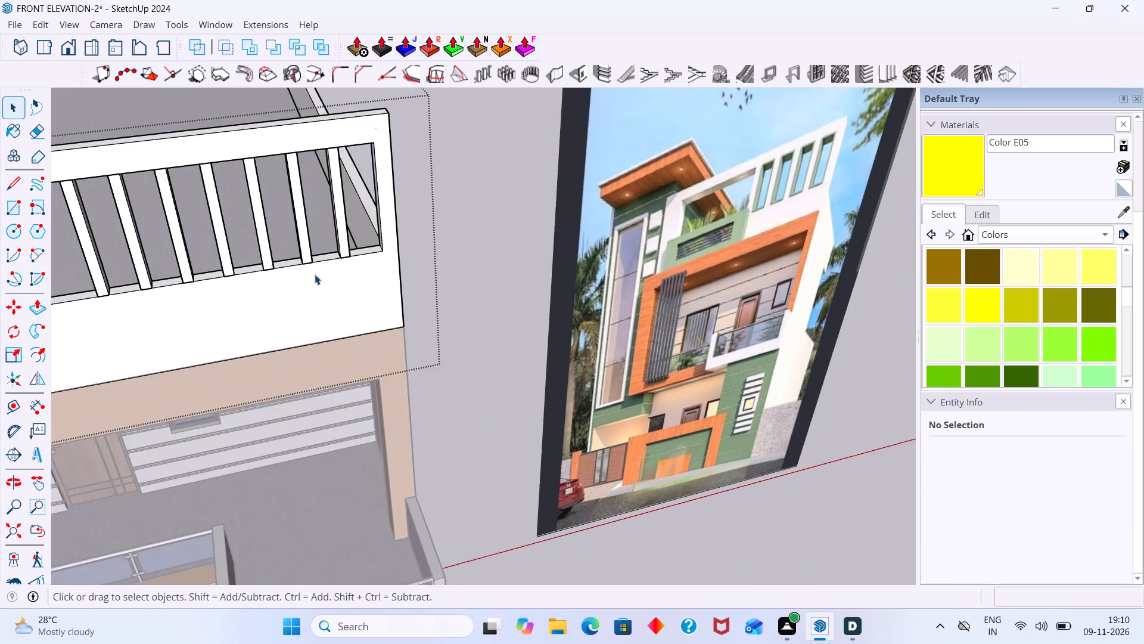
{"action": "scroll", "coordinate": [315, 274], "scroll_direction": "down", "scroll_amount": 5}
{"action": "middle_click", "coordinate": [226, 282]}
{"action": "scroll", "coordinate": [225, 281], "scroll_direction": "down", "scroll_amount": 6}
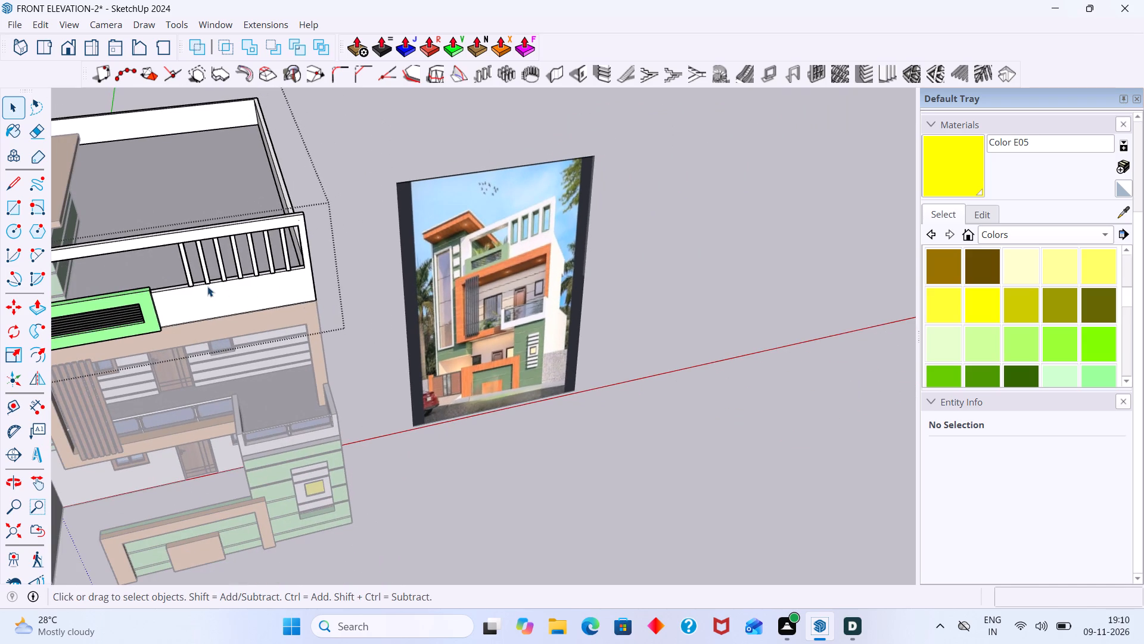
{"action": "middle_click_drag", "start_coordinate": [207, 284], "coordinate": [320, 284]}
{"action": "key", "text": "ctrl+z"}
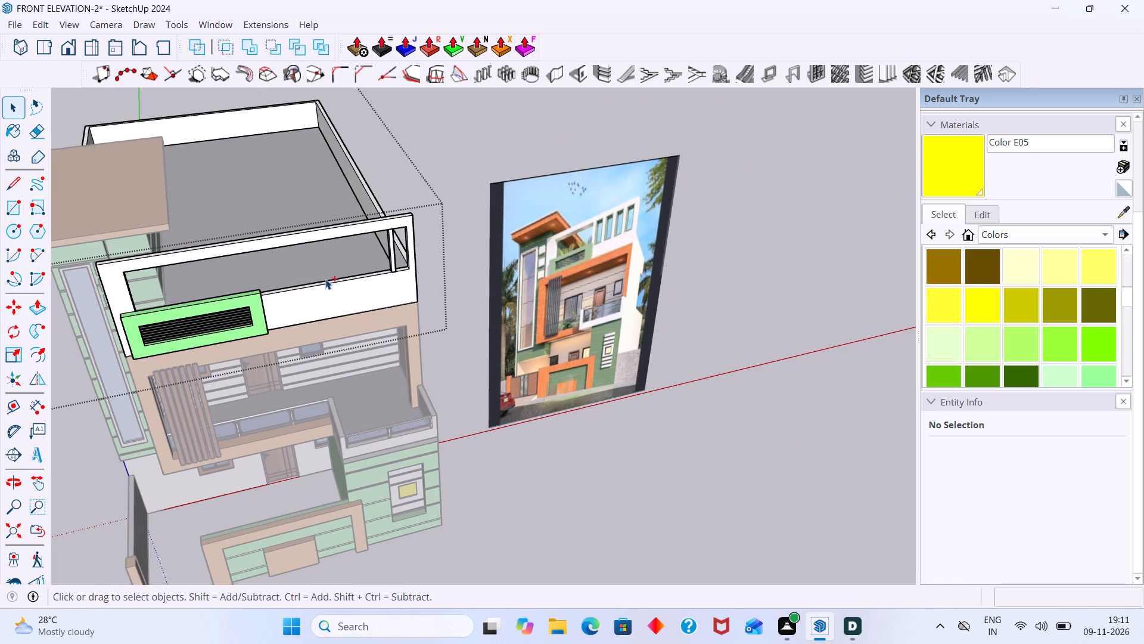
Copy the outer-end post about 1' 4 11/16" along the ledge, array it as 10 copies across the opening, and leave the parapet group.
{"action": "scroll", "coordinate": [391, 250], "scroll_direction": "up", "scroll_amount": 9}
{"action": "left_click", "coordinate": [391, 252]}
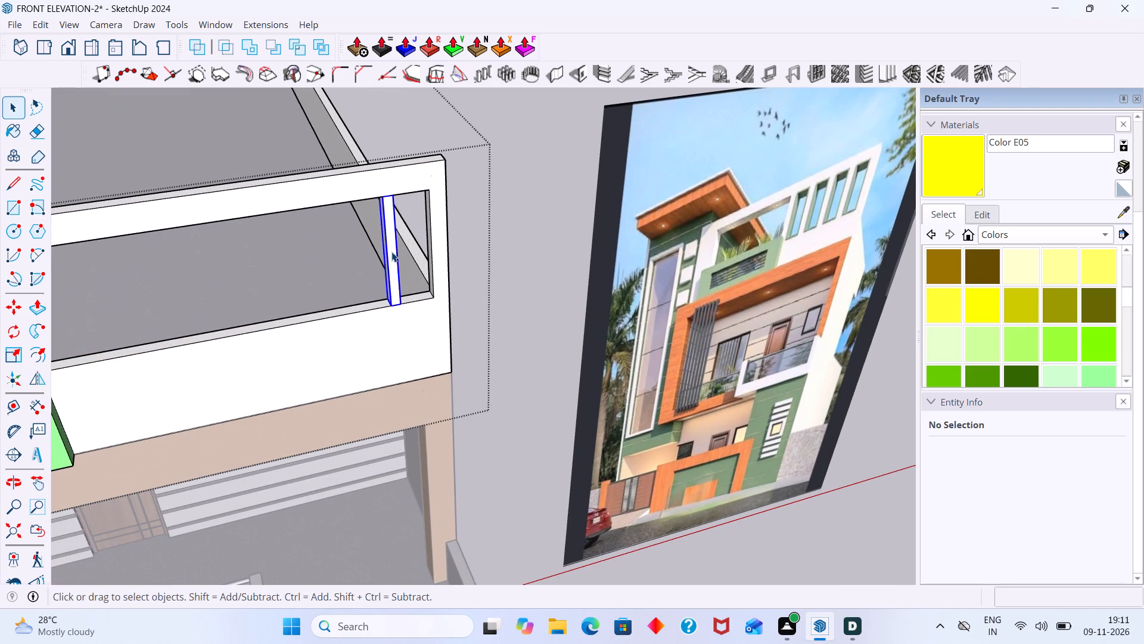
{"action": "key", "text": "m"}
{"action": "scroll", "coordinate": [414, 321], "scroll_direction": "up", "scroll_amount": 6}
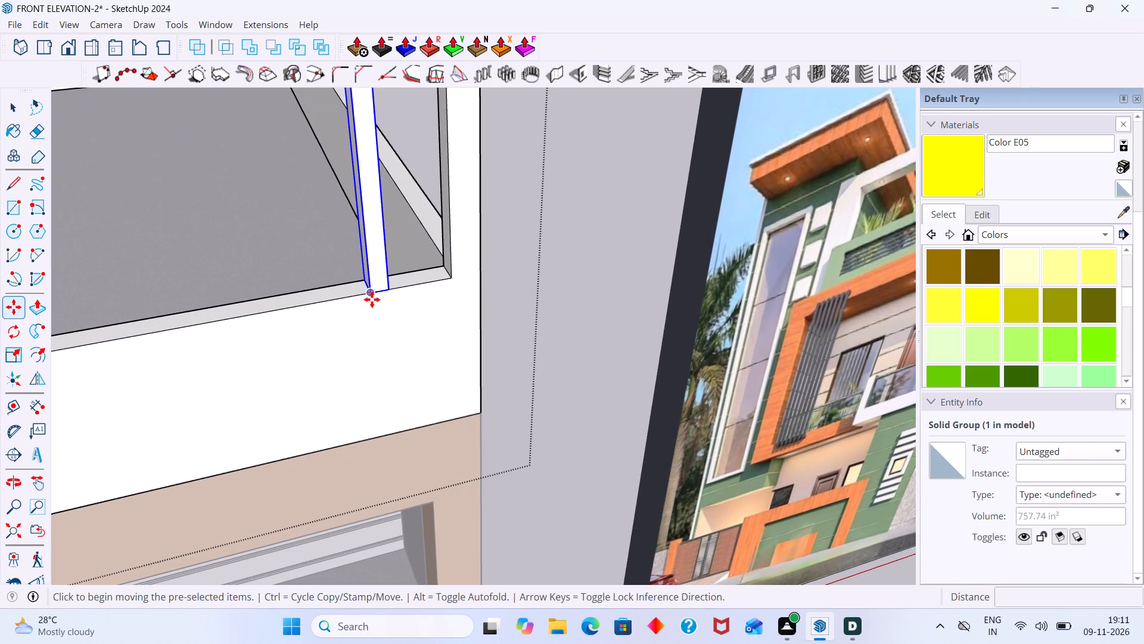
{"action": "left_click", "coordinate": [369, 292]}
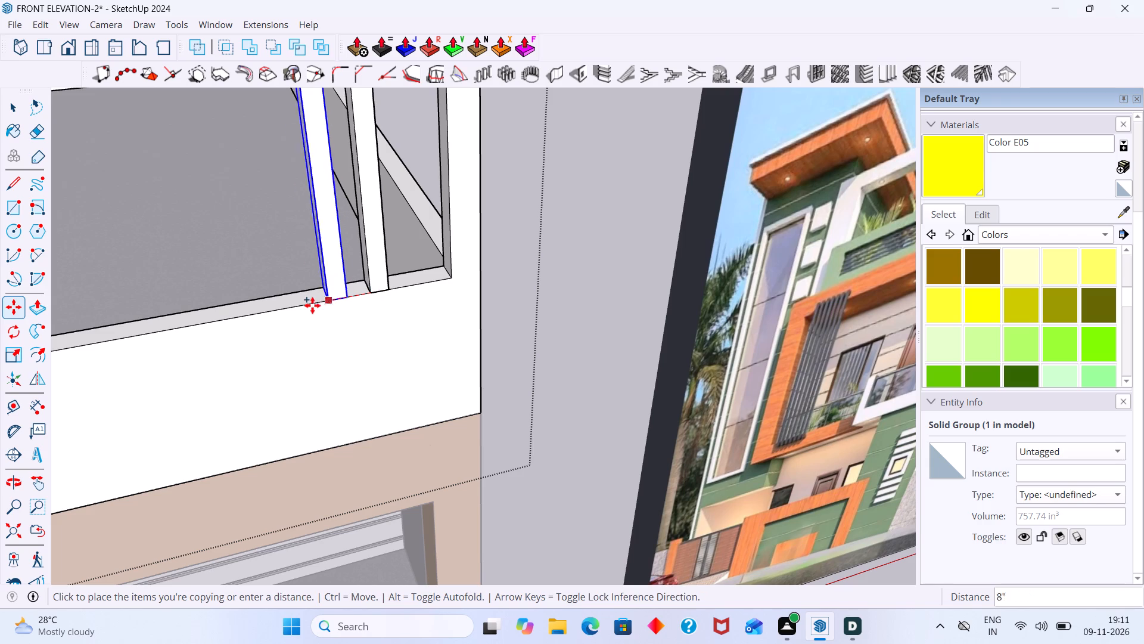
{"action": "left_click", "coordinate": [282, 314]}
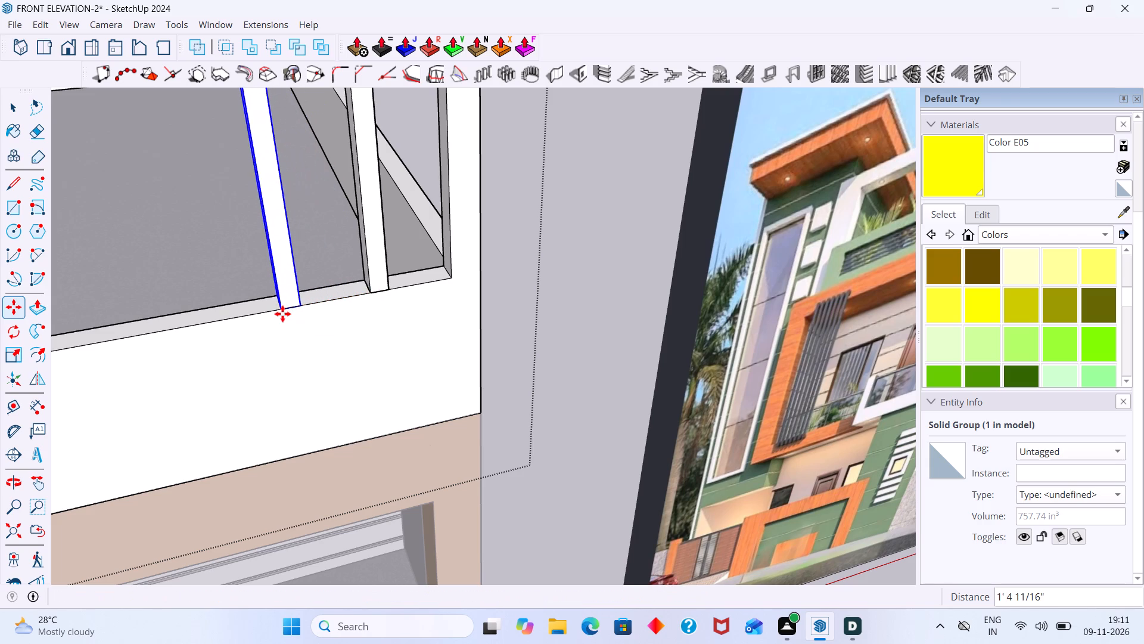
{"action": "key", "text": "asterisk"}
{"action": "type", "text": "10"}
{"action": "key", "text": "Return"}
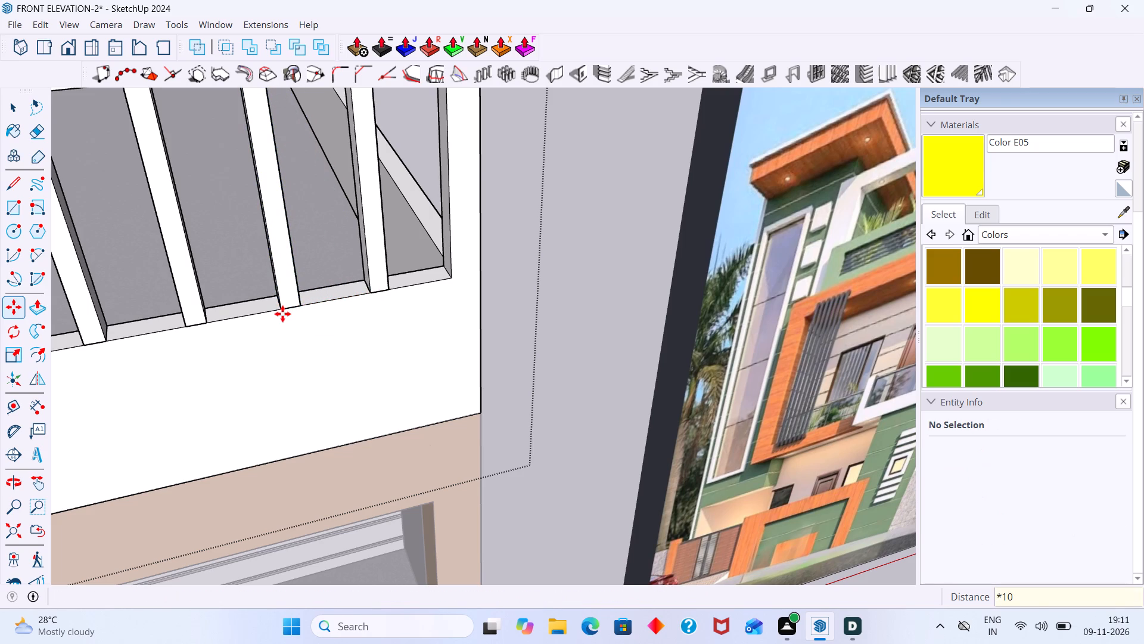
{"action": "scroll", "coordinate": [282, 314], "scroll_direction": "down", "scroll_amount": 18}
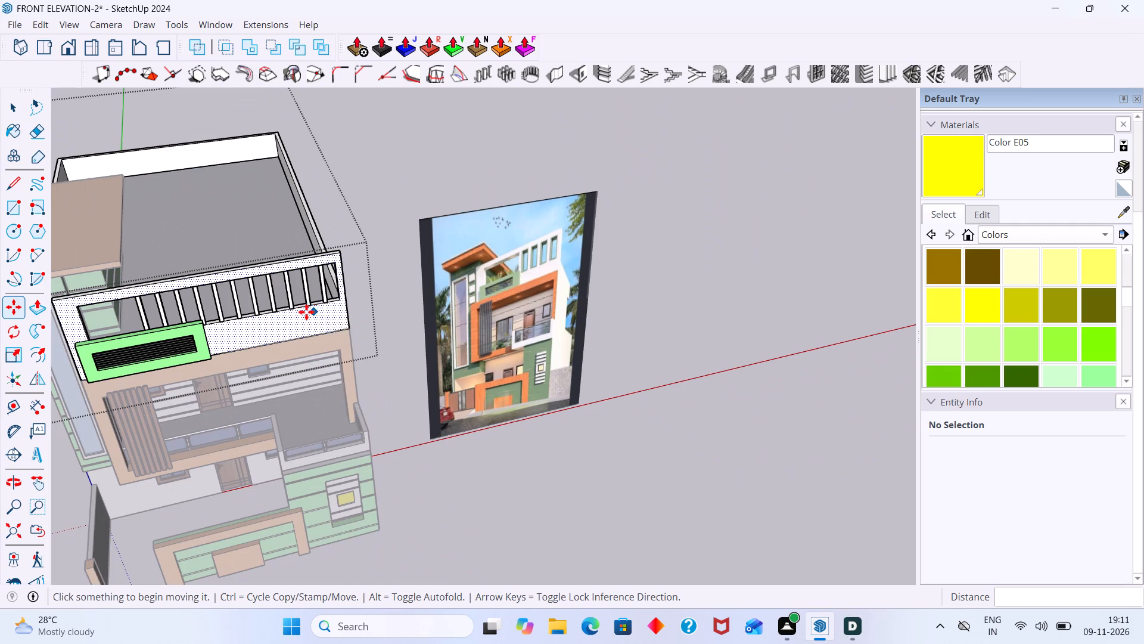
{"action": "key", "text": "space"}
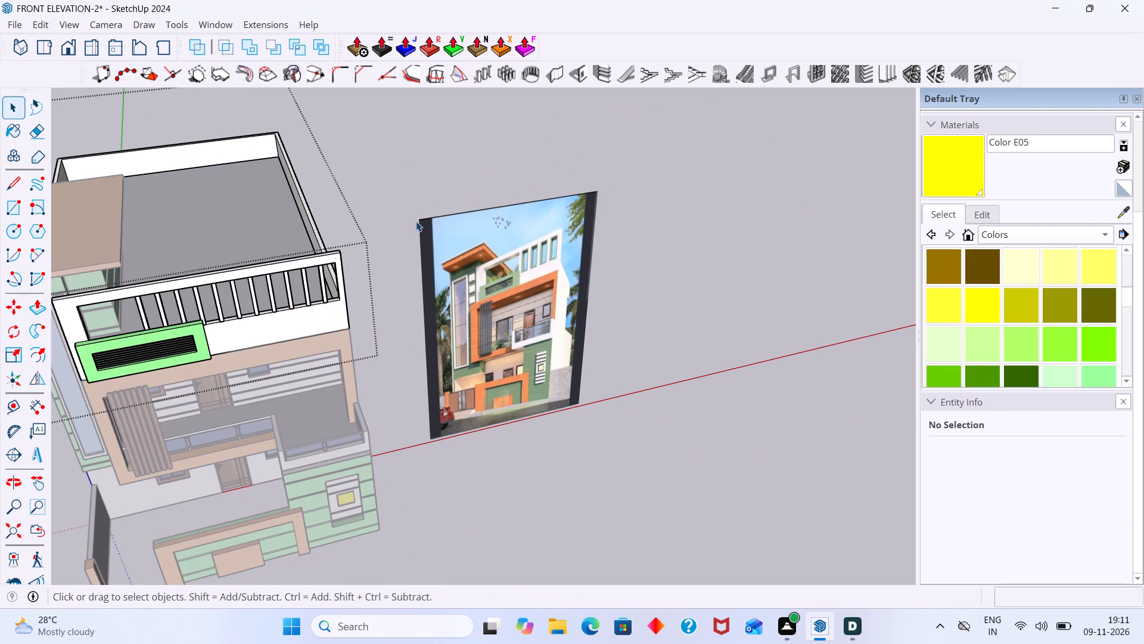
{"action": "left_click", "coordinate": [412, 218]}
Delete the three surplus vertical posts behind the green louvred box in the front parapet opening and leave the parapet group.
{"action": "scroll", "coordinate": [207, 308], "scroll_direction": "up", "scroll_amount": 5}
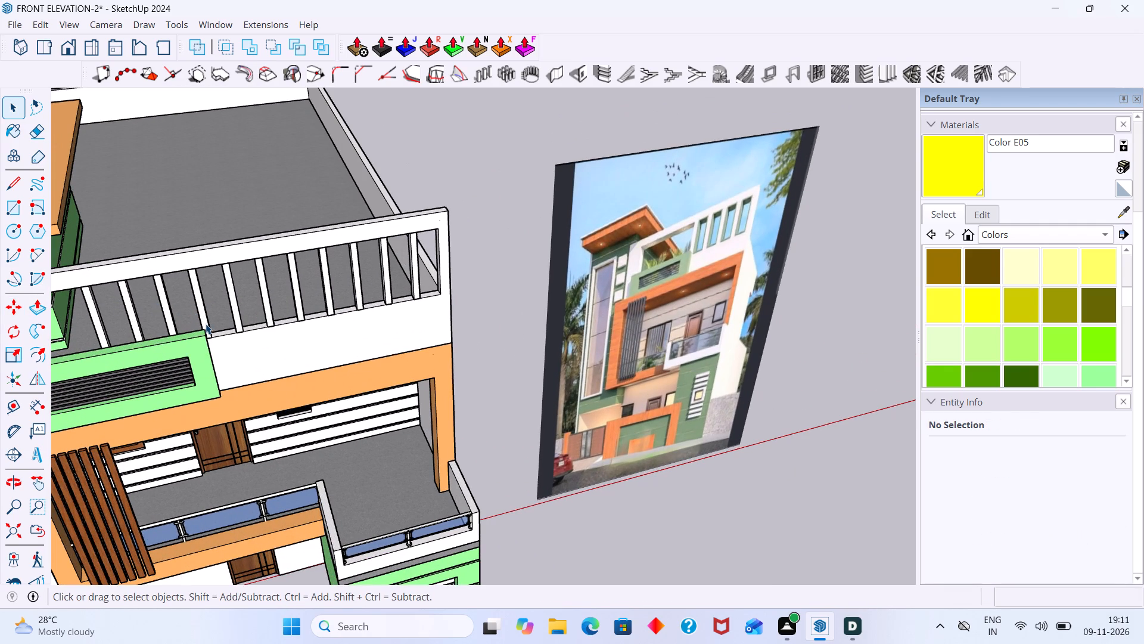
{"action": "left_click", "coordinate": [164, 308]}
{"action": "double_click", "coordinate": [164, 308]}
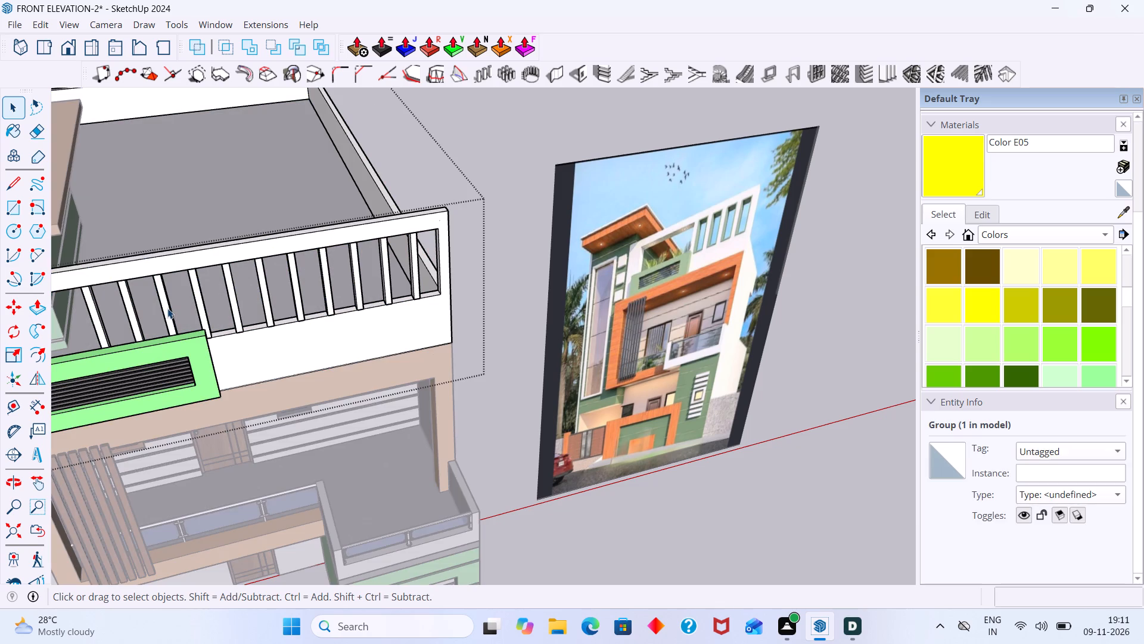
{"action": "left_click", "coordinate": [167, 308]}
{"action": "key", "text": "Delete"}
{"action": "left_click", "coordinate": [137, 320]}
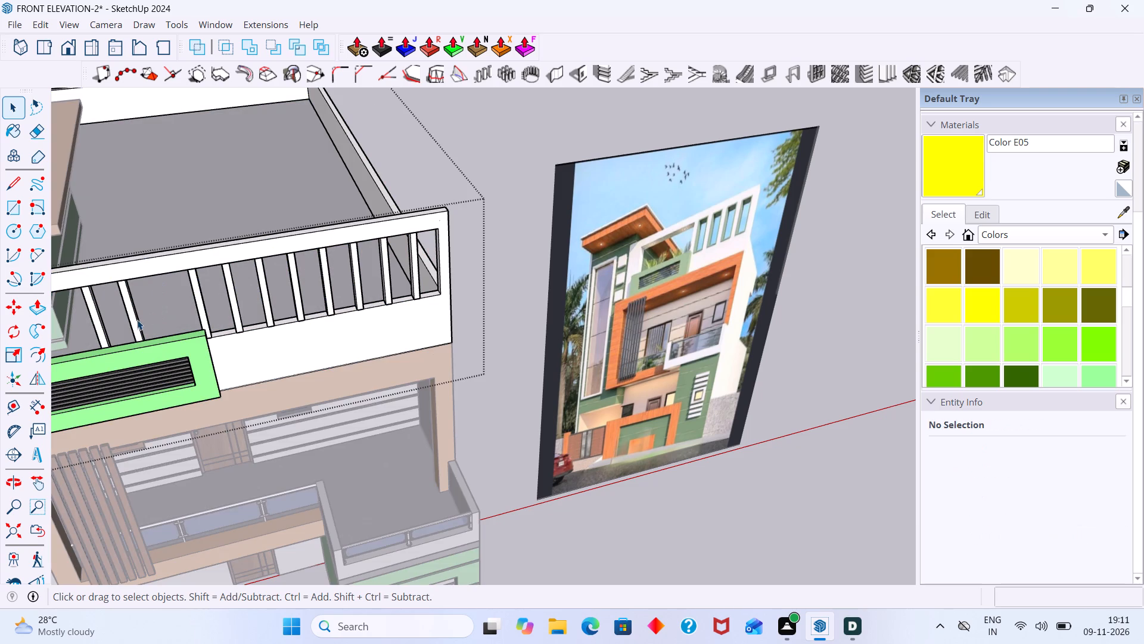
{"action": "key", "text": "Delete"}
{"action": "left_click", "coordinate": [98, 327]}
{"action": "key", "text": "Delete"}
{"action": "scroll", "coordinate": [211, 298], "scroll_direction": "down", "scroll_amount": 1}
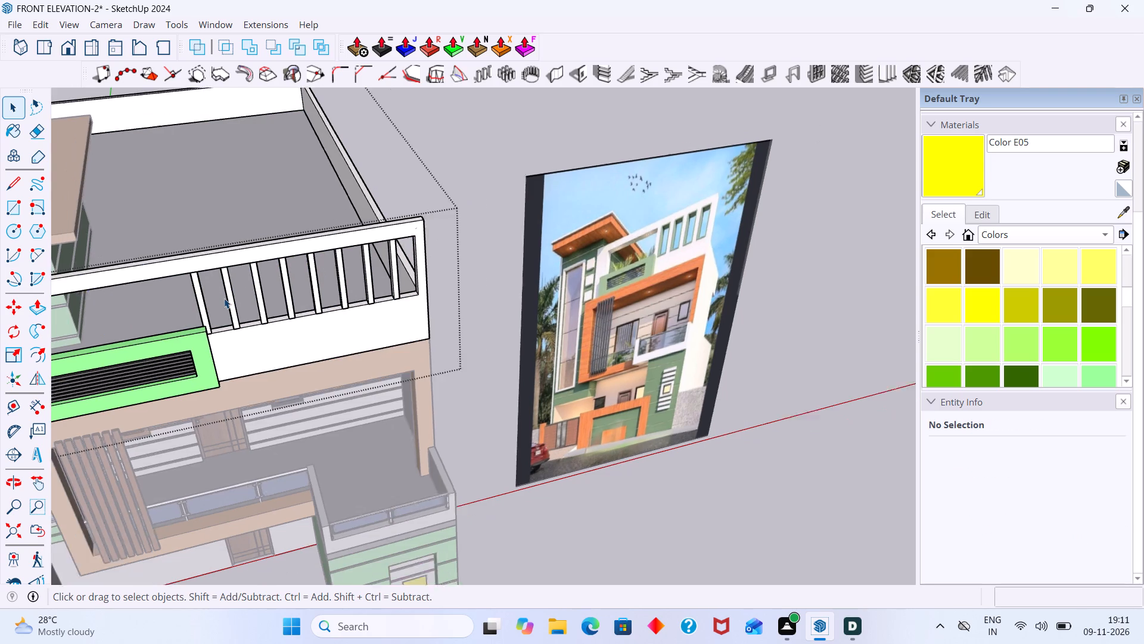
{"action": "scroll", "coordinate": [224, 298], "scroll_direction": "down", "scroll_amount": 1}
{"action": "left_click", "coordinate": [446, 203]}
Compare the remaining parapet posts with the parapet openings in the reference image, examining them from the front and the roof side.
{"action": "scroll", "coordinate": [388, 243], "scroll_direction": "up", "scroll_amount": 2}
{"action": "scroll", "coordinate": [368, 265], "scroll_direction": "down", "scroll_amount": 1}
{"action": "middle_click_drag", "start_coordinate": [377, 284], "coordinate": [426, 287]}
{"action": "scroll", "coordinate": [214, 320], "scroll_direction": "up", "scroll_amount": 3}
{"action": "scroll", "coordinate": [297, 340], "scroll_direction": "down", "scroll_amount": 2}
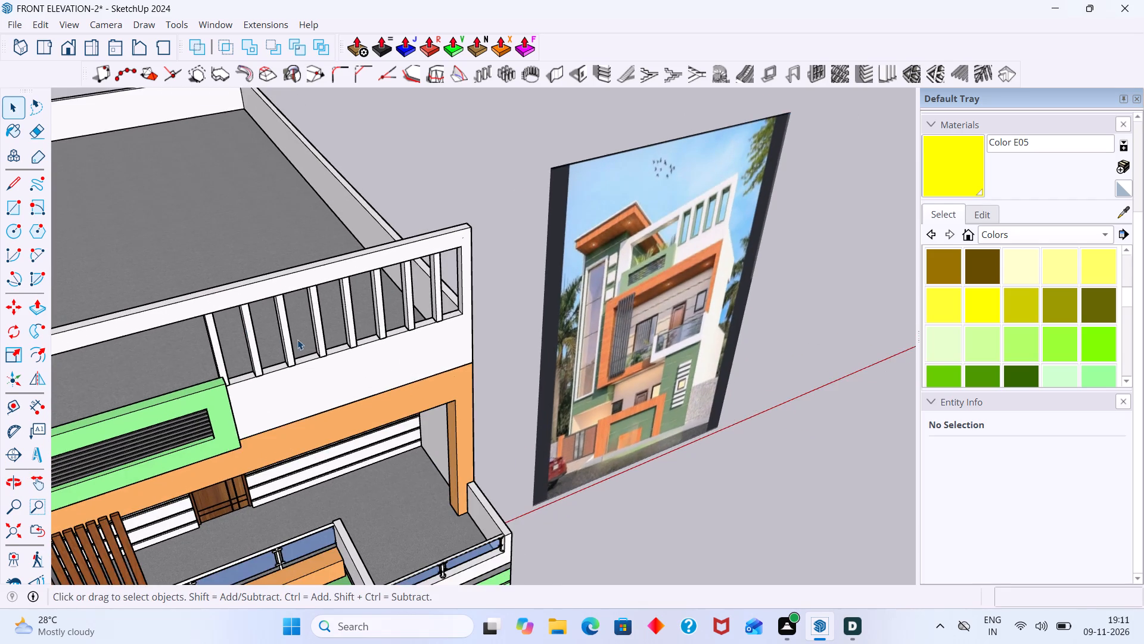
{"action": "middle_click_drag", "start_coordinate": [297, 339], "coordinate": [368, 304]}
{"action": "scroll", "coordinate": [687, 227], "scroll_direction": "up", "scroll_amount": 2}
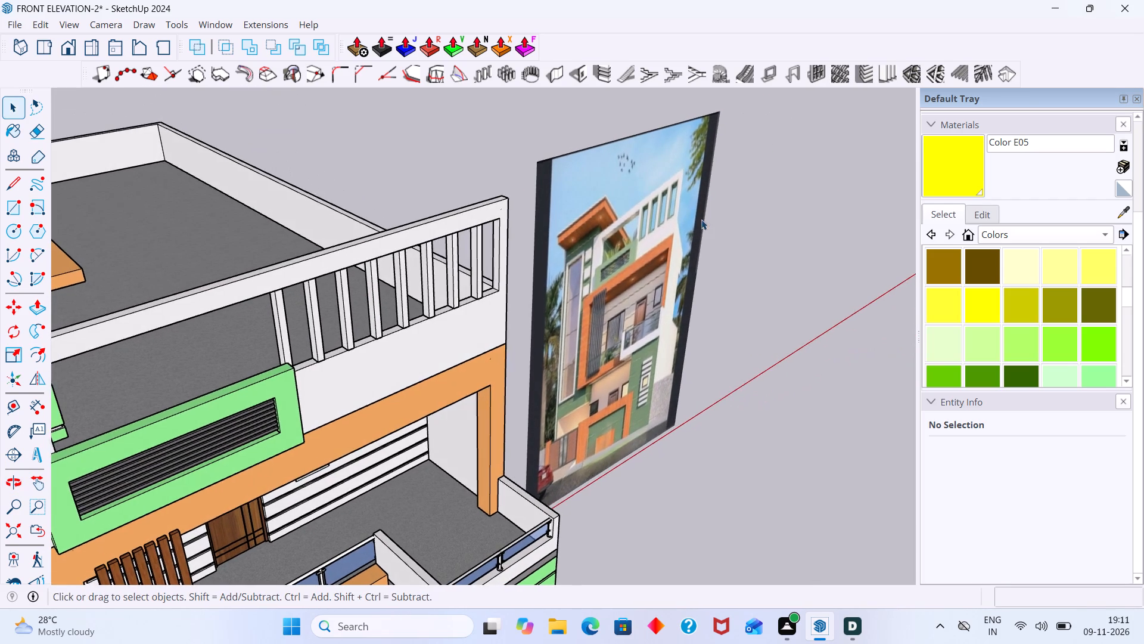
{"action": "scroll", "coordinate": [701, 219], "scroll_direction": "up", "scroll_amount": 18}
{"action": "scroll", "coordinate": [623, 199], "scroll_direction": "down", "scroll_amount": 4}
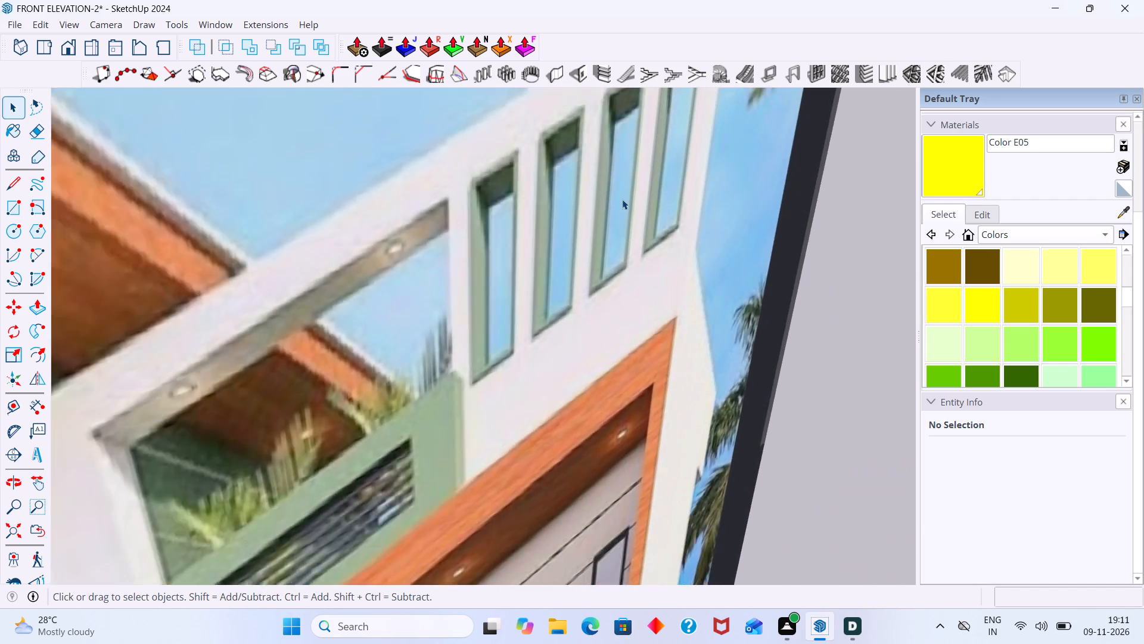
{"action": "scroll", "coordinate": [622, 199], "scroll_direction": "down", "scroll_amount": 20}
{"action": "scroll", "coordinate": [622, 199], "scroll_direction": "down", "scroll_amount": 6}
{"action": "middle_click_drag", "start_coordinate": [248, 382], "coordinate": [379, 354]}
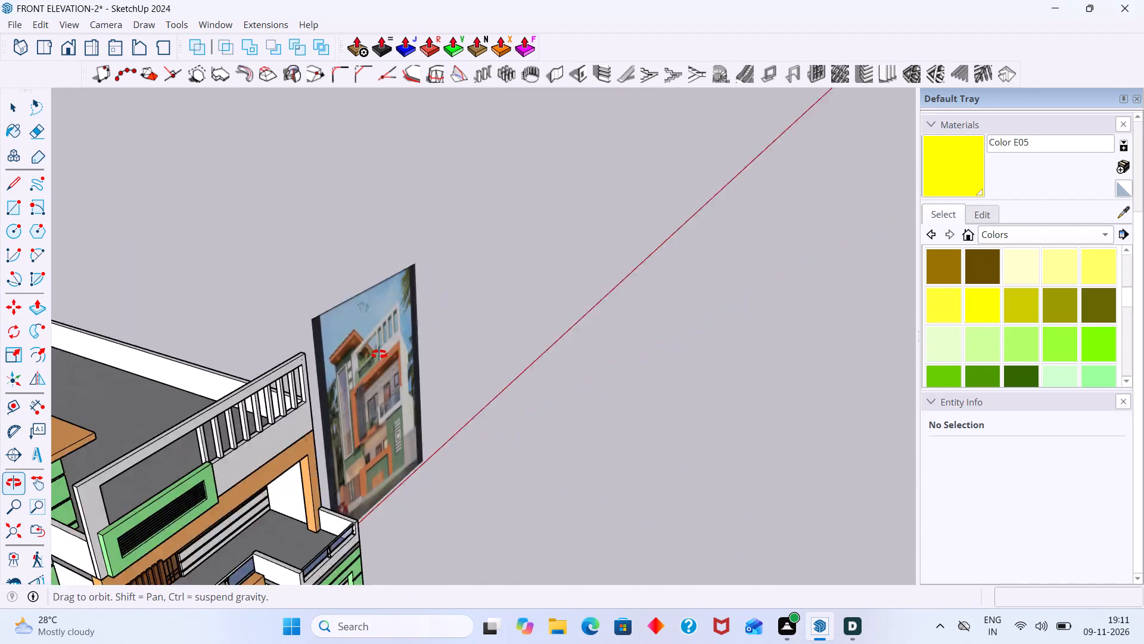
{"action": "middle_click_drag", "start_coordinate": [379, 354], "coordinate": [657, 313]}
{"action": "middle_click_drag", "start_coordinate": [574, 376], "coordinate": [579, 264], "text": "shift"}
{"action": "middle_click_drag", "start_coordinate": [480, 330], "coordinate": [481, 400]}
{"action": "scroll", "coordinate": [493, 292], "scroll_direction": "up", "scroll_amount": 14}
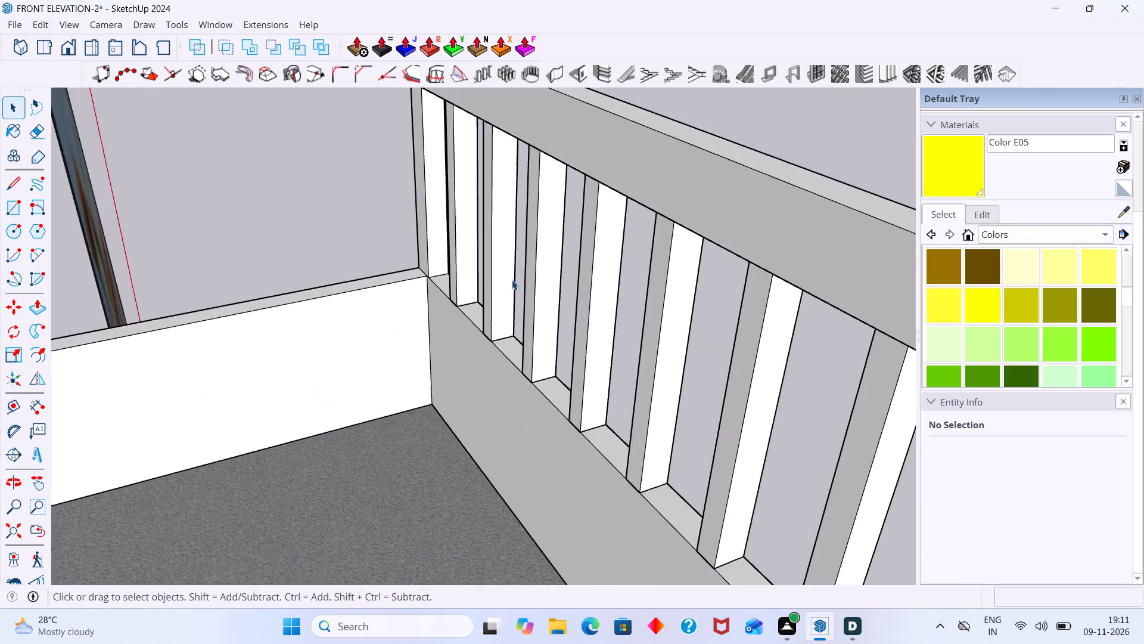
{"action": "scroll", "coordinate": [512, 280], "scroll_direction": "up", "scroll_amount": 9}
{"action": "scroll", "coordinate": [512, 284], "scroll_direction": "down", "scroll_amount": 7}
{"action": "middle_click_drag", "start_coordinate": [515, 305], "coordinate": [404, 275]}
{"action": "scroll", "coordinate": [404, 276], "scroll_direction": "down", "scroll_amount": 4}
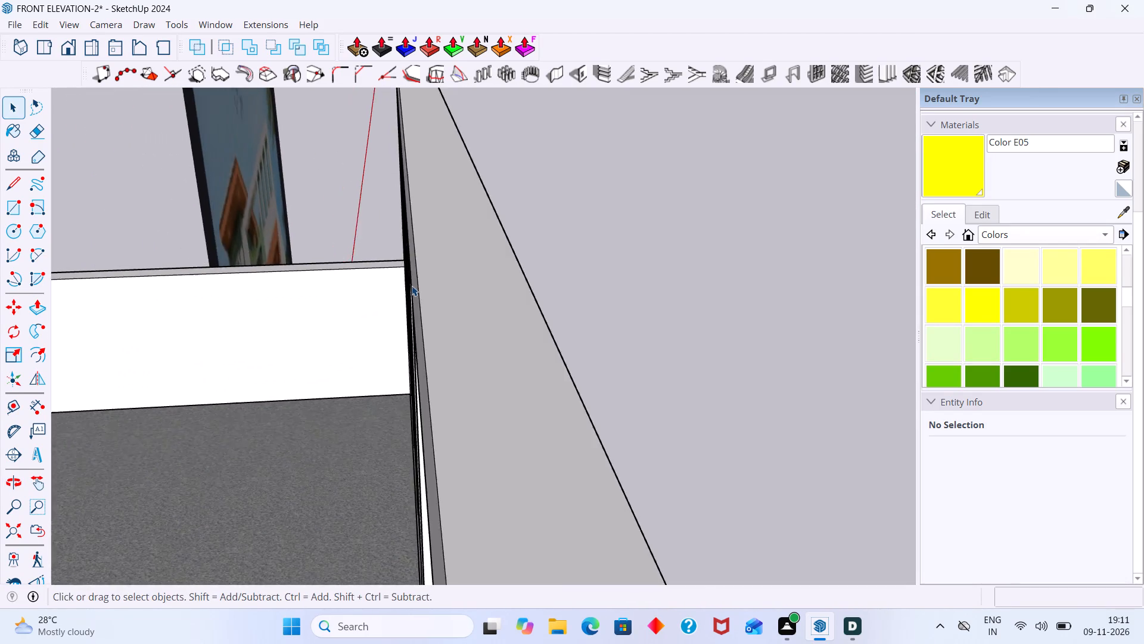
{"action": "scroll", "coordinate": [412, 286], "scroll_direction": "down", "scroll_amount": 8}
{"action": "middle_click_drag", "start_coordinate": [350, 255], "coordinate": [190, 219]}
{"action": "scroll", "coordinate": [235, 221], "scroll_direction": "down", "scroll_amount": 13}
{"action": "middle_click_drag", "start_coordinate": [399, 258], "coordinate": [116, 318]}
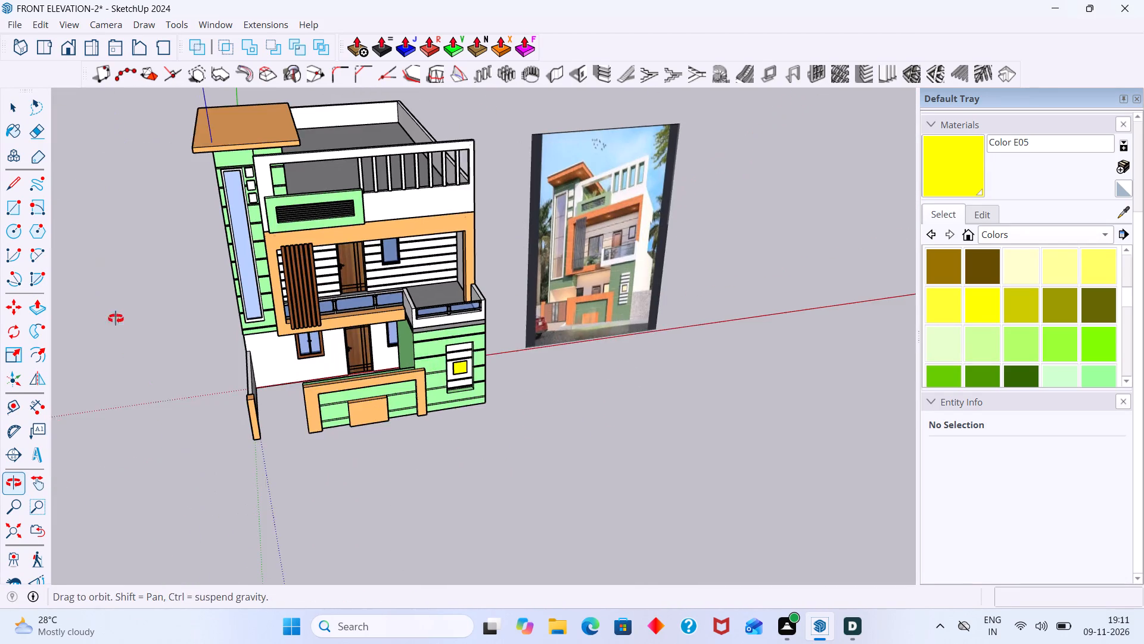
{"action": "middle_click_drag", "start_coordinate": [116, 318], "coordinate": [117, 318]}
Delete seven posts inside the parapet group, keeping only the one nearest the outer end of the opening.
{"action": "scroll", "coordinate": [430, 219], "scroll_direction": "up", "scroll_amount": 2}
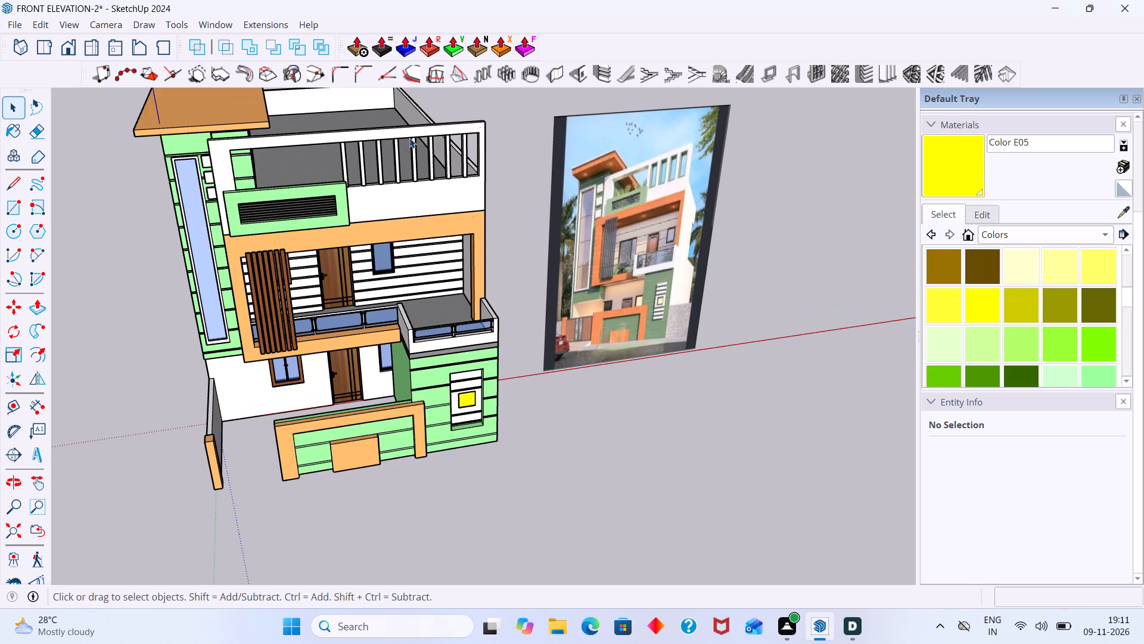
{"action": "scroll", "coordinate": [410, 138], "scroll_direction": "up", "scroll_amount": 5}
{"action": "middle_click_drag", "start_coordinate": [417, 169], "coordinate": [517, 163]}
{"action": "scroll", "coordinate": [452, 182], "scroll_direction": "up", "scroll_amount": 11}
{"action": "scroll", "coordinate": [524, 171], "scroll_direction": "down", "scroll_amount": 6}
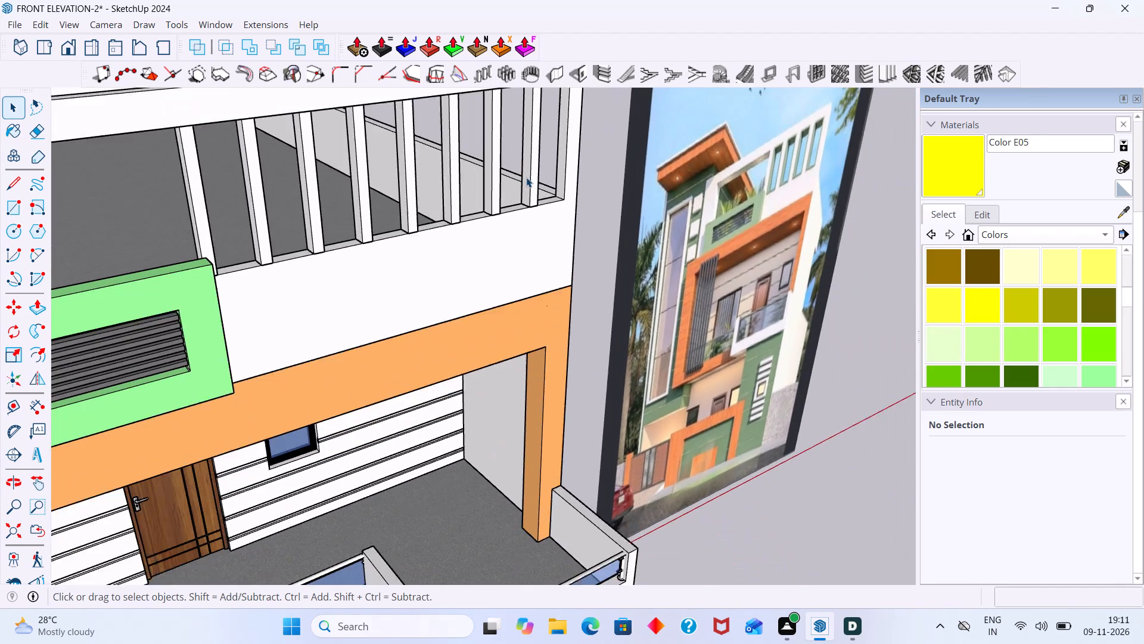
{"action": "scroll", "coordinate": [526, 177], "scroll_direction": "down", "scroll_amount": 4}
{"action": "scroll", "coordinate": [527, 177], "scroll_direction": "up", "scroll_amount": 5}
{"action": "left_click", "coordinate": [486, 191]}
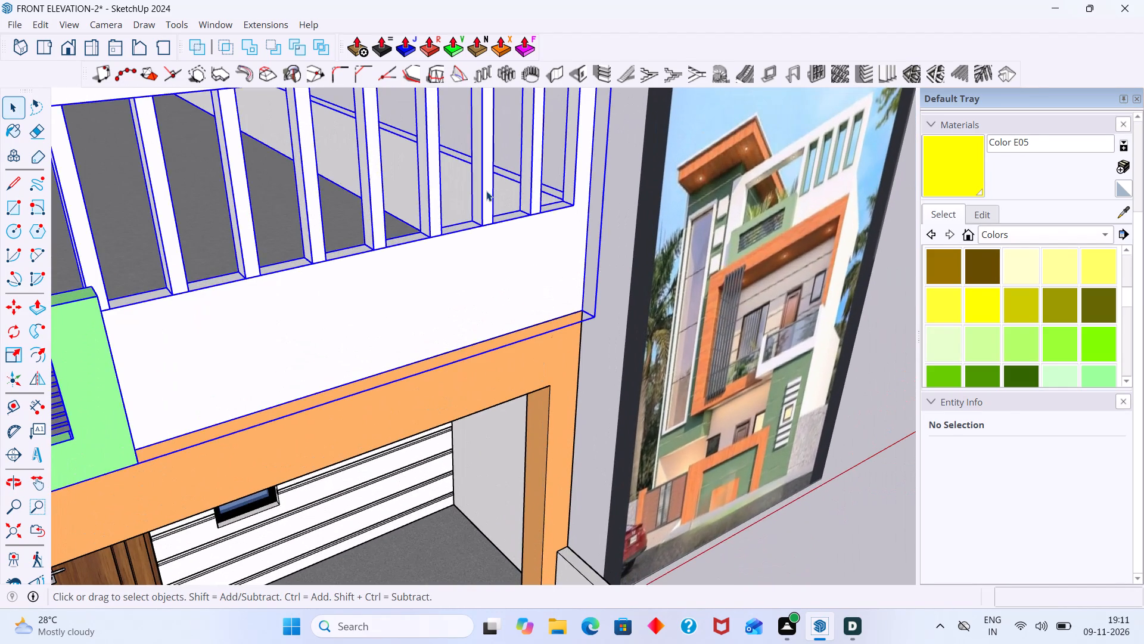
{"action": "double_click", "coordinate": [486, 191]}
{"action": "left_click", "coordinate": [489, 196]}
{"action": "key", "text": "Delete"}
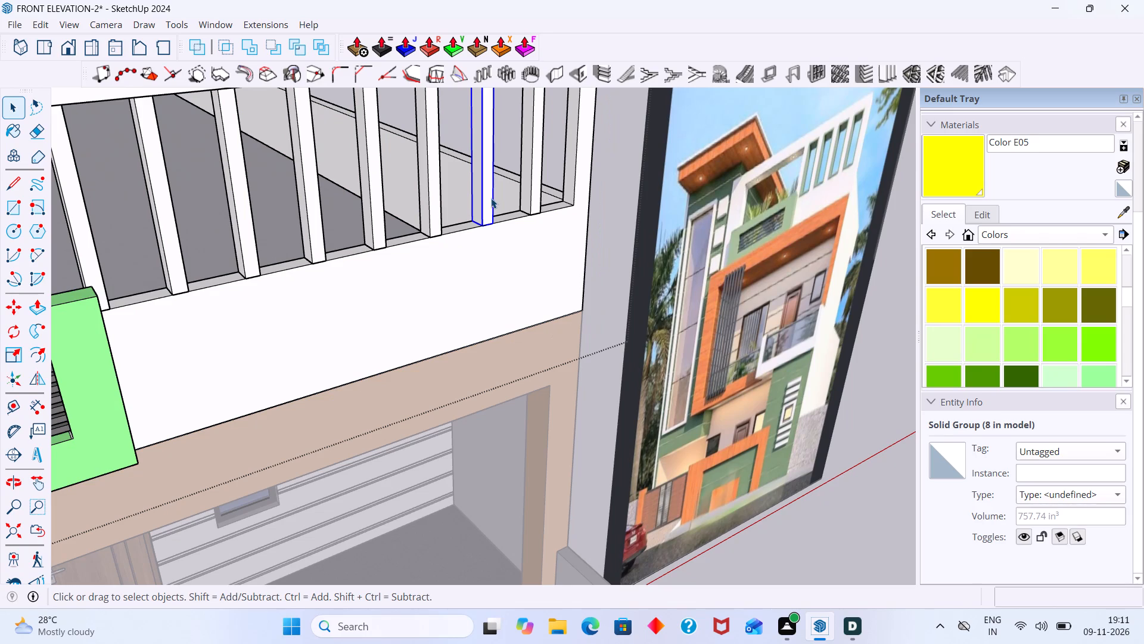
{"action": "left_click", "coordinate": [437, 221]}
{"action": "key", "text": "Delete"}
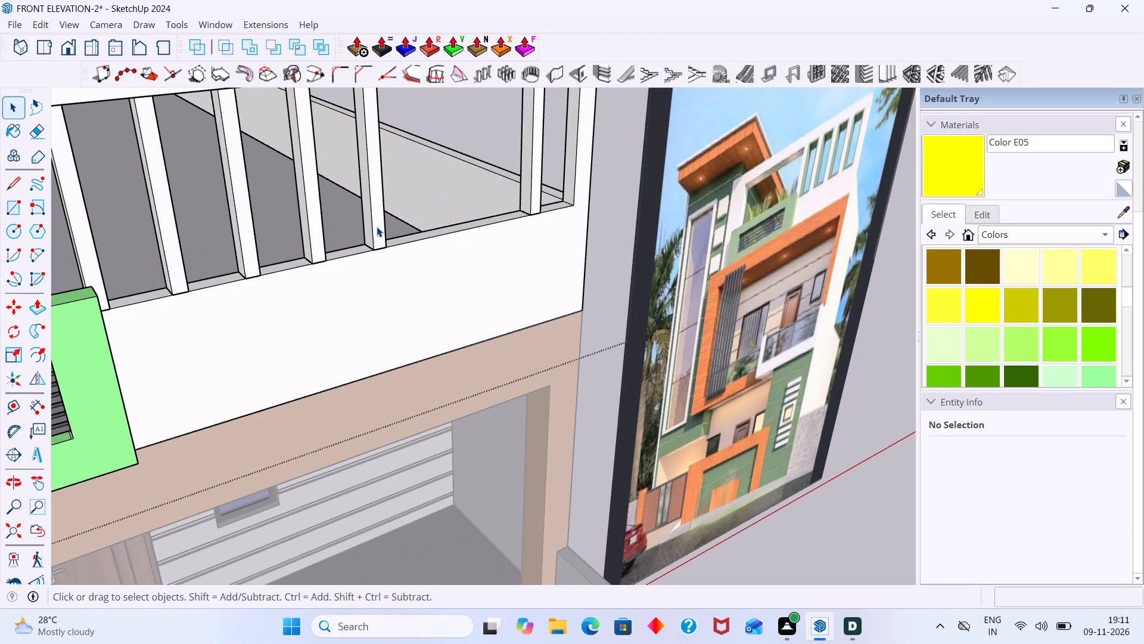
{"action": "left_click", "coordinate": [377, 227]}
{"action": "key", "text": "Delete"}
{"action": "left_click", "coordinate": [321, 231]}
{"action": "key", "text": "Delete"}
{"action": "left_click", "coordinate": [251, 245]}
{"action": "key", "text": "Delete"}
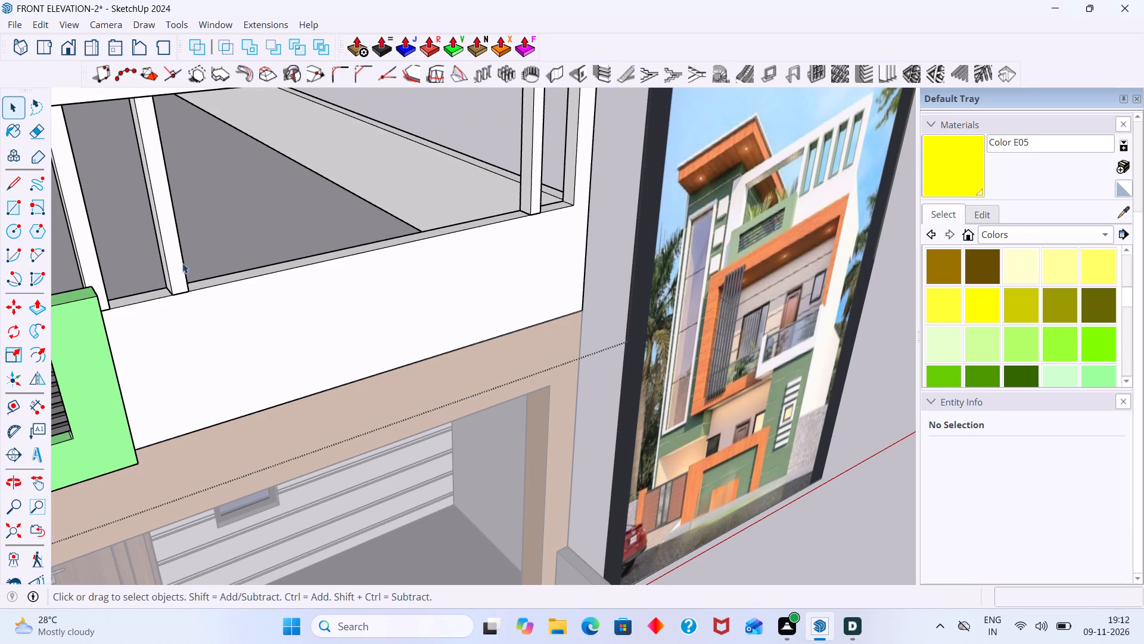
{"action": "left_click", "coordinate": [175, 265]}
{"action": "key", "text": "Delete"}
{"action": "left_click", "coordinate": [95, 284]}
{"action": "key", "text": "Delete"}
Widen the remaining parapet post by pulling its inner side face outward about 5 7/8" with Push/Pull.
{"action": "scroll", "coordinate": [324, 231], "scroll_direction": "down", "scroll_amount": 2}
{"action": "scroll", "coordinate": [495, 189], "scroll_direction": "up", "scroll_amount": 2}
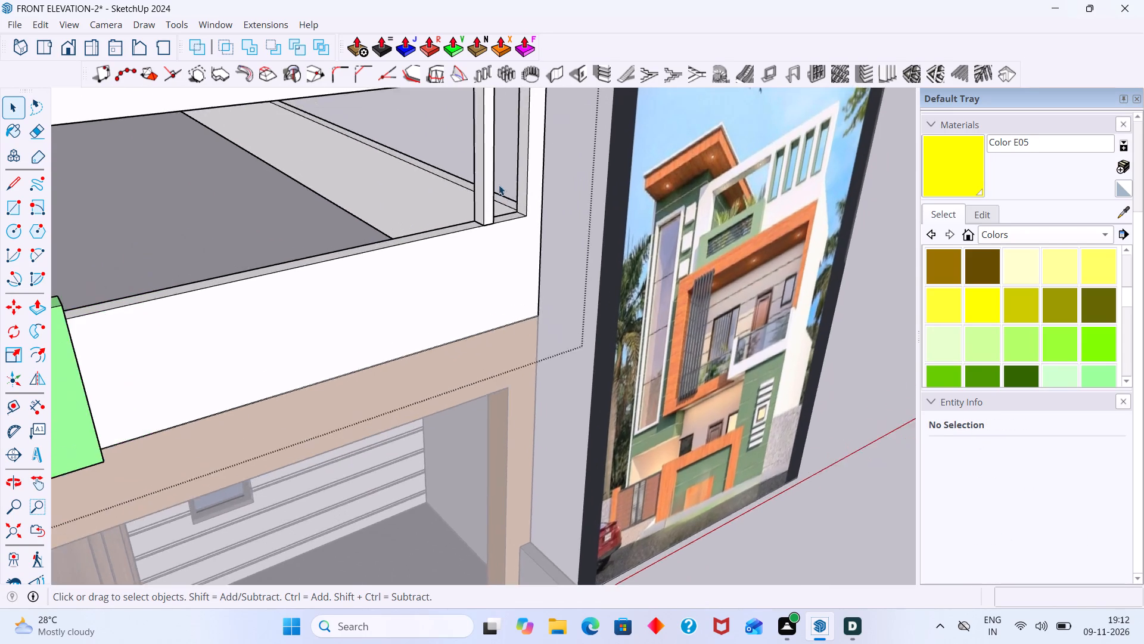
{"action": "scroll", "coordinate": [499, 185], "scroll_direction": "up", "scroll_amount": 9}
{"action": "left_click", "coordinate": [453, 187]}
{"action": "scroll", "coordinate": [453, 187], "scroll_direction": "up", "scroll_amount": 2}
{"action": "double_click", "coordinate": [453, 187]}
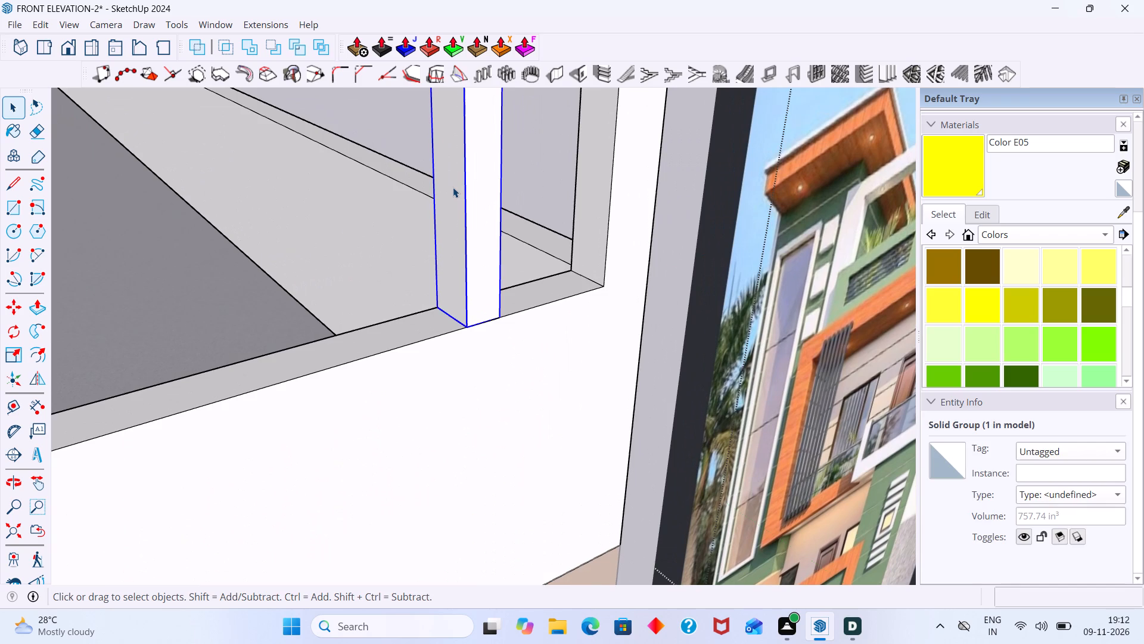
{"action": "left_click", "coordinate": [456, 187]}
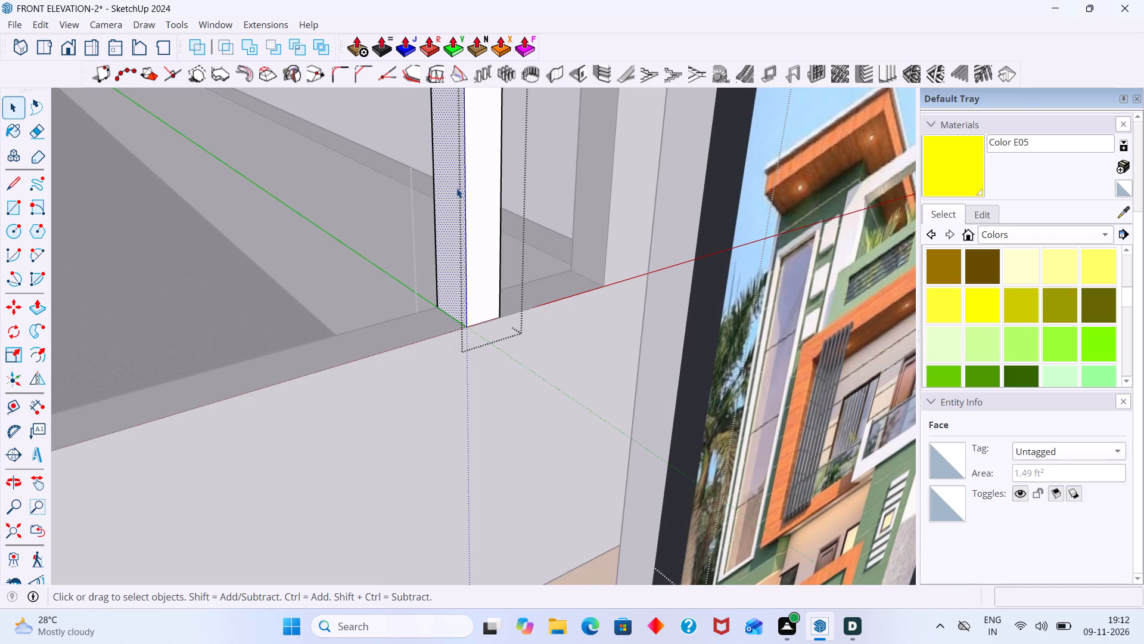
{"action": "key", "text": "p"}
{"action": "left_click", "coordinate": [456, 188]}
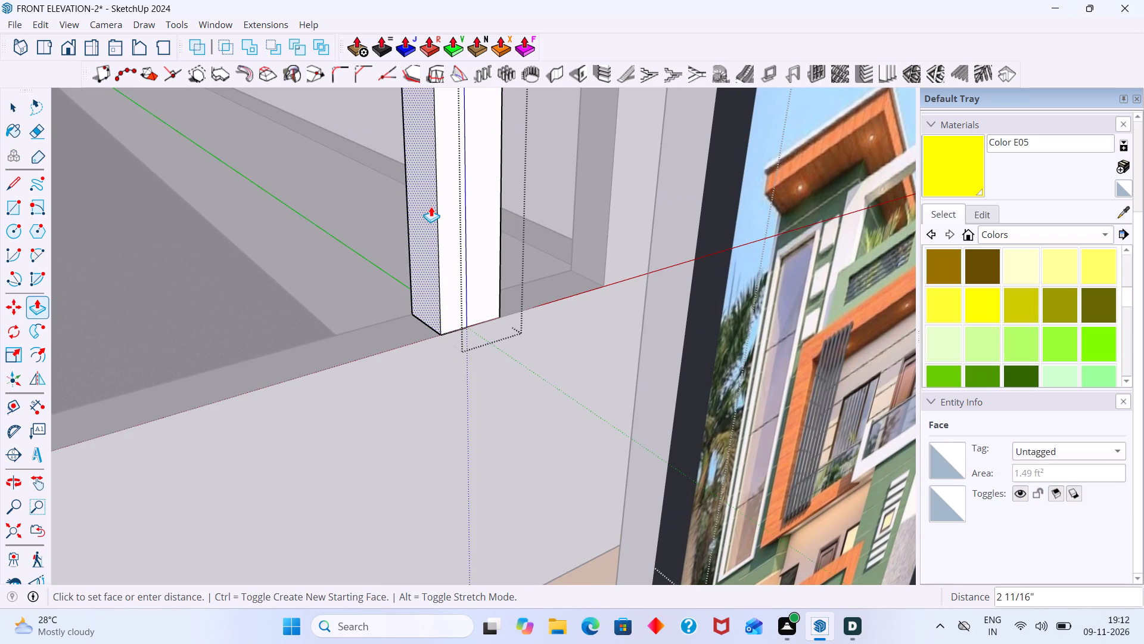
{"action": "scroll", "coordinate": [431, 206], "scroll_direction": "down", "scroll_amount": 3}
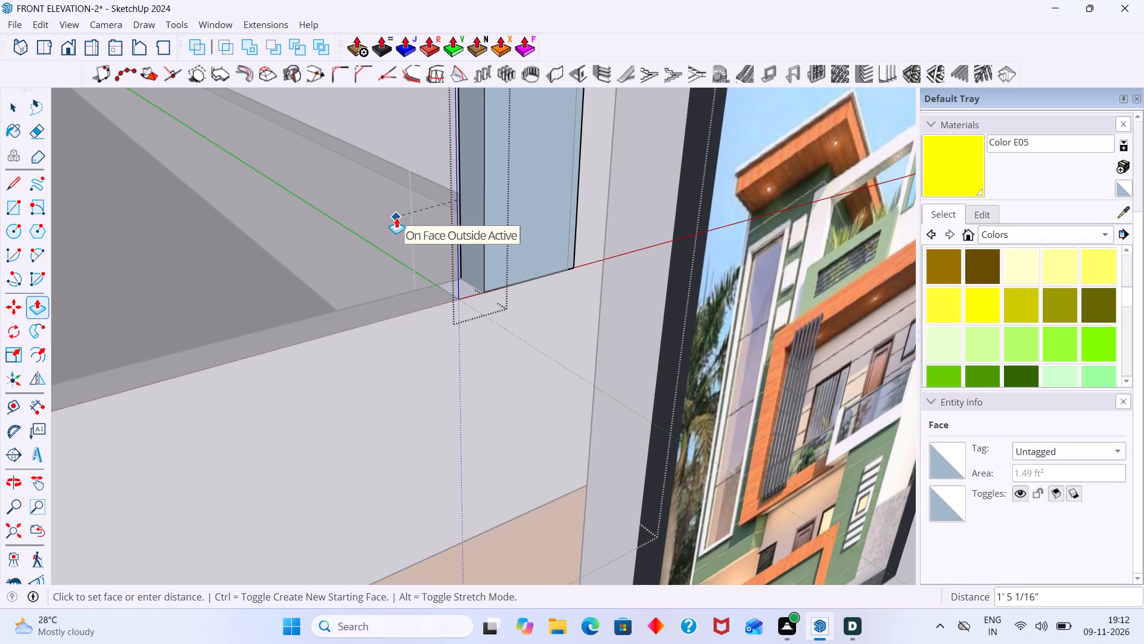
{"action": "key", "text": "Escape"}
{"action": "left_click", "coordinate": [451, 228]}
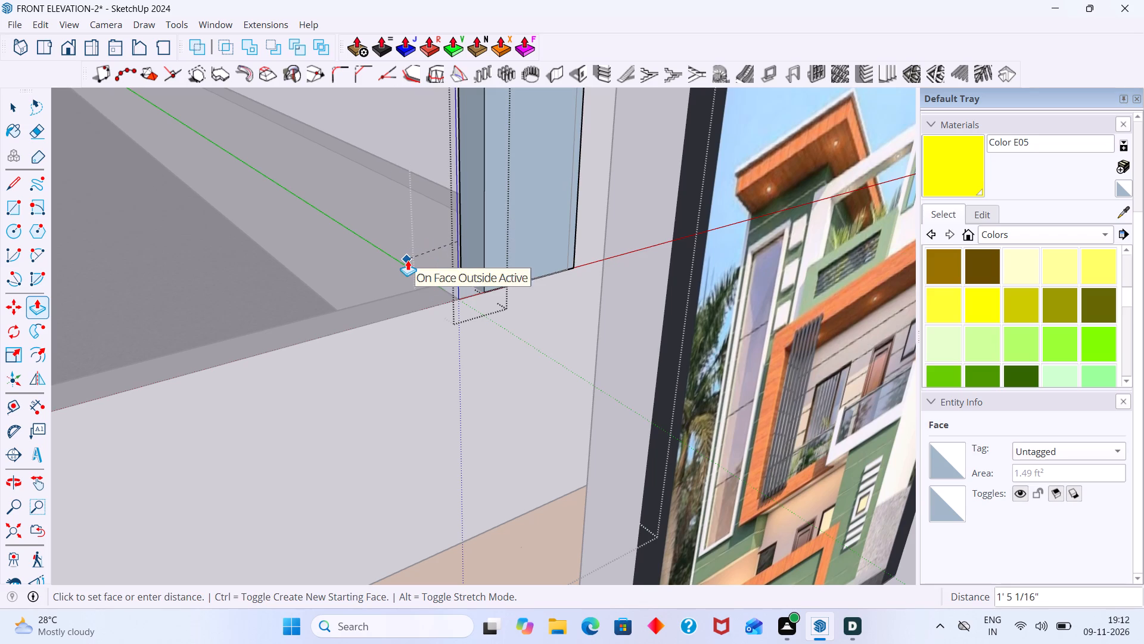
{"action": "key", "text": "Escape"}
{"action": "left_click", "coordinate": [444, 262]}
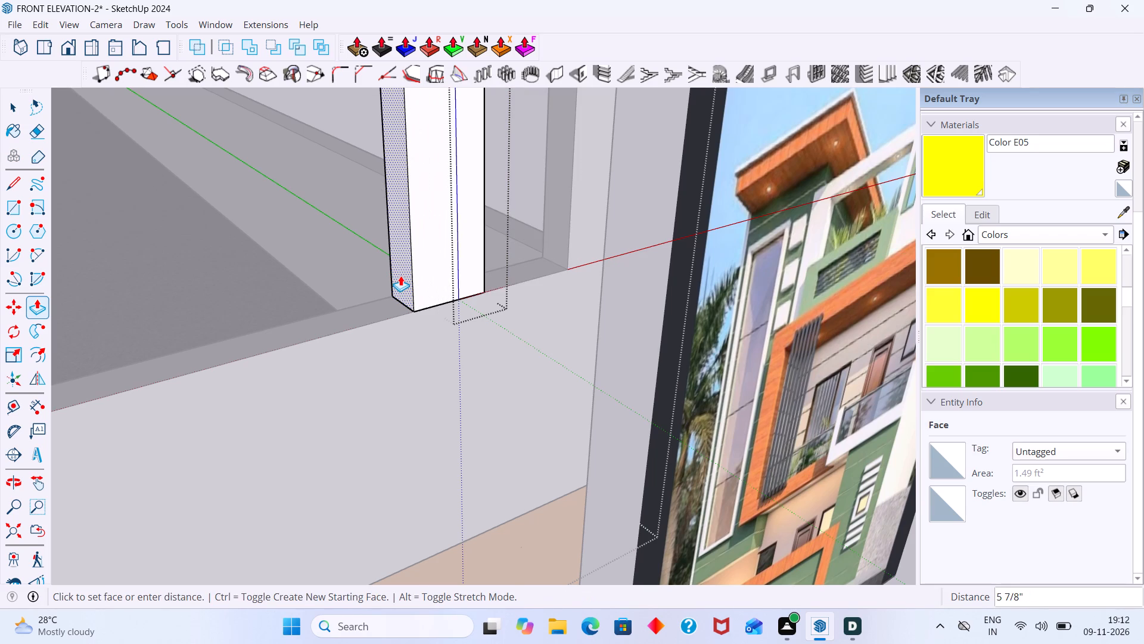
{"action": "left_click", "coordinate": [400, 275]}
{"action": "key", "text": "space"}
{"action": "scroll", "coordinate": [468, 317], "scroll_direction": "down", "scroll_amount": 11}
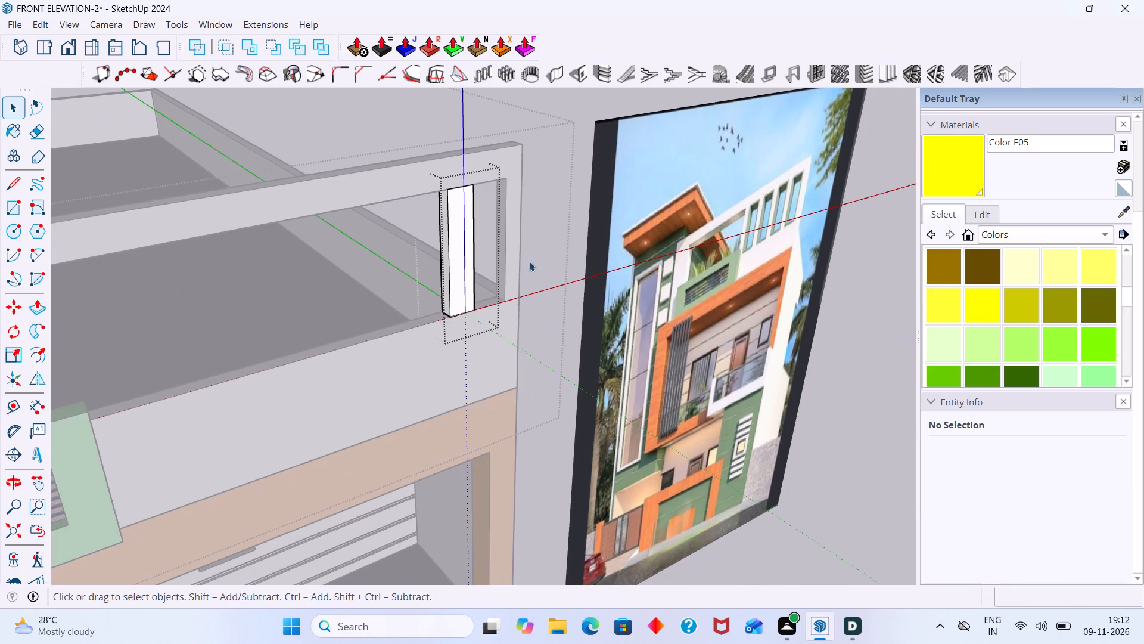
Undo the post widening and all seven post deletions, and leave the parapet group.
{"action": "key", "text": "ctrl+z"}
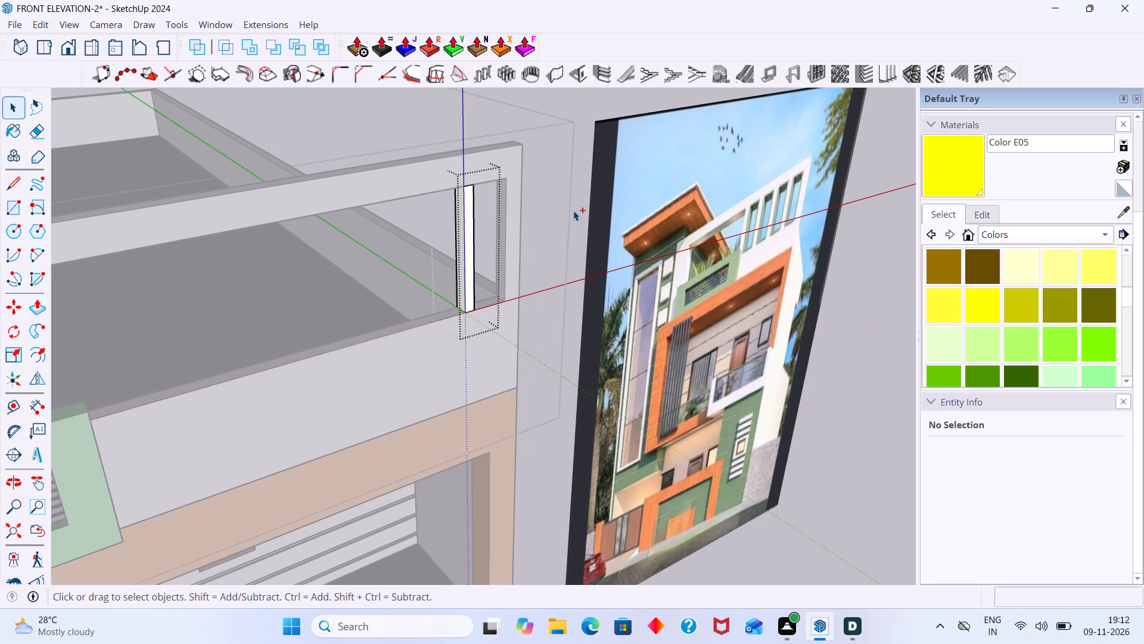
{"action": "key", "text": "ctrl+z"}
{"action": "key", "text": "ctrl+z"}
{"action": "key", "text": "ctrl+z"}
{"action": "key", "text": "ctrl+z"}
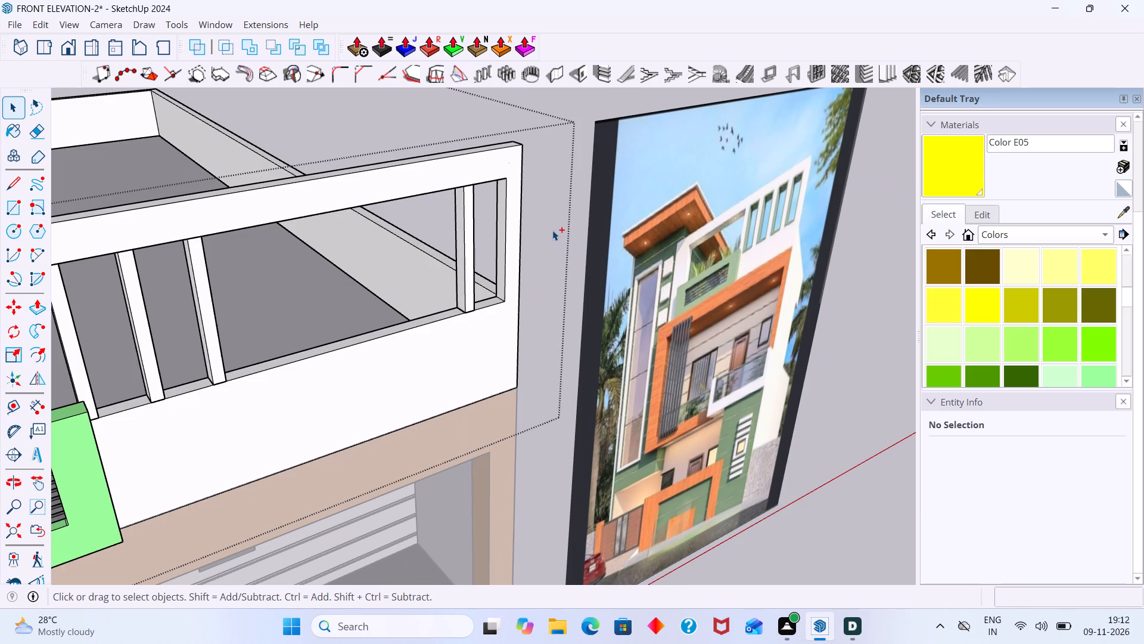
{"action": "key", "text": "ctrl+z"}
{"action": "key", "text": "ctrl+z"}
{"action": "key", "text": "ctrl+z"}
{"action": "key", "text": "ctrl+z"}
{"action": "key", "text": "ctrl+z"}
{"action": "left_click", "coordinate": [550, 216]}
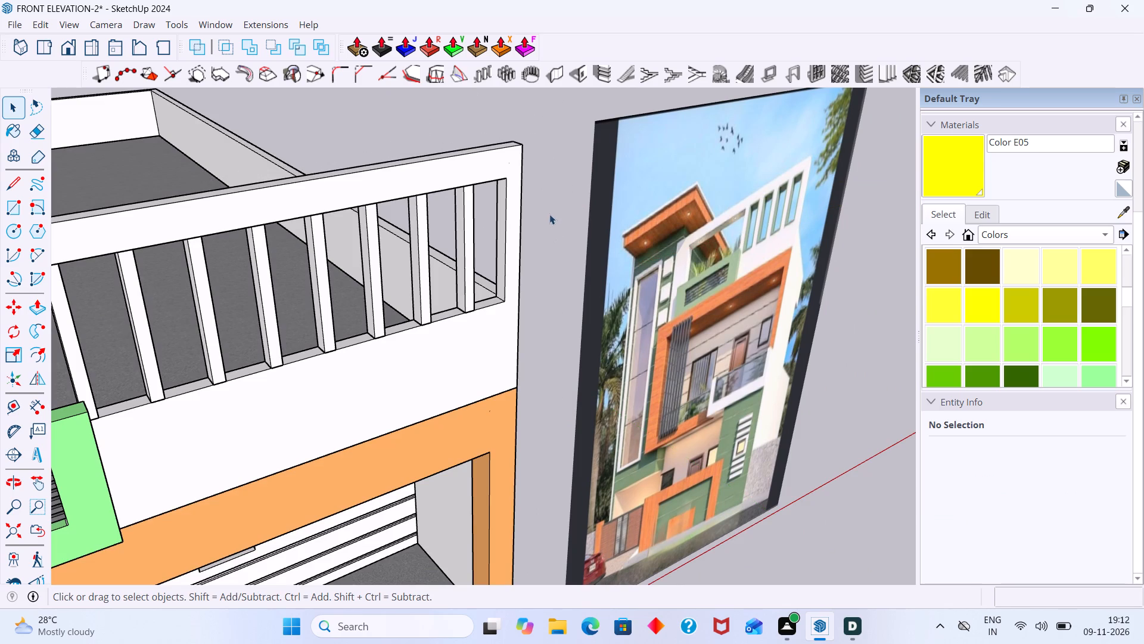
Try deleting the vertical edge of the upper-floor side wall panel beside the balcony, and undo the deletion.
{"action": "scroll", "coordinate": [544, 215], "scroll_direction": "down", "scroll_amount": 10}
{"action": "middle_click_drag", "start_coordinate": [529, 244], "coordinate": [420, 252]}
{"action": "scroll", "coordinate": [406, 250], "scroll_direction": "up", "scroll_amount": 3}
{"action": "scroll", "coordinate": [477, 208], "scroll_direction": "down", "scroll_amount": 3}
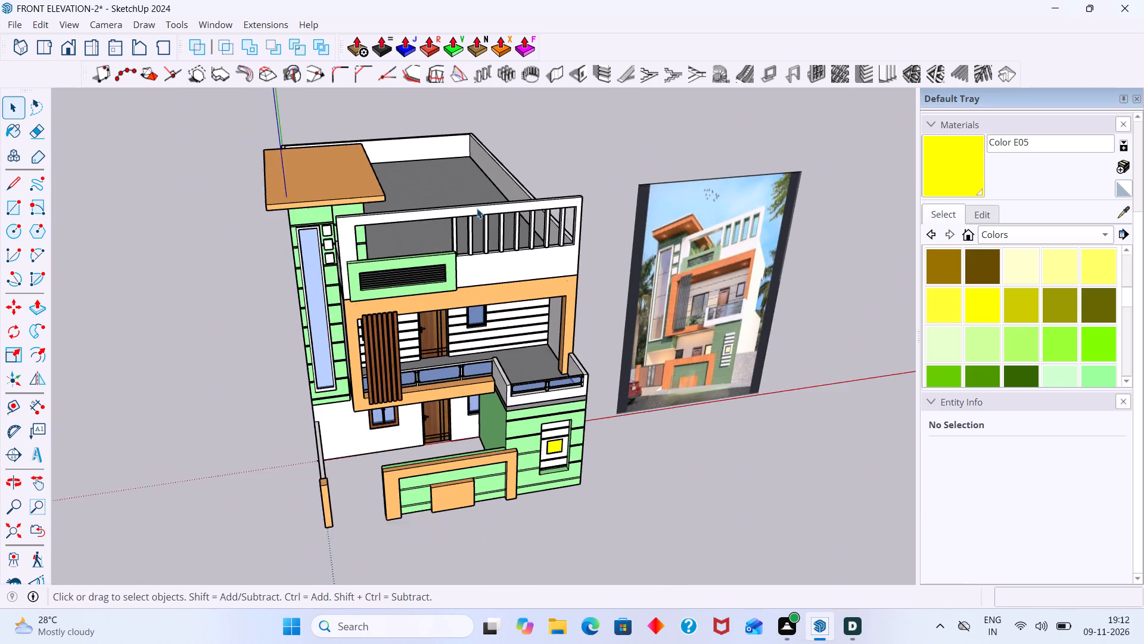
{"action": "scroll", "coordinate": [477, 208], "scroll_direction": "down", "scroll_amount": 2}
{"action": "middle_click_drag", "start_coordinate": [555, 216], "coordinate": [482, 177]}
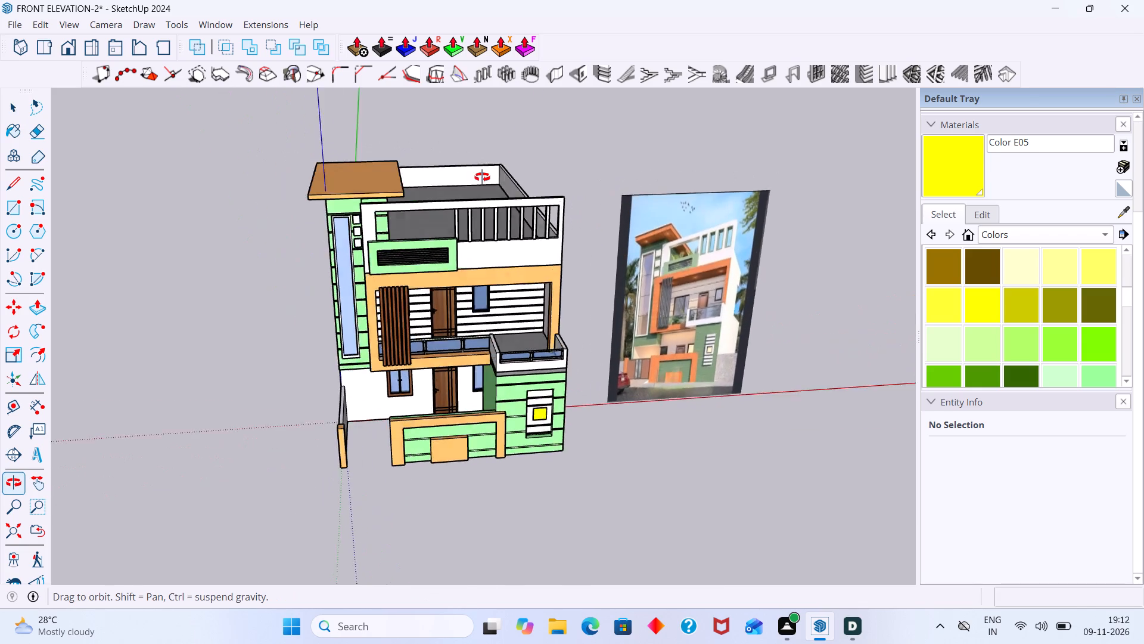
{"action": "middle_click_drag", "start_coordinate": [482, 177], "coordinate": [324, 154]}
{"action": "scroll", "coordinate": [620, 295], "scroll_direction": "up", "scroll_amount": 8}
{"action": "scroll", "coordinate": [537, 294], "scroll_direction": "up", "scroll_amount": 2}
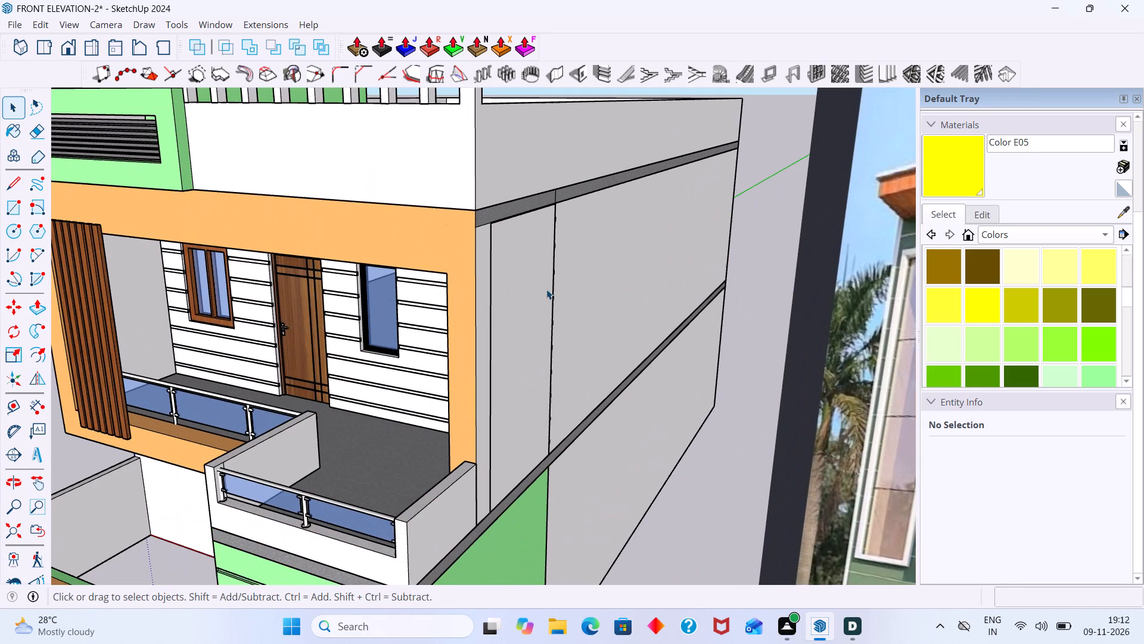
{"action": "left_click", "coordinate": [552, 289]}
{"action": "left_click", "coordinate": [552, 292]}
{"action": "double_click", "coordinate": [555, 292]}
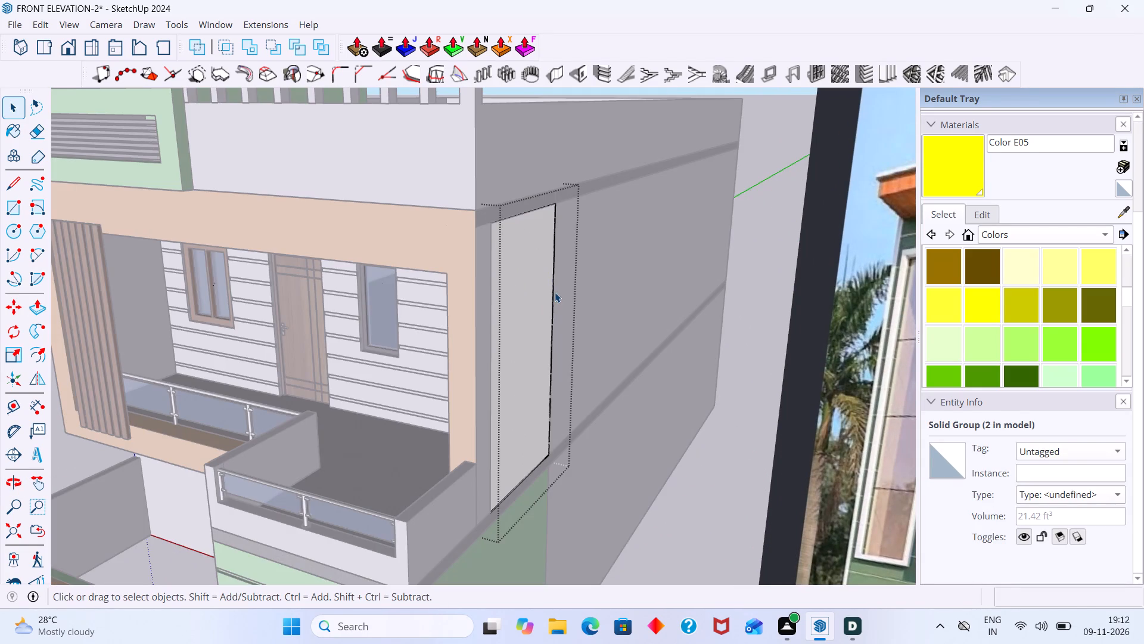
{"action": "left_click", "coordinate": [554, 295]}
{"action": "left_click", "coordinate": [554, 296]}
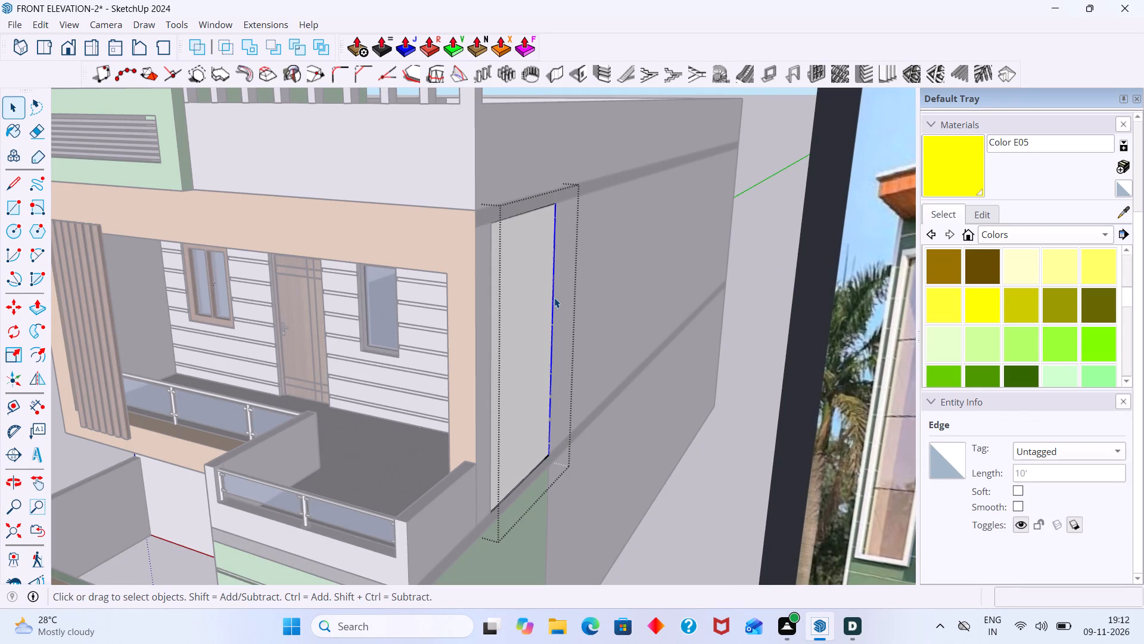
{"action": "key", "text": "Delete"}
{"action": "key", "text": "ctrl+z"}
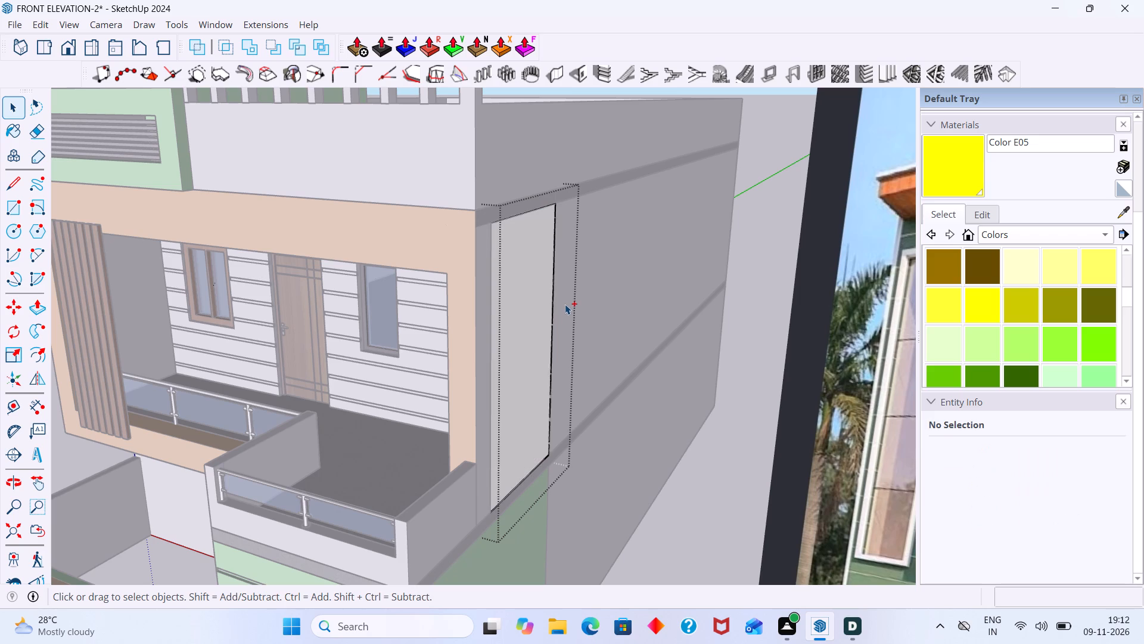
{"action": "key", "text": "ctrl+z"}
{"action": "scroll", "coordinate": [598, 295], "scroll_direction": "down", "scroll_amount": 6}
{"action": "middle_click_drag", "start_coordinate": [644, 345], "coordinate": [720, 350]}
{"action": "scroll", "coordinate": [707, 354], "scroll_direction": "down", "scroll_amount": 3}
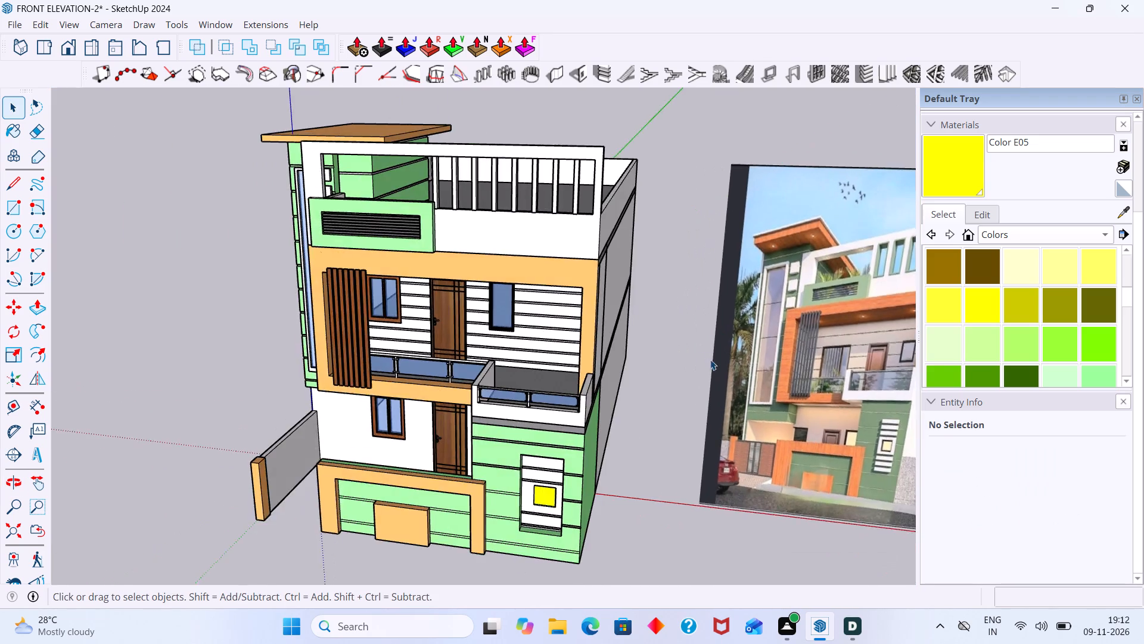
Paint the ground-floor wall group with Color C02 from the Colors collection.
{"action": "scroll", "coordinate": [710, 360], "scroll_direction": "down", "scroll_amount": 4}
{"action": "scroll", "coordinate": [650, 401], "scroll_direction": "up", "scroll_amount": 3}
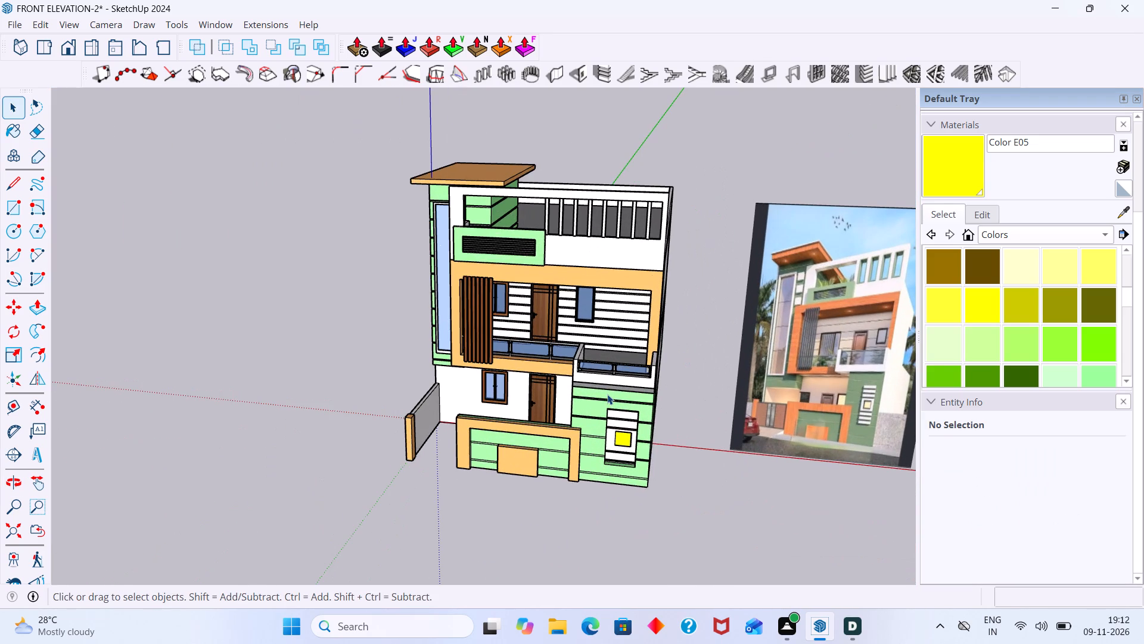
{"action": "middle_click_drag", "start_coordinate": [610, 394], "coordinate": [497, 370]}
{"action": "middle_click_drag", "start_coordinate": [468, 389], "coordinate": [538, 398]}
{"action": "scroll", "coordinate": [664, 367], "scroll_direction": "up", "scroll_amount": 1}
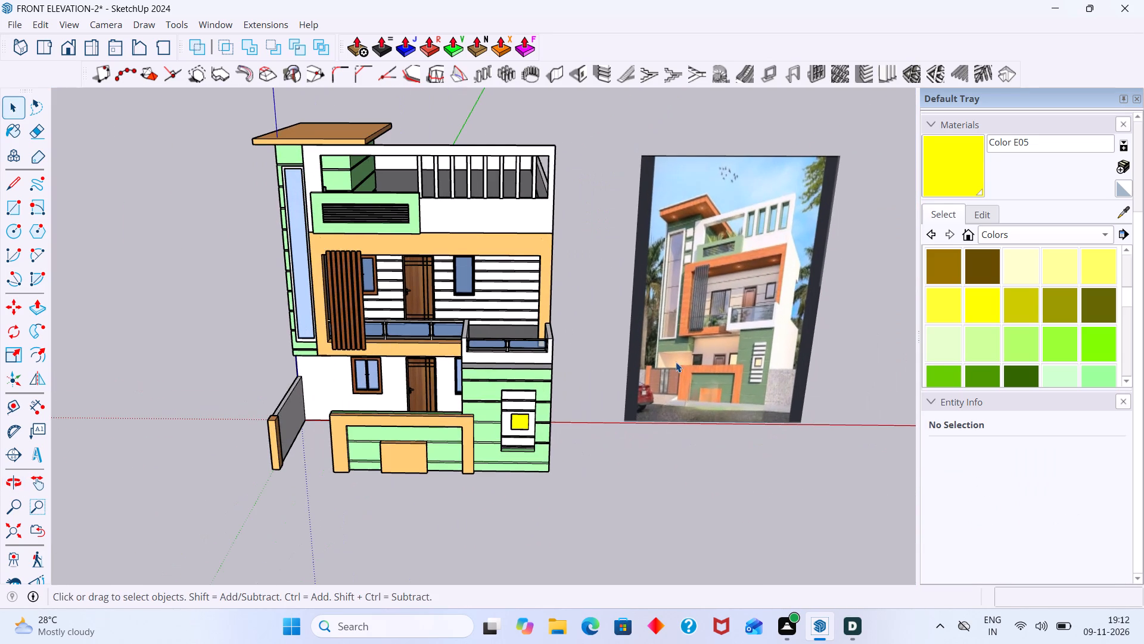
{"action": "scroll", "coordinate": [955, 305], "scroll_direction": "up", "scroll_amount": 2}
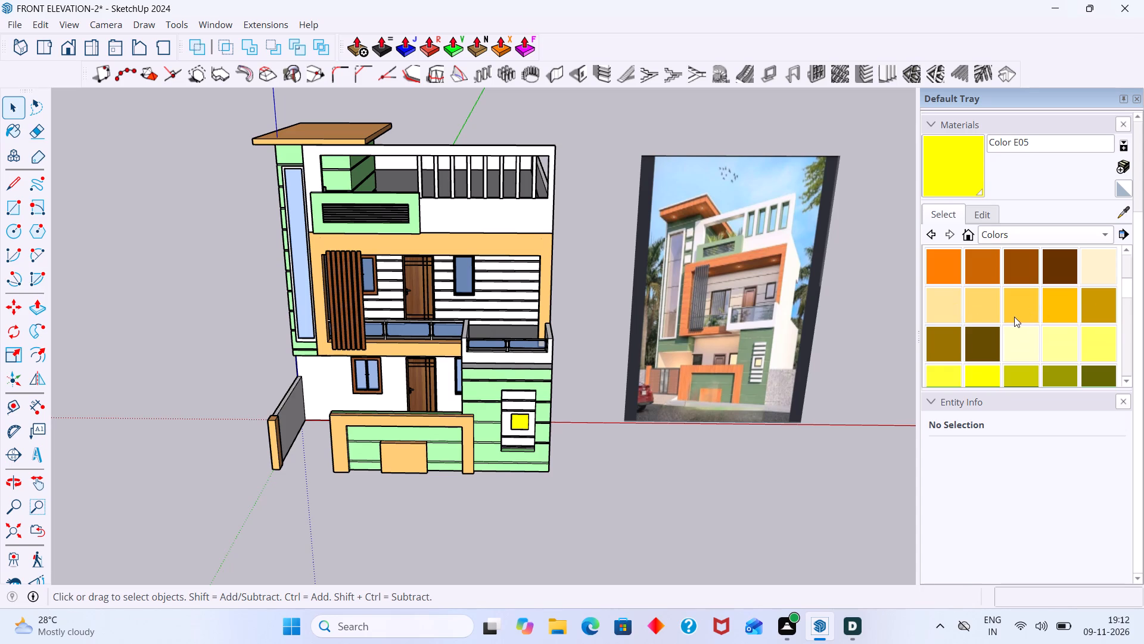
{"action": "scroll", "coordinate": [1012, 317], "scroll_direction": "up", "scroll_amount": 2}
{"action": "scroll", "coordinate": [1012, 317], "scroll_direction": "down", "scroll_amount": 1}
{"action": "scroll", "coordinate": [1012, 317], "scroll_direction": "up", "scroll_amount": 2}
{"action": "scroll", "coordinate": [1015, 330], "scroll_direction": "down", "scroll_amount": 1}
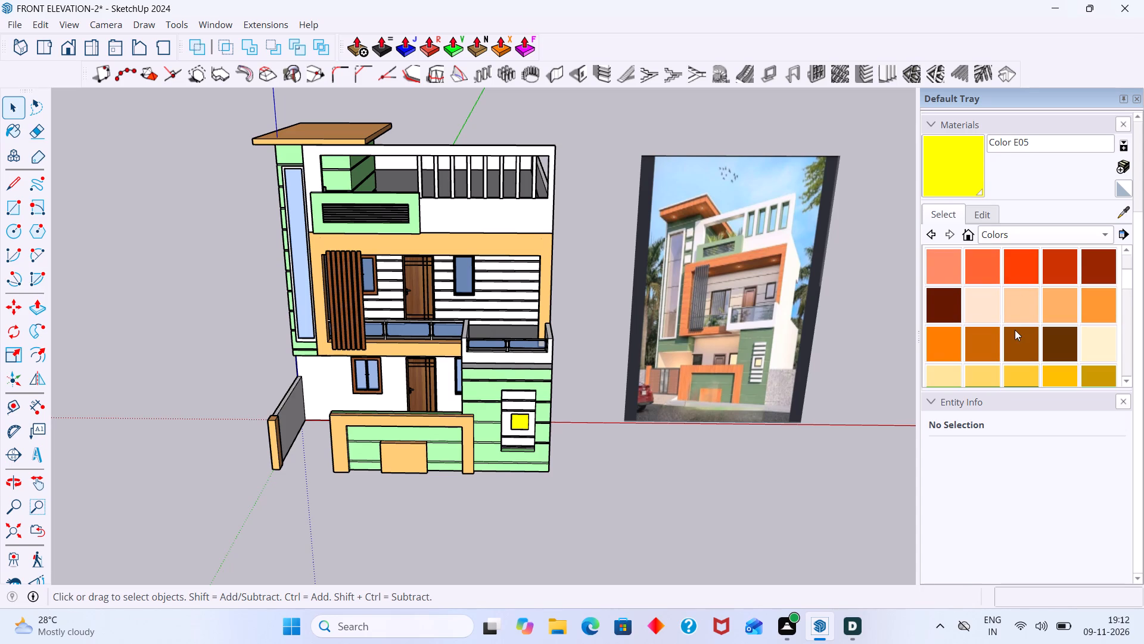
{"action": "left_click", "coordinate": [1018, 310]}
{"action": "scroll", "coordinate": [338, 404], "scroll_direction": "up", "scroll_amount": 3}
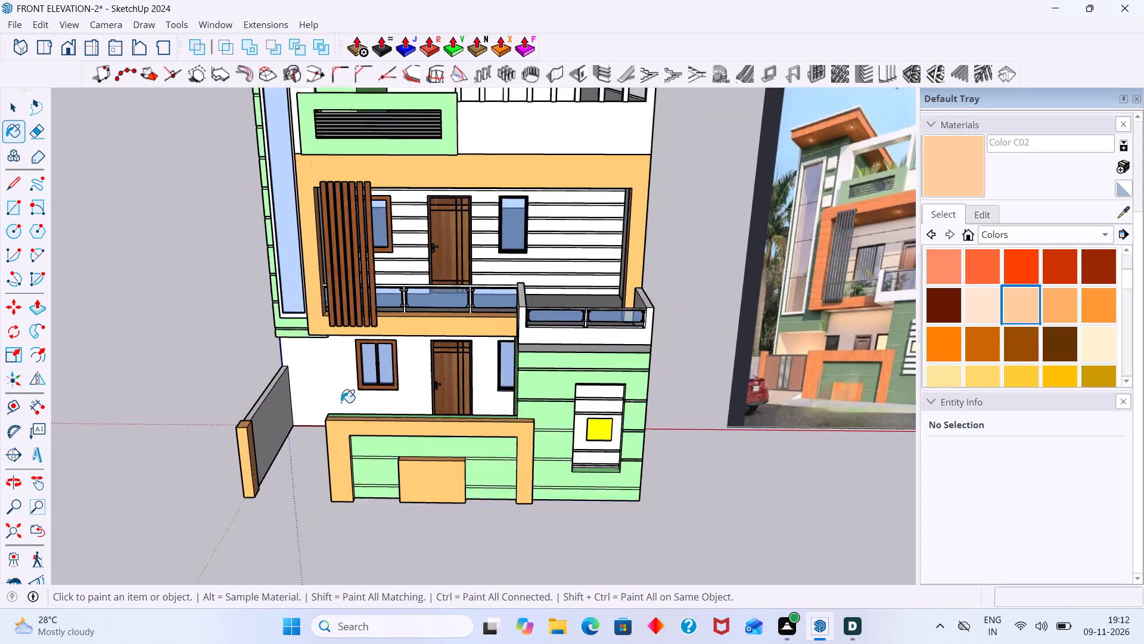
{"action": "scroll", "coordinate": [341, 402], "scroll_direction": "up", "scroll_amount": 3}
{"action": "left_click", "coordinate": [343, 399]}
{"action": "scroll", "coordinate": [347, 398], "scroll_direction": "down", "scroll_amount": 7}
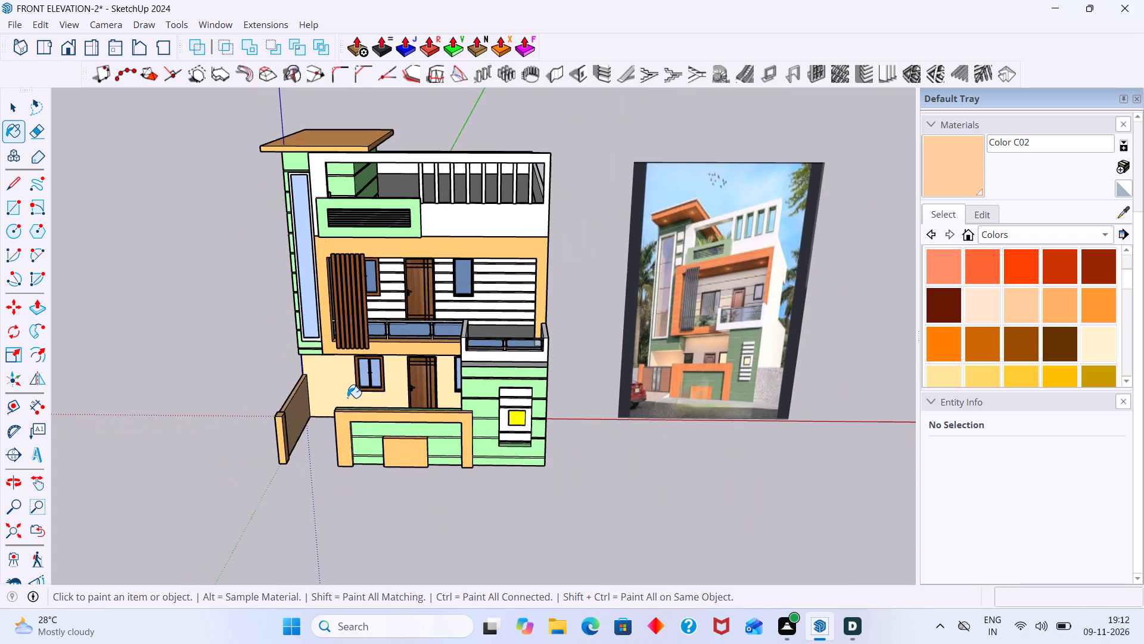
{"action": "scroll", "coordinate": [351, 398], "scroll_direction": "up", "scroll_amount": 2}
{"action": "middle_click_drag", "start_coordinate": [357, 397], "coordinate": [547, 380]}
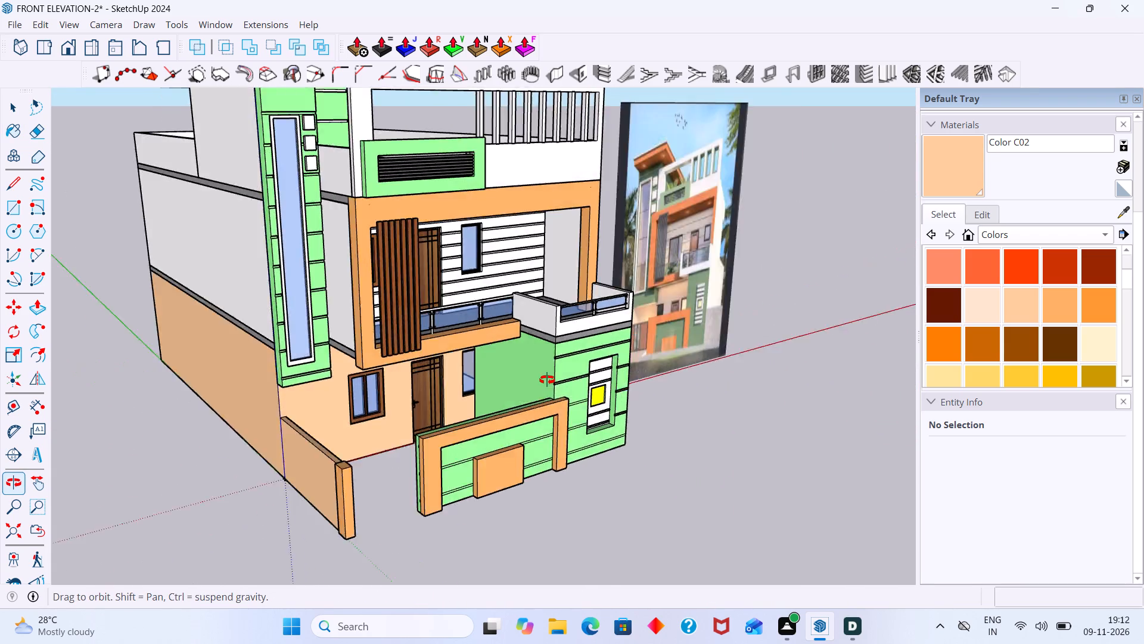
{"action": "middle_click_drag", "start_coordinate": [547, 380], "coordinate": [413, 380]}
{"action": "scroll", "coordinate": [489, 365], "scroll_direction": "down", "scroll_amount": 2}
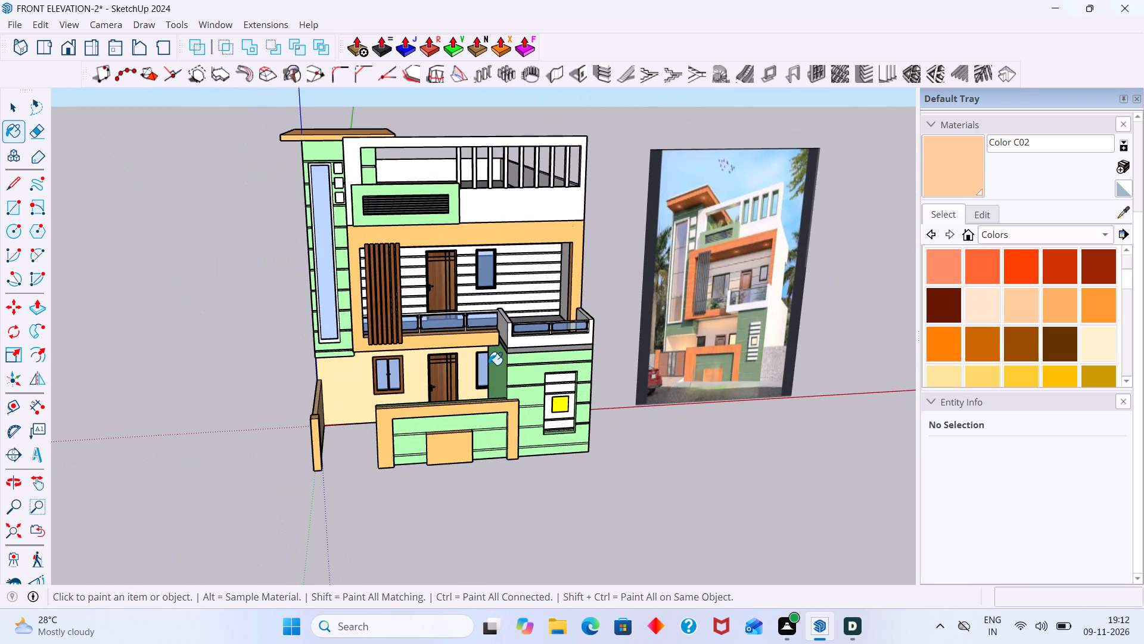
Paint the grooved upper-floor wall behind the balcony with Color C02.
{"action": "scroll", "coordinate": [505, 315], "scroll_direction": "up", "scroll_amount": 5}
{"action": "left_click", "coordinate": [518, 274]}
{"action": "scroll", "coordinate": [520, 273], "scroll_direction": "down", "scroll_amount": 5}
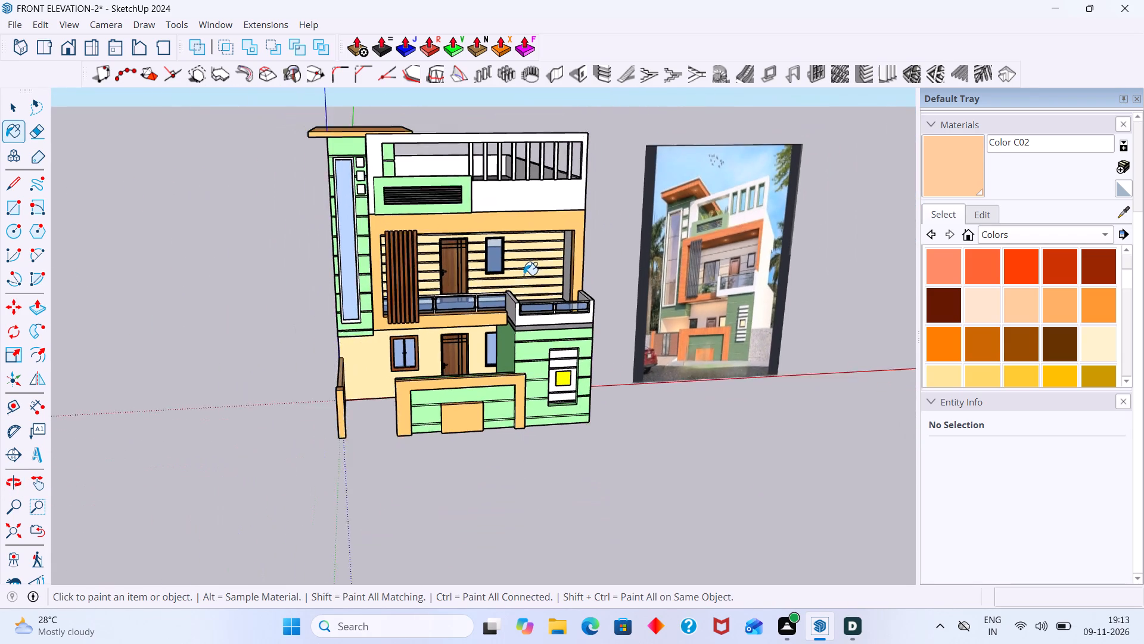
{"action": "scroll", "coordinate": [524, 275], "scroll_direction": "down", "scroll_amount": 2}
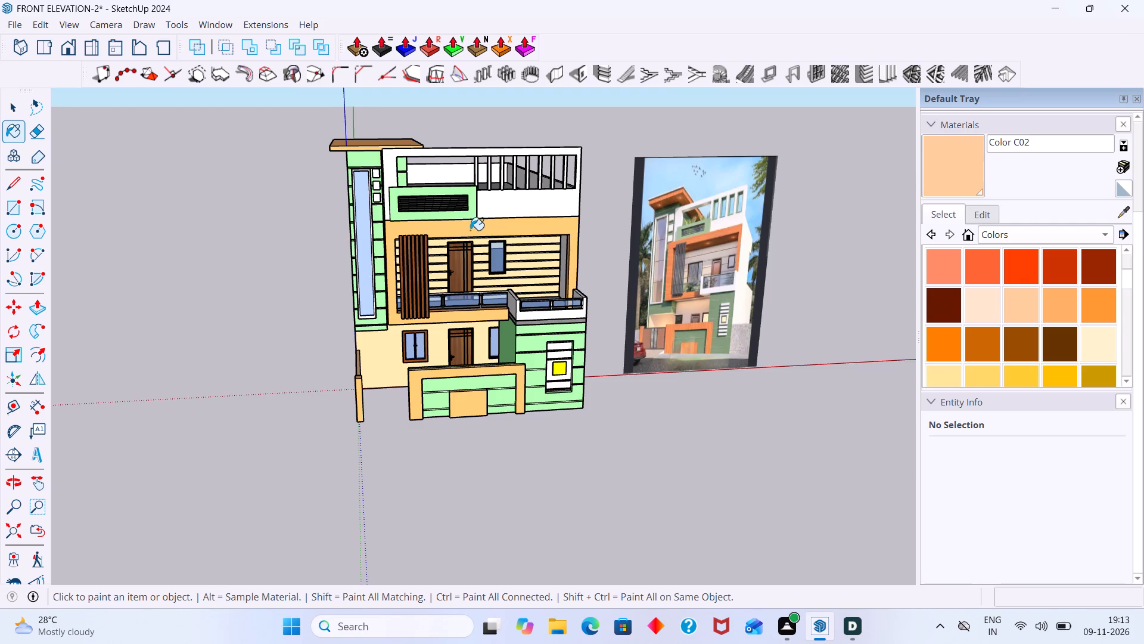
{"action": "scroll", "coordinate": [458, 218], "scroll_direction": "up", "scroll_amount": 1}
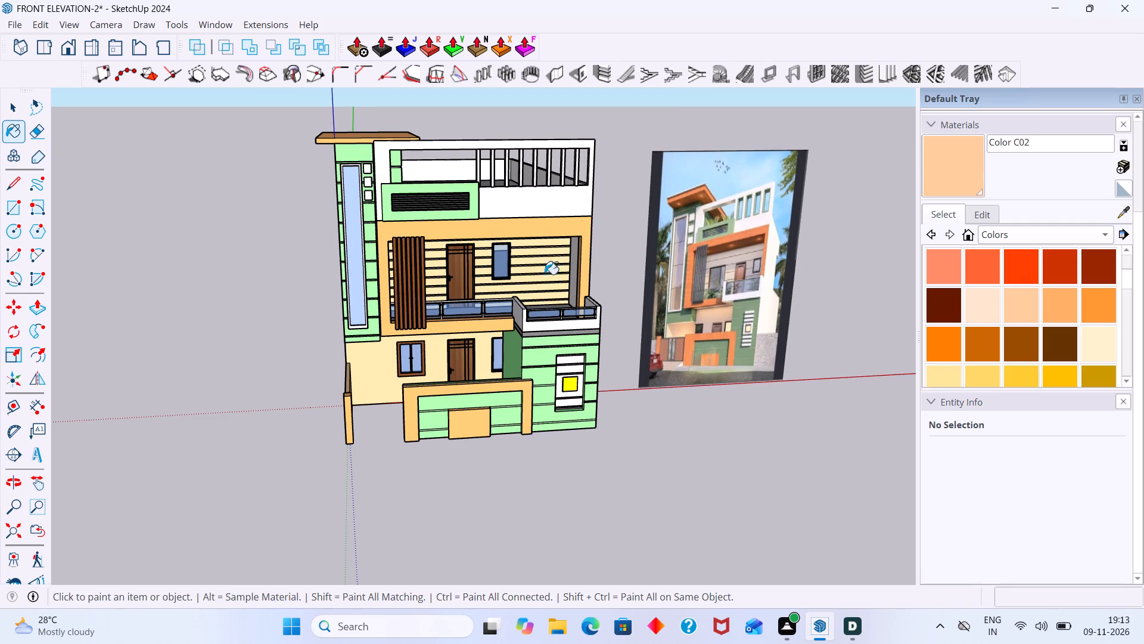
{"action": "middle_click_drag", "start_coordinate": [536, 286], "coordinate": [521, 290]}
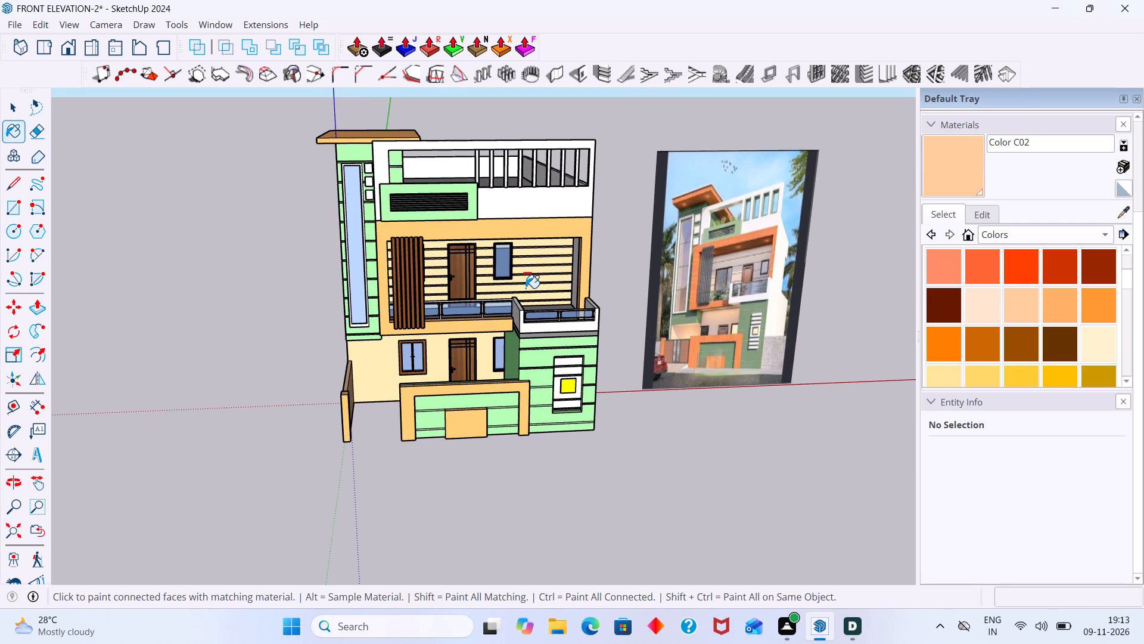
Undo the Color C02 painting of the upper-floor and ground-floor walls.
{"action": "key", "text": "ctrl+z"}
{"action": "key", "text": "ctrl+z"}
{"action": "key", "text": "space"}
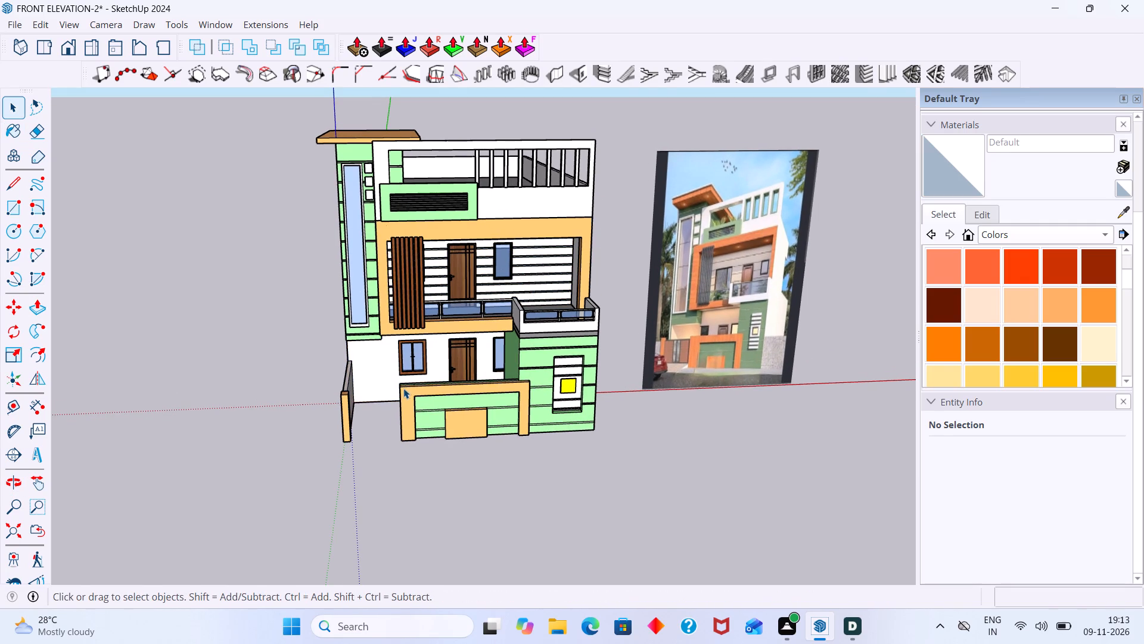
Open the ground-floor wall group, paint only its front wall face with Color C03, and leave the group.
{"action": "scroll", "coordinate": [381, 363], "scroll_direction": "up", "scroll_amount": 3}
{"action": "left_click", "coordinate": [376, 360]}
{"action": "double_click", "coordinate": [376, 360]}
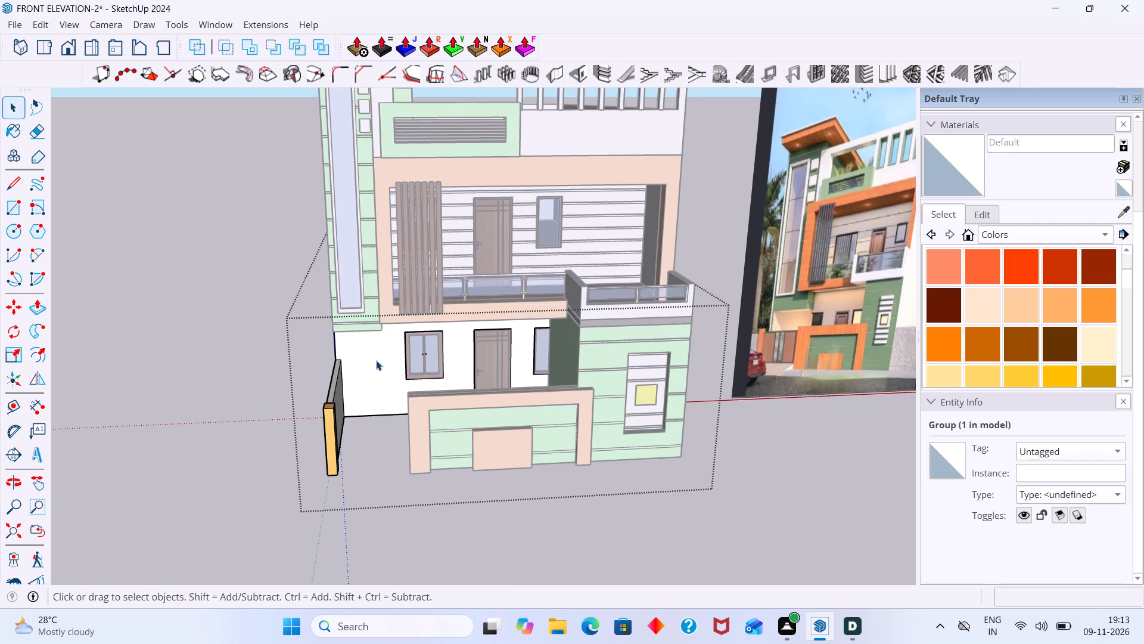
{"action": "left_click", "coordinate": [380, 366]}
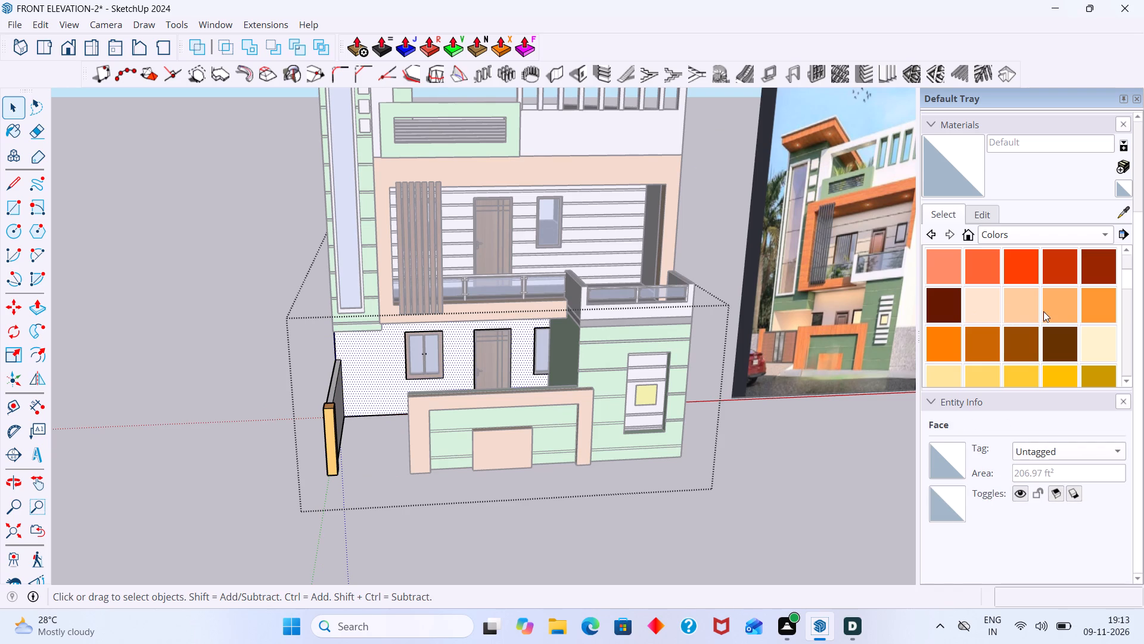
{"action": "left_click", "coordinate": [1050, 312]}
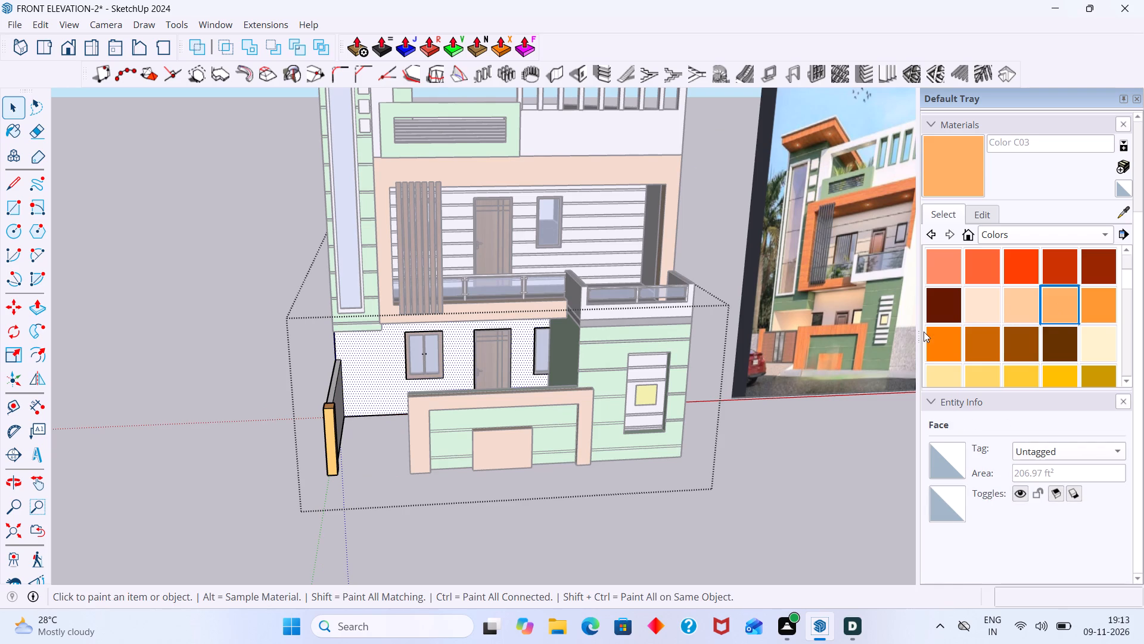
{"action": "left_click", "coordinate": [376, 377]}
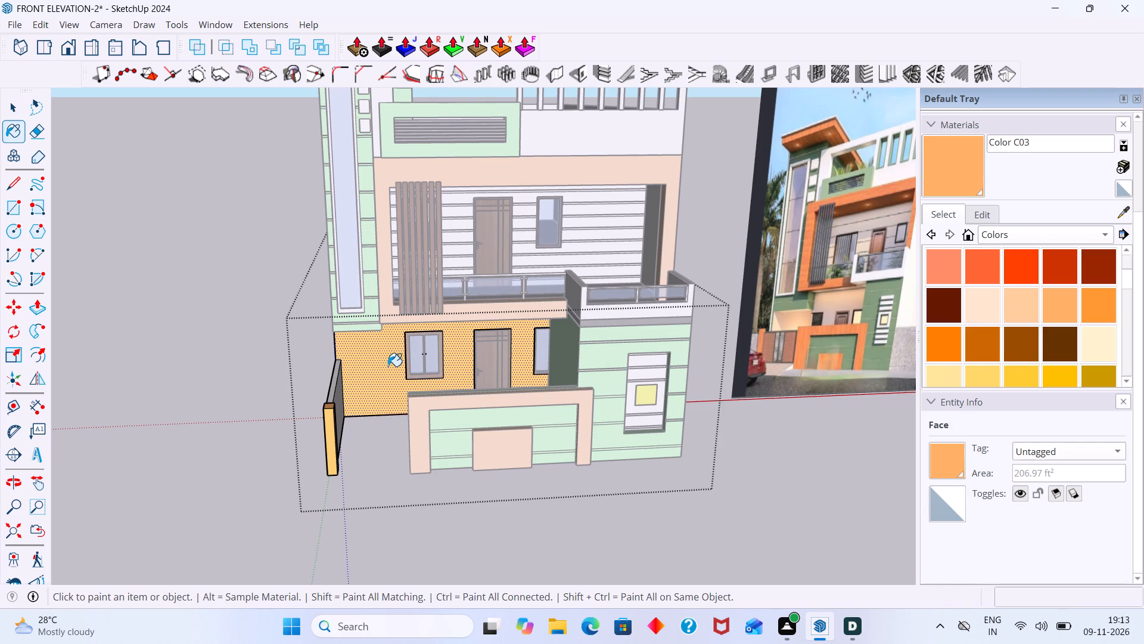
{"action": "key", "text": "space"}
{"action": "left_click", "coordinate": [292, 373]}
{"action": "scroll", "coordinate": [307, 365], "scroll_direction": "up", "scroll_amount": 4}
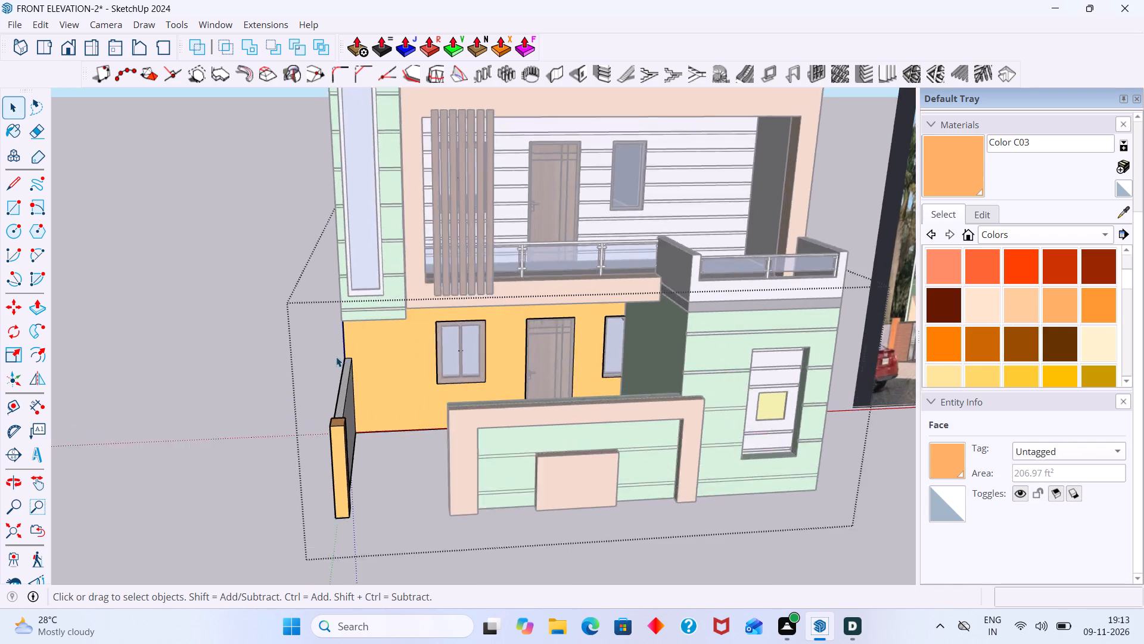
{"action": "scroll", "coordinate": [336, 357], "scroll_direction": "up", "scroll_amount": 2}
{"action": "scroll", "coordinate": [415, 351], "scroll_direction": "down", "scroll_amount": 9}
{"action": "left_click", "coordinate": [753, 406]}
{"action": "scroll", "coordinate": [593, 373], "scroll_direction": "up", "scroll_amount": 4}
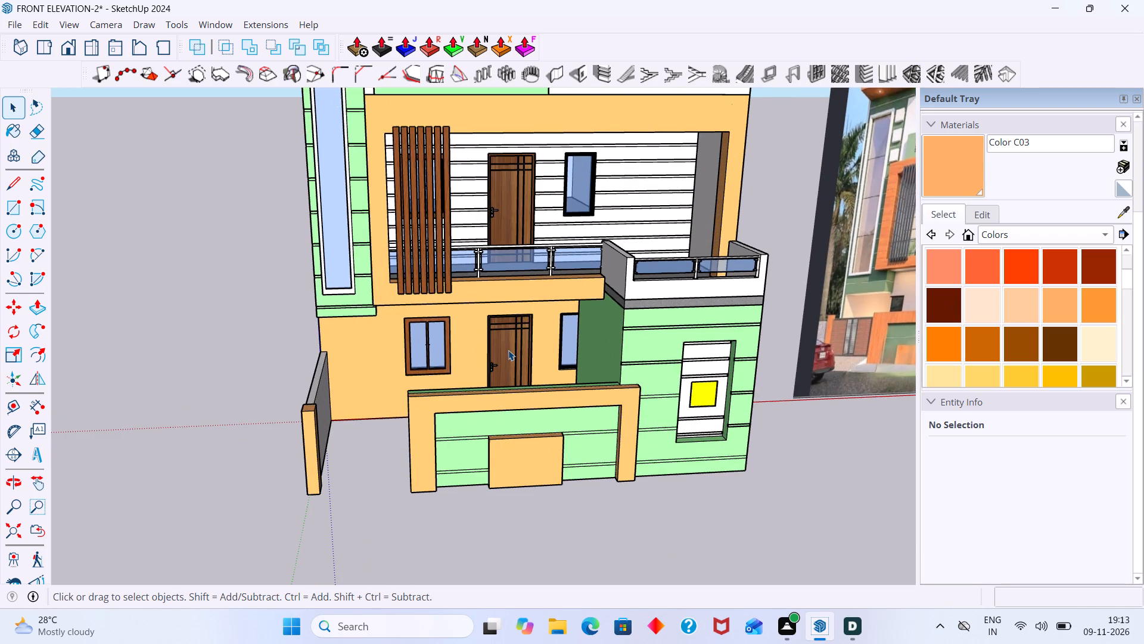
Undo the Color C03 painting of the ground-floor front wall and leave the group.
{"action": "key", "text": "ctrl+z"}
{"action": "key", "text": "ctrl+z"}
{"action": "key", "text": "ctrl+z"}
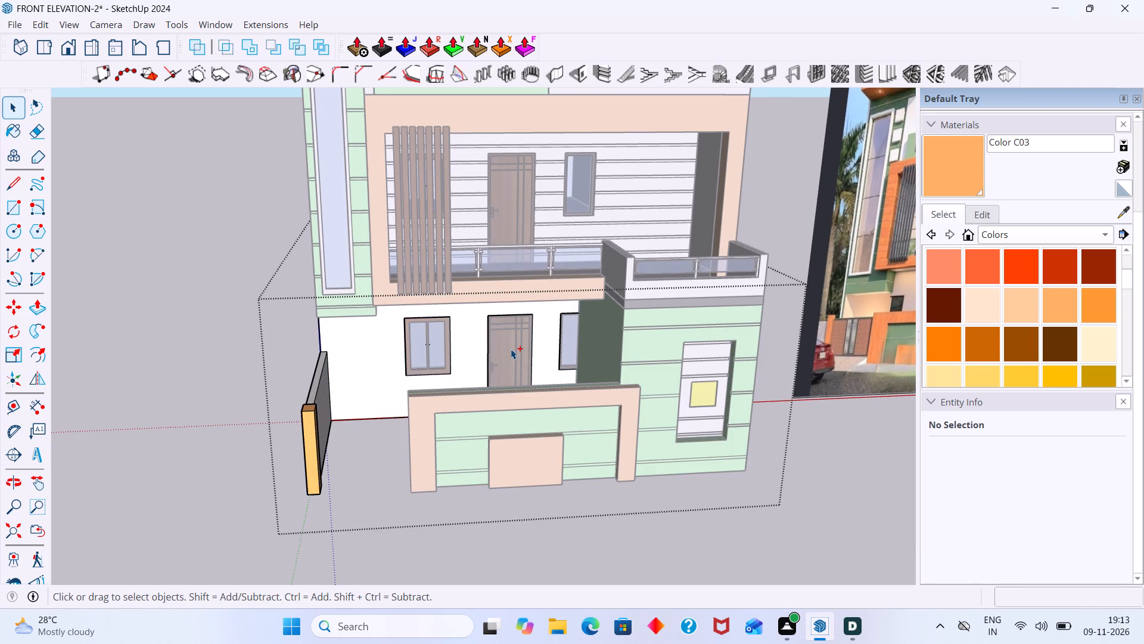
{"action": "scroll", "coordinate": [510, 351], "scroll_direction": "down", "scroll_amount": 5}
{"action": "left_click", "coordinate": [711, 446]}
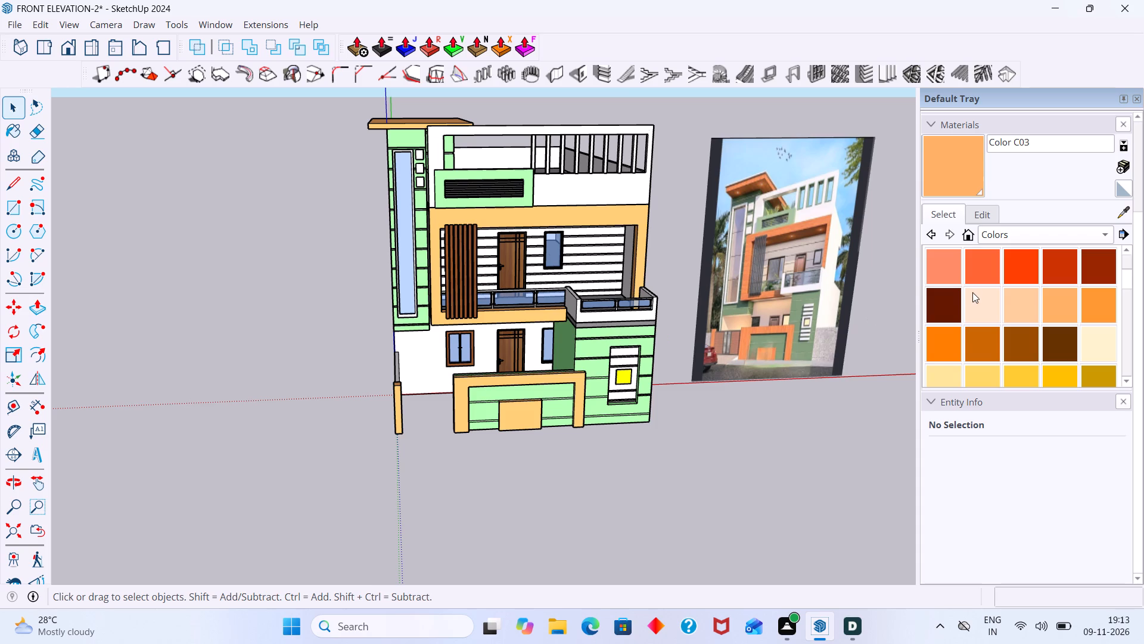
Paint the upper-floor balcony frame group as a whole with Color C05.
{"action": "left_click", "coordinate": [942, 346]}
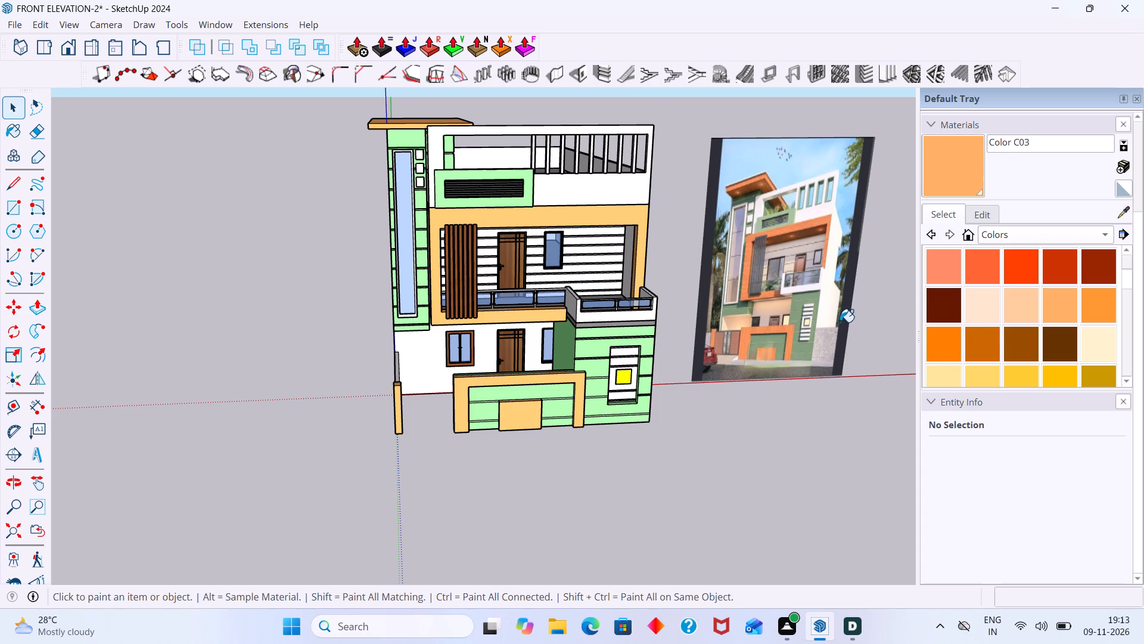
{"action": "scroll", "coordinate": [637, 239], "scroll_direction": "up", "scroll_amount": 5}
{"action": "left_click", "coordinate": [624, 209]}
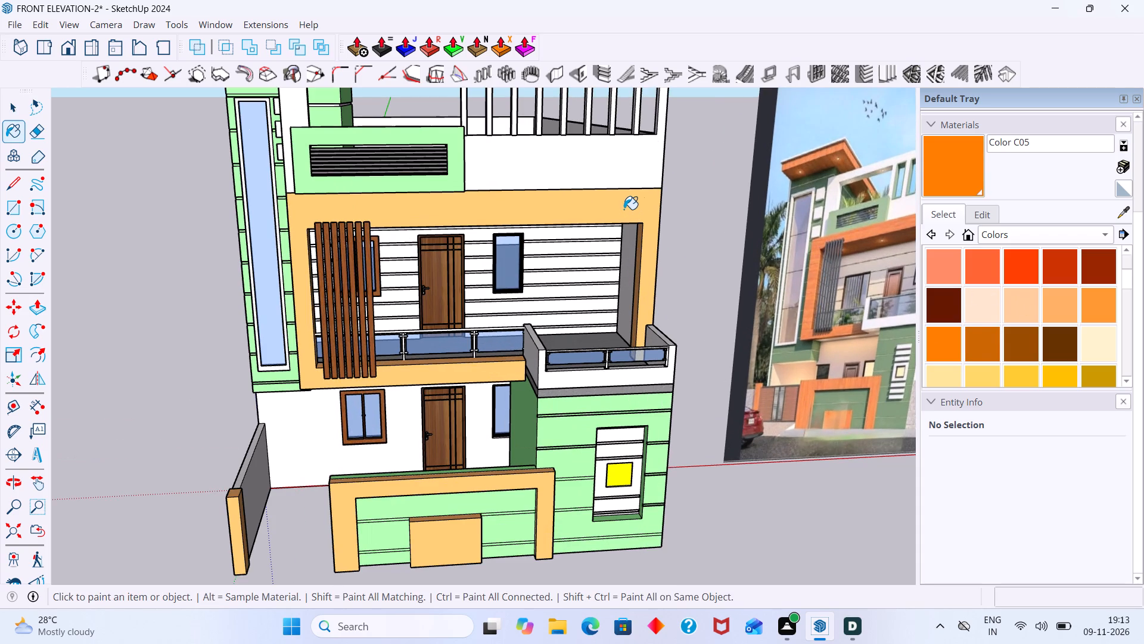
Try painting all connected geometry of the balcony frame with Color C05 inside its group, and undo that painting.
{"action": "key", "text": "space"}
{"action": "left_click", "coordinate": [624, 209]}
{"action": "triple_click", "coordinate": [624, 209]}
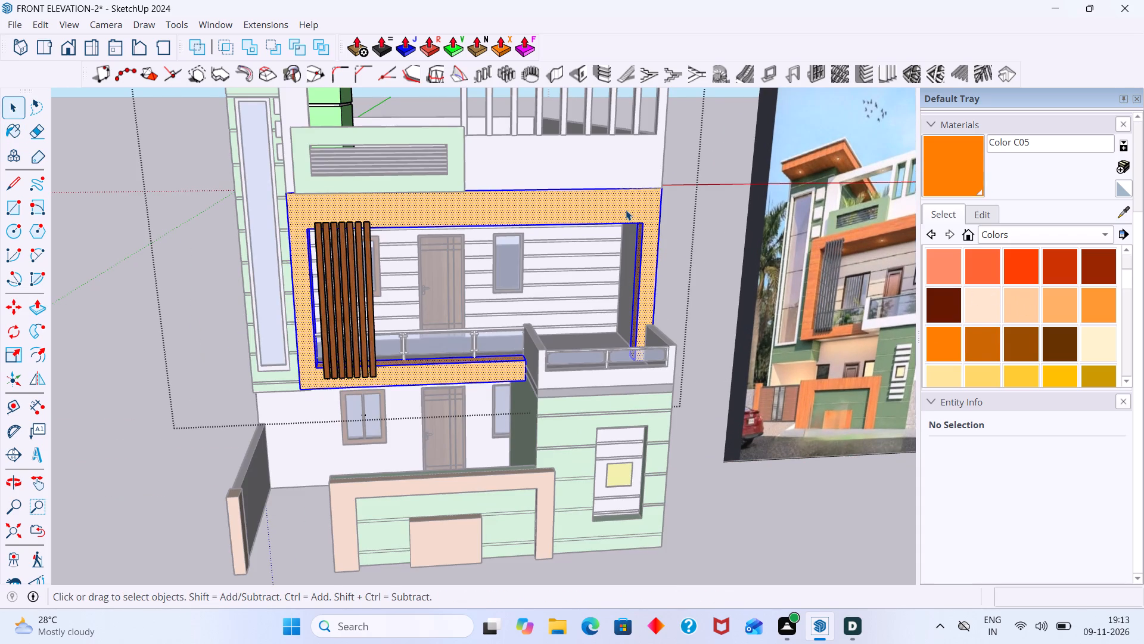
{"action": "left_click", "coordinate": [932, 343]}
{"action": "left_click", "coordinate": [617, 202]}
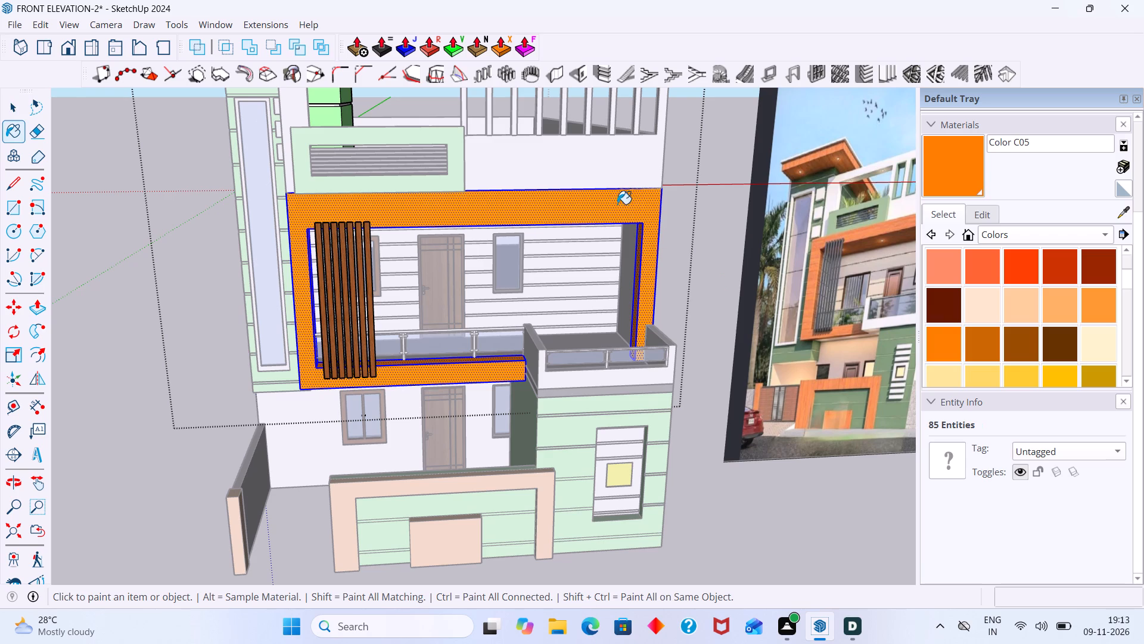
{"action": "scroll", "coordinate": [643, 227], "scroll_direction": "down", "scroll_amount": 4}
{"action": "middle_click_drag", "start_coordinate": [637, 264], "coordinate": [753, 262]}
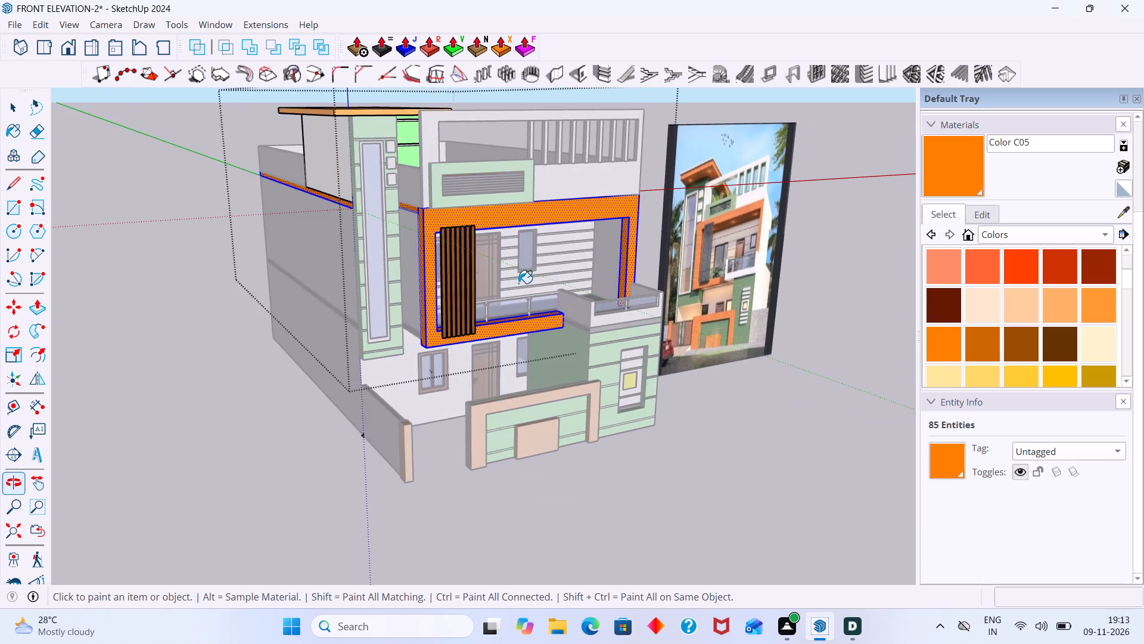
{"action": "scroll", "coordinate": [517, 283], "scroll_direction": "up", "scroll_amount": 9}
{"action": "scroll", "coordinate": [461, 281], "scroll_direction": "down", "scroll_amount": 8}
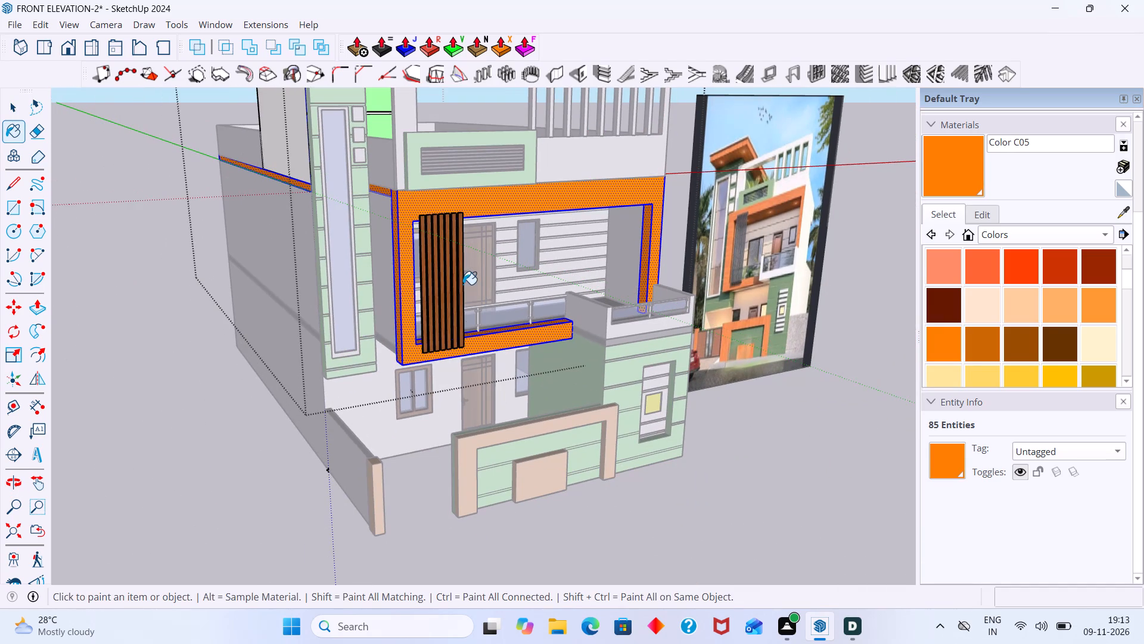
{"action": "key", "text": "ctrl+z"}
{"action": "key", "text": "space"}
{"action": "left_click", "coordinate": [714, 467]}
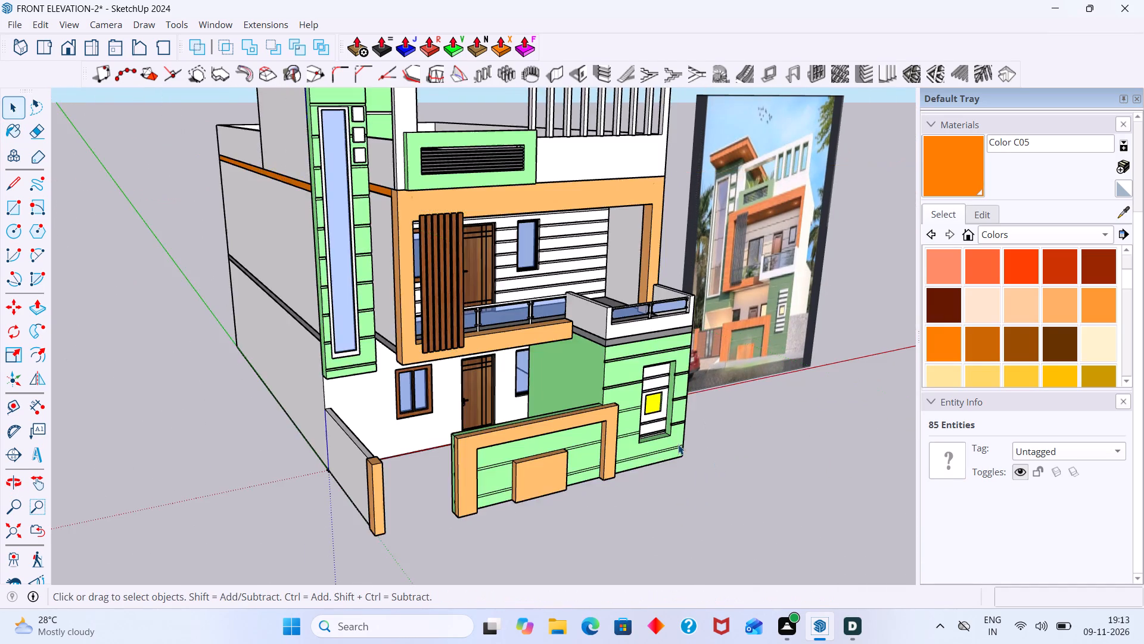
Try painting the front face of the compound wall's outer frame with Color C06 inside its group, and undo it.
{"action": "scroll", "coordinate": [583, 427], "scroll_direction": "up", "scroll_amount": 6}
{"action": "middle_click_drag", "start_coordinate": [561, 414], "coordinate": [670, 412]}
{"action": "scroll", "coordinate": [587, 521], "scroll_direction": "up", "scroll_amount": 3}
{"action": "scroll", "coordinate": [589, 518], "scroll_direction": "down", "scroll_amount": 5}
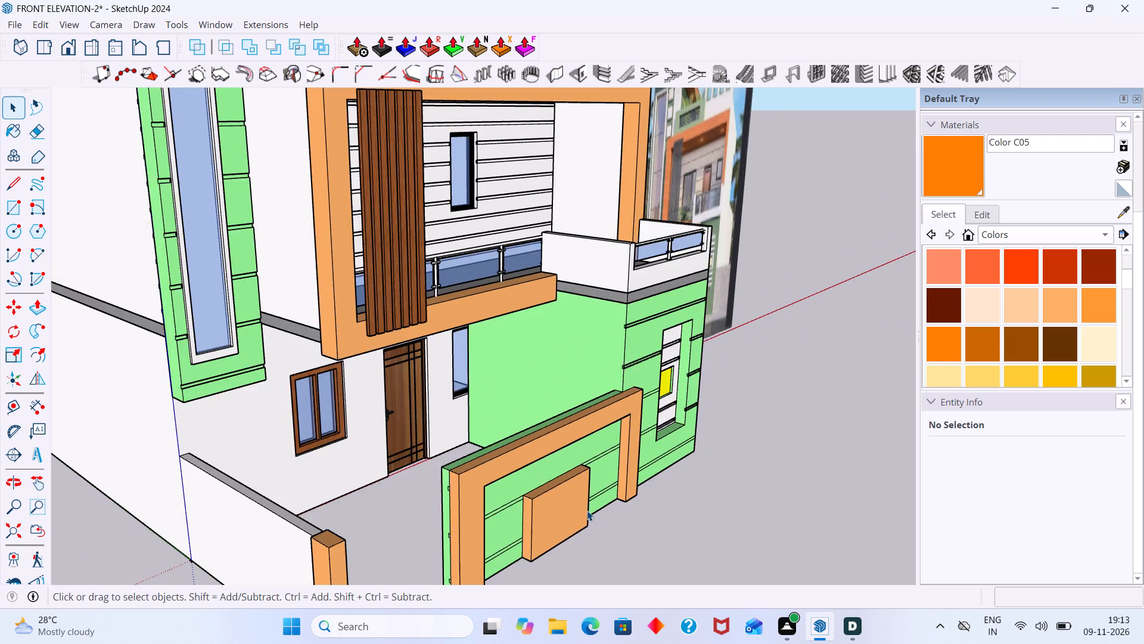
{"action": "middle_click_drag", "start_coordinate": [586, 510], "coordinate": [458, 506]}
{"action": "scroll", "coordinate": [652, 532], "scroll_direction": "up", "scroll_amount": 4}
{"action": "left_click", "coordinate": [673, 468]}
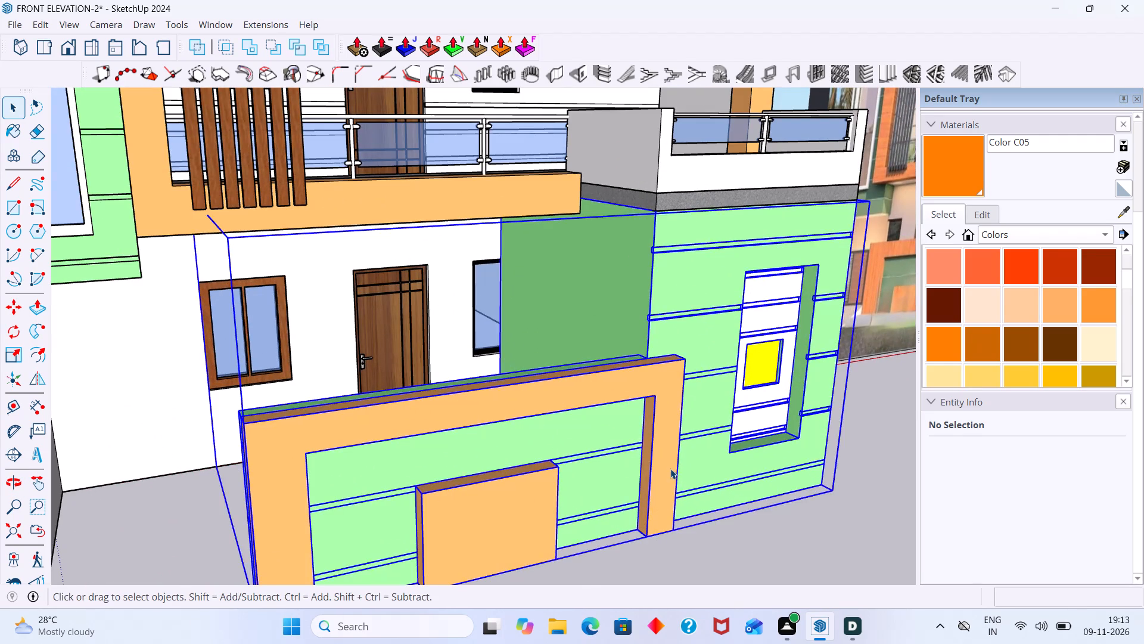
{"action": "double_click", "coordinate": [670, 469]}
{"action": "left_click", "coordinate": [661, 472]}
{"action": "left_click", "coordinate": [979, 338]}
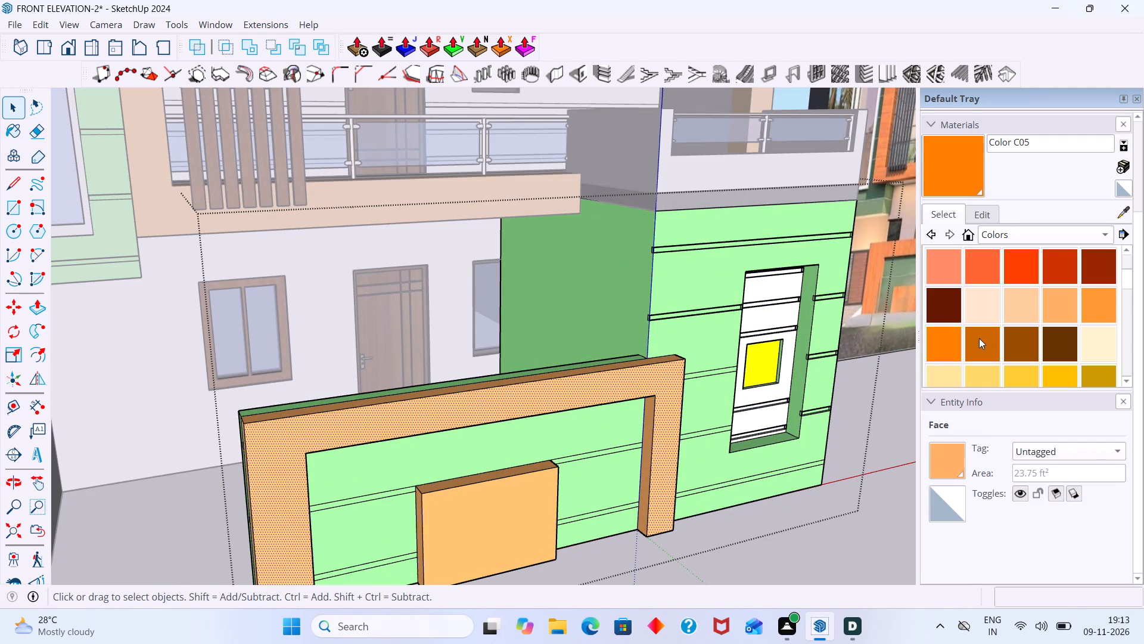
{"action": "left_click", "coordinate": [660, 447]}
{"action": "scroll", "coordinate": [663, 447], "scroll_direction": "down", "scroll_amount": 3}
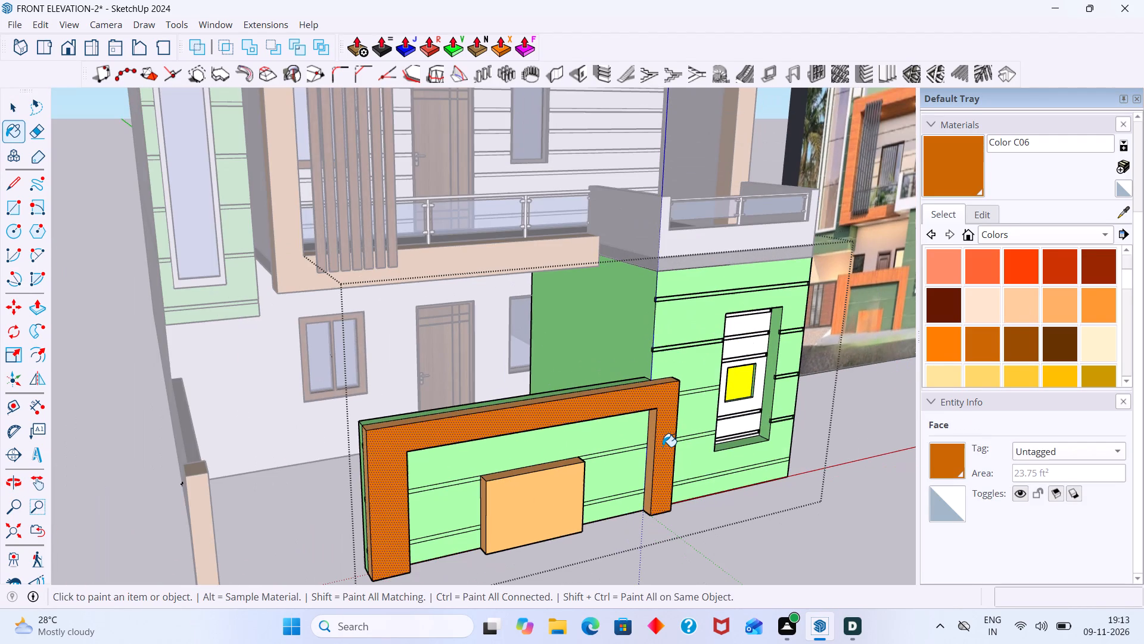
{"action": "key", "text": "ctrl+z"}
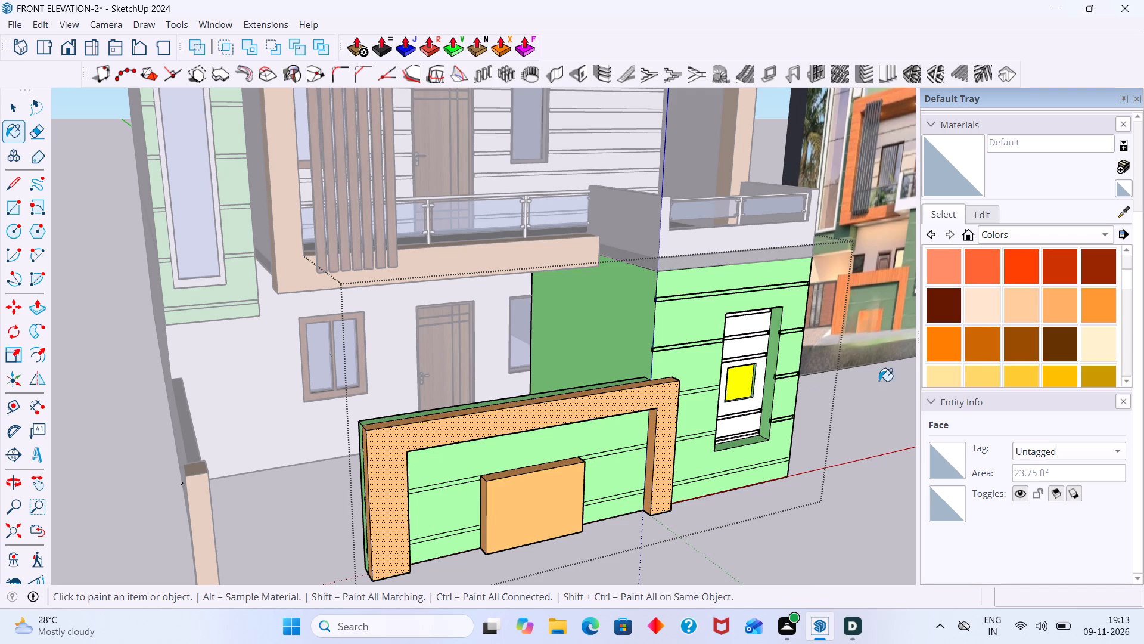
Paint the front face of the raised centre panel on the compound wall with Color C05.
{"action": "left_click", "coordinate": [948, 342]}
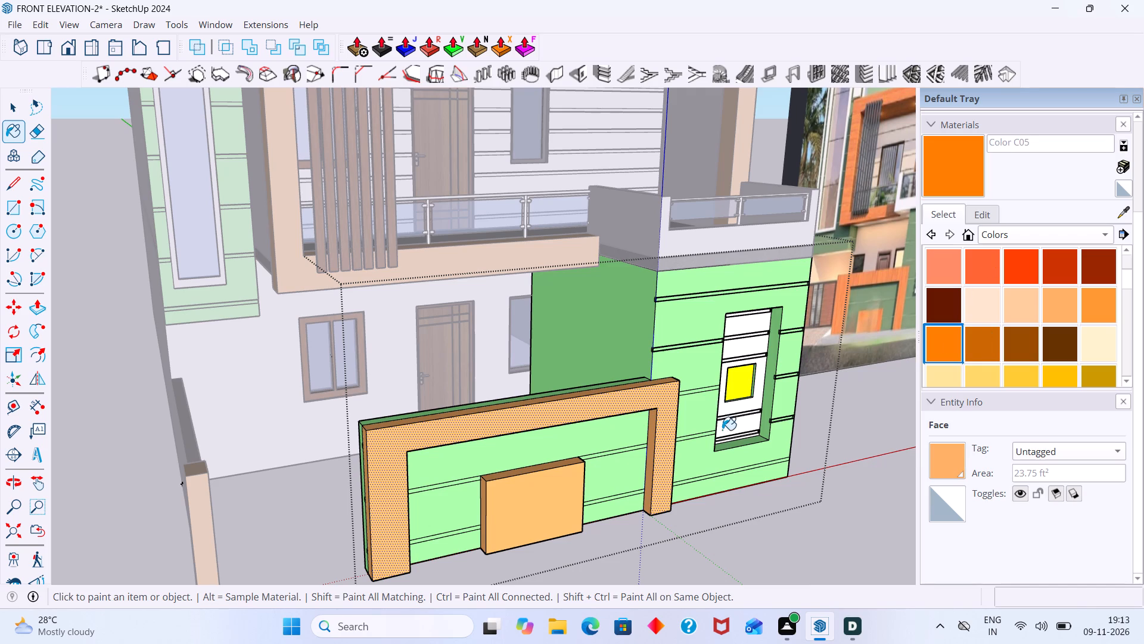
{"action": "scroll", "coordinate": [595, 463], "scroll_direction": "up", "scroll_amount": 2}
{"action": "left_click", "coordinate": [550, 508]}
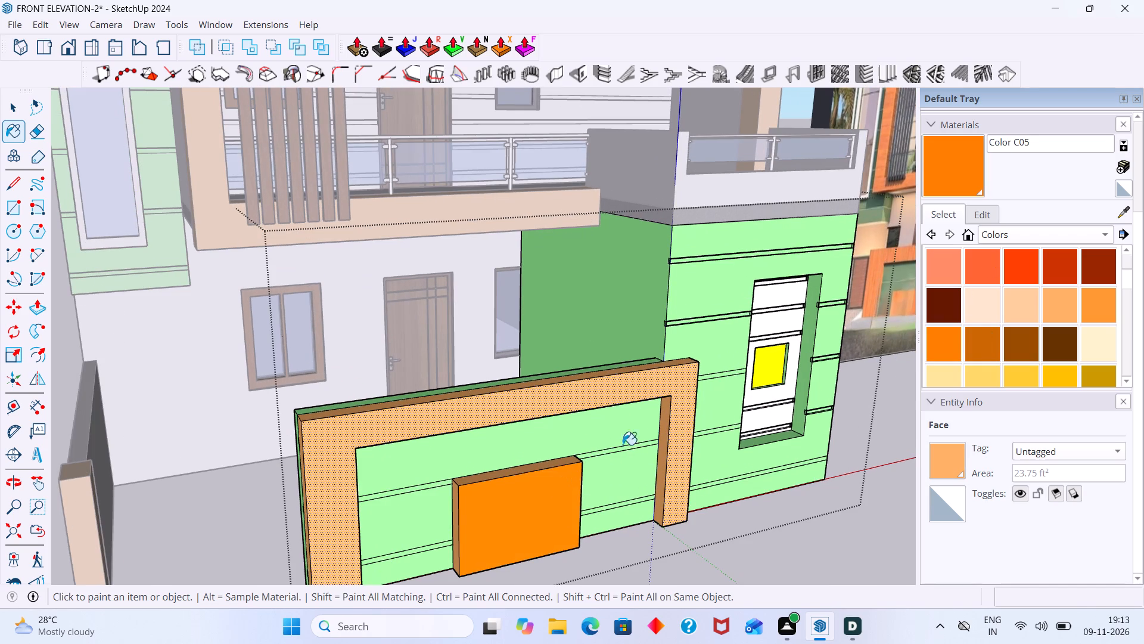
Paint the front face of the compound wall's outer frame with Color C05.
{"action": "scroll", "coordinate": [638, 438], "scroll_direction": "up", "scroll_amount": 3}
{"action": "scroll", "coordinate": [660, 436], "scroll_direction": "down", "scroll_amount": 6}
{"action": "scroll", "coordinate": [663, 438], "scroll_direction": "up", "scroll_amount": 2}
{"action": "left_click", "coordinate": [688, 425]}
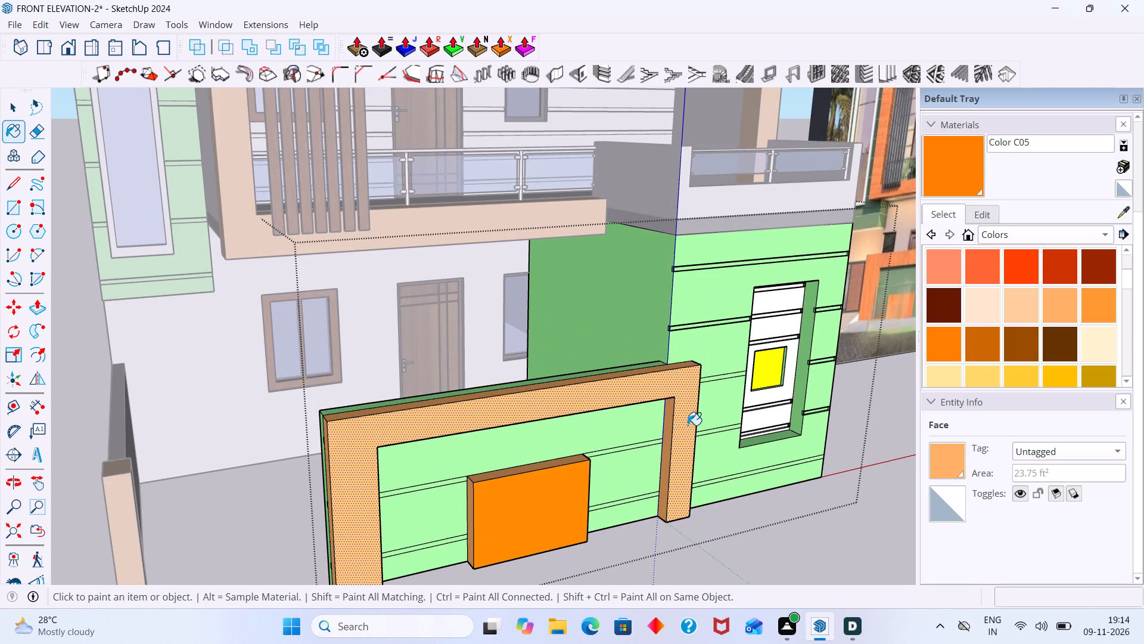
Paint the top and left side faces of the raised centre panel with Color C05.
{"action": "scroll", "coordinate": [668, 422], "scroll_direction": "down", "scroll_amount": 2}
{"action": "middle_click_drag", "start_coordinate": [648, 404], "coordinate": [699, 394]}
{"action": "scroll", "coordinate": [573, 460], "scroll_direction": "up", "scroll_amount": 13}
{"action": "left_click", "coordinate": [538, 443]}
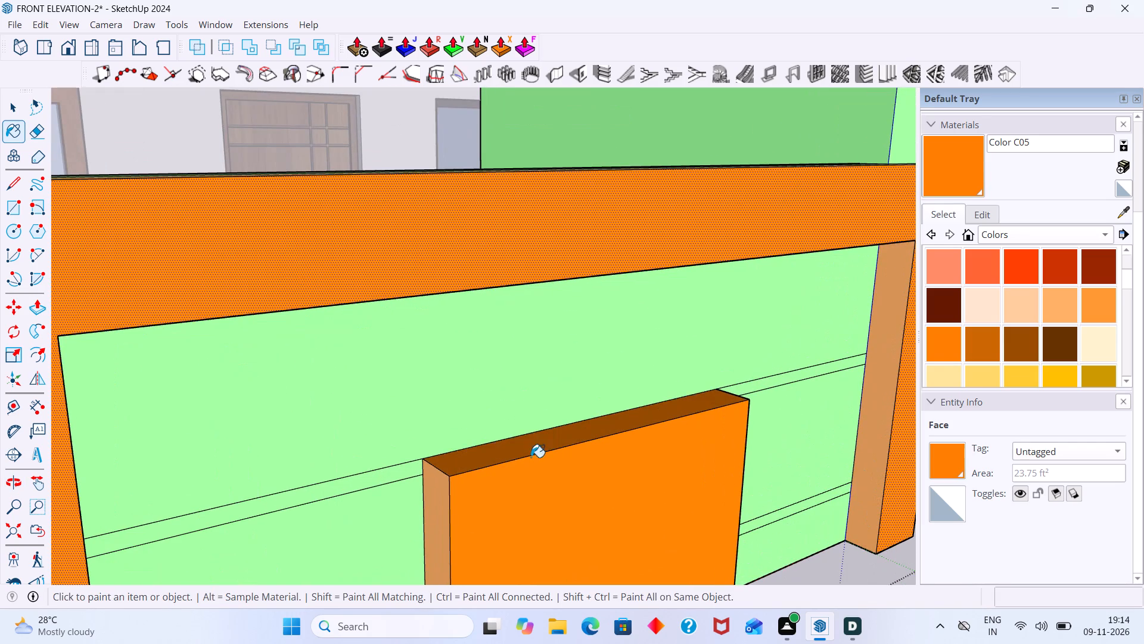
{"action": "middle_click_drag", "start_coordinate": [521, 467], "coordinate": [573, 436]}
{"action": "left_click", "coordinate": [443, 488]}
Paint the inner side of the frame's right leg and the underside of its top beam with Color C05.
{"action": "scroll", "coordinate": [450, 484], "scroll_direction": "down", "scroll_amount": 8}
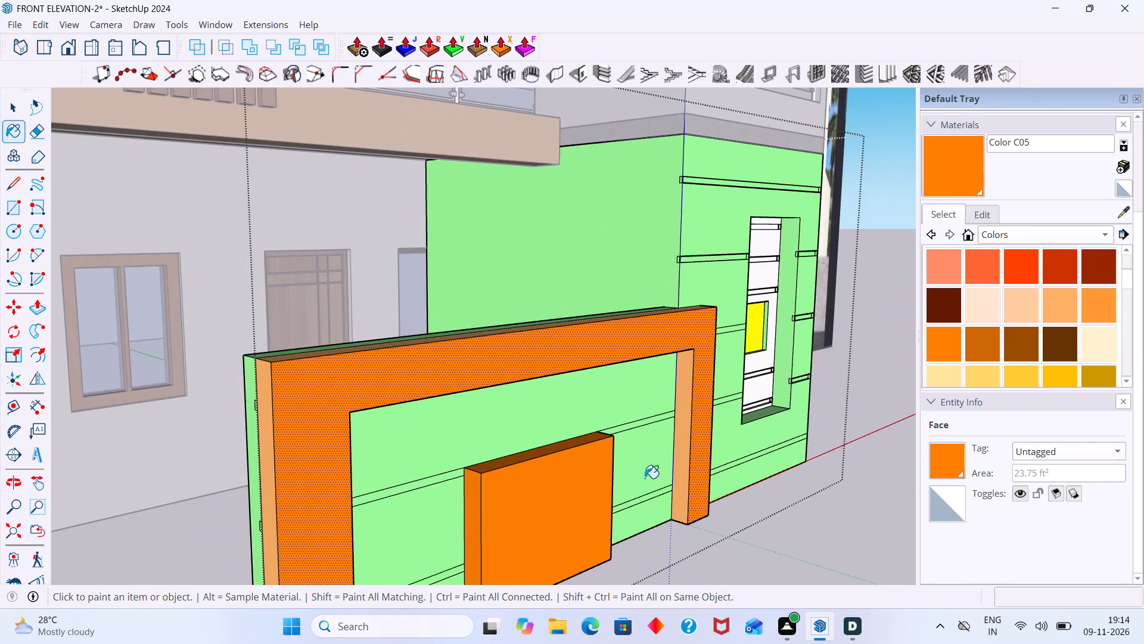
{"action": "middle_click_drag", "start_coordinate": [633, 474], "coordinate": [534, 467]}
{"action": "scroll", "coordinate": [592, 444], "scroll_direction": "up", "scroll_amount": 3}
{"action": "middle_click_drag", "start_coordinate": [600, 432], "coordinate": [682, 380]}
{"action": "scroll", "coordinate": [726, 349], "scroll_direction": "up", "scroll_amount": 3}
{"action": "left_click", "coordinate": [735, 325]}
{"action": "scroll", "coordinate": [732, 311], "scroll_direction": "down", "scroll_amount": 1}
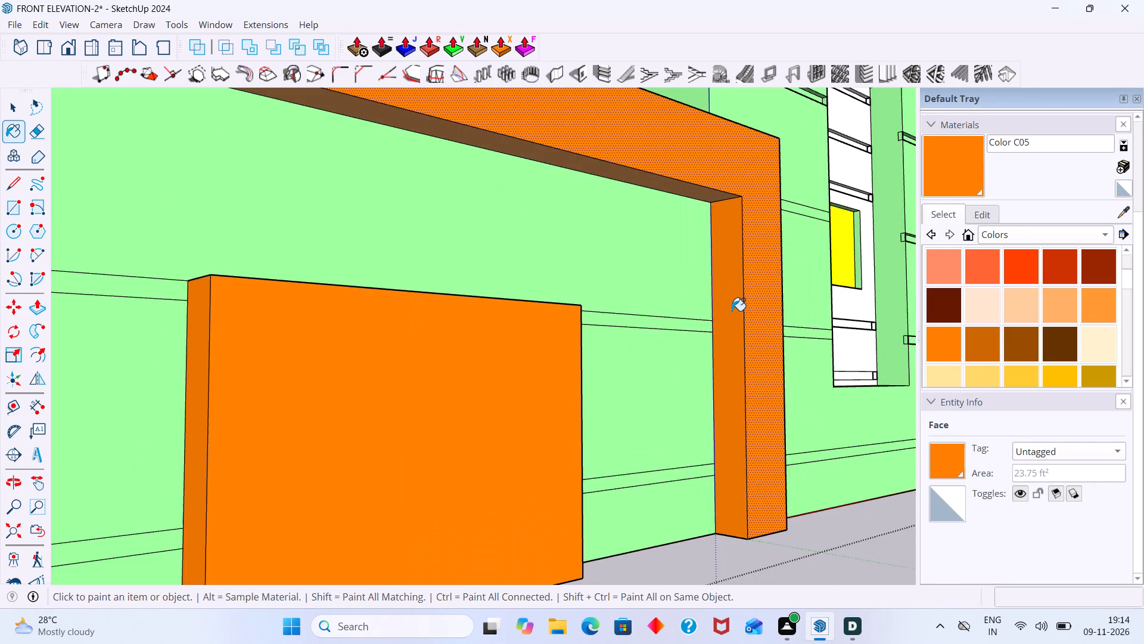
{"action": "scroll", "coordinate": [732, 311], "scroll_direction": "down", "scroll_amount": 6}
{"action": "middle_click_drag", "start_coordinate": [733, 227], "coordinate": [745, 179]}
{"action": "scroll", "coordinate": [726, 208], "scroll_direction": "up", "scroll_amount": 11}
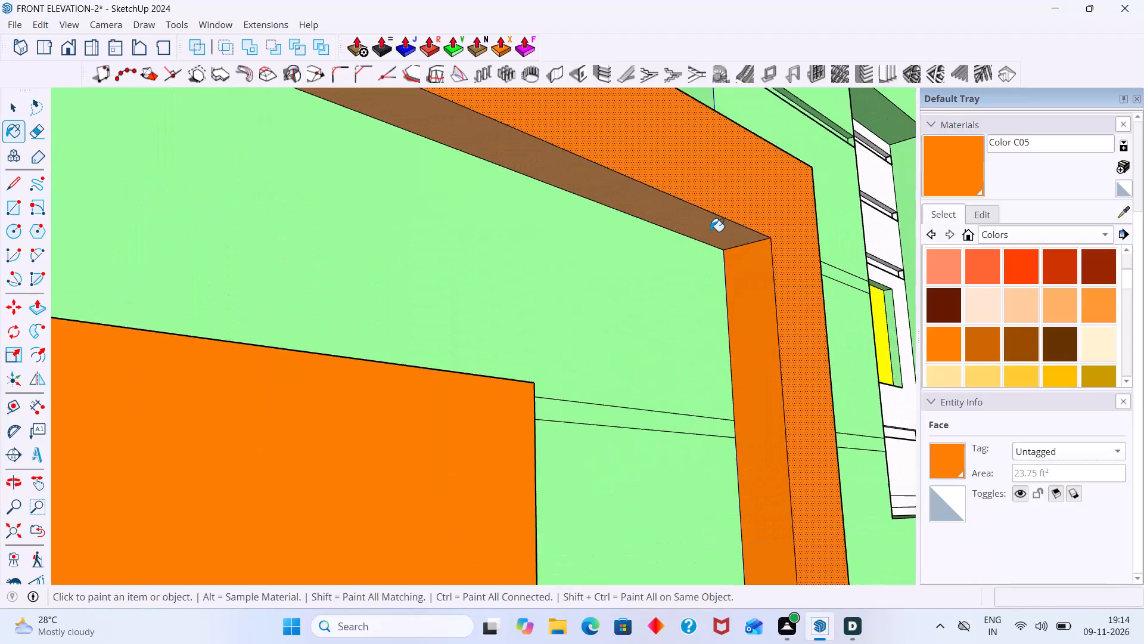
{"action": "scroll", "coordinate": [710, 231], "scroll_direction": "up", "scroll_amount": 2}
{"action": "left_click", "coordinate": [710, 231]}
Paint the outer side face of the frame's left leg with Color C05.
{"action": "scroll", "coordinate": [710, 231], "scroll_direction": "down", "scroll_amount": 16}
{"action": "middle_click_drag", "start_coordinate": [530, 264], "coordinate": [257, 318]}
{"action": "scroll", "coordinate": [277, 328], "scroll_direction": "down", "scroll_amount": 2}
{"action": "middle_click_drag", "start_coordinate": [318, 345], "coordinate": [452, 355], "text": "shift"}
{"action": "scroll", "coordinate": [446, 357], "scroll_direction": "down", "scroll_amount": 2}
{"action": "middle_click_drag", "start_coordinate": [461, 356], "coordinate": [508, 453]}
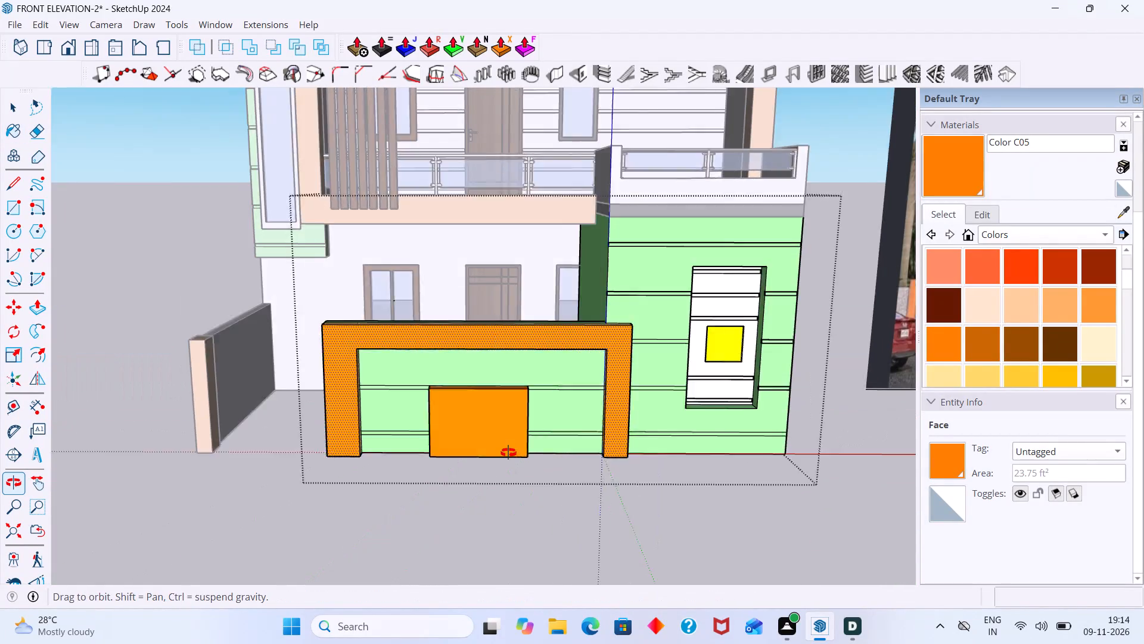
{"action": "middle_click_drag", "start_coordinate": [508, 453], "coordinate": [514, 466]}
{"action": "middle_click_drag", "start_coordinate": [505, 459], "coordinate": [775, 447]}
{"action": "scroll", "coordinate": [605, 423], "scroll_direction": "up", "scroll_amount": 7}
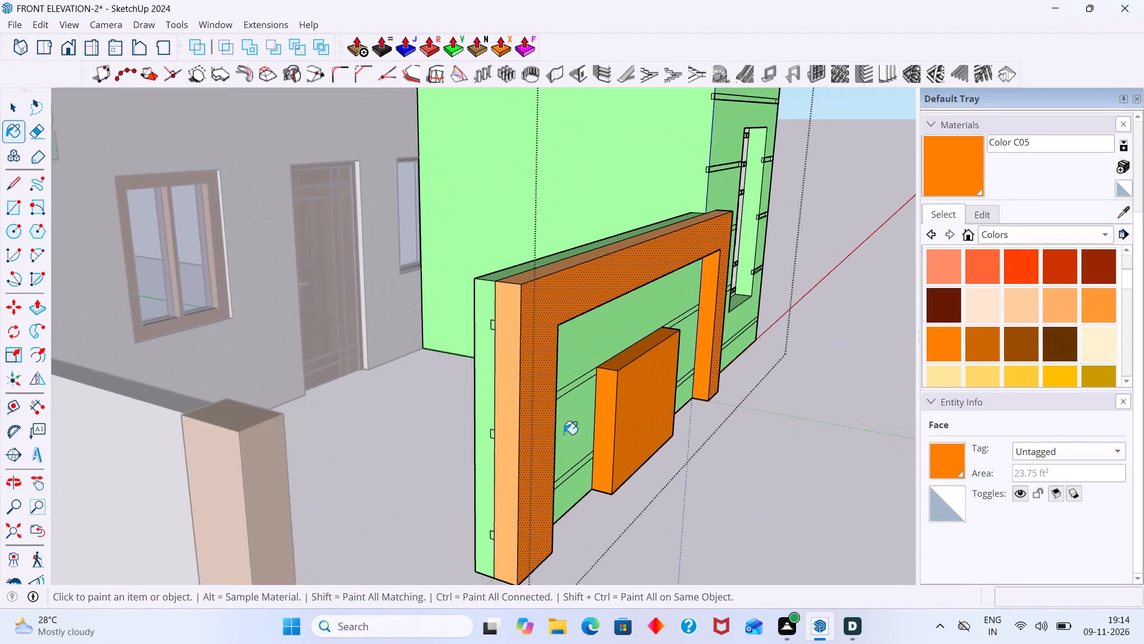
{"action": "scroll", "coordinate": [564, 434], "scroll_direction": "up", "scroll_amount": 2}
{"action": "left_click", "coordinate": [498, 366]}
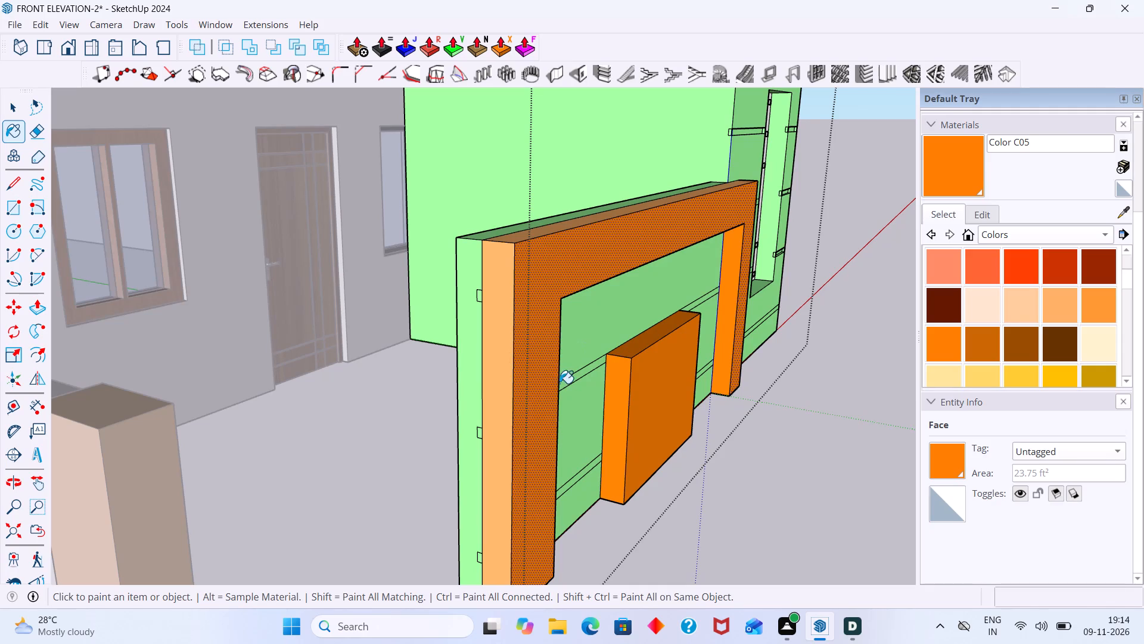
Go over the centre panel's left side and front again, and paint its right side face with Color C05.
{"action": "left_click", "coordinate": [611, 395]}
{"action": "left_click", "coordinate": [624, 391]}
{"action": "middle_click_drag", "start_coordinate": [649, 356], "coordinate": [579, 370]}
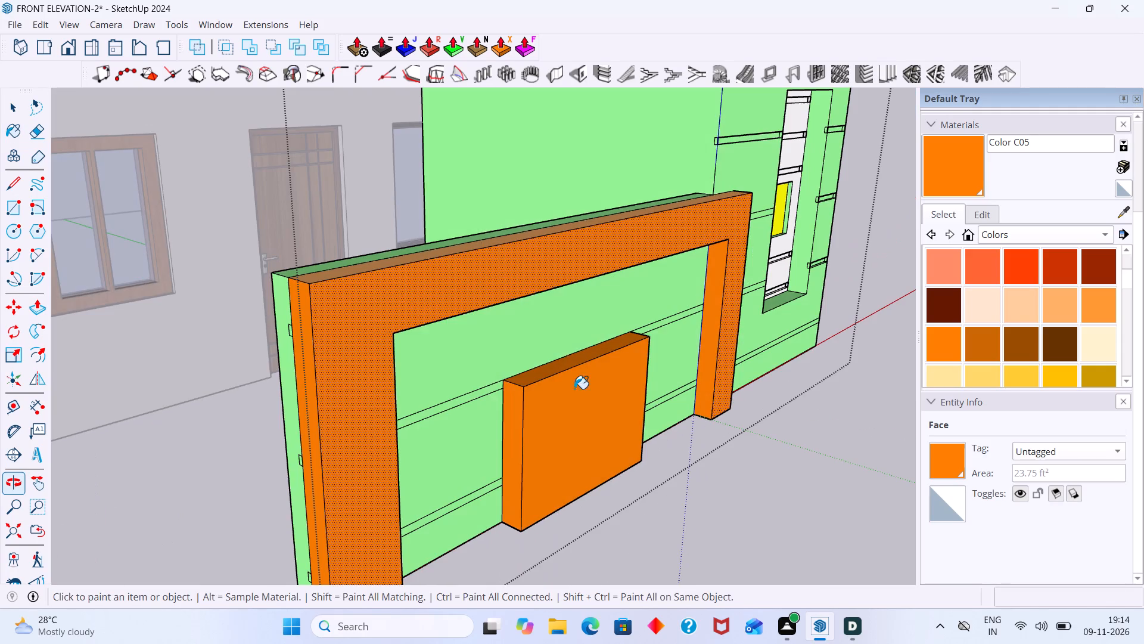
{"action": "left_click", "coordinate": [577, 400]}
{"action": "middle_click_drag", "start_coordinate": [603, 371], "coordinate": [392, 401]}
{"action": "middle_click_drag", "start_coordinate": [408, 402], "coordinate": [161, 428]}
{"action": "scroll", "coordinate": [164, 417], "scroll_direction": "up", "scroll_amount": 4}
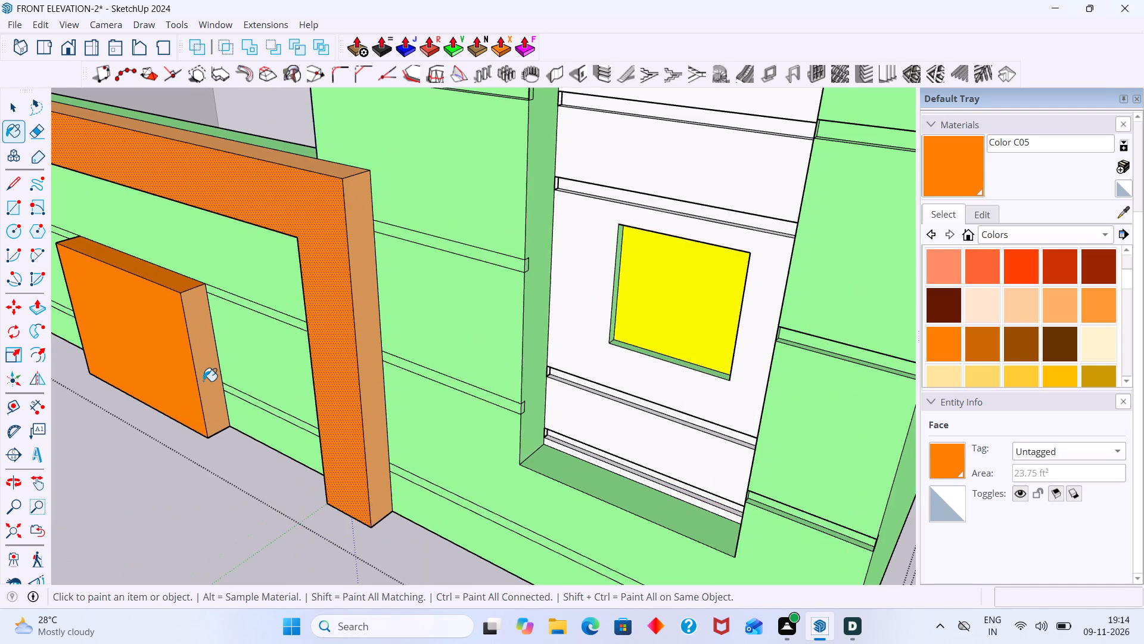
{"action": "left_click", "coordinate": [204, 380]}
Paint the frame's right leg on its outer side and underside, plus the centre panel's underside, with Color C05.
{"action": "scroll", "coordinate": [204, 380], "scroll_direction": "down", "scroll_amount": 5}
{"action": "middle_click_drag", "start_coordinate": [208, 402], "coordinate": [251, 323]}
{"action": "scroll", "coordinate": [352, 322], "scroll_direction": "up", "scroll_amount": 5}
{"action": "left_click", "coordinate": [345, 324]}
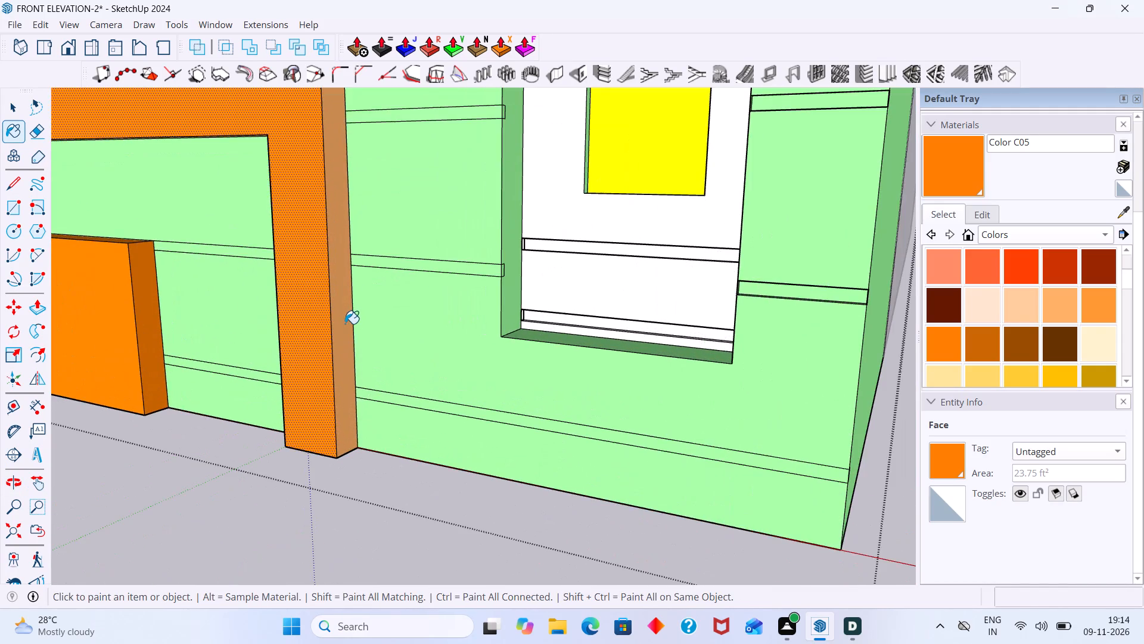
{"action": "scroll", "coordinate": [344, 324], "scroll_direction": "down", "scroll_amount": 9}
{"action": "middle_click_drag", "start_coordinate": [293, 377], "coordinate": [365, 206]}
{"action": "scroll", "coordinate": [381, 206], "scroll_direction": "up", "scroll_amount": 8}
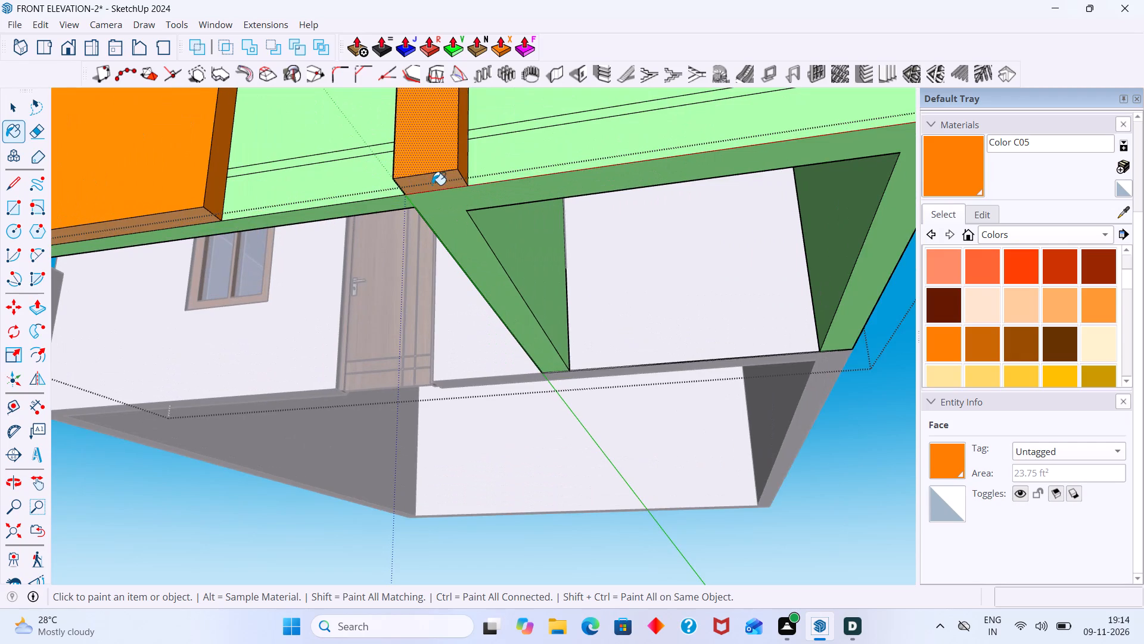
{"action": "left_click", "coordinate": [432, 185]}
{"action": "scroll", "coordinate": [422, 184], "scroll_direction": "down", "scroll_amount": 3}
{"action": "scroll", "coordinate": [214, 236], "scroll_direction": "up", "scroll_amount": 6}
{"action": "left_click", "coordinate": [243, 162]}
Paint the top face of the compound wall's outer frame with Color C05.
{"action": "scroll", "coordinate": [243, 162], "scroll_direction": "down", "scroll_amount": 4}
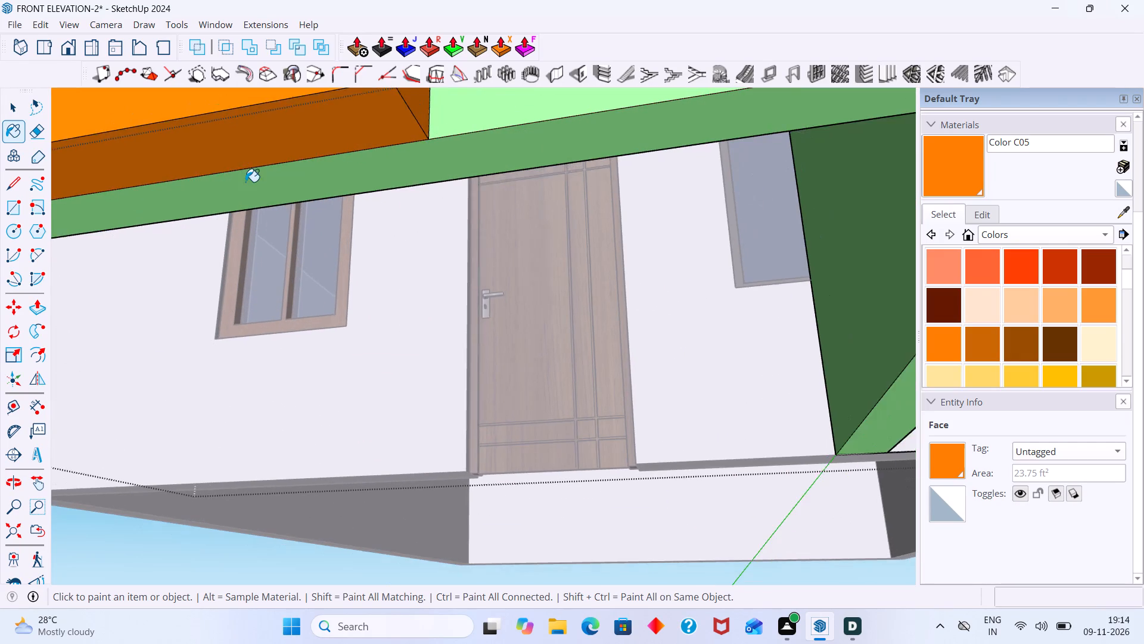
{"action": "scroll", "coordinate": [245, 182], "scroll_direction": "down", "scroll_amount": 19}
{"action": "middle_click_drag", "start_coordinate": [293, 253], "coordinate": [611, 398]}
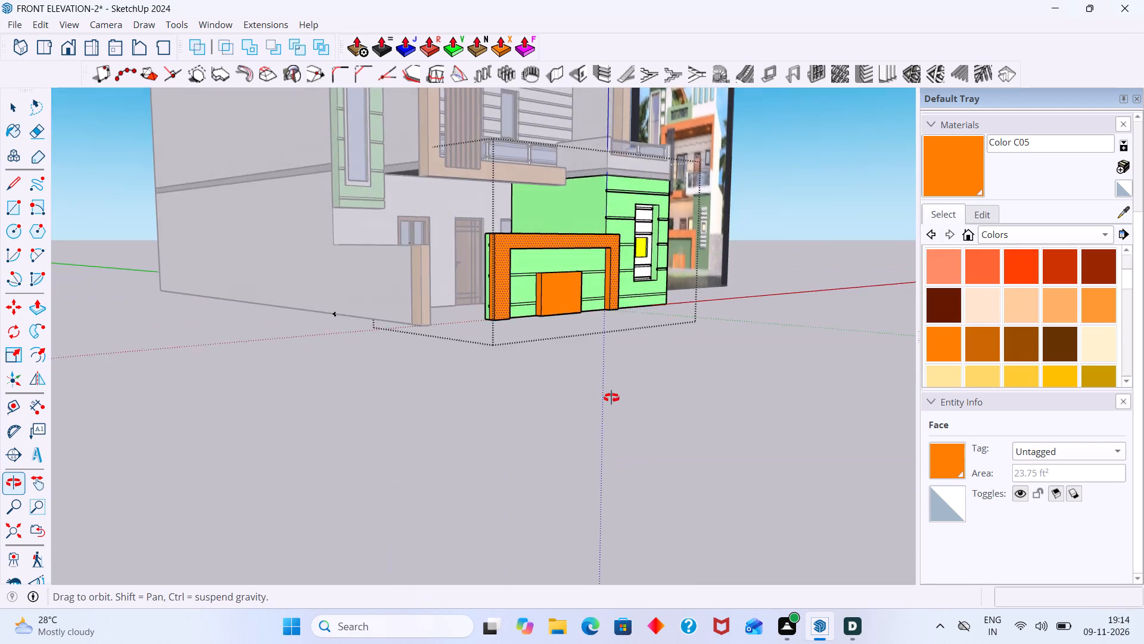
{"action": "middle_click_drag", "start_coordinate": [611, 398], "coordinate": [521, 427]}
{"action": "scroll", "coordinate": [387, 373], "scroll_direction": "up", "scroll_amount": 8}
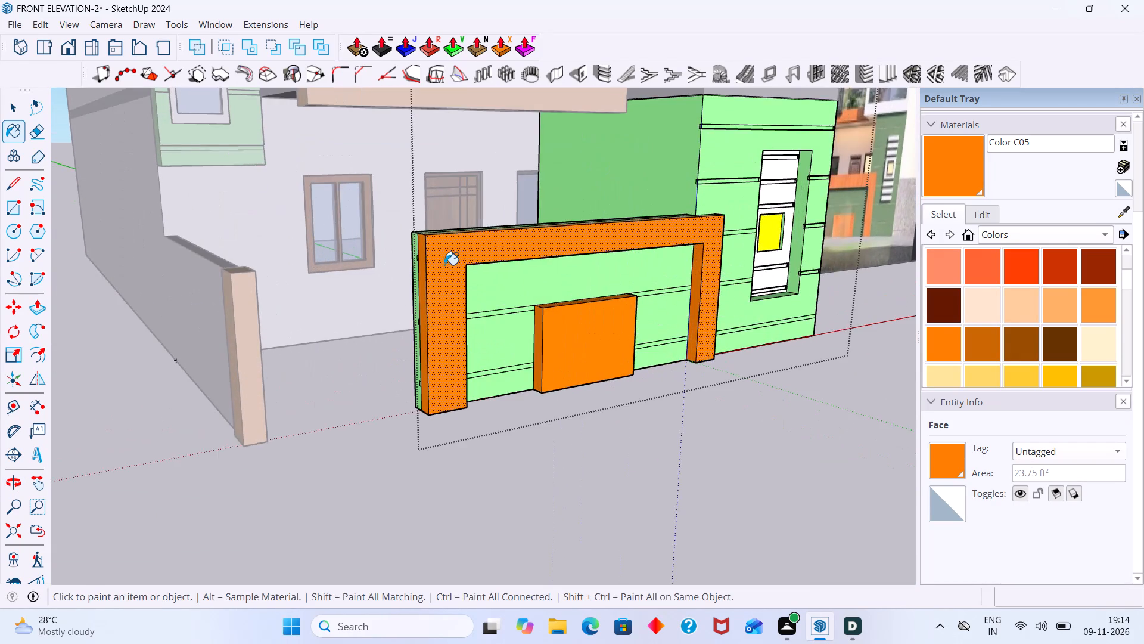
{"action": "middle_click_drag", "start_coordinate": [444, 264], "coordinate": [588, 389]}
{"action": "scroll", "coordinate": [568, 361], "scroll_direction": "up", "scroll_amount": 3}
{"action": "middle_click", "coordinate": [568, 361]}
{"action": "left_click", "coordinate": [577, 358]}
Check the frame's top and sides for unpainted faces, going over the outer right side again, and close the group.
{"action": "scroll", "coordinate": [580, 353], "scroll_direction": "down", "scroll_amount": 3}
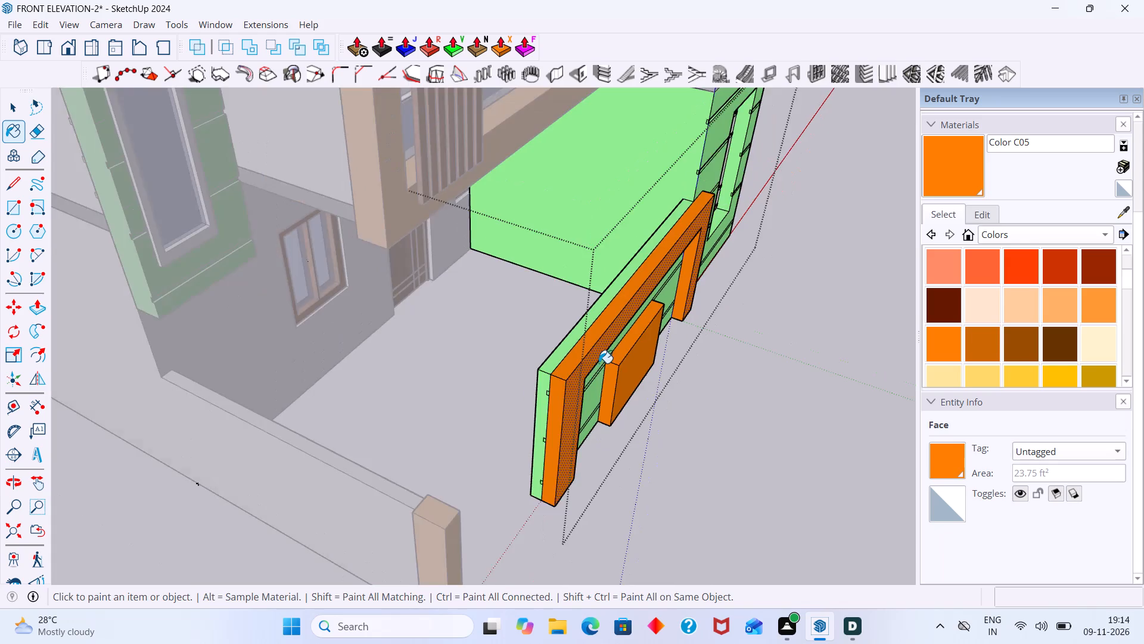
{"action": "middle_click_drag", "start_coordinate": [598, 358], "coordinate": [447, 345]}
{"action": "middle_click_drag", "start_coordinate": [654, 378], "coordinate": [543, 373]}
{"action": "scroll", "coordinate": [518, 377], "scroll_direction": "up", "scroll_amount": 5}
{"action": "middle_click_drag", "start_coordinate": [669, 354], "coordinate": [519, 354]}
{"action": "scroll", "coordinate": [533, 358], "scroll_direction": "down", "scroll_amount": 2}
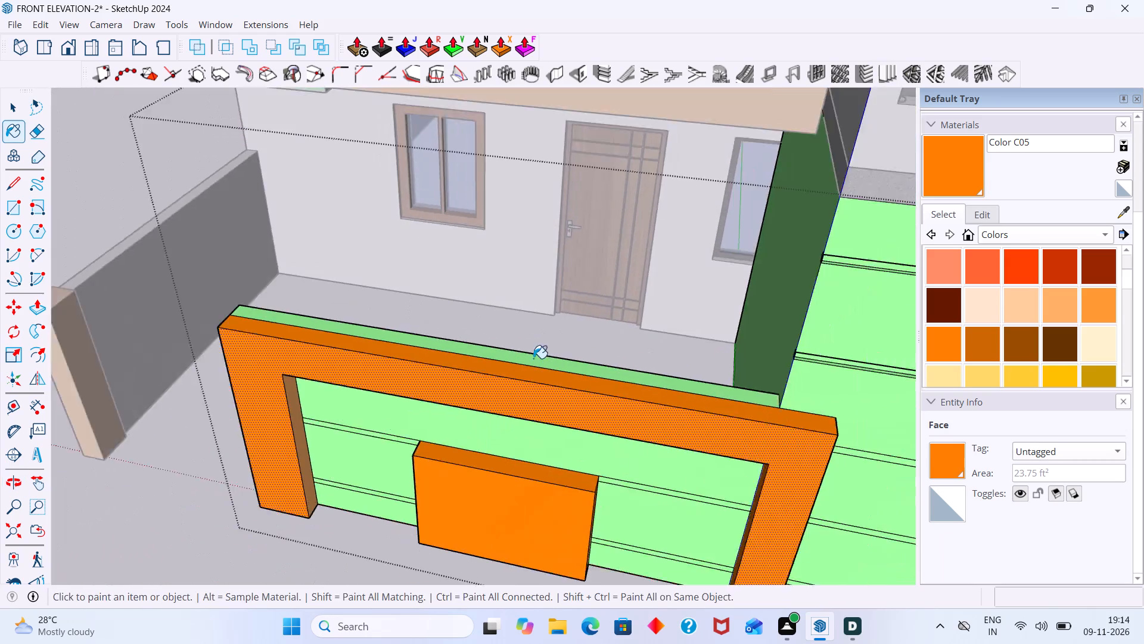
{"action": "scroll", "coordinate": [533, 358], "scroll_direction": "down", "scroll_amount": 7}
{"action": "middle_click_drag", "start_coordinate": [686, 427], "coordinate": [489, 393]}
{"action": "scroll", "coordinate": [567, 447], "scroll_direction": "up", "scroll_amount": 7}
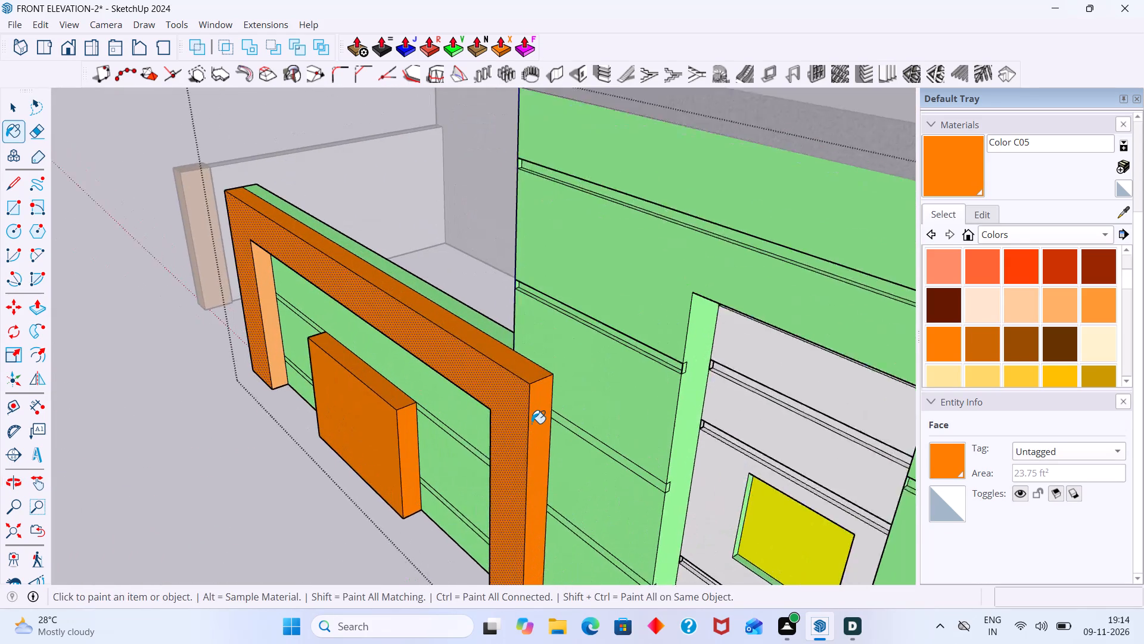
{"action": "scroll", "coordinate": [531, 423], "scroll_direction": "up", "scroll_amount": 2}
{"action": "left_click", "coordinate": [542, 406]}
{"action": "scroll", "coordinate": [530, 378], "scroll_direction": "up", "scroll_amount": 1}
{"action": "scroll", "coordinate": [529, 376], "scroll_direction": "down", "scroll_amount": 5}
{"action": "key", "text": "space"}
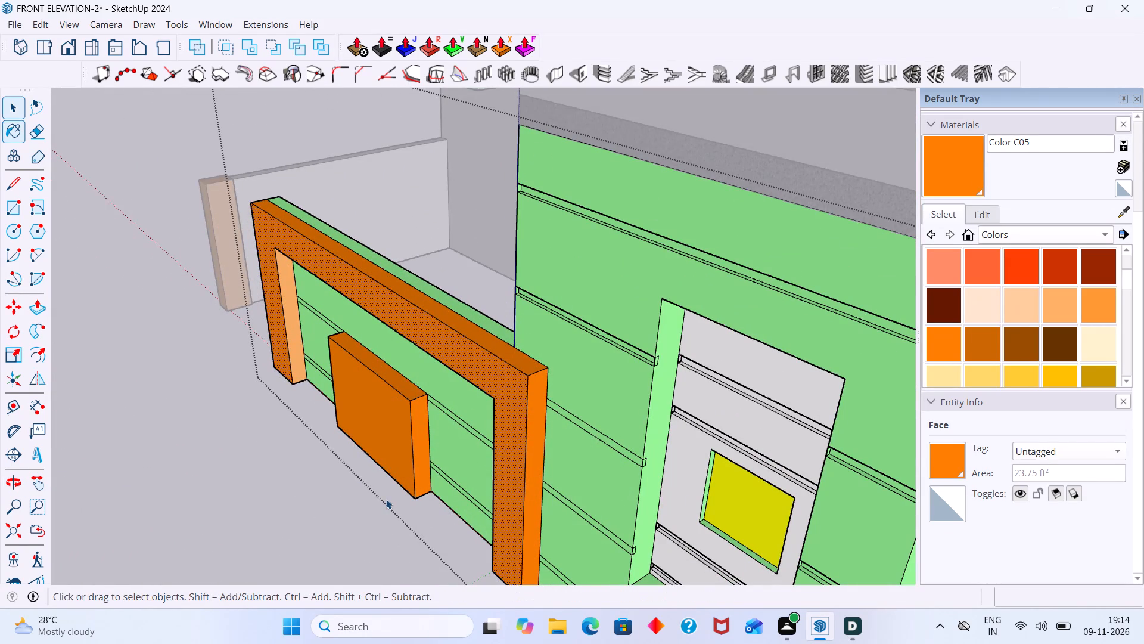
{"action": "left_click", "coordinate": [338, 510]}
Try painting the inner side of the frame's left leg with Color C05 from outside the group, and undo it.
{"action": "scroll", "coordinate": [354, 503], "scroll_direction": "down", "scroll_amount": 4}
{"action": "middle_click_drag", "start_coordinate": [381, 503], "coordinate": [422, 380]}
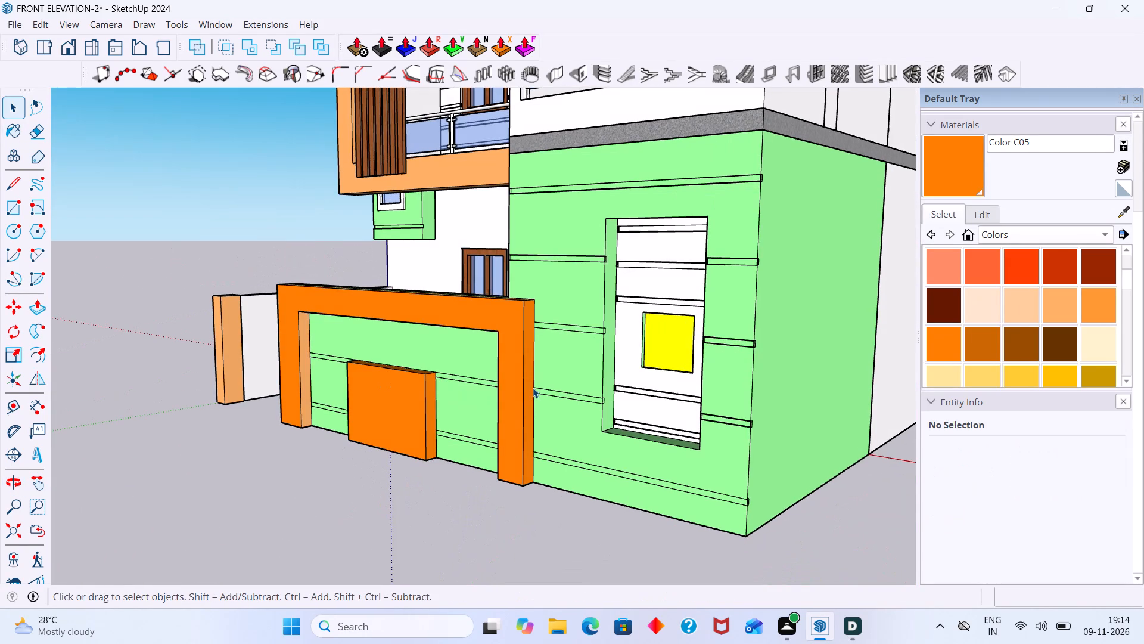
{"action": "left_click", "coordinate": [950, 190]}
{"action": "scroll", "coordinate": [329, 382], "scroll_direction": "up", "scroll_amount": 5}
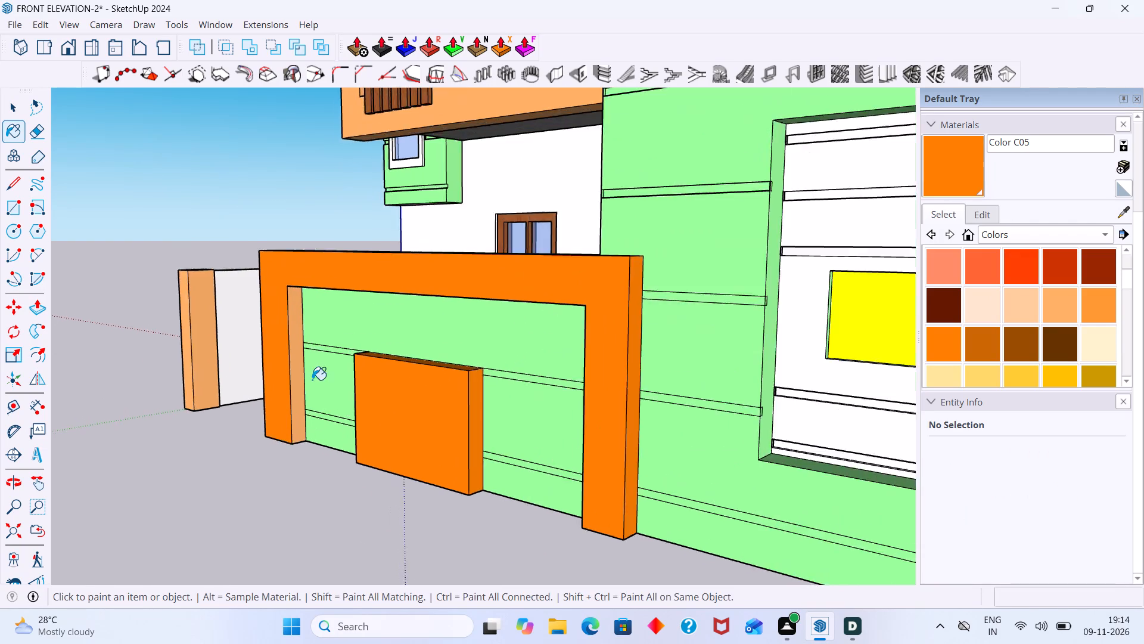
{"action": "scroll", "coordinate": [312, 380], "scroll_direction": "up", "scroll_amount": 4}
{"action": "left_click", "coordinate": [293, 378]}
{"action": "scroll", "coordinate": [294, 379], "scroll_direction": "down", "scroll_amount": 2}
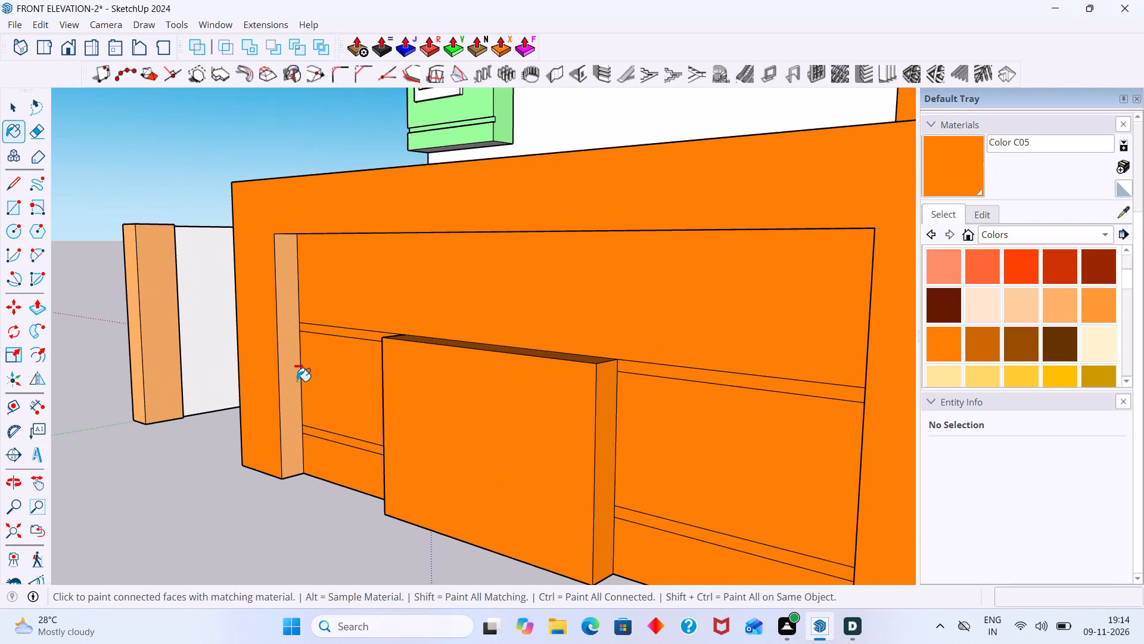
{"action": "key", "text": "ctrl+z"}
Open the compound wall group and paint the inner side face of the frame's left leg with Color C05.
{"action": "key", "text": "space"}
{"action": "triple_click", "coordinate": [292, 388]}
{"action": "left_click", "coordinate": [287, 395]}
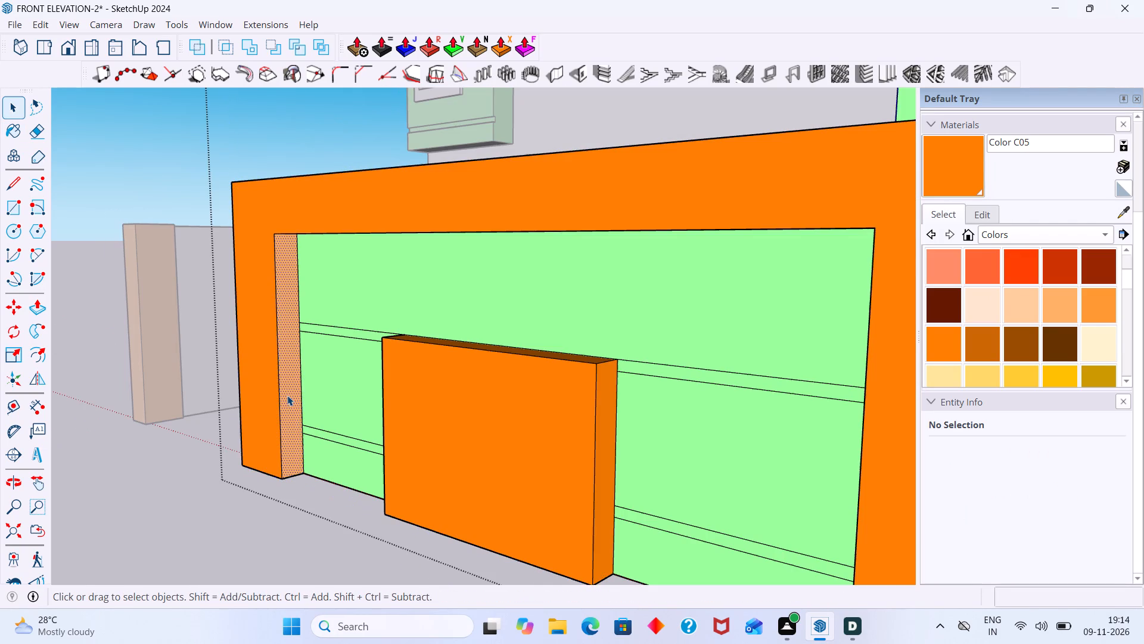
{"action": "left_click", "coordinate": [943, 171]}
{"action": "left_click", "coordinate": [293, 419]}
{"action": "scroll", "coordinate": [293, 419], "scroll_direction": "down", "scroll_amount": 3}
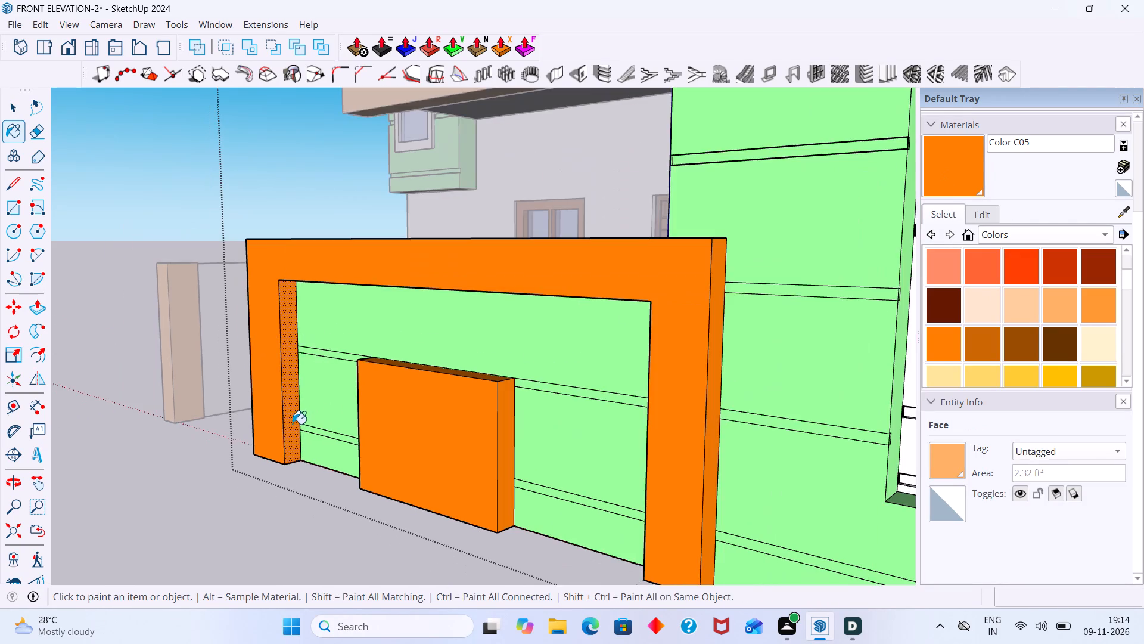
Inspect the compound wall's frame and panel from all sides, close the group, and view the whole house beside the reference image.
{"action": "middle_click_drag", "start_coordinate": [311, 410], "coordinate": [375, 324]}
{"action": "scroll", "coordinate": [379, 325], "scroll_direction": "down", "scroll_amount": 2}
{"action": "middle_click_drag", "start_coordinate": [385, 329], "coordinate": [257, 362], "text": "shift"}
{"action": "scroll", "coordinate": [313, 374], "scroll_direction": "up", "scroll_amount": 1}
{"action": "middle_click_drag", "start_coordinate": [313, 374], "coordinate": [325, 378]}
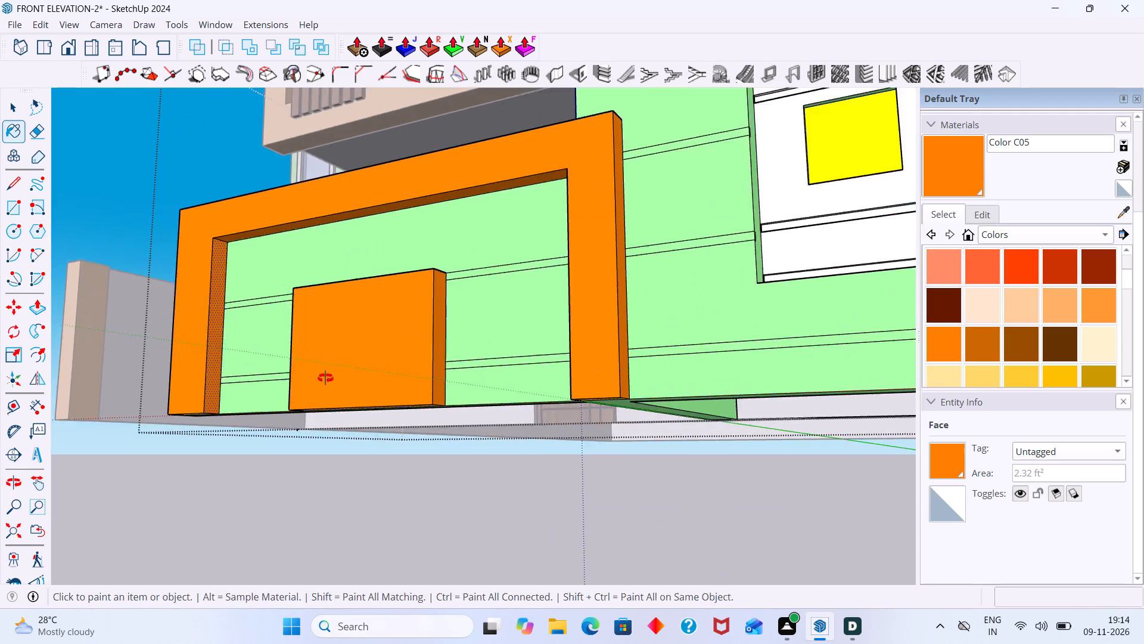
{"action": "middle_click_drag", "start_coordinate": [325, 378], "coordinate": [555, 397]}
{"action": "scroll", "coordinate": [558, 394], "scroll_direction": "down", "scroll_amount": 2}
{"action": "middle_click_drag", "start_coordinate": [534, 400], "coordinate": [233, 400], "text": "shift"}
{"action": "middle_click_drag", "start_coordinate": [520, 446], "coordinate": [660, 422]}
{"action": "scroll", "coordinate": [678, 379], "scroll_direction": "up", "scroll_amount": 3}
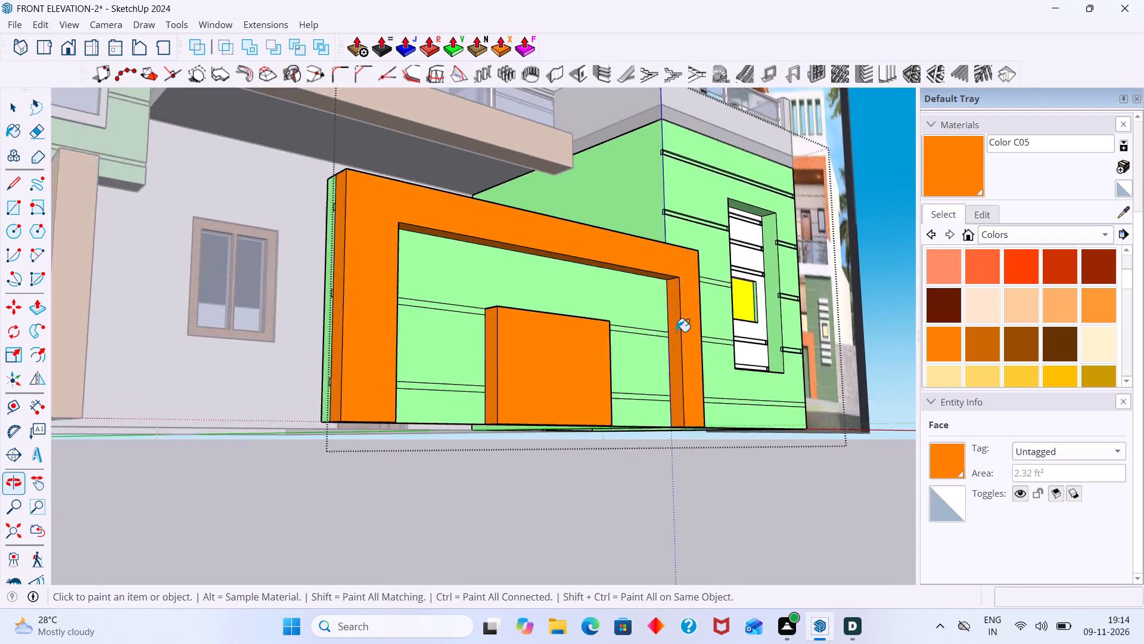
{"action": "scroll", "coordinate": [676, 332], "scroll_direction": "up", "scroll_amount": 2}
{"action": "middle_click_drag", "start_coordinate": [668, 304], "coordinate": [672, 200]}
{"action": "scroll", "coordinate": [672, 199], "scroll_direction": "down", "scroll_amount": 2}
{"action": "middle_click_drag", "start_coordinate": [669, 202], "coordinate": [647, 318], "text": "shift"}
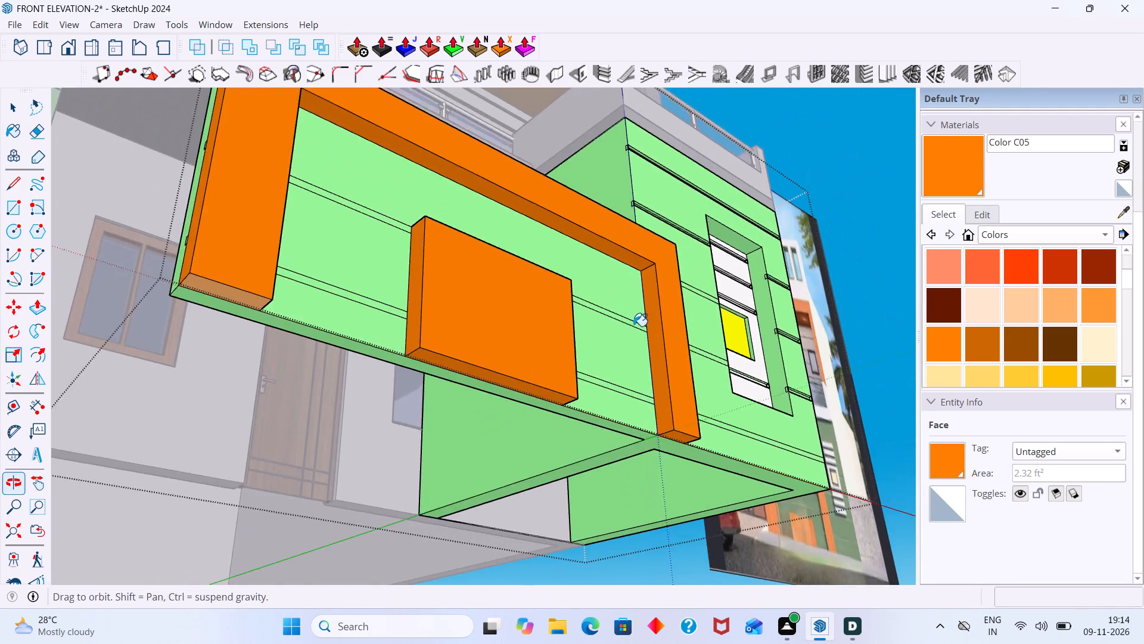
{"action": "scroll", "coordinate": [633, 326], "scroll_direction": "down", "scroll_amount": 1}
{"action": "middle_click_drag", "start_coordinate": [632, 328], "coordinate": [535, 293]}
{"action": "scroll", "coordinate": [535, 291], "scroll_direction": "down", "scroll_amount": 2}
{"action": "middle_click_drag", "start_coordinate": [551, 308], "coordinate": [579, 428], "text": "shift"}
{"action": "middle_click_drag", "start_coordinate": [554, 390], "coordinate": [357, 352]}
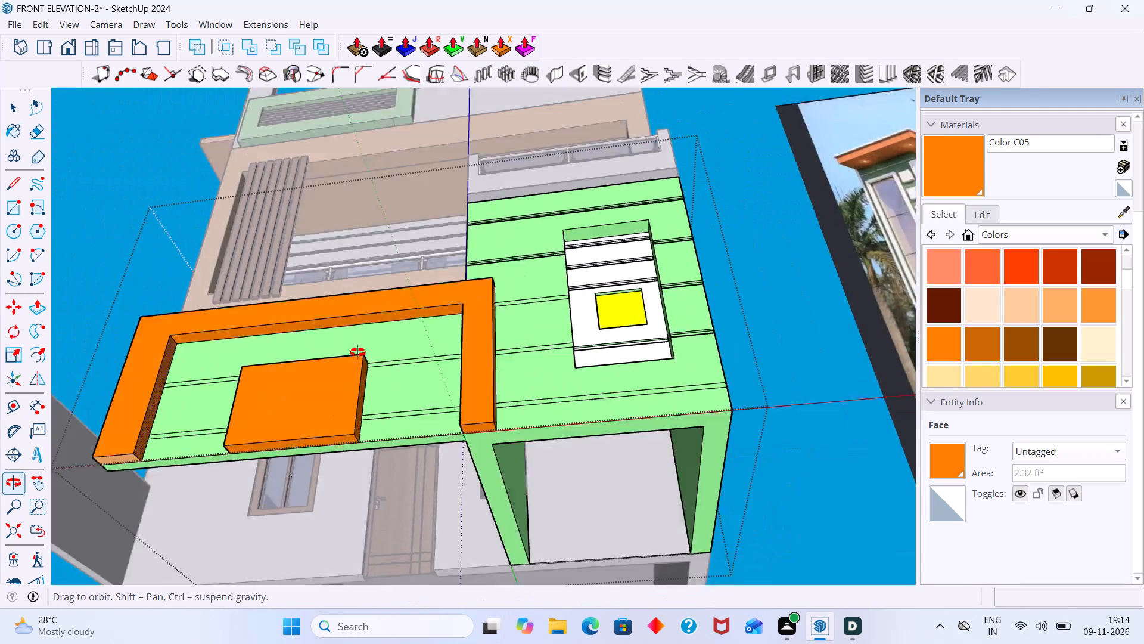
{"action": "middle_click_drag", "start_coordinate": [357, 352], "coordinate": [306, 361]}
{"action": "scroll", "coordinate": [374, 336], "scroll_direction": "down", "scroll_amount": 6}
{"action": "middle_click_drag", "start_coordinate": [396, 357], "coordinate": [462, 527]}
{"action": "scroll", "coordinate": [396, 357], "scroll_direction": "down", "scroll_amount": 1}
{"action": "scroll", "coordinate": [418, 491], "scroll_direction": "down", "scroll_amount": 2}
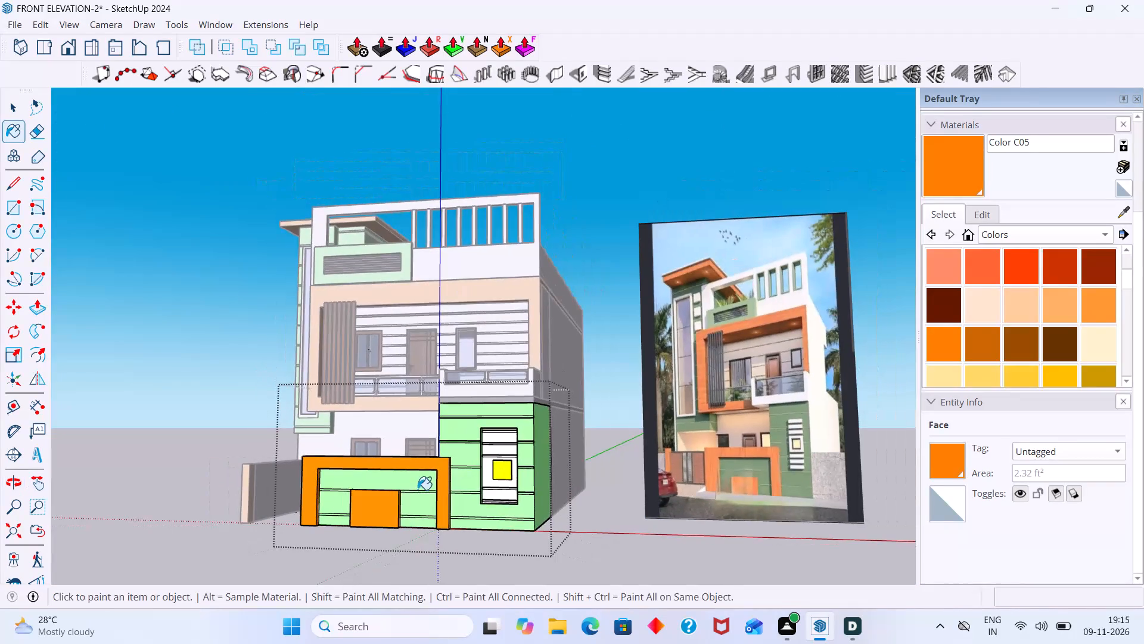
{"action": "key", "text": "space"}
{"action": "left_click", "coordinate": [605, 287]}
{"action": "scroll", "coordinate": [605, 287], "scroll_direction": "down", "scroll_amount": 2}
{"action": "middle_click_drag", "start_coordinate": [600, 324], "coordinate": [630, 417]}
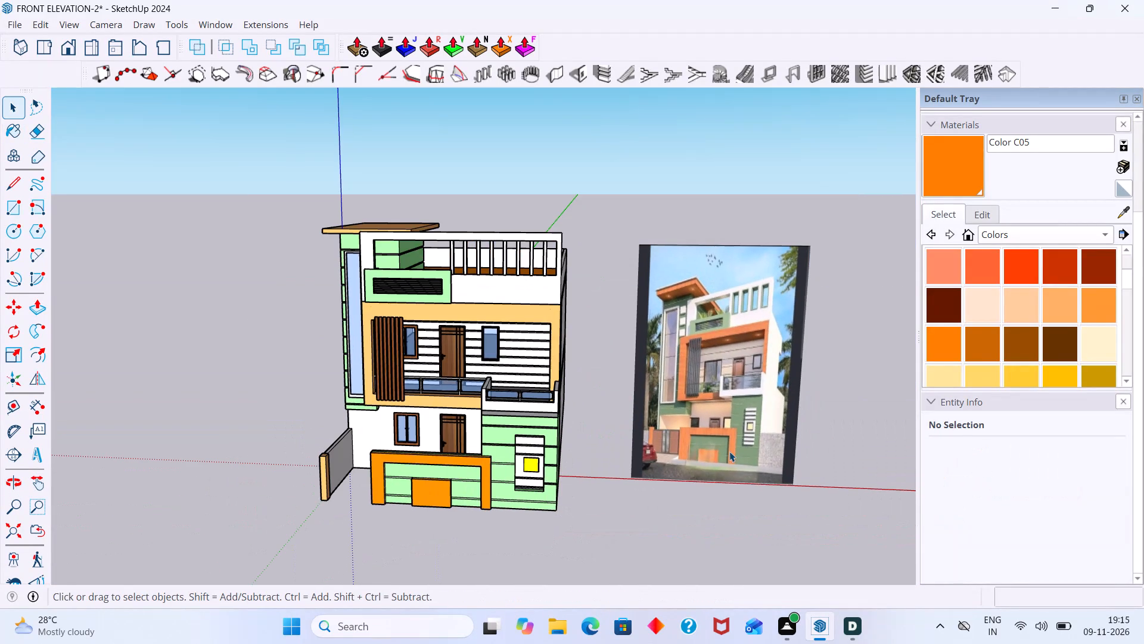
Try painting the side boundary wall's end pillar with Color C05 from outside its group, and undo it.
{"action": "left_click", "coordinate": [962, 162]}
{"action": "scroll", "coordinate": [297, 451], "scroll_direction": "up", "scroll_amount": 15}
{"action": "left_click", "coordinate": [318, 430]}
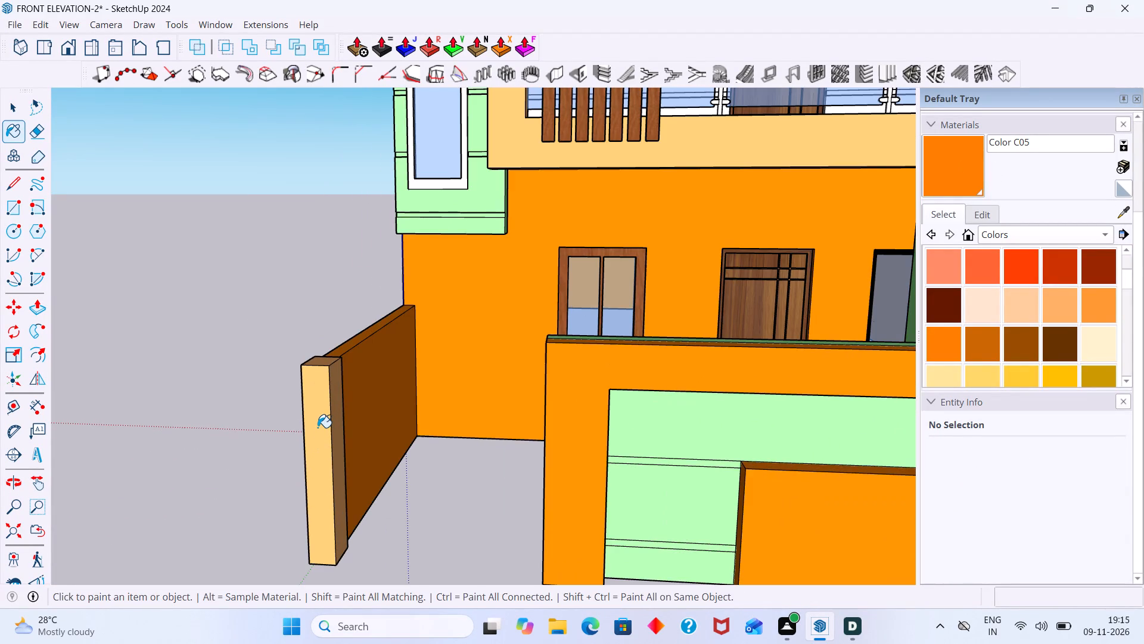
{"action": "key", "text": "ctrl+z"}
Open the house wall group and paint the boundary wall pillar's front, top and both side faces with Color C05.
{"action": "key", "text": "space"}
{"action": "double_click", "coordinate": [317, 427]}
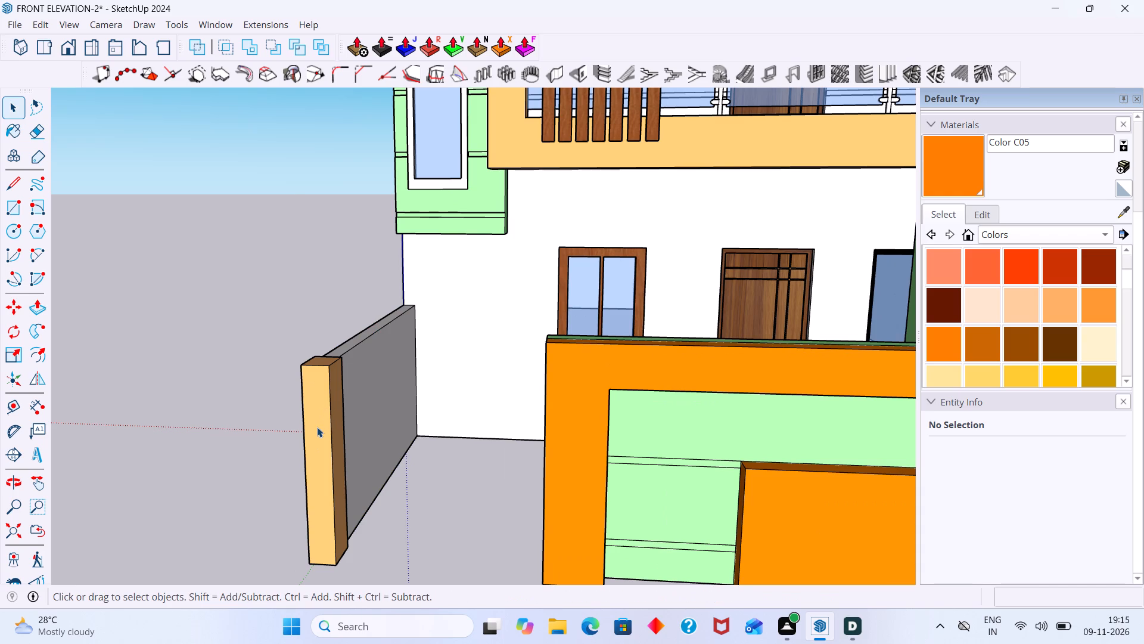
{"action": "scroll", "coordinate": [316, 431], "scroll_direction": "up", "scroll_amount": 3}
{"action": "left_click", "coordinate": [316, 431]}
{"action": "left_click", "coordinate": [937, 174]}
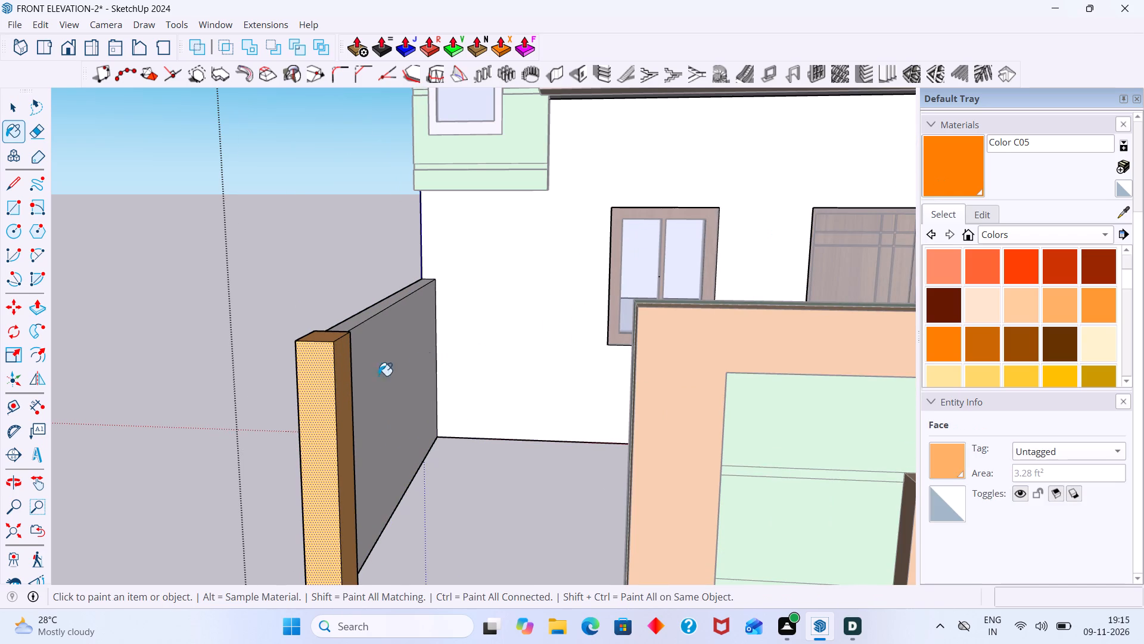
{"action": "left_click", "coordinate": [315, 397]}
{"action": "middle_click_drag", "start_coordinate": [331, 398], "coordinate": [344, 497]}
{"action": "scroll", "coordinate": [341, 482], "scroll_direction": "up", "scroll_amount": 3}
{"action": "left_click", "coordinate": [355, 483]}
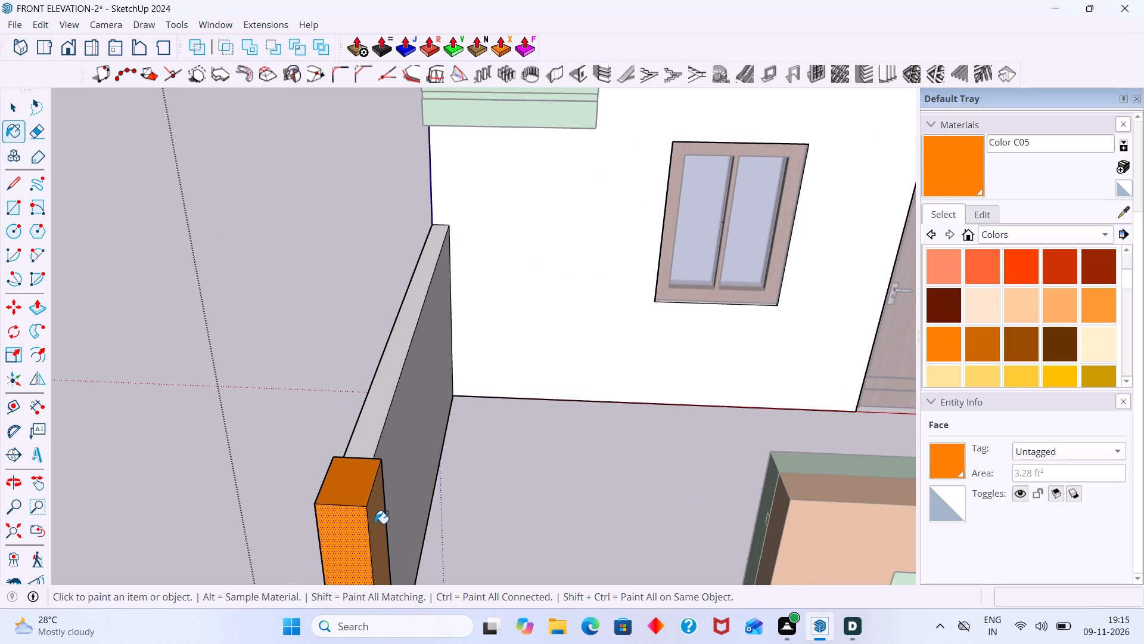
{"action": "left_click", "coordinate": [375, 524]}
{"action": "scroll", "coordinate": [365, 519], "scroll_direction": "down", "scroll_amount": 2}
{"action": "middle_click_drag", "start_coordinate": [364, 524], "coordinate": [611, 449]}
{"action": "scroll", "coordinate": [725, 425], "scroll_direction": "up", "scroll_amount": 2}
{"action": "left_click", "coordinate": [688, 406]}
{"action": "scroll", "coordinate": [675, 400], "scroll_direction": "down", "scroll_amount": 5}
{"action": "middle_click_drag", "start_coordinate": [654, 425], "coordinate": [655, 425]}
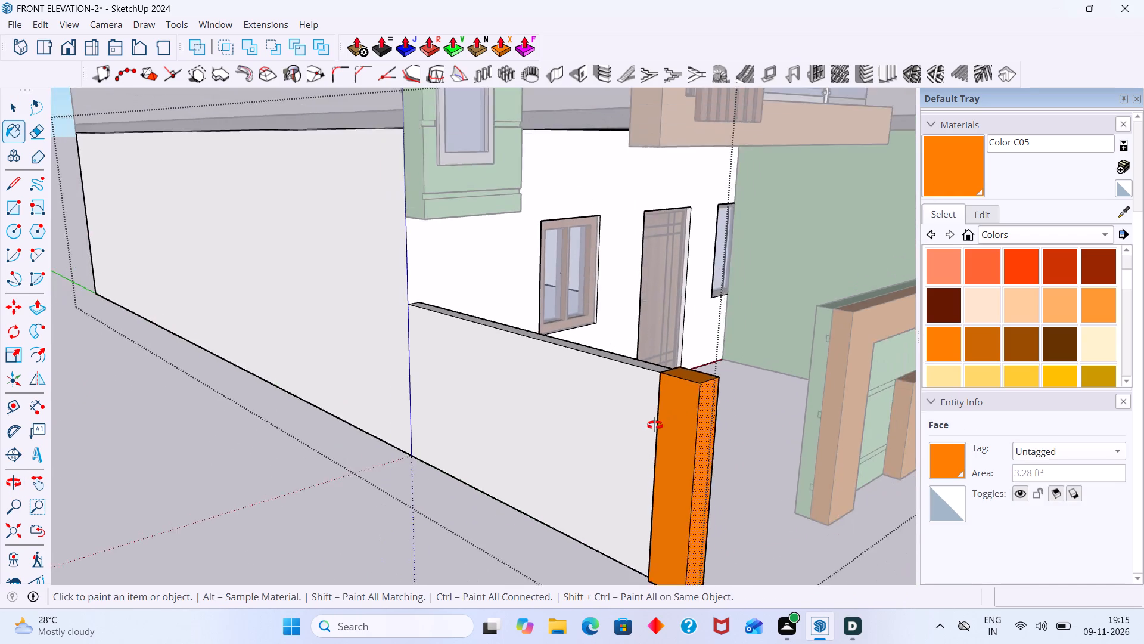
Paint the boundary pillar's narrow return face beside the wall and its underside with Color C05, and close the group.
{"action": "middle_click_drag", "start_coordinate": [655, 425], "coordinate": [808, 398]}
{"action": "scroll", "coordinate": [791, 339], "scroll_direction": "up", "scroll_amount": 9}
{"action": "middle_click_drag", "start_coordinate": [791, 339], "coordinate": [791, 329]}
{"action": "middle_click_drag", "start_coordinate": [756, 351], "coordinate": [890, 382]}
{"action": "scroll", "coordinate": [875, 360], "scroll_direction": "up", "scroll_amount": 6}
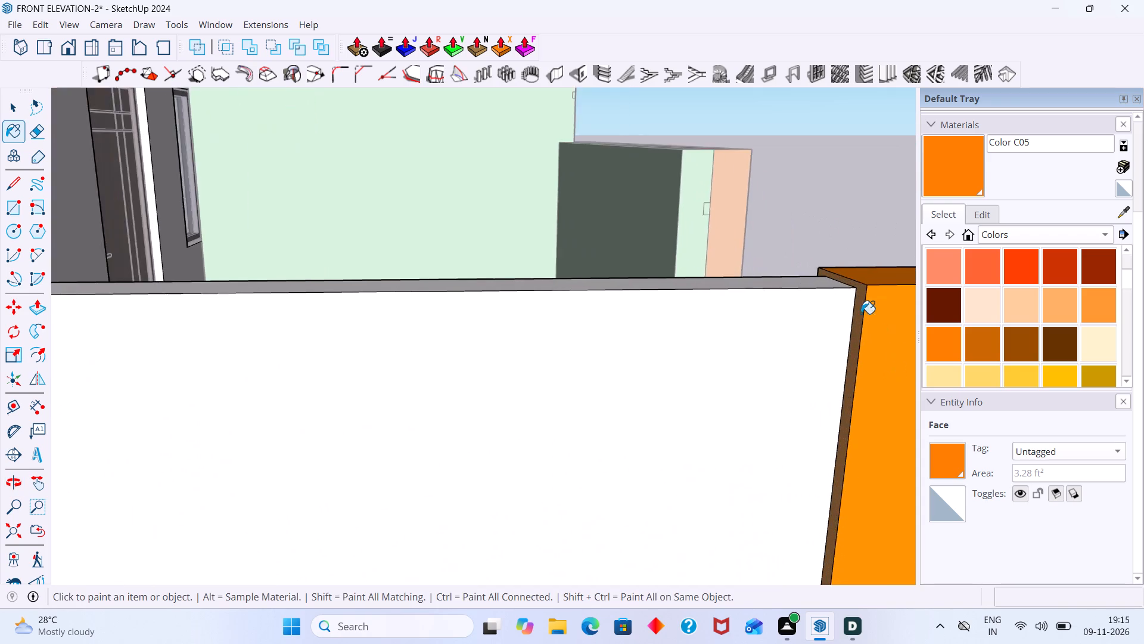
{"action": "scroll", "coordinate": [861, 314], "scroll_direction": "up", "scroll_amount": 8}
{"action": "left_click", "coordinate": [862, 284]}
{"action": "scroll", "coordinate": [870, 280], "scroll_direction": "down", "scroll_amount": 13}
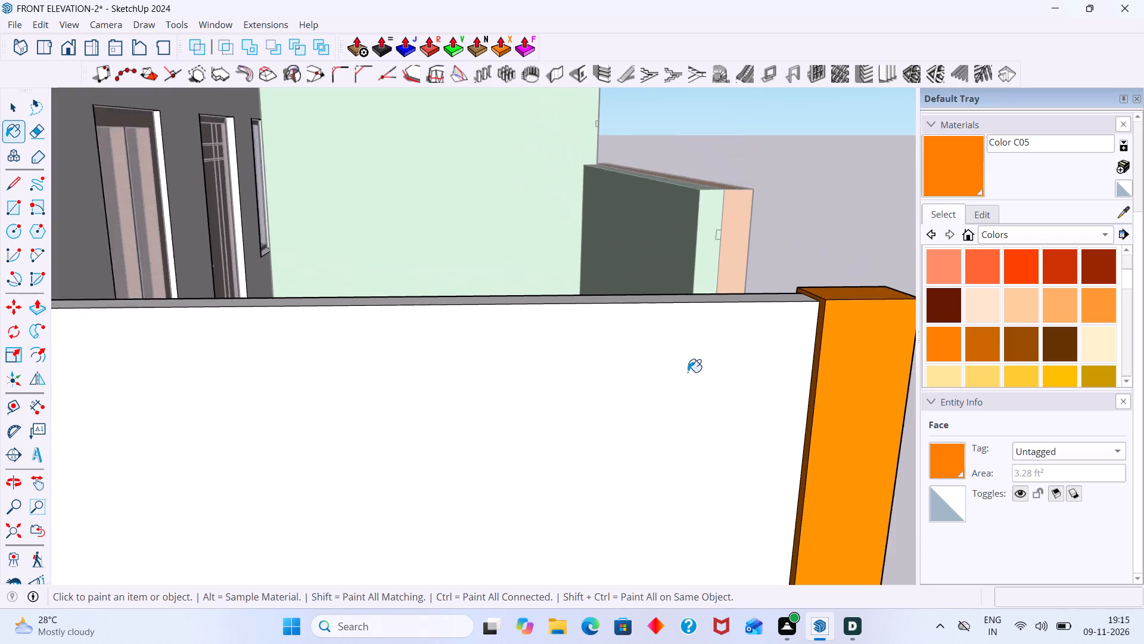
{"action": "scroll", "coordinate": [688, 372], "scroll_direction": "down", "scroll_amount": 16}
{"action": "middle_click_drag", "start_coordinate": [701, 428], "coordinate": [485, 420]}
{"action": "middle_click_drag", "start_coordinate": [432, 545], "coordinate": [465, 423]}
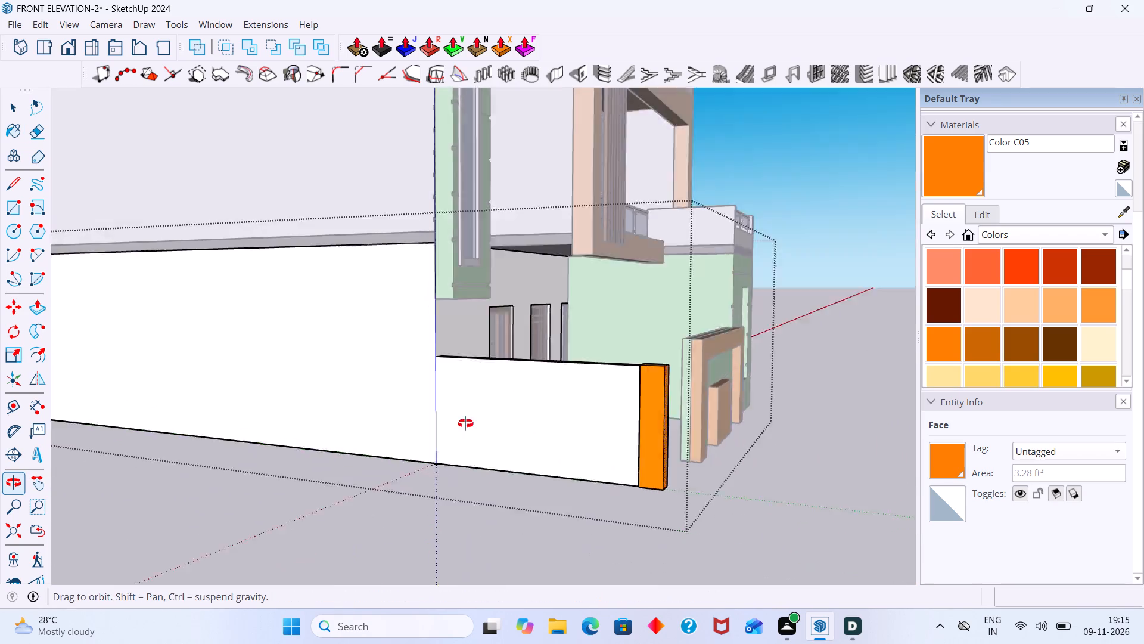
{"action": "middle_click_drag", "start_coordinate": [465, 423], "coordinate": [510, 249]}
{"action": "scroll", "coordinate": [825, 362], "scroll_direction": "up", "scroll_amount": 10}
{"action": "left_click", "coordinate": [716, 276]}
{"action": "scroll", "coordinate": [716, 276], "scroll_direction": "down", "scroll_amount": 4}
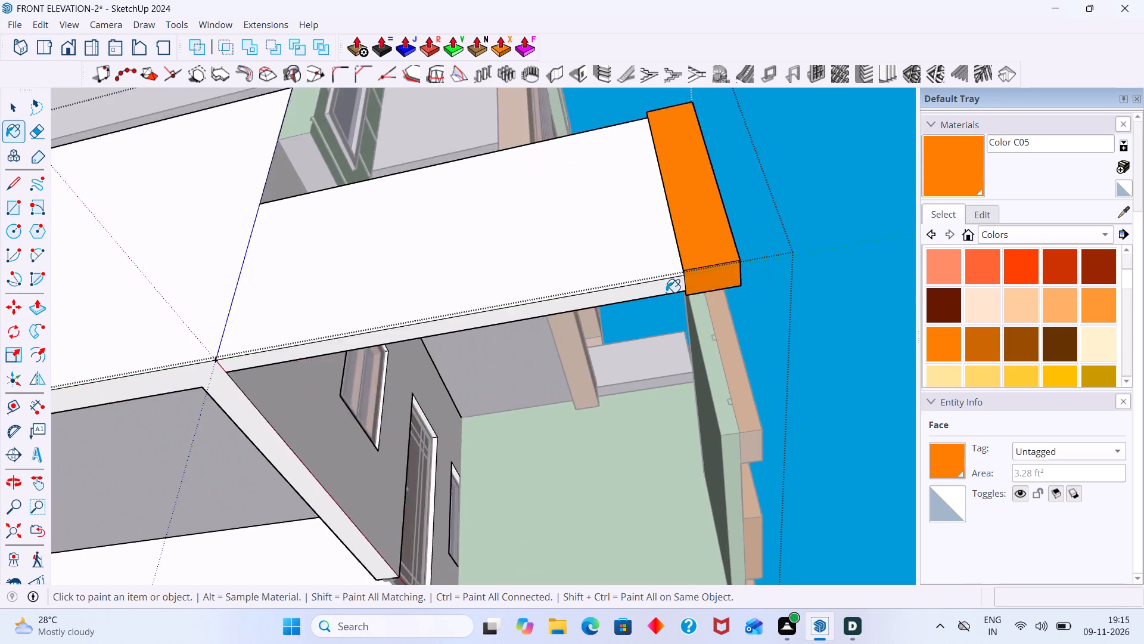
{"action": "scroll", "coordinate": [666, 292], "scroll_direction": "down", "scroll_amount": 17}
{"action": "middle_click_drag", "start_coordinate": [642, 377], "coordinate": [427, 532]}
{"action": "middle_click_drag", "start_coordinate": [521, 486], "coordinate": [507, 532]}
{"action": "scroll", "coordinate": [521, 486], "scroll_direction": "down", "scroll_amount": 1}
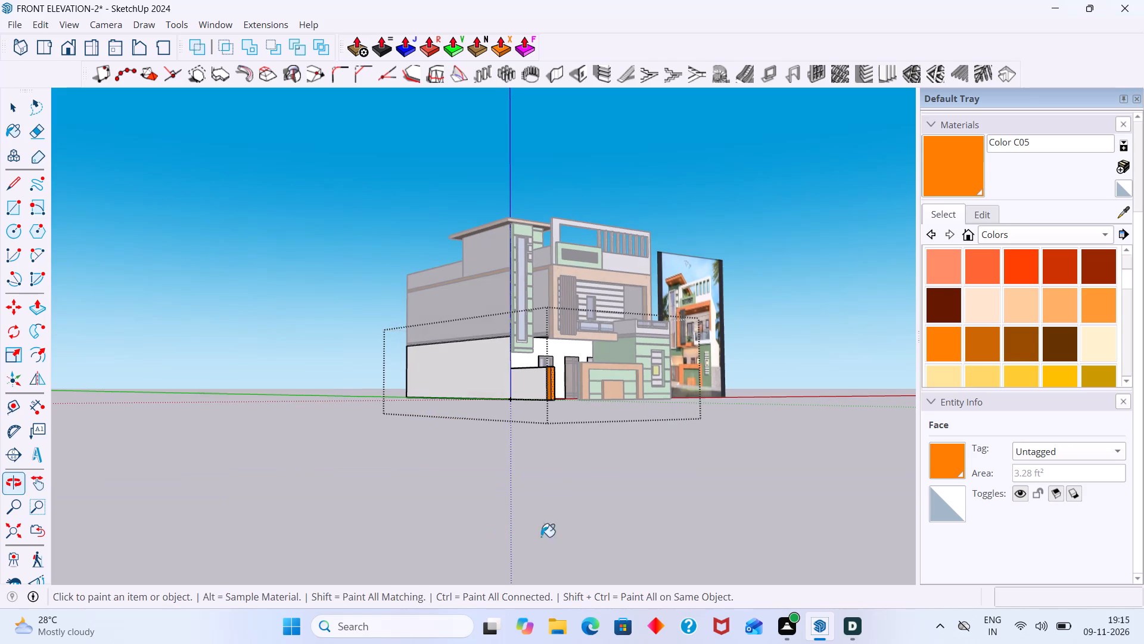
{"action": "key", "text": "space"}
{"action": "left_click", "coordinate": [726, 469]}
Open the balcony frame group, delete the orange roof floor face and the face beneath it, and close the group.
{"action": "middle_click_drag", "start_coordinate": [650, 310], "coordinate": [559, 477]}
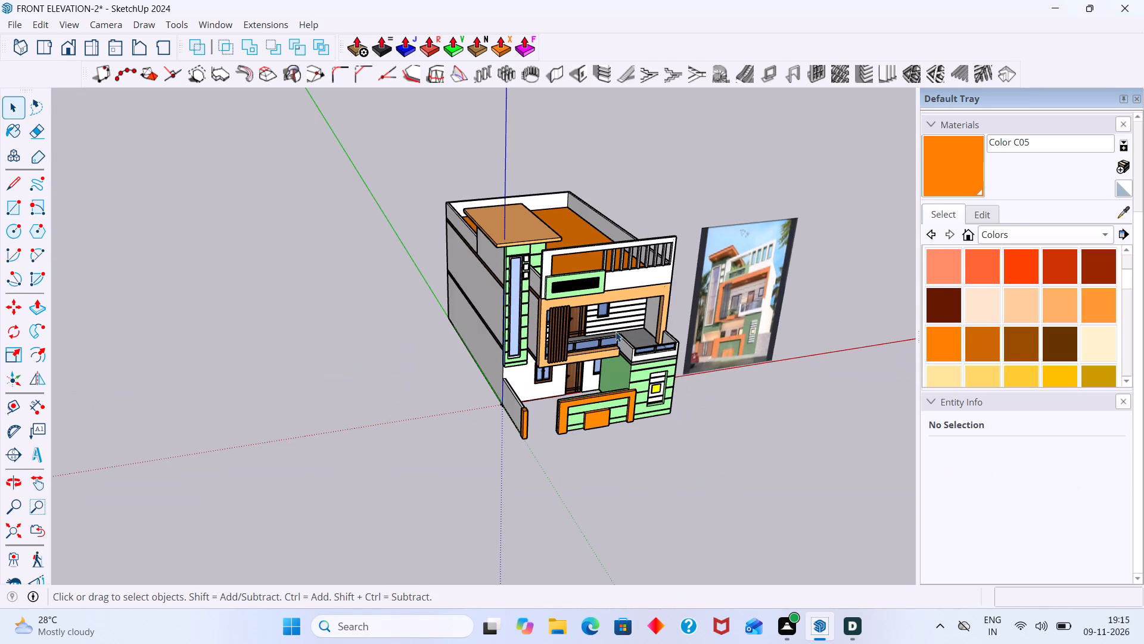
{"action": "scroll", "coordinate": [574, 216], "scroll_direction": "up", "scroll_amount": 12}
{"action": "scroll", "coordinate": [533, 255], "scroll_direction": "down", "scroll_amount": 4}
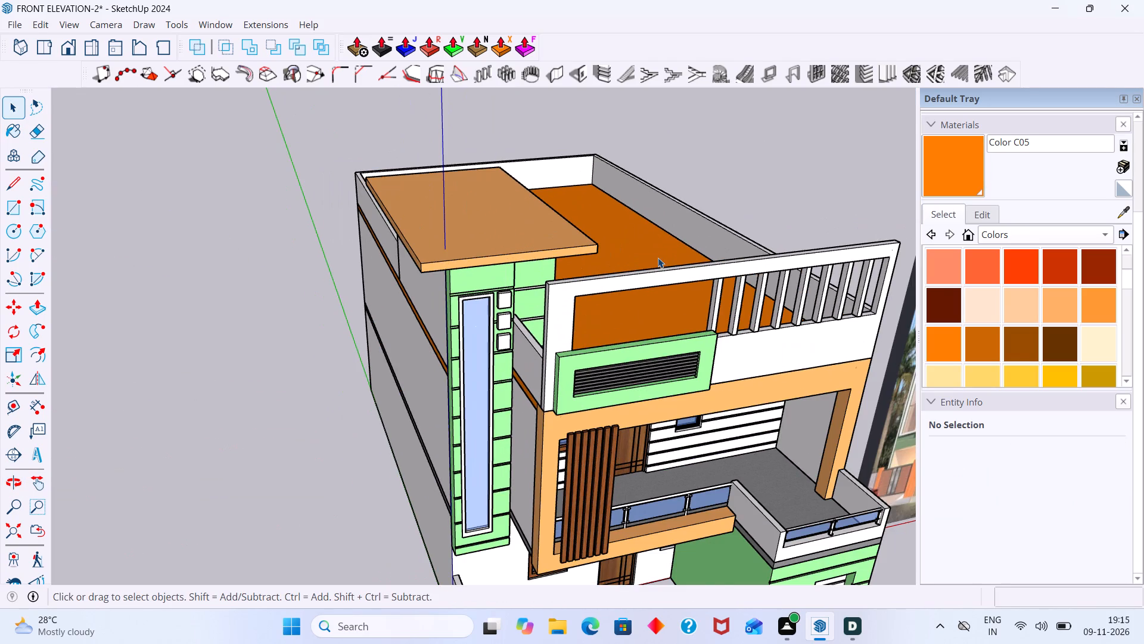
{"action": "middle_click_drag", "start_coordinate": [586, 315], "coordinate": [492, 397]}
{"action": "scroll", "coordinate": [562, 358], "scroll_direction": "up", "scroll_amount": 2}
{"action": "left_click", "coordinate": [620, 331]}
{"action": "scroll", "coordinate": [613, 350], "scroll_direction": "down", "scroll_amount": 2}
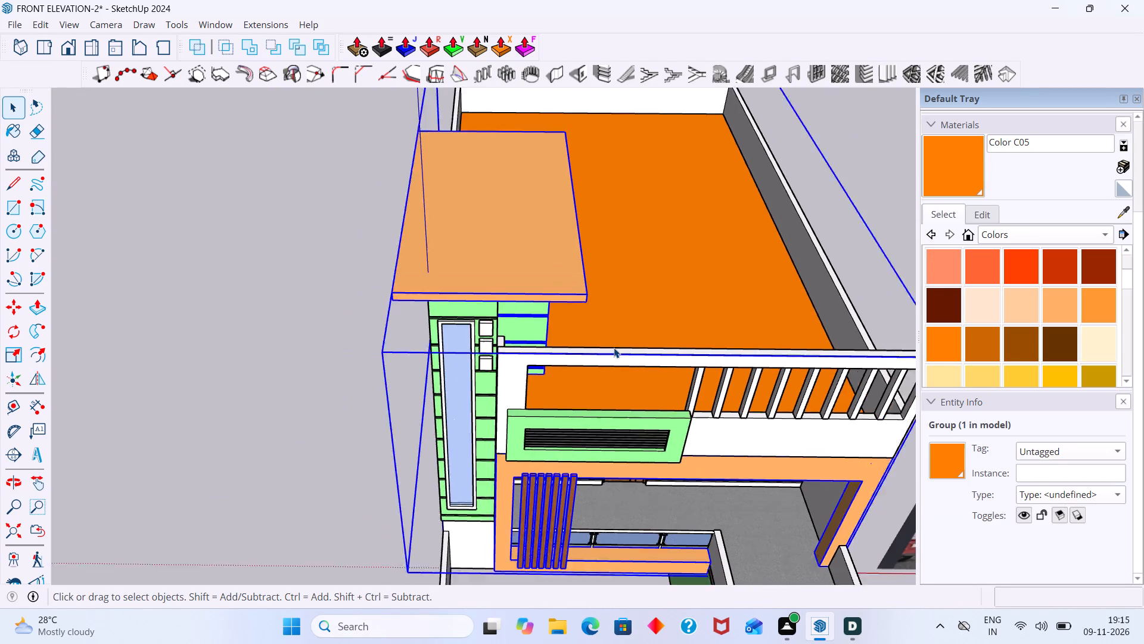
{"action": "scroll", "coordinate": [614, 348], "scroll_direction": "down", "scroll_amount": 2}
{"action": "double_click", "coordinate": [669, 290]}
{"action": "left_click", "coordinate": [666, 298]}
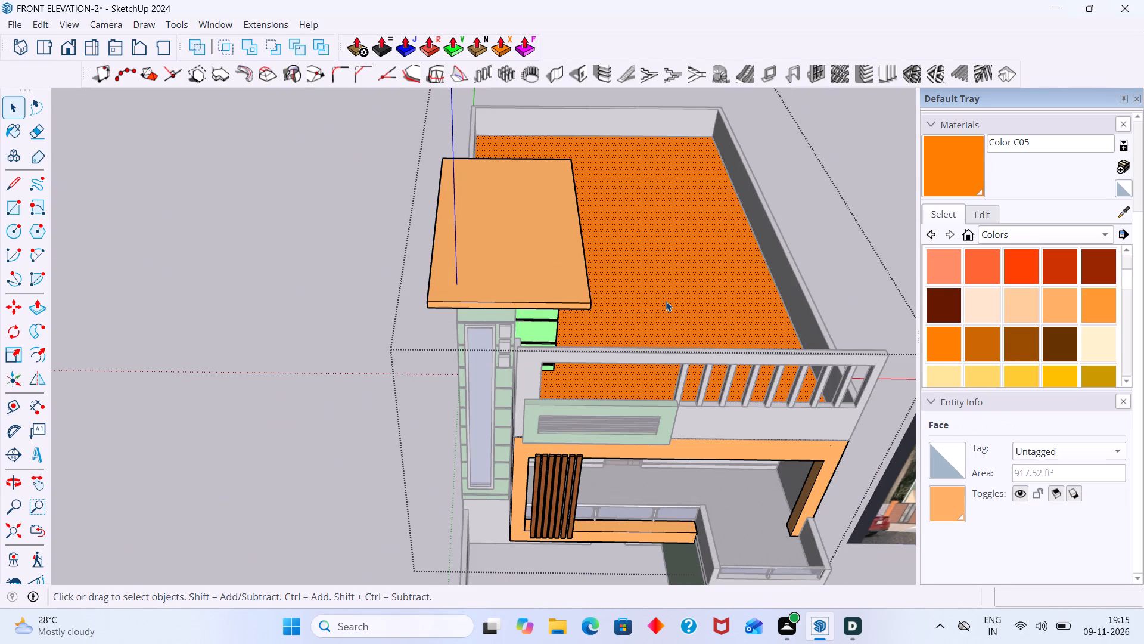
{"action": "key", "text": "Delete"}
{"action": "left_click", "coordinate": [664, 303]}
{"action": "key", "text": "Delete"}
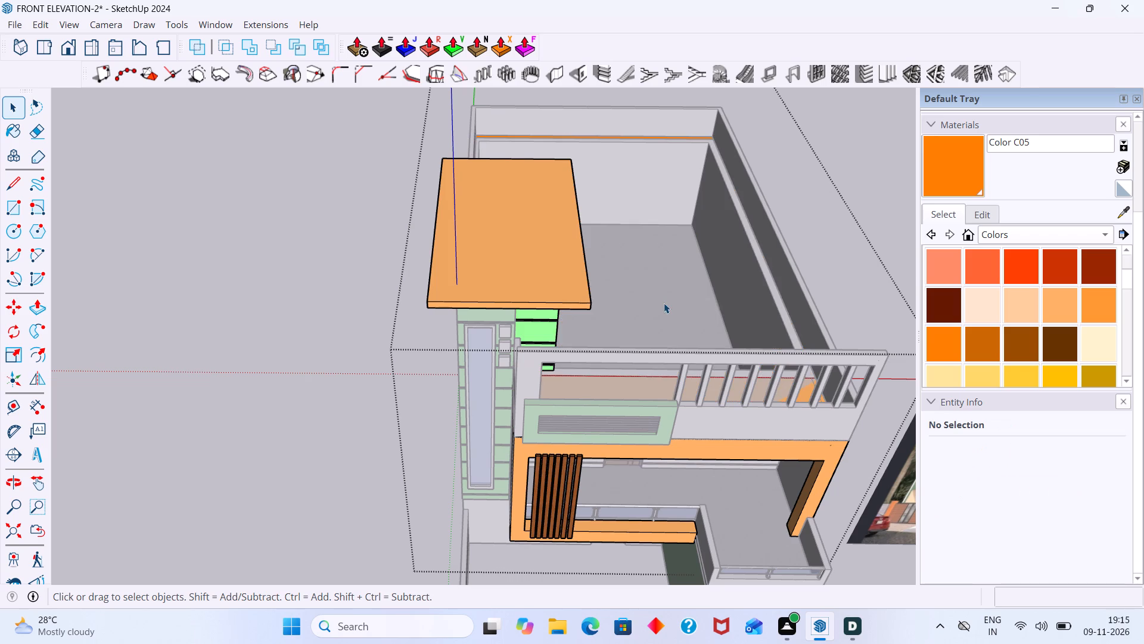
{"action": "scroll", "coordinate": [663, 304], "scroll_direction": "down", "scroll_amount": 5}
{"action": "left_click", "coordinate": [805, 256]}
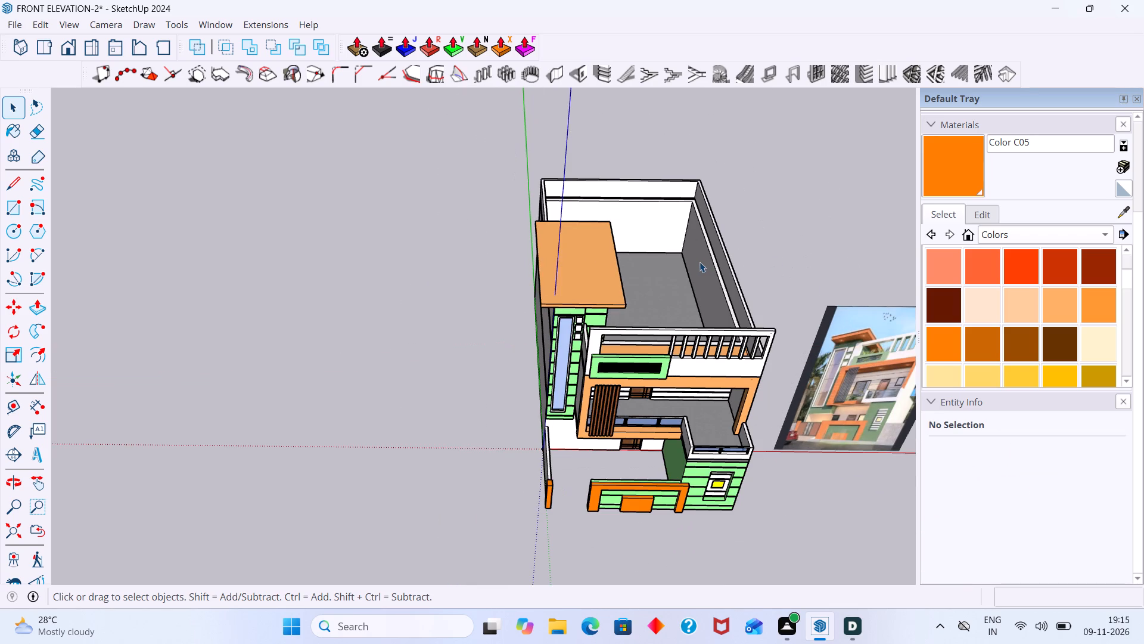
Undo the roof face deletions and the Color C05 painting of the pillar, compound wall and balcony group, back to the grey roof floor.
{"action": "key", "text": "ctrl+z"}
{"action": "key", "text": "ctrl+z"}
{"action": "key", "text": "ctrl+z"}
{"action": "key", "text": "ctrl+z"}
{"action": "key", "text": "ctrl+z"}
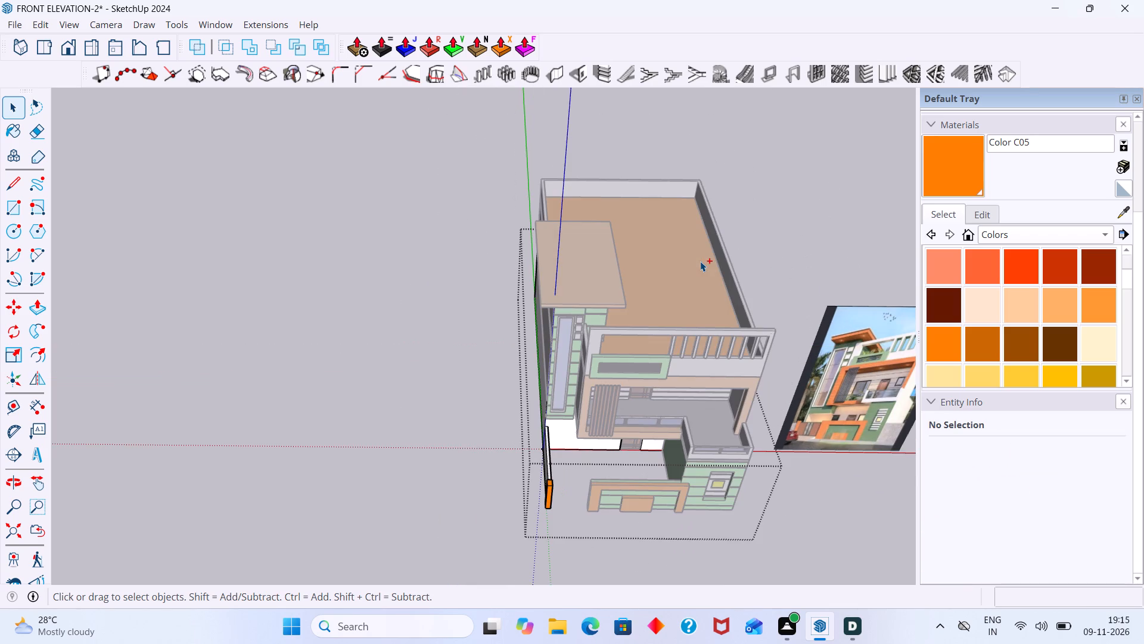
{"action": "key", "text": "ctrl+z"}
{"action": "key", "text": "ctrl+z"}
{"action": "key", "text": "ctrl+z"}
{"action": "key", "text": "ctrl+z"}
{"action": "key", "text": "ctrl+z"}
{"action": "key", "text": "ctrl+z"}
{"action": "key", "text": "ctrl+z"}
{"action": "key", "text": "ctrl+z"}
{"action": "key", "text": "ctrl+z"}
{"action": "key", "text": "ctrl+z"}
{"action": "key", "text": "ctrl+z"}
{"action": "key", "text": "ctrl+z"}
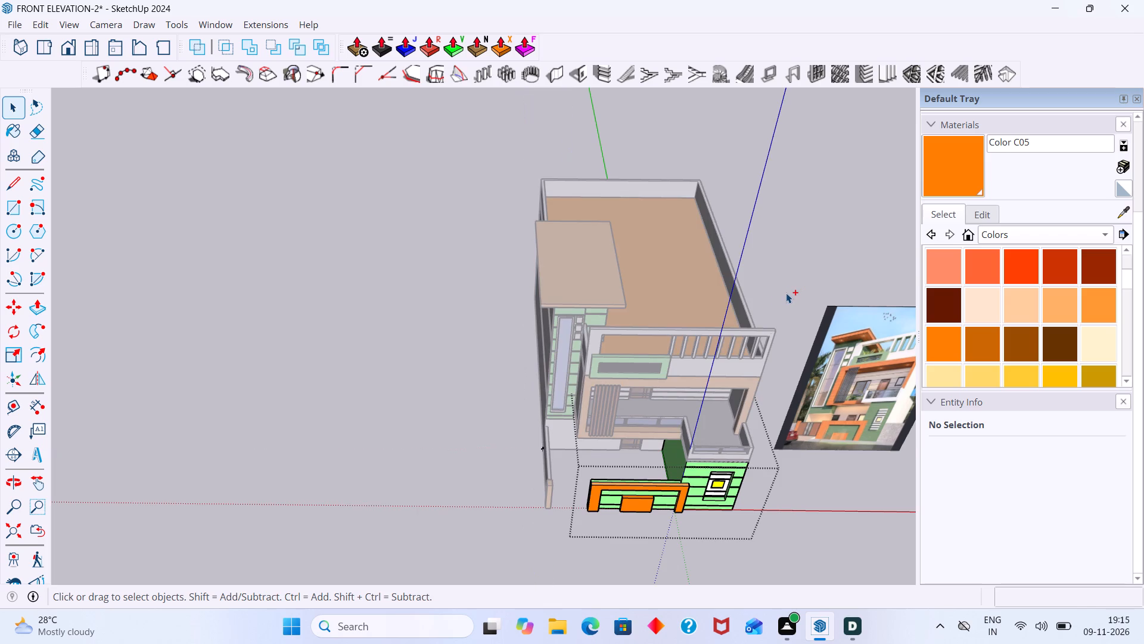
{"action": "key", "text": "ctrl+z"}
{"action": "key", "text": "ctrl+z"}
{"action": "key", "text": "ctrl+z"}
{"action": "key", "text": "ctrl+z"}
{"action": "key", "text": "ctrl+z"}
{"action": "key", "text": "ctrl+z"}
{"action": "key", "text": "ctrl+z"}
{"action": "key", "text": "ctrl+z"}
{"action": "key", "text": "ctrl+z"}
{"action": "key", "text": "ctrl+z"}
{"action": "key", "text": "ctrl+z"}
{"action": "key", "text": "ctrl+z"}
{"action": "key", "text": "ctrl+z"}
{"action": "key", "text": "ctrl+z"}
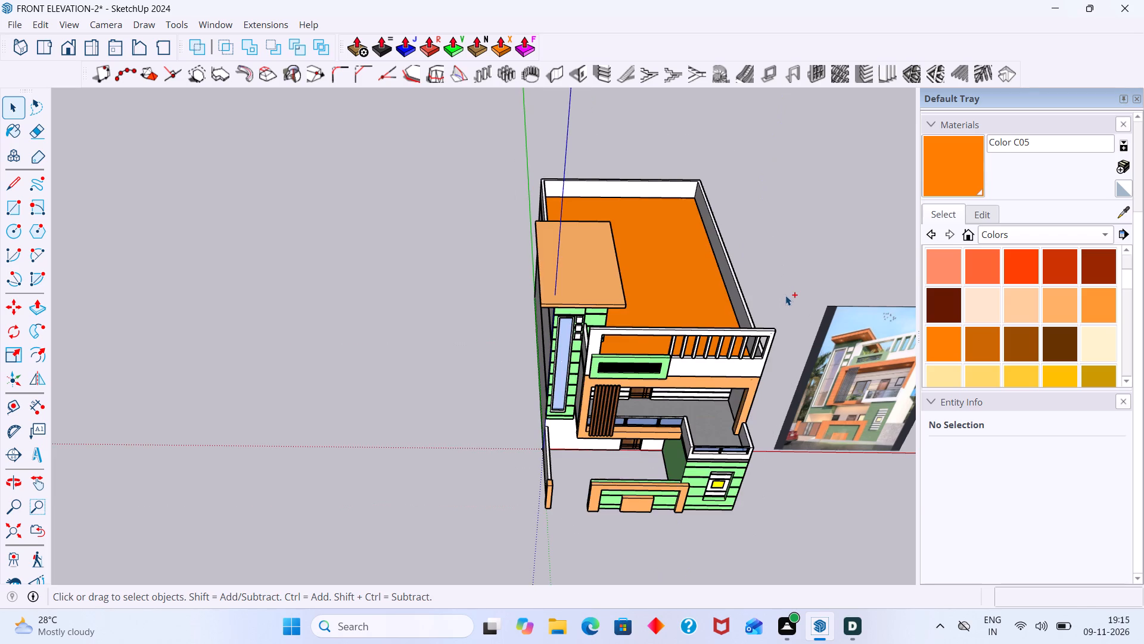
{"action": "key", "text": "ctrl+z"}
{"action": "key", "text": "ctrl+z"}
{"action": "left_click", "coordinate": [774, 301]}
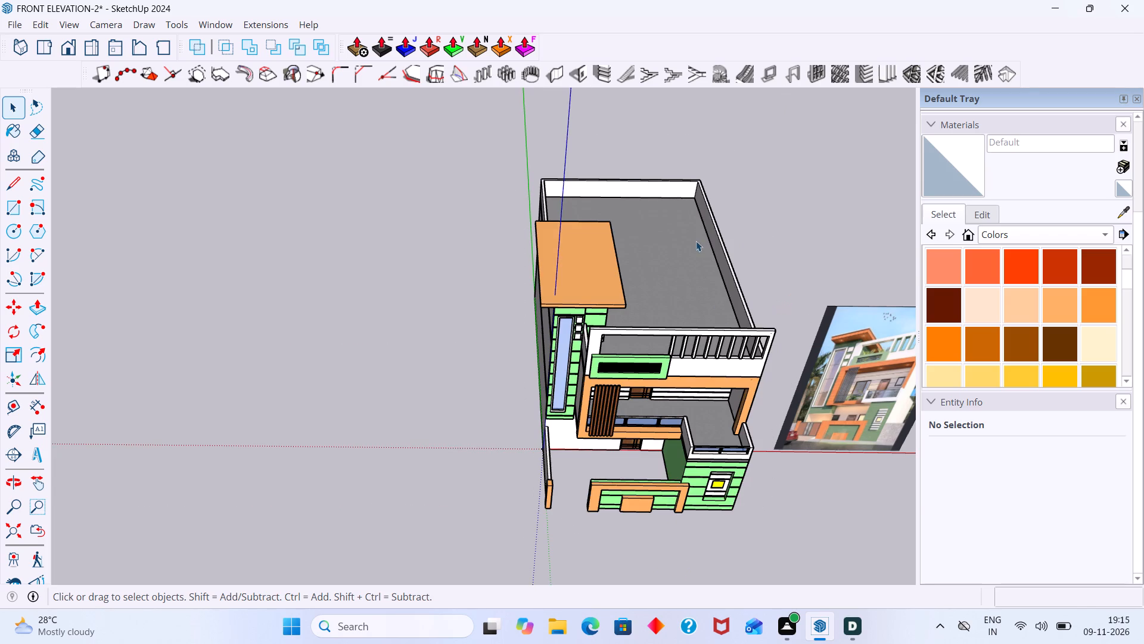
Inspect the roof, balcony and whole front of the house, and compare them with the reference image.
{"action": "middle_click_drag", "start_coordinate": [696, 239], "coordinate": [777, 229]}
{"action": "scroll", "coordinate": [615, 280], "scroll_direction": "up", "scroll_amount": 15}
{"action": "scroll", "coordinate": [655, 363], "scroll_direction": "down", "scroll_amount": 7}
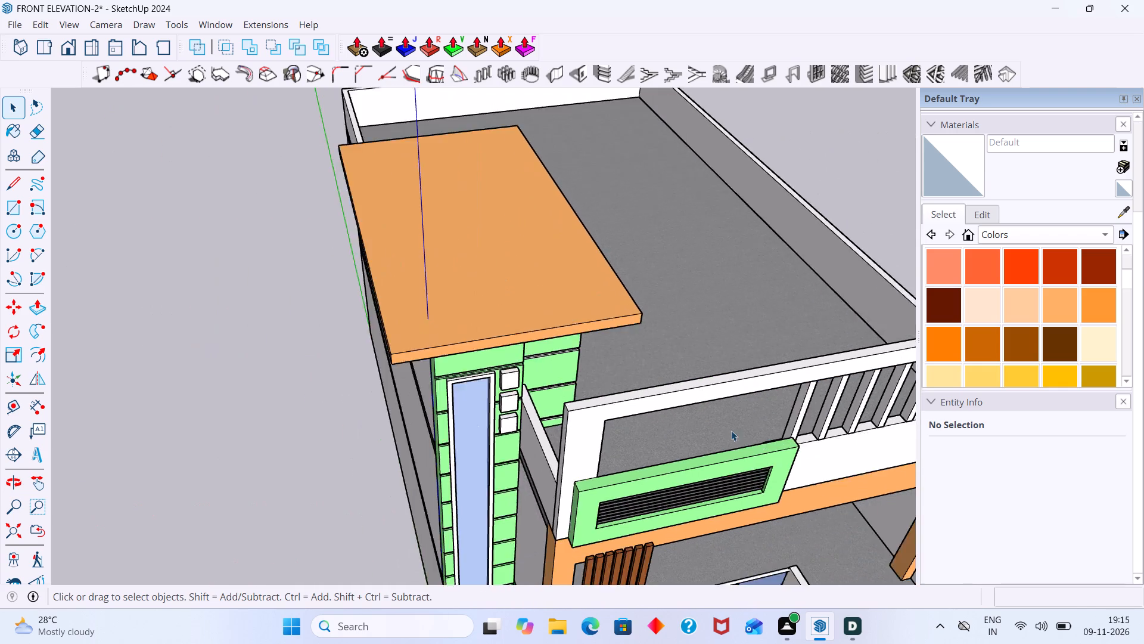
{"action": "scroll", "coordinate": [731, 431], "scroll_direction": "down", "scroll_amount": 5}
{"action": "middle_click_drag", "start_coordinate": [763, 445], "coordinate": [574, 302]}
{"action": "scroll", "coordinate": [546, 375], "scroll_direction": "up", "scroll_amount": 5}
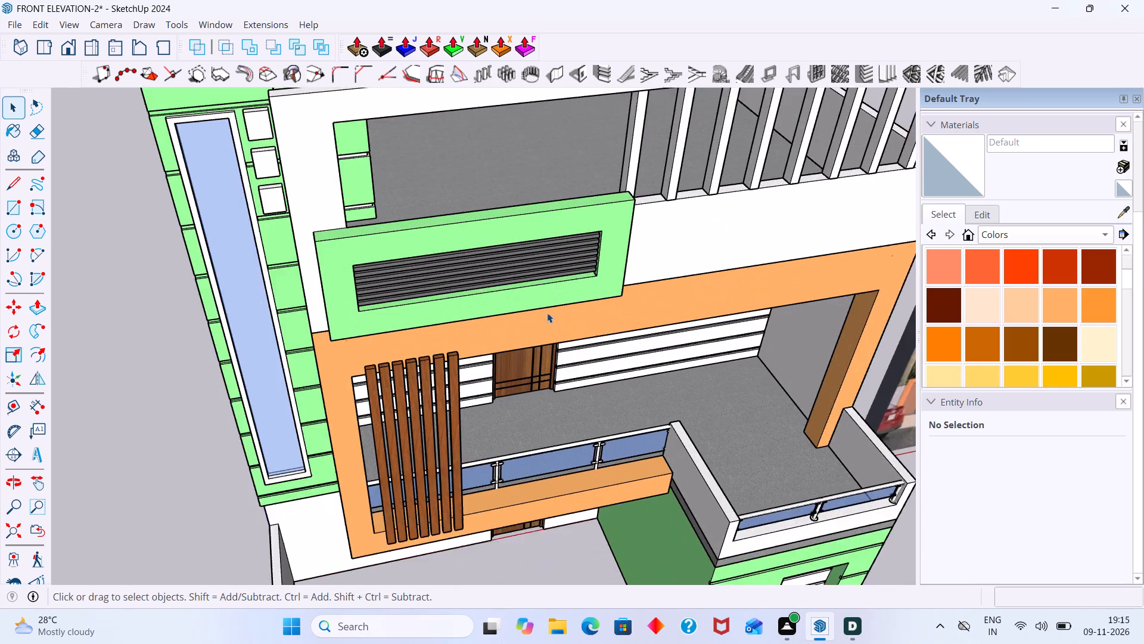
{"action": "scroll", "coordinate": [547, 312], "scroll_direction": "up", "scroll_amount": 6}
{"action": "middle_click_drag", "start_coordinate": [558, 358], "coordinate": [672, 332]}
{"action": "scroll", "coordinate": [480, 390], "scroll_direction": "down", "scroll_amount": 18}
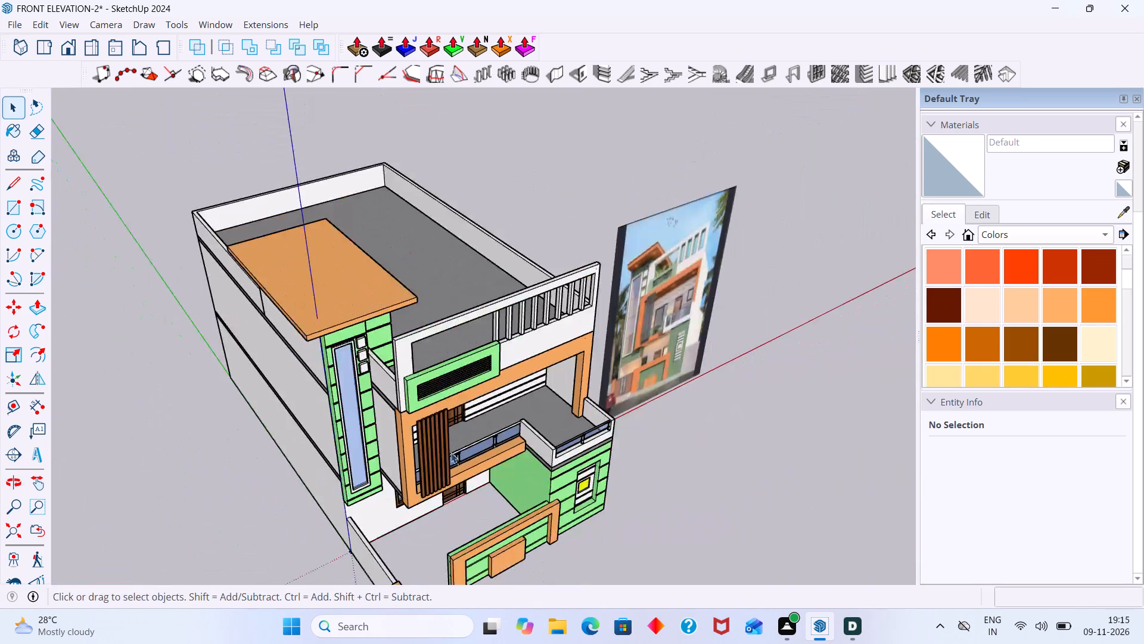
{"action": "scroll", "coordinate": [451, 453], "scroll_direction": "down", "scroll_amount": 6}
{"action": "middle_click_drag", "start_coordinate": [562, 432], "coordinate": [498, 379]}
{"action": "scroll", "coordinate": [546, 392], "scroll_direction": "up", "scroll_amount": 7}
{"action": "scroll", "coordinate": [545, 389], "scroll_direction": "down", "scroll_amount": 10}
{"action": "scroll", "coordinate": [609, 375], "scroll_direction": "up", "scroll_amount": 3}
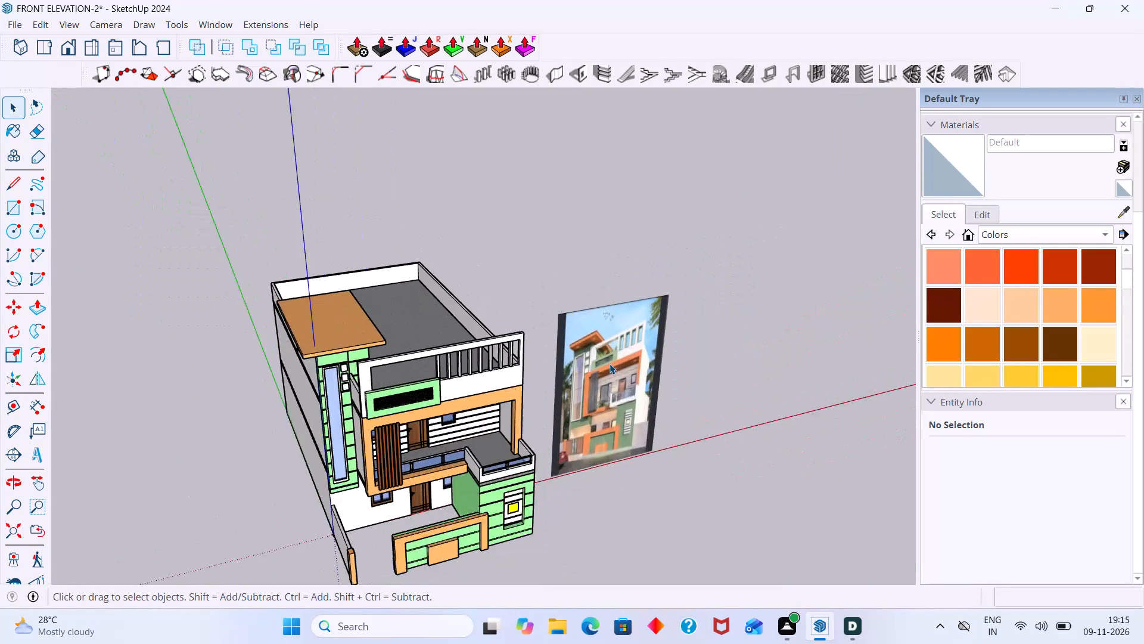
{"action": "scroll", "coordinate": [610, 364], "scroll_direction": "up", "scroll_amount": 4}
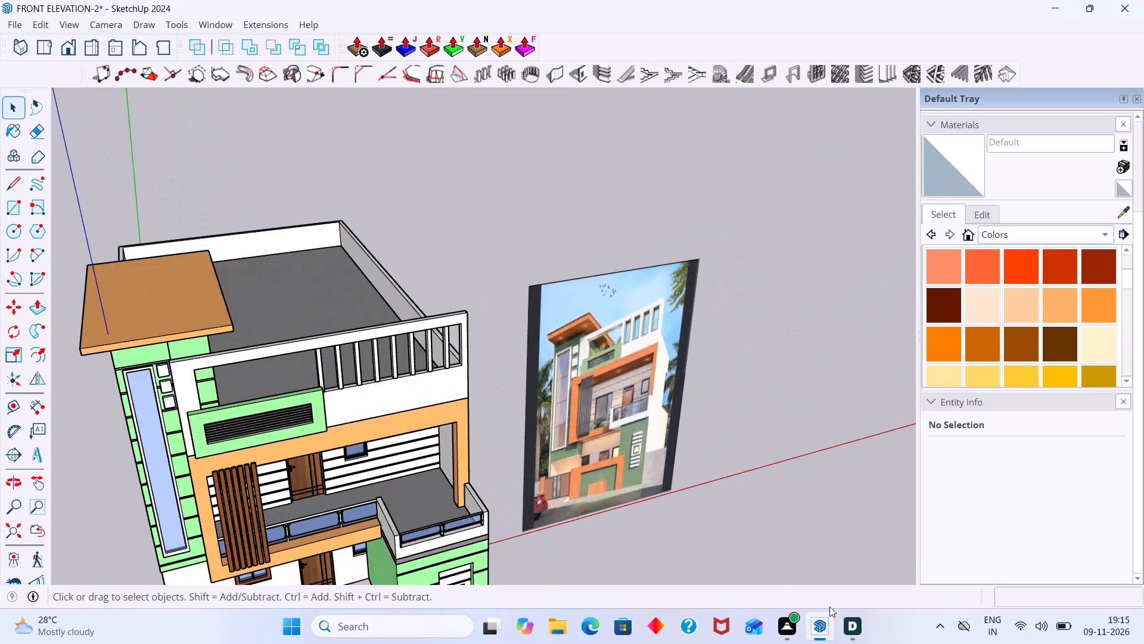
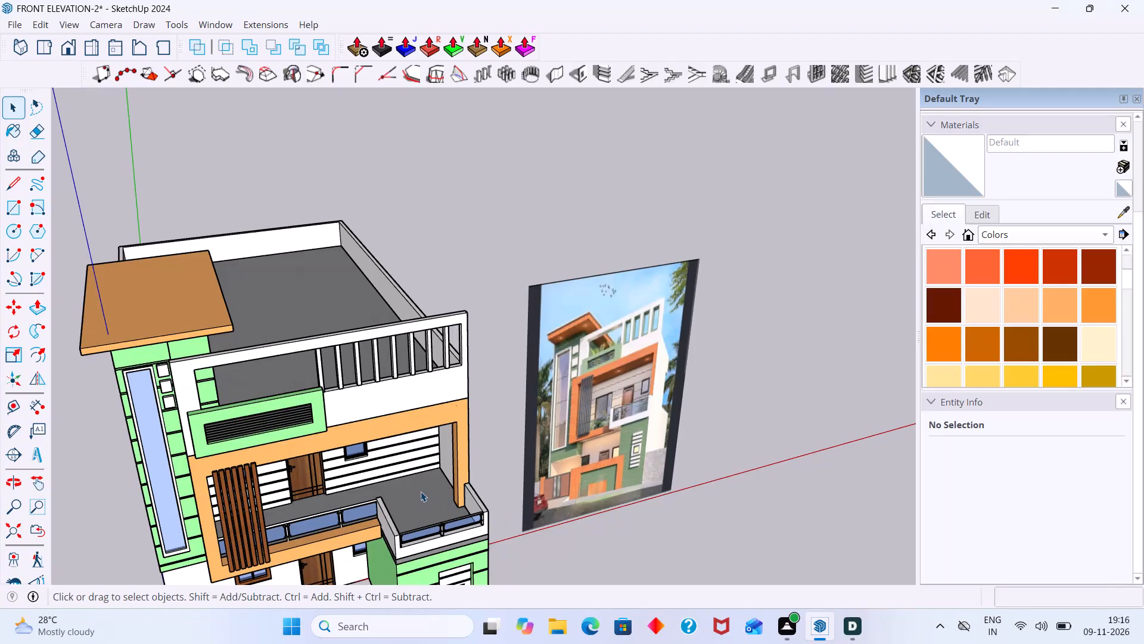
Examine the whole house front, from the roof to the compound wall, against the reference image.
{"action": "middle_click_drag", "start_coordinate": [422, 489], "coordinate": [675, 354], "text": "shift"}
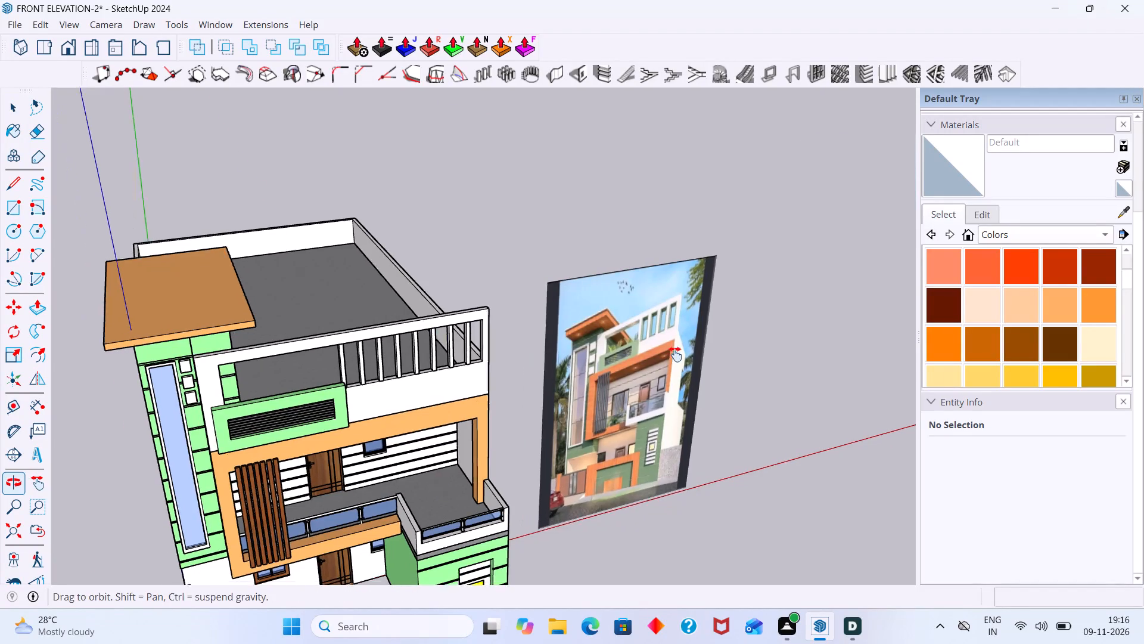
{"action": "middle_click_drag", "start_coordinate": [675, 354], "coordinate": [789, 283], "text": "shift"}
{"action": "scroll", "coordinate": [788, 283], "scroll_direction": "down", "scroll_amount": 5}
{"action": "middle_click_drag", "start_coordinate": [730, 295], "coordinate": [533, 332]}
{"action": "scroll", "coordinate": [698, 354], "scroll_direction": "up", "scroll_amount": 2}
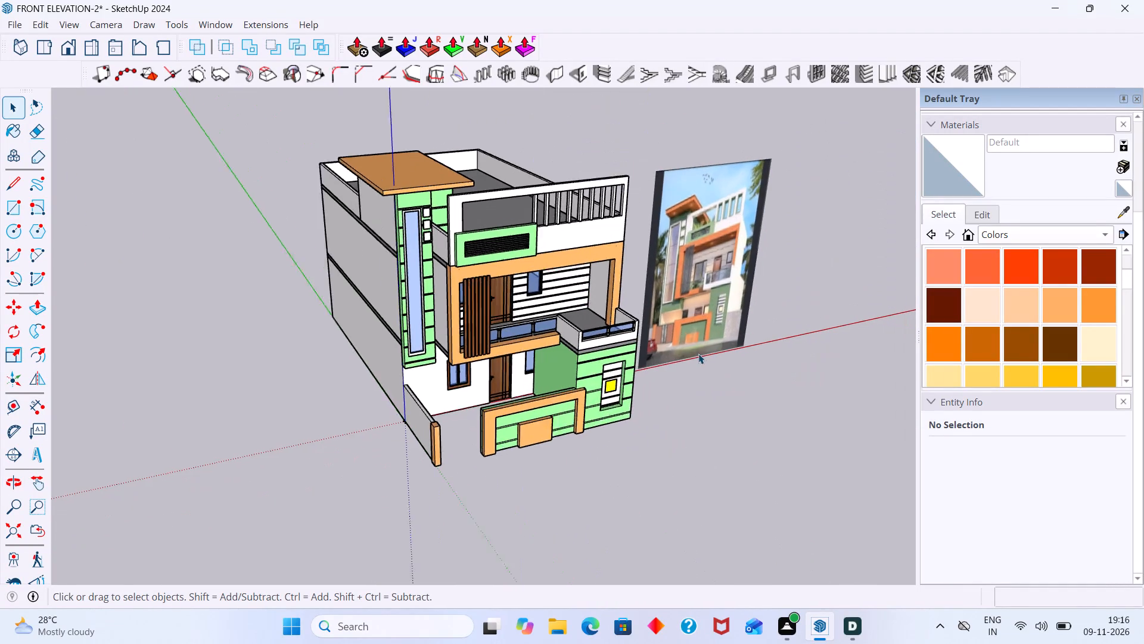
{"action": "scroll", "coordinate": [698, 354], "scroll_direction": "up", "scroll_amount": 6}
{"action": "scroll", "coordinate": [582, 338], "scroll_direction": "down", "scroll_amount": 3}
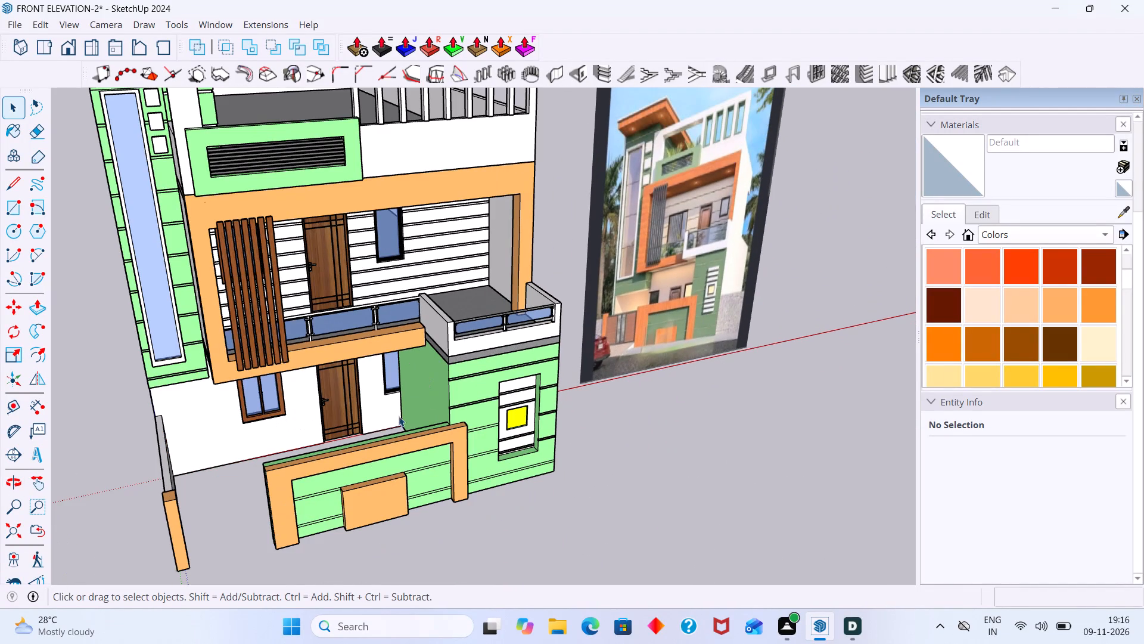
{"action": "middle_click_drag", "start_coordinate": [266, 405], "coordinate": [275, 435], "text": "shift"}
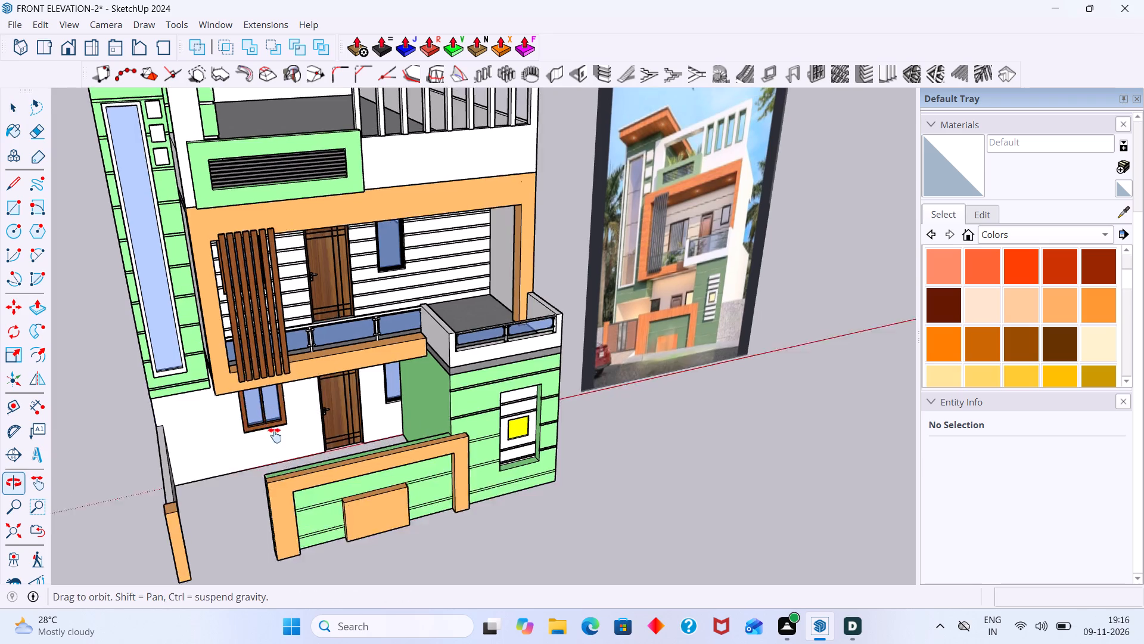
{"action": "middle_click_drag", "start_coordinate": [275, 435], "coordinate": [281, 483], "text": "shift"}
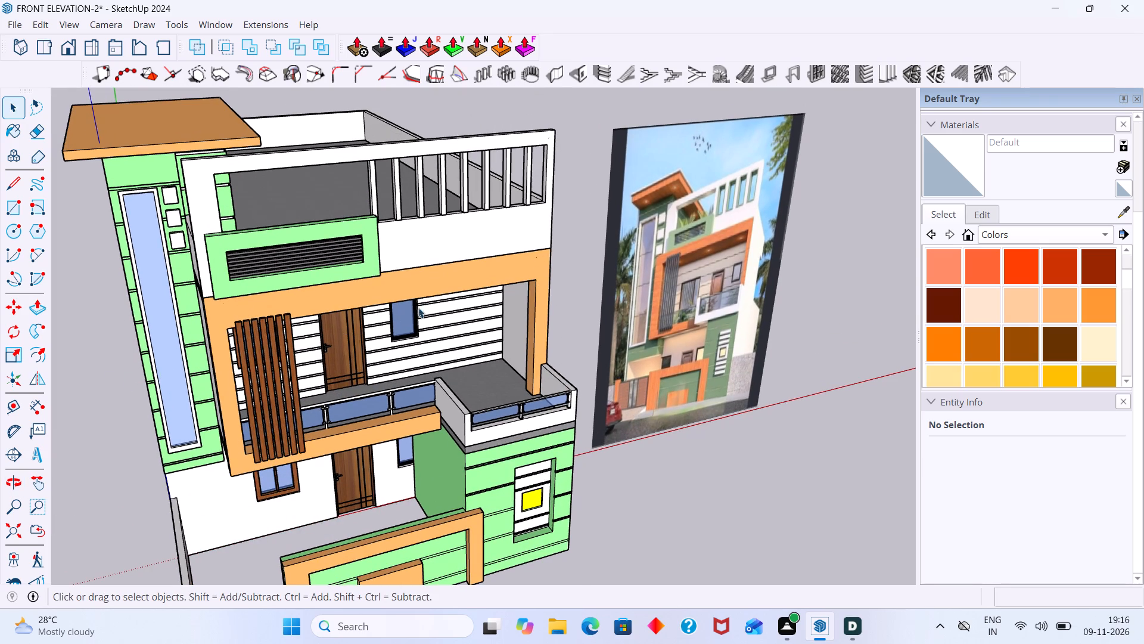
{"action": "scroll", "coordinate": [506, 444], "scroll_direction": "down", "scroll_amount": 2}
{"action": "middle_click_drag", "start_coordinate": [508, 445], "coordinate": [394, 437]}
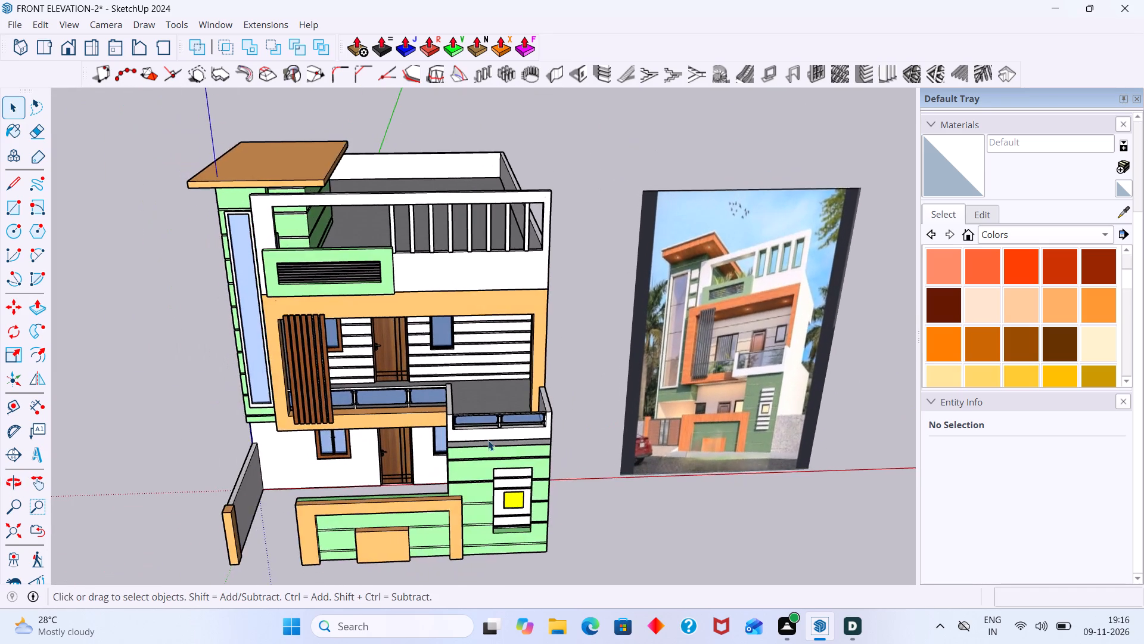
{"action": "scroll", "coordinate": [487, 440], "scroll_direction": "up", "scroll_amount": 4}
{"action": "scroll", "coordinate": [522, 435], "scroll_direction": "down", "scroll_amount": 10}
{"action": "middle_click_drag", "start_coordinate": [529, 442], "coordinate": [467, 385]}
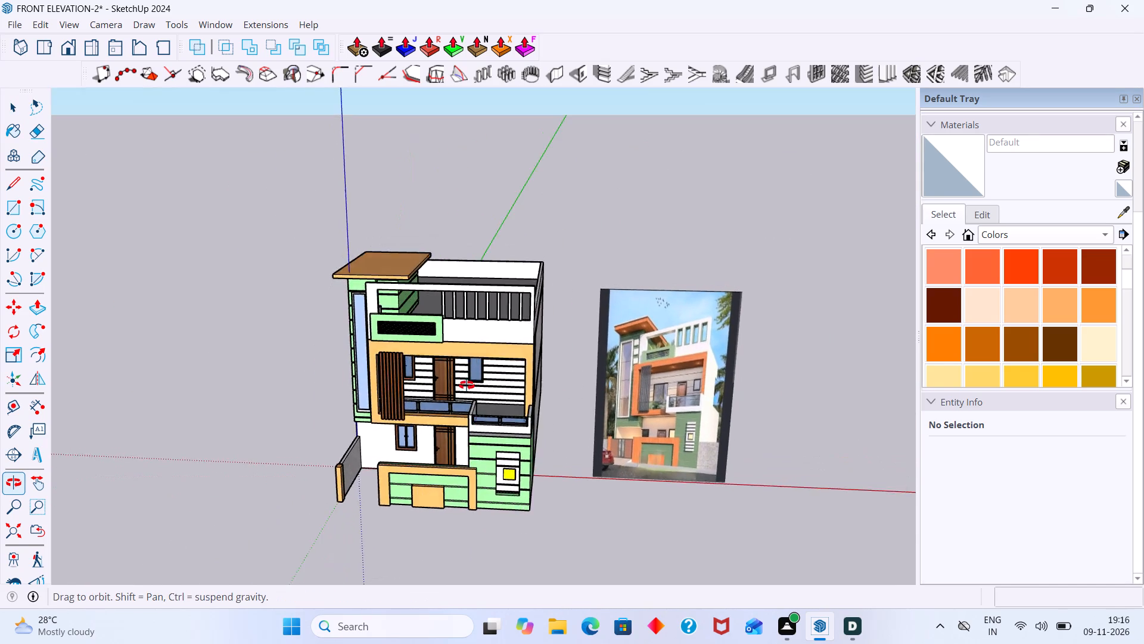
{"action": "middle_click_drag", "start_coordinate": [467, 385], "coordinate": [496, 439]}
{"action": "middle_click_drag", "start_coordinate": [524, 482], "coordinate": [597, 452]}
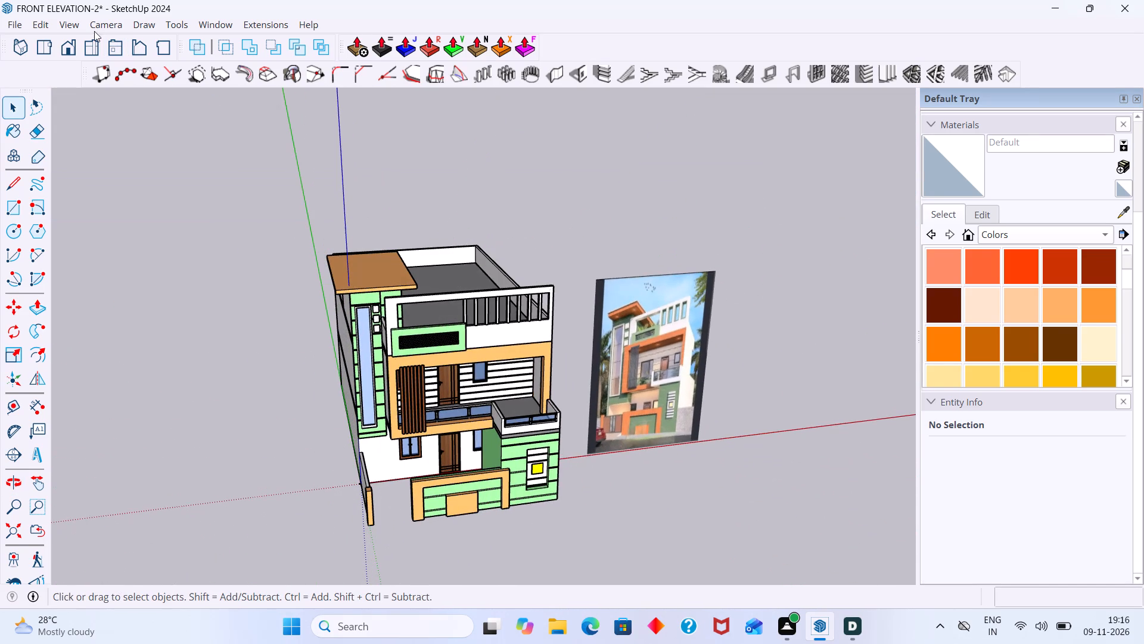
Search the 3D Warehouse for GATE, glance through the first models, and close it.
{"action": "left_click", "coordinate": [210, 28]}
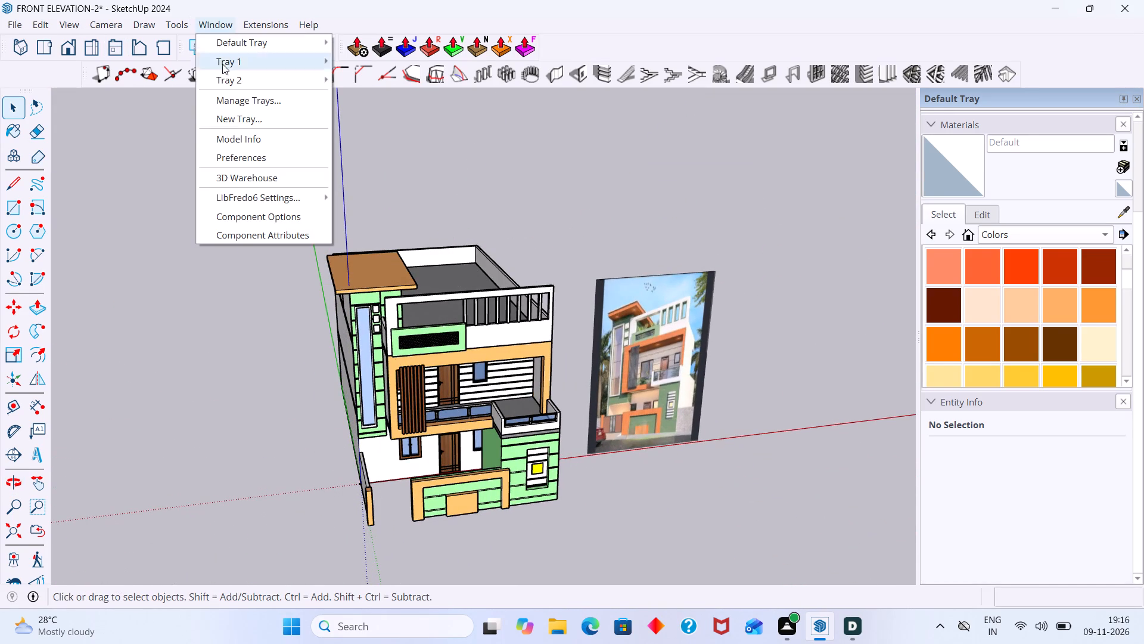
{"action": "left_click", "coordinate": [259, 184]}
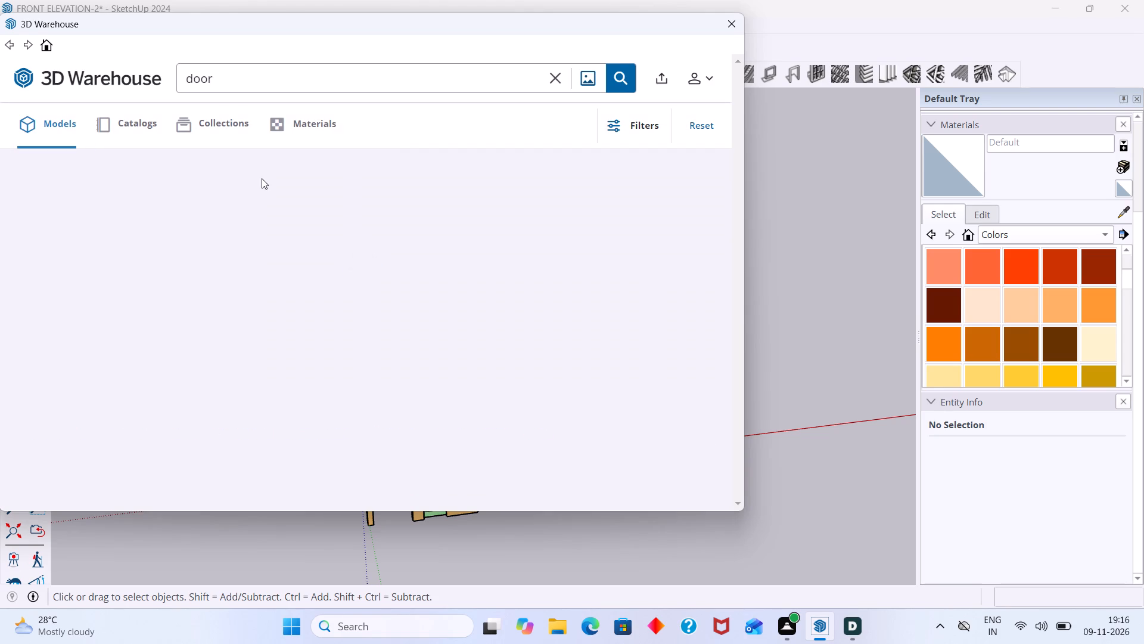
{"action": "left_click", "coordinate": [225, 84]}
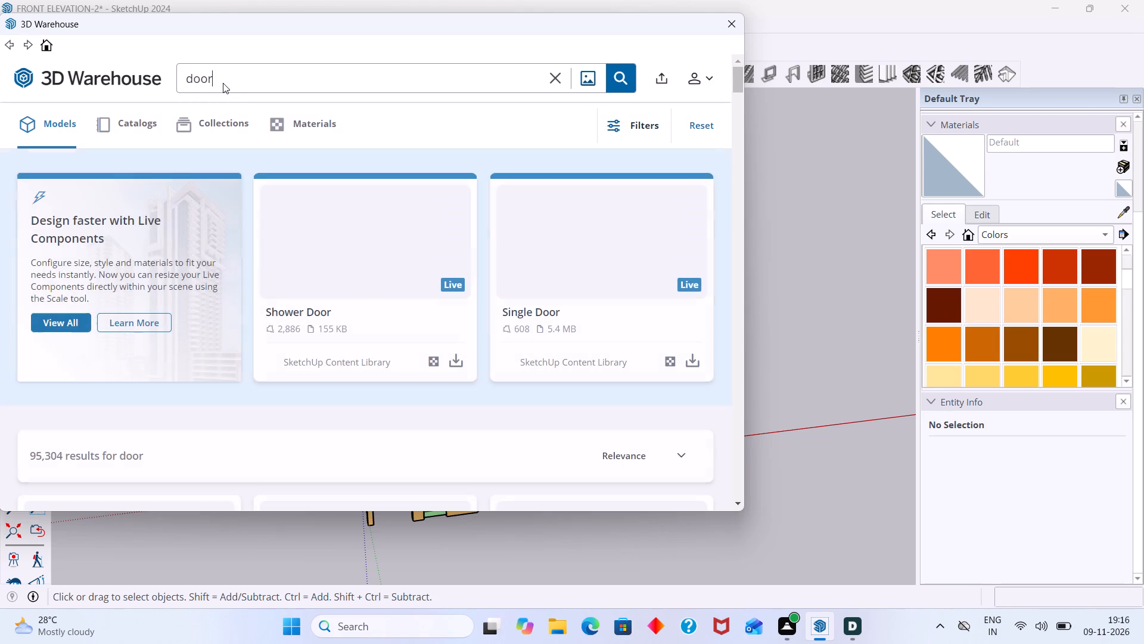
{"action": "key", "text": "BackSpace"}
{"action": "key", "text": "BackSpace"}
{"action": "key", "text": "BackSpace"}
{"action": "key", "text": "BackSpace"}
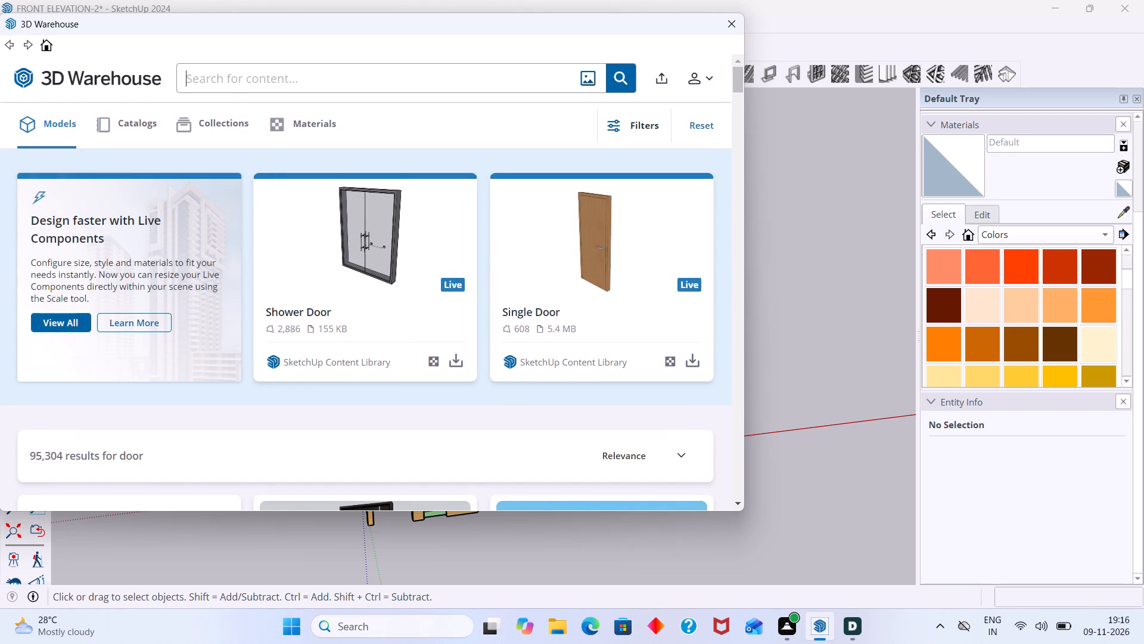
{"action": "type", "text": "GATE"}
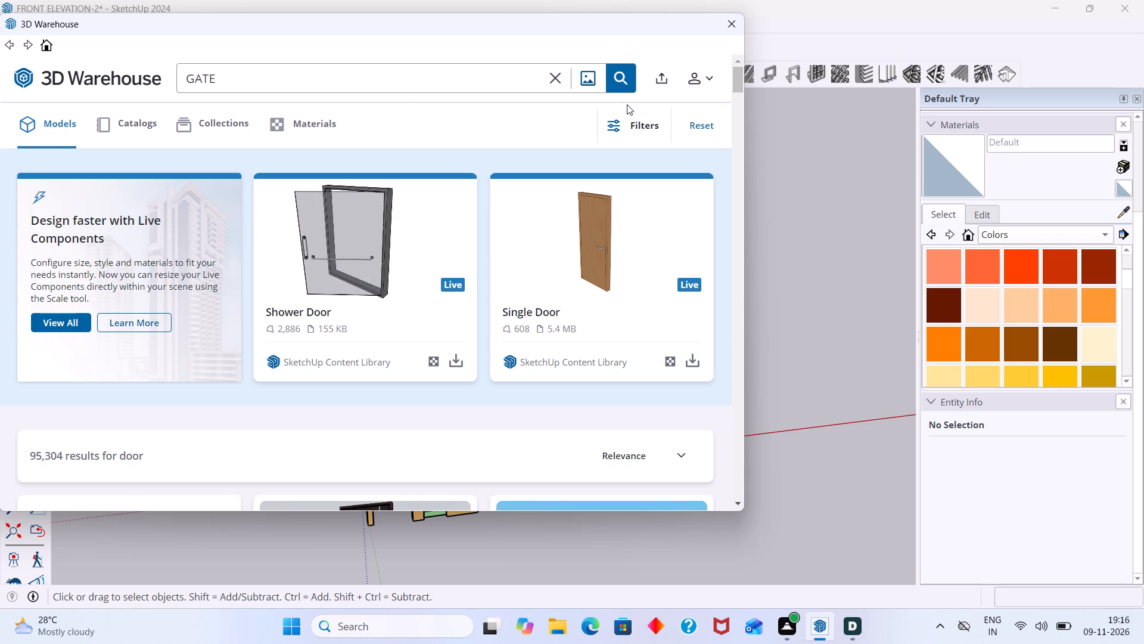
{"action": "left_click", "coordinate": [621, 80]}
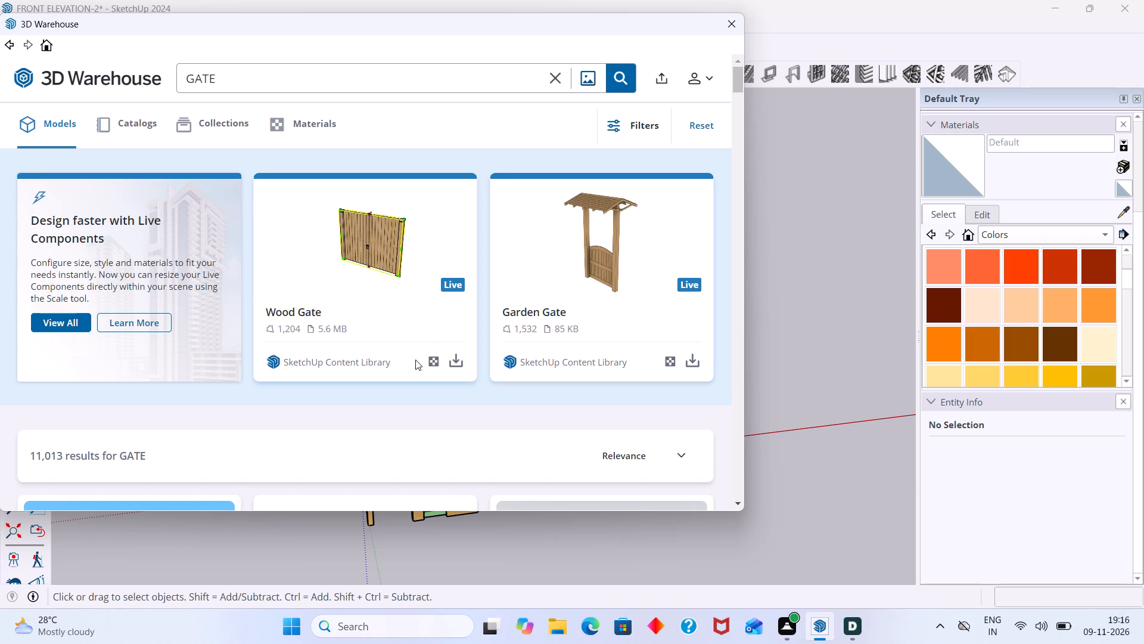
{"action": "scroll", "coordinate": [414, 363], "scroll_direction": "down", "scroll_amount": 6}
{"action": "scroll", "coordinate": [409, 377], "scroll_direction": "up", "scroll_amount": 2}
{"action": "scroll", "coordinate": [409, 377], "scroll_direction": "down", "scroll_amount": 4}
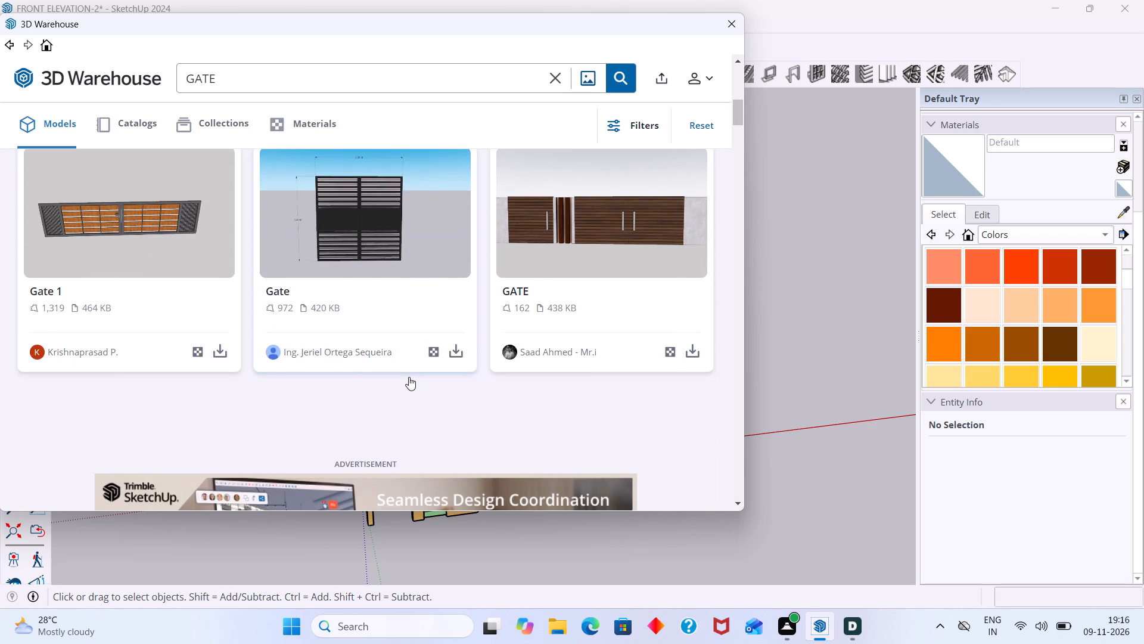
{"action": "left_click", "coordinate": [818, 345]}
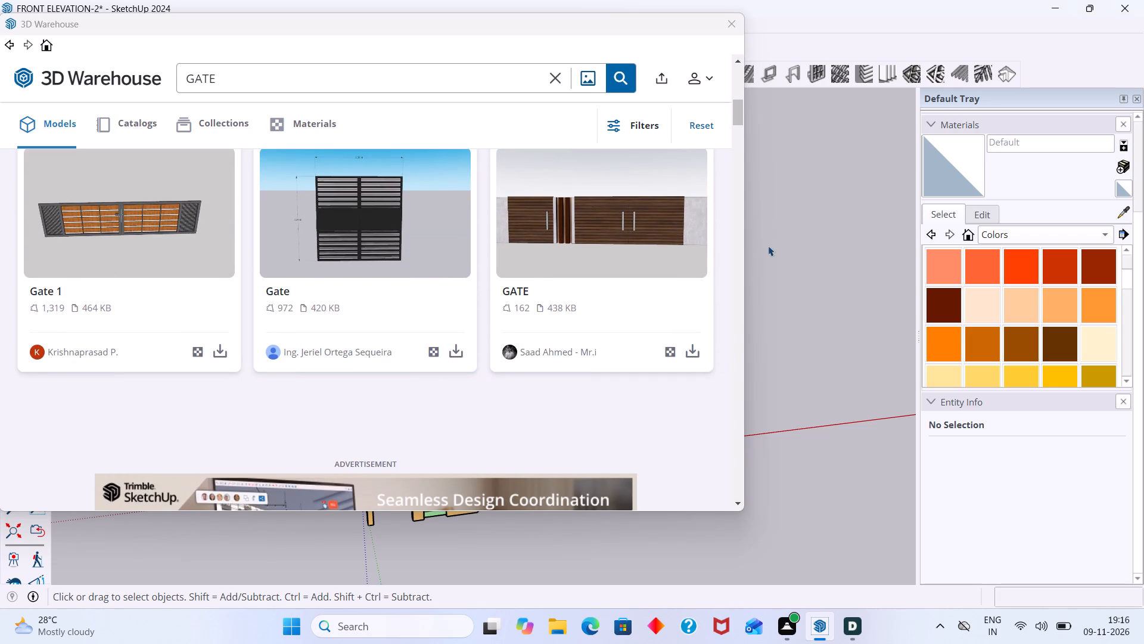
{"action": "left_click", "coordinate": [736, 23]}
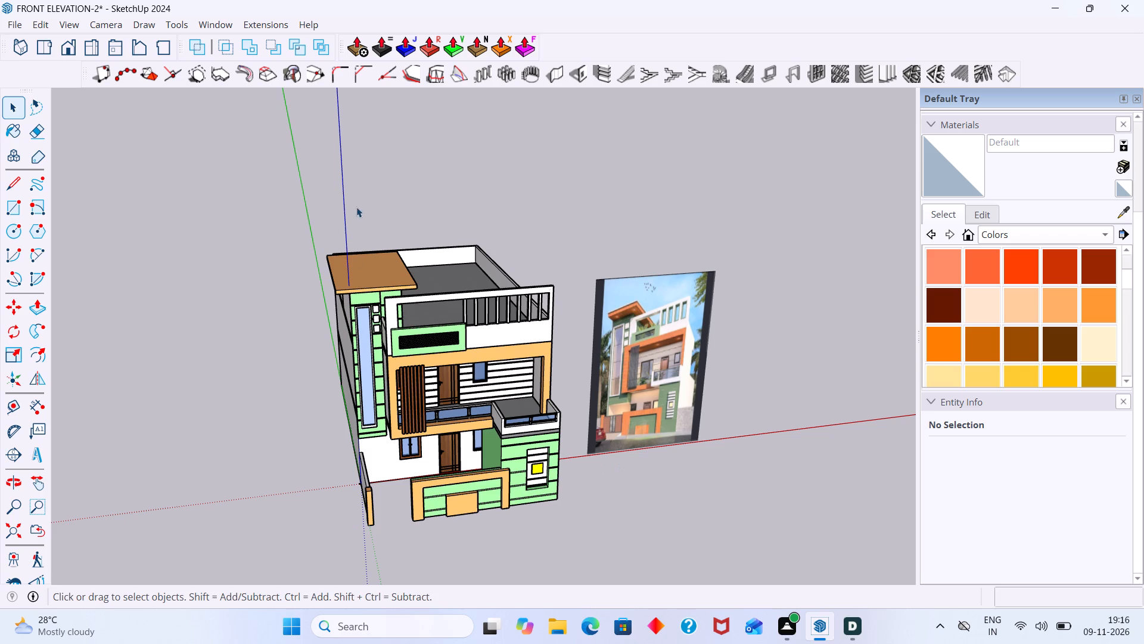
Reopen the 3D Warehouse and look through the GATE models for one that suits the compound entrance.
{"action": "left_click", "coordinate": [214, 26]}
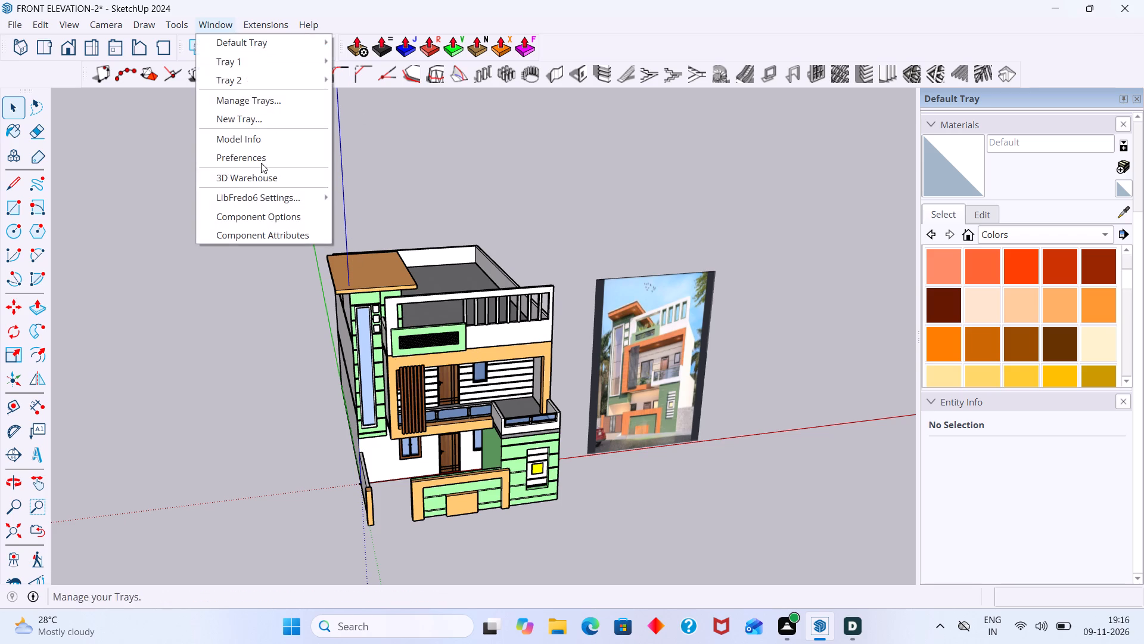
{"action": "left_click", "coordinate": [259, 177]}
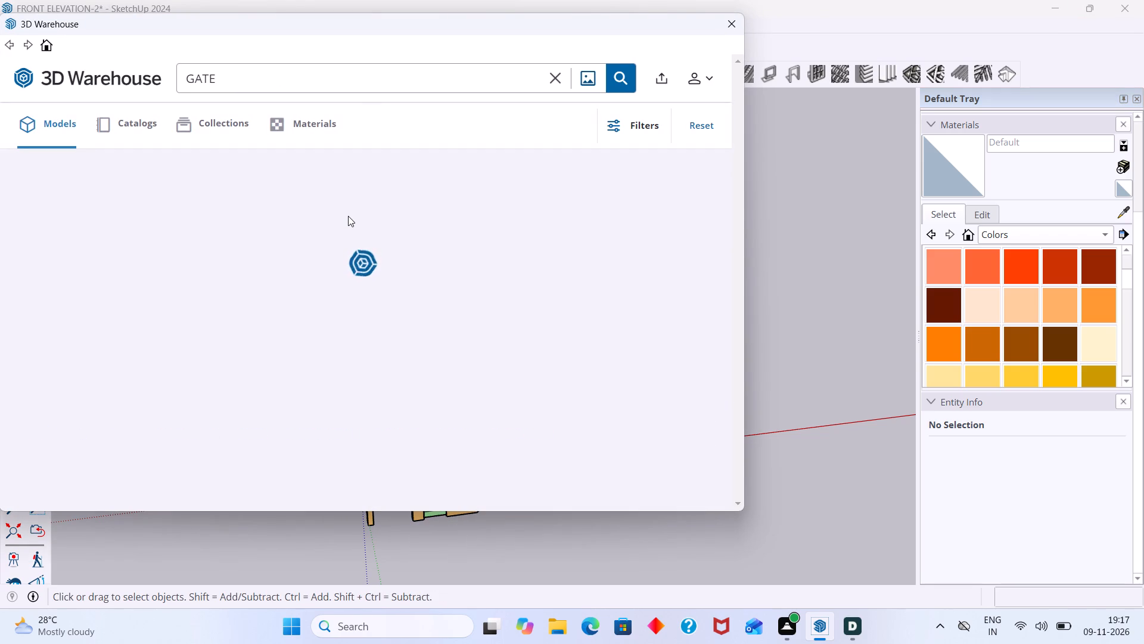
{"action": "scroll", "coordinate": [311, 301], "scroll_direction": "down", "scroll_amount": 2}
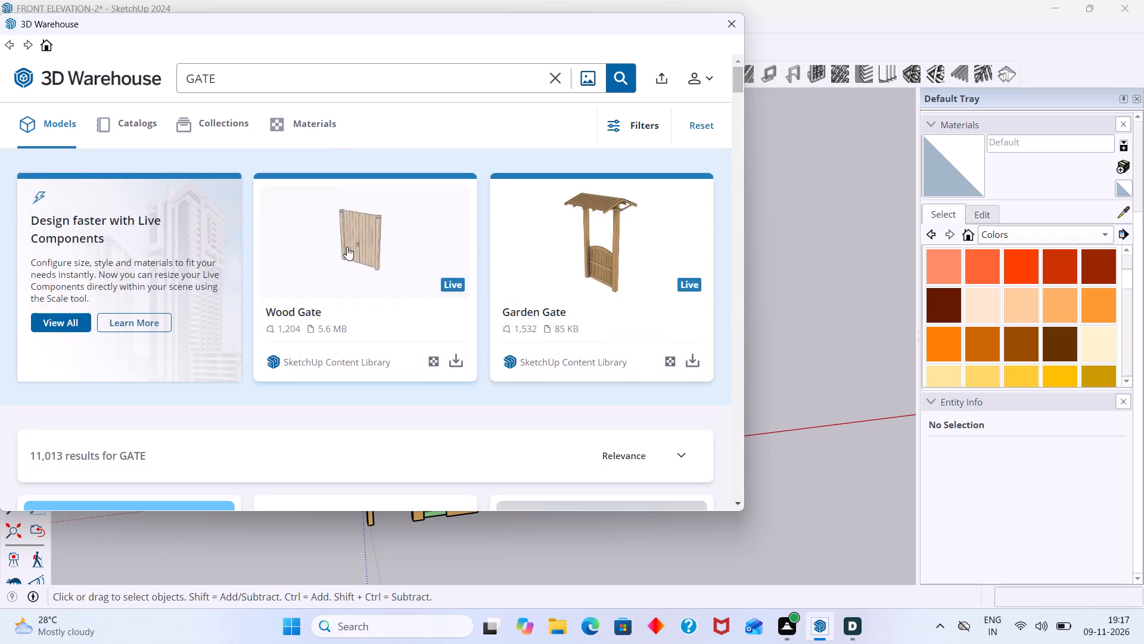
{"action": "scroll", "coordinate": [347, 247], "scroll_direction": "down", "scroll_amount": 8}
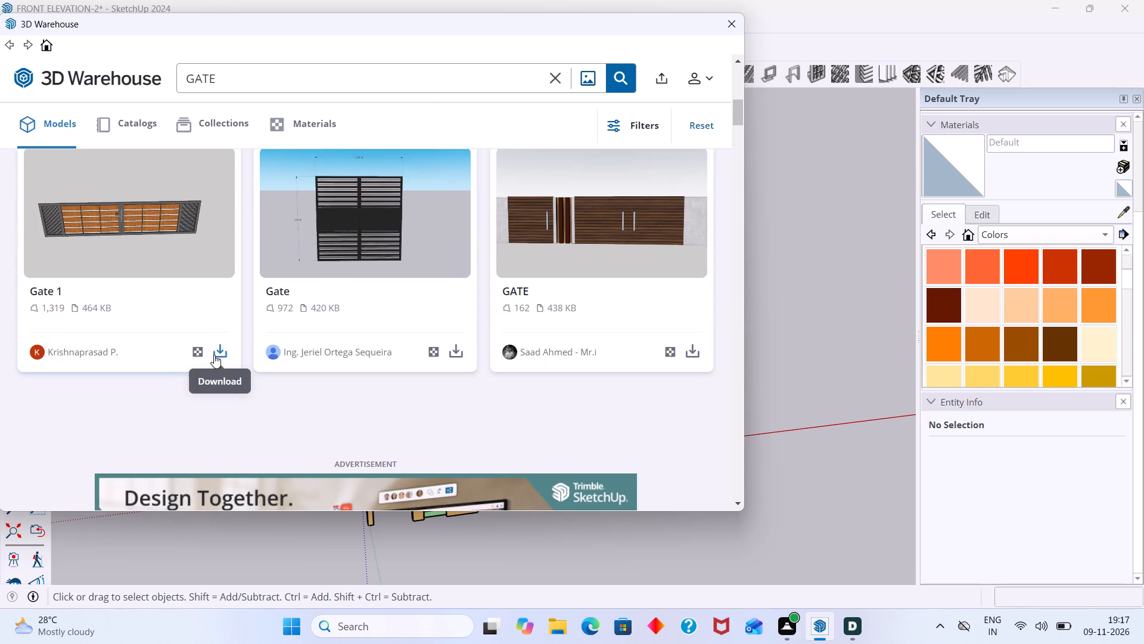
{"action": "scroll", "coordinate": [220, 355], "scroll_direction": "down", "scroll_amount": 10}
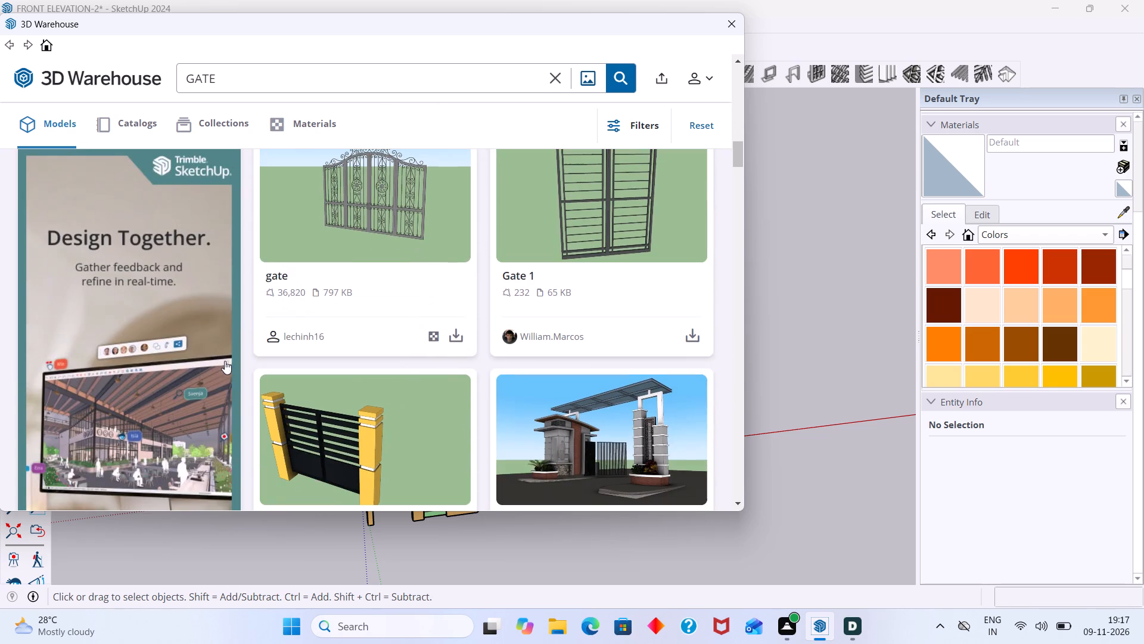
{"action": "scroll", "coordinate": [244, 362], "scroll_direction": "down", "scroll_amount": 3}
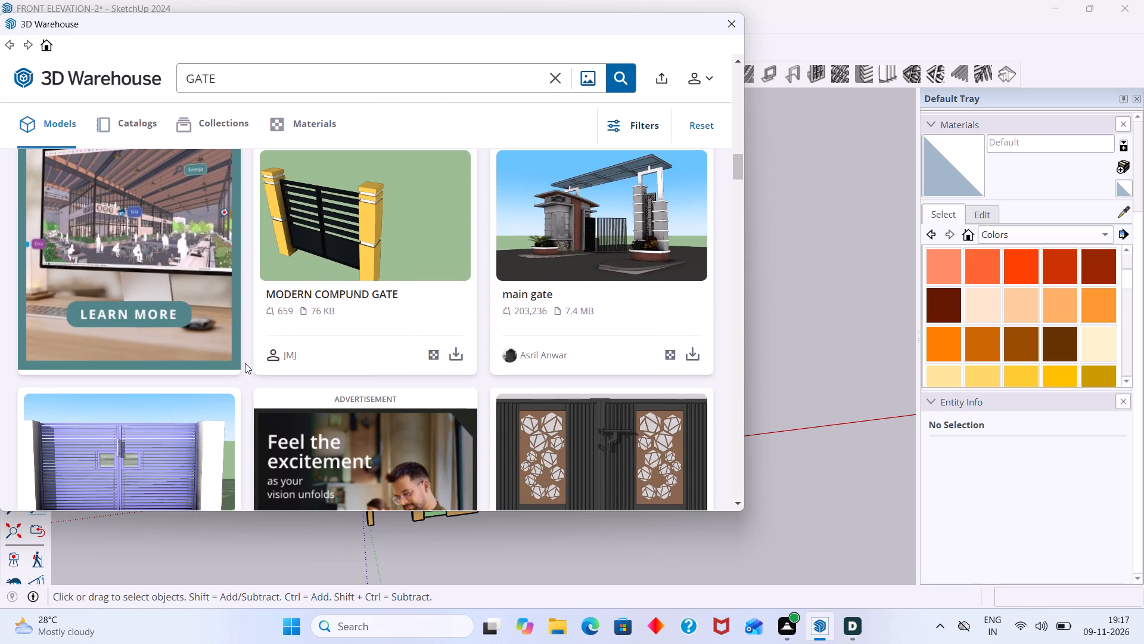
{"action": "scroll", "coordinate": [245, 363], "scroll_direction": "down", "scroll_amount": 2}
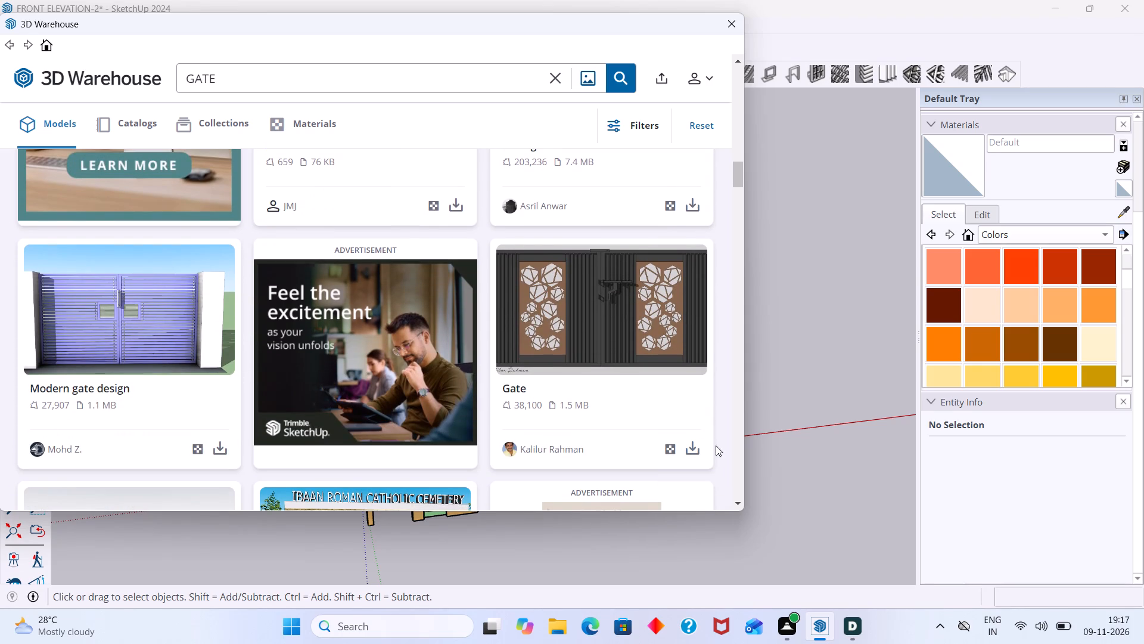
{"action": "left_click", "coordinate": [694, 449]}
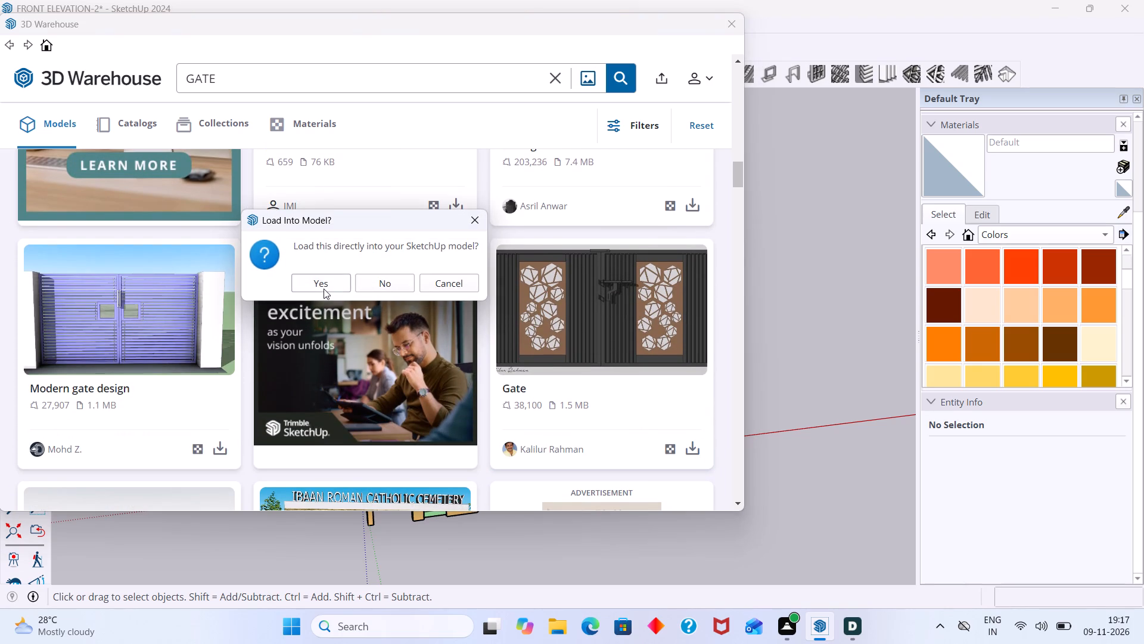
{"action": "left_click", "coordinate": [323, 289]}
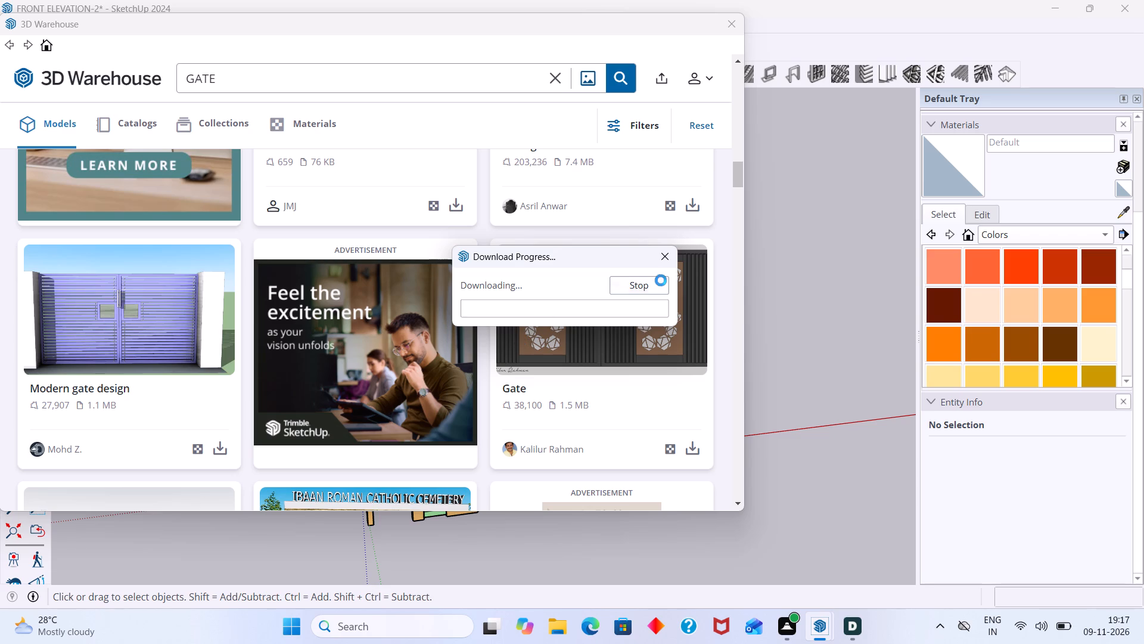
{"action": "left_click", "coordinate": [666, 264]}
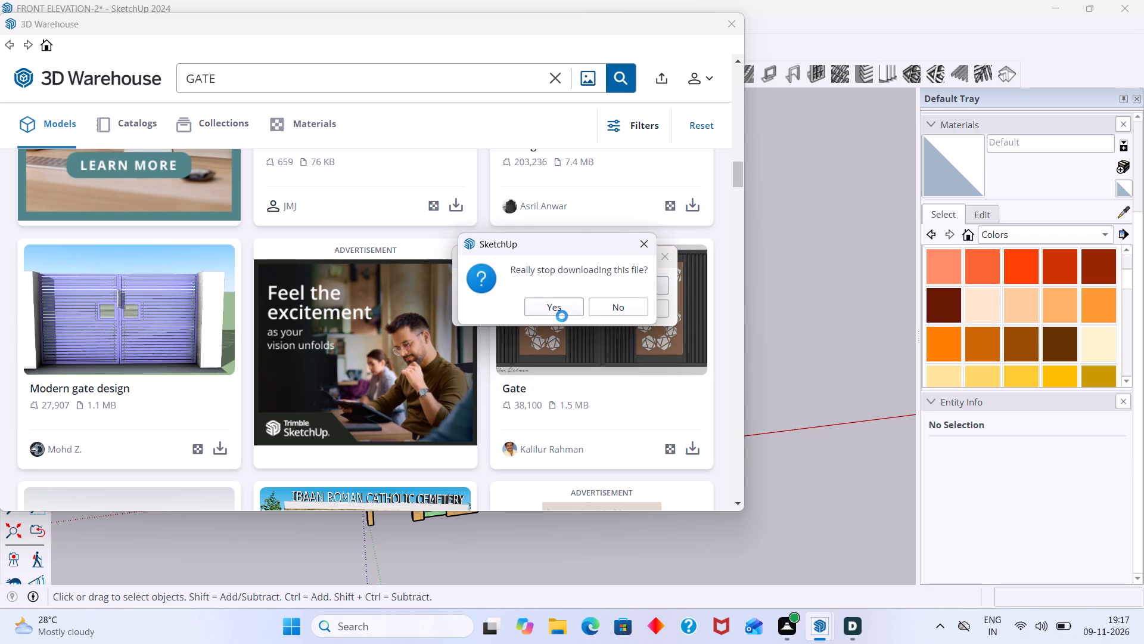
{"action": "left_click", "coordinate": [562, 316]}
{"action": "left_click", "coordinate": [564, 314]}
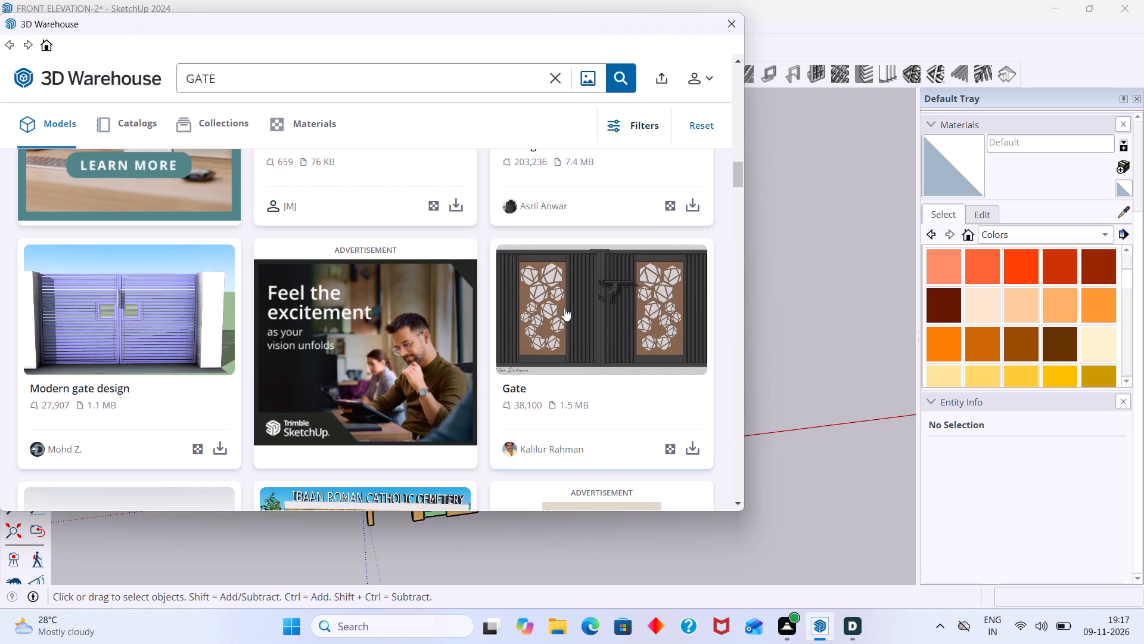
Browse further through the GATE models in the 3D Warehouse and compare designs for the compound entrance.
{"action": "scroll", "coordinate": [564, 307], "scroll_direction": "down", "scroll_amount": 6}
{"action": "scroll", "coordinate": [565, 308], "scroll_direction": "up", "scroll_amount": 10}
{"action": "scroll", "coordinate": [362, 352], "scroll_direction": "up", "scroll_amount": 9}
{"action": "scroll", "coordinate": [355, 348], "scroll_direction": "down", "scroll_amount": 1}
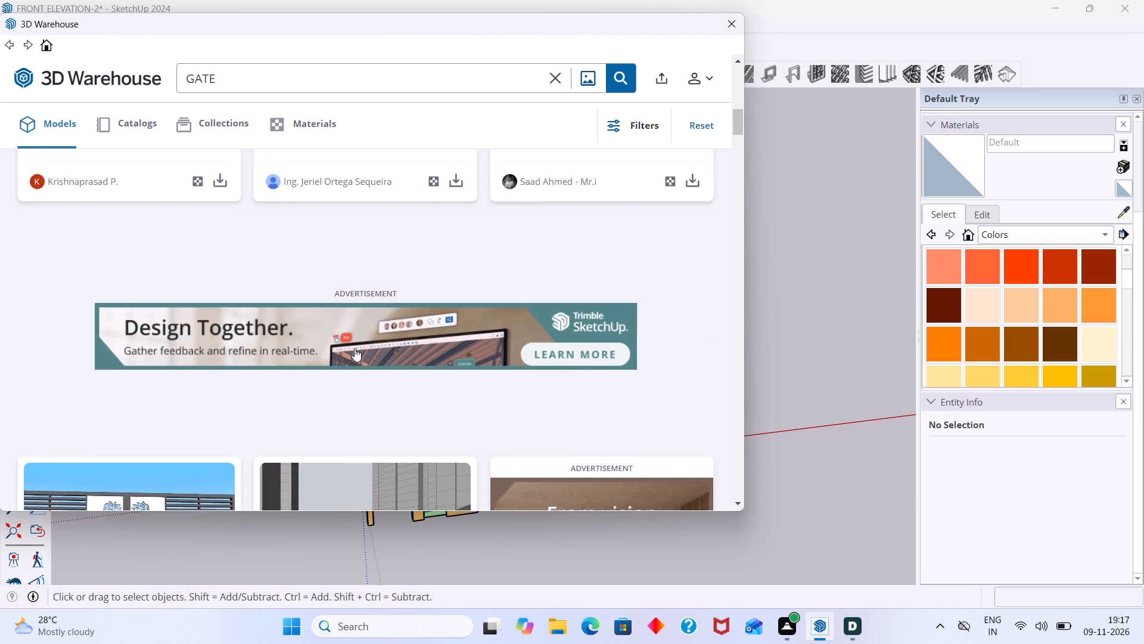
{"action": "scroll", "coordinate": [355, 348], "scroll_direction": "down", "scroll_amount": 2}
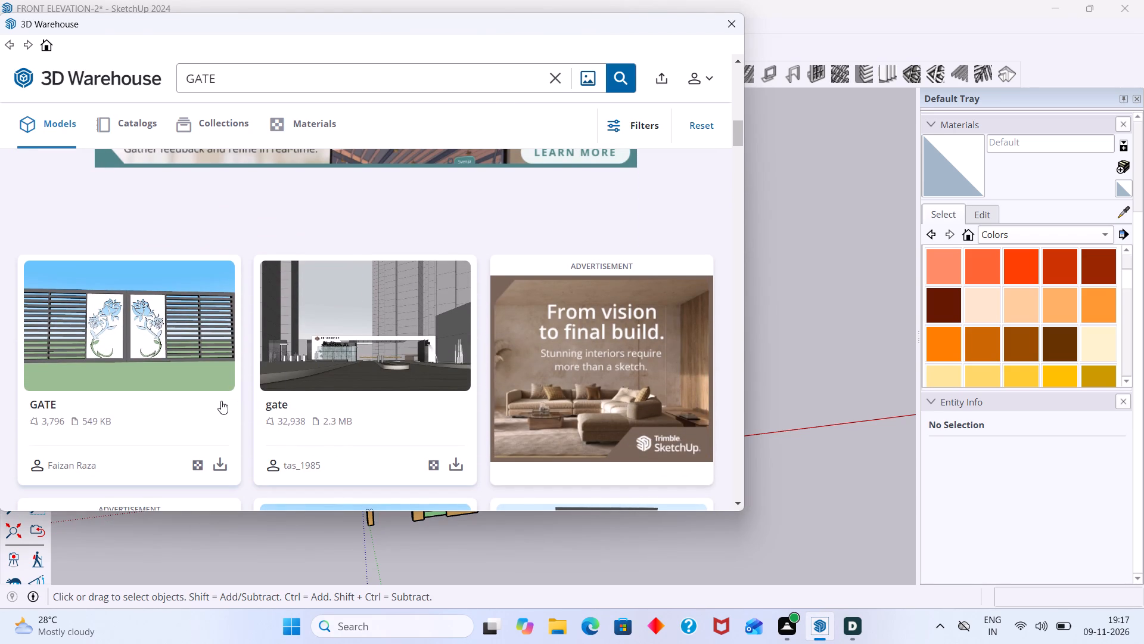
{"action": "scroll", "coordinate": [217, 393], "scroll_direction": "up", "scroll_amount": 5}
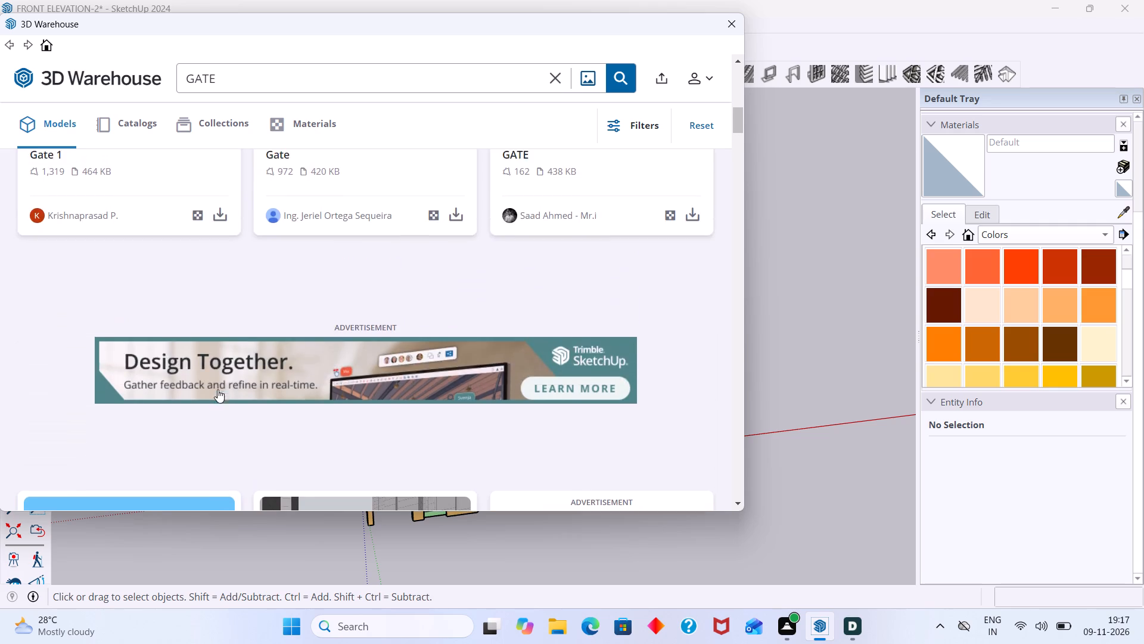
{"action": "scroll", "coordinate": [217, 389], "scroll_direction": "up", "scroll_amount": 1}
{"action": "scroll", "coordinate": [213, 397], "scroll_direction": "down", "scroll_amount": 3}
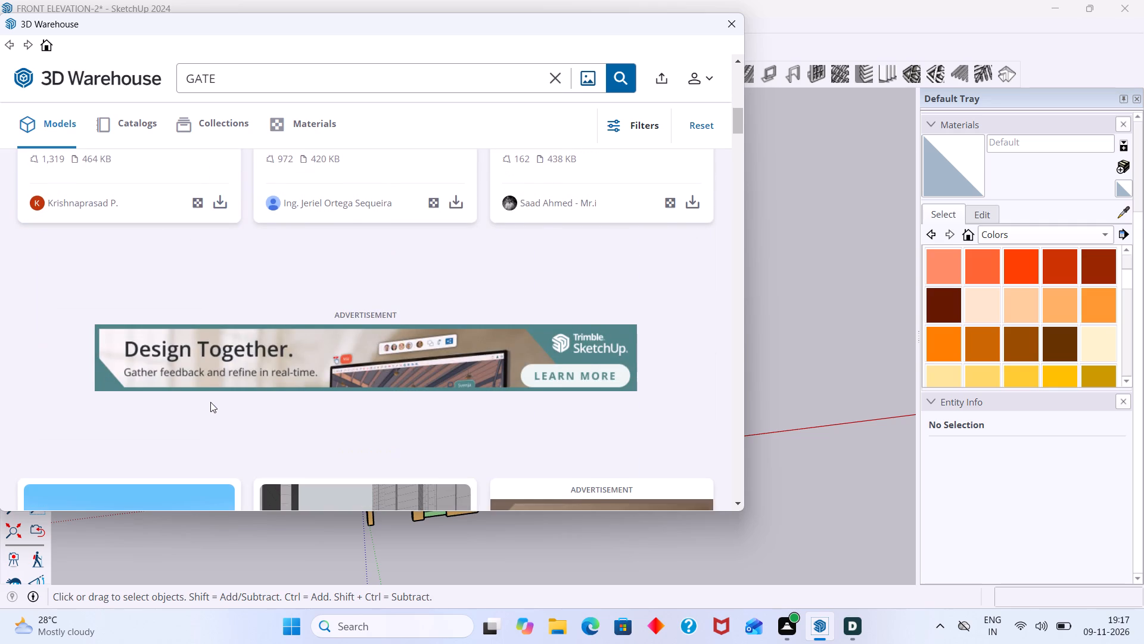
{"action": "scroll", "coordinate": [210, 402], "scroll_direction": "down", "scroll_amount": 8}
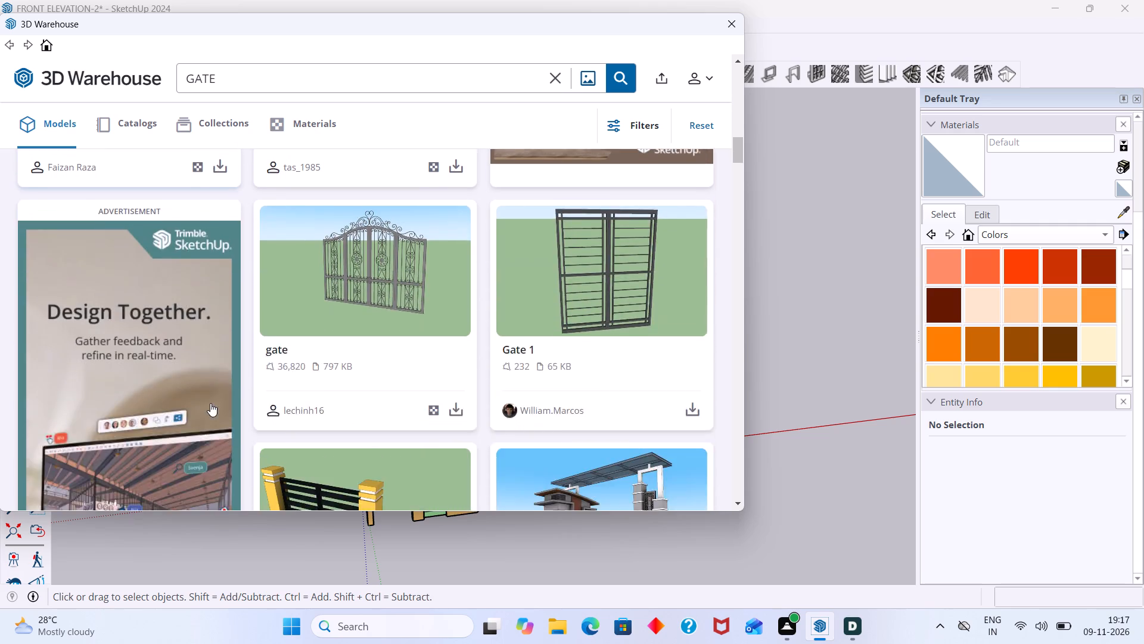
{"action": "scroll", "coordinate": [210, 403], "scroll_direction": "down", "scroll_amount": 12}
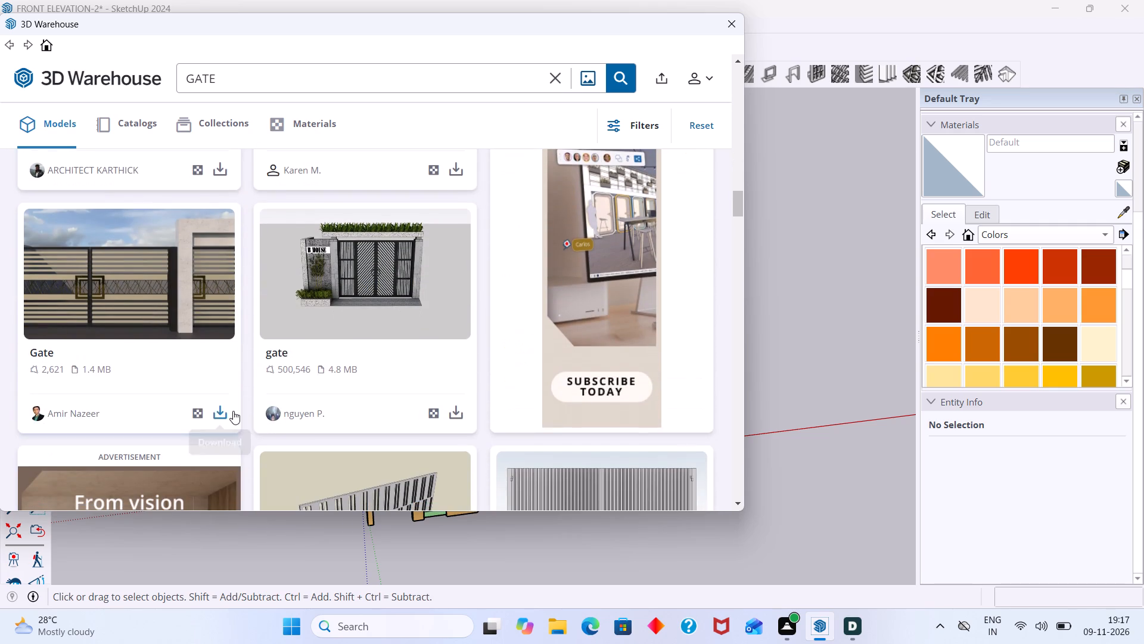
{"action": "scroll", "coordinate": [233, 413], "scroll_direction": "down", "scroll_amount": 3}
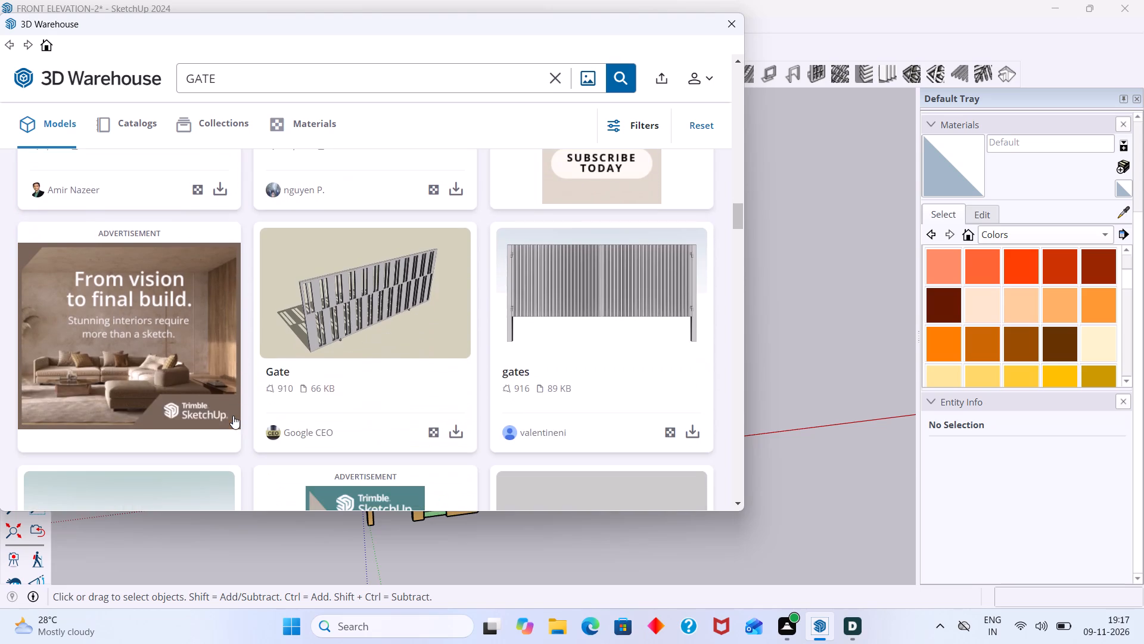
{"action": "scroll", "coordinate": [233, 416], "scroll_direction": "down", "scroll_amount": 12}
{"action": "scroll", "coordinate": [233, 419], "scroll_direction": "up", "scroll_amount": 18}
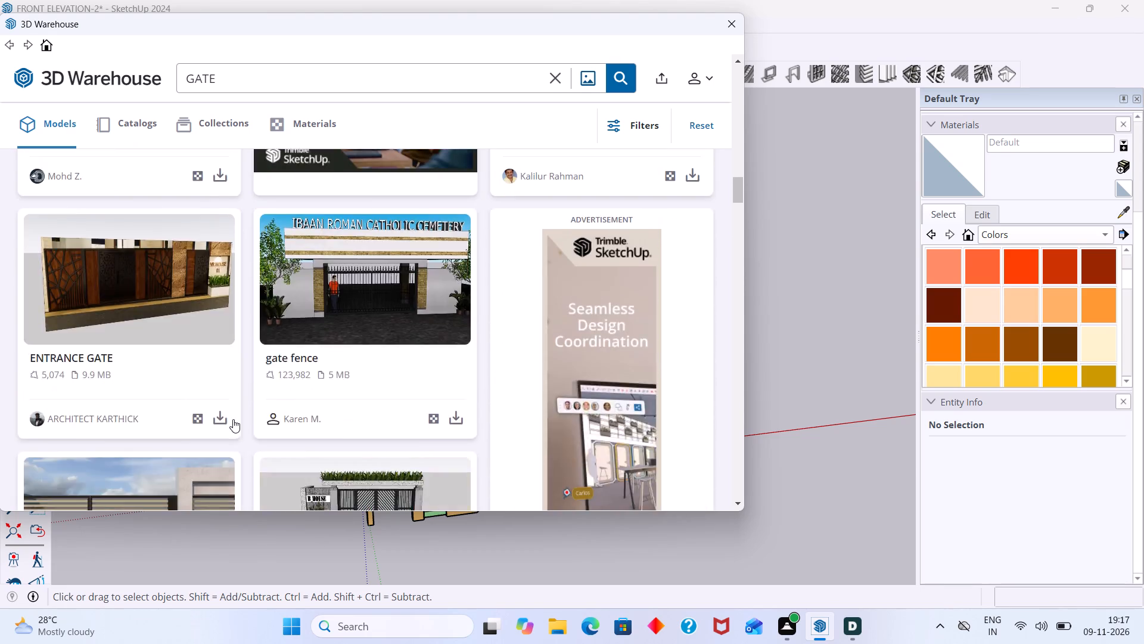
{"action": "scroll", "coordinate": [233, 419], "scroll_direction": "up", "scroll_amount": 19}
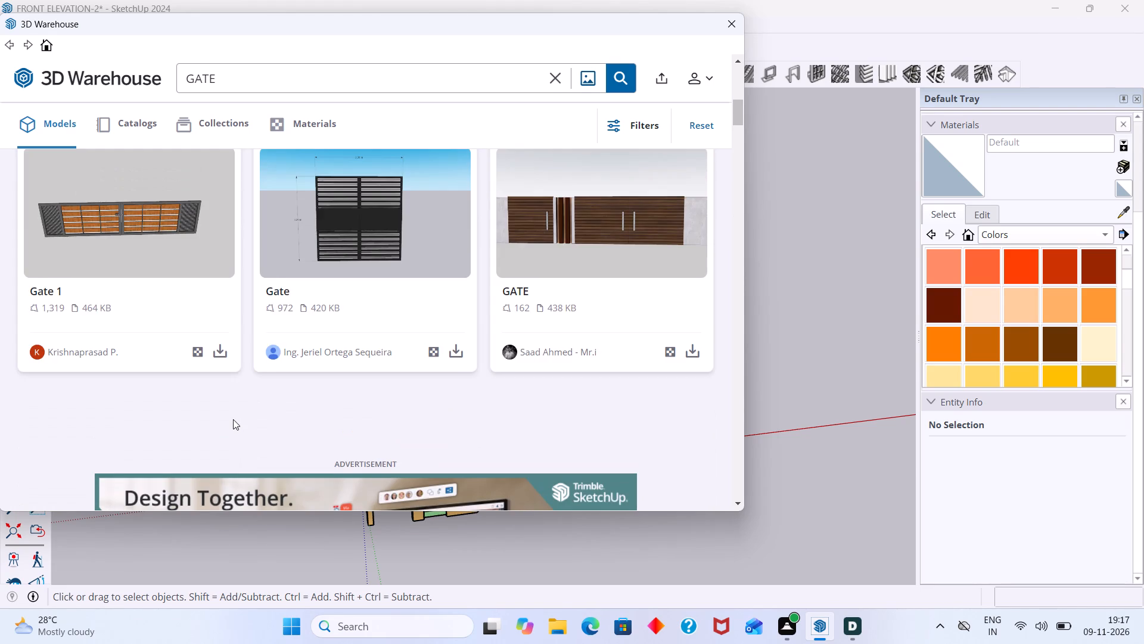
{"action": "scroll", "coordinate": [233, 419], "scroll_direction": "down", "scroll_amount": 5}
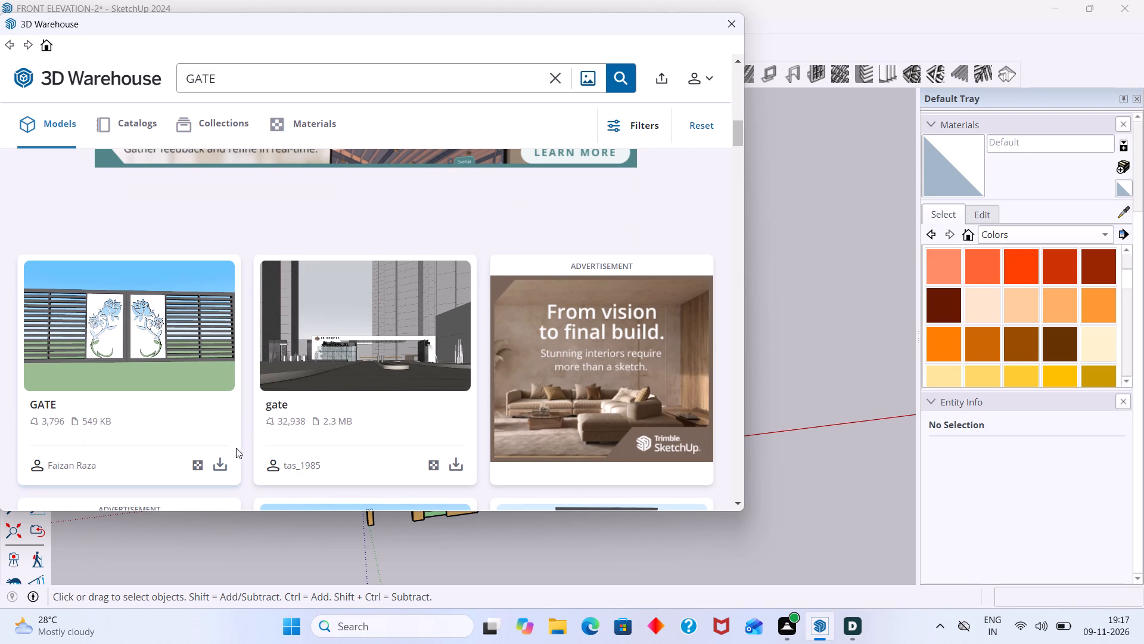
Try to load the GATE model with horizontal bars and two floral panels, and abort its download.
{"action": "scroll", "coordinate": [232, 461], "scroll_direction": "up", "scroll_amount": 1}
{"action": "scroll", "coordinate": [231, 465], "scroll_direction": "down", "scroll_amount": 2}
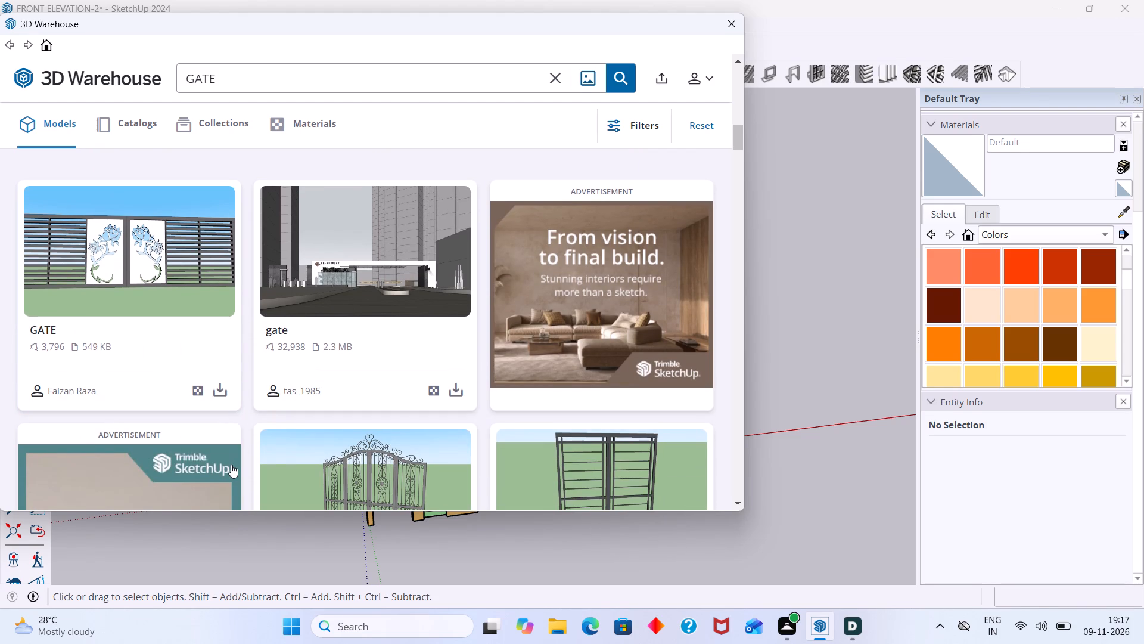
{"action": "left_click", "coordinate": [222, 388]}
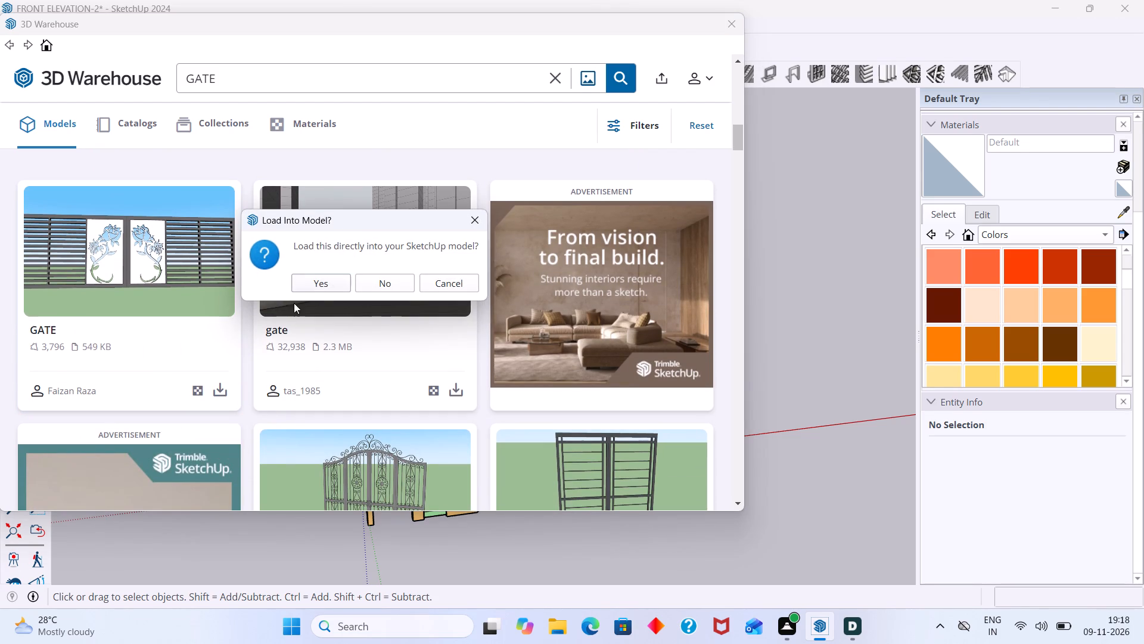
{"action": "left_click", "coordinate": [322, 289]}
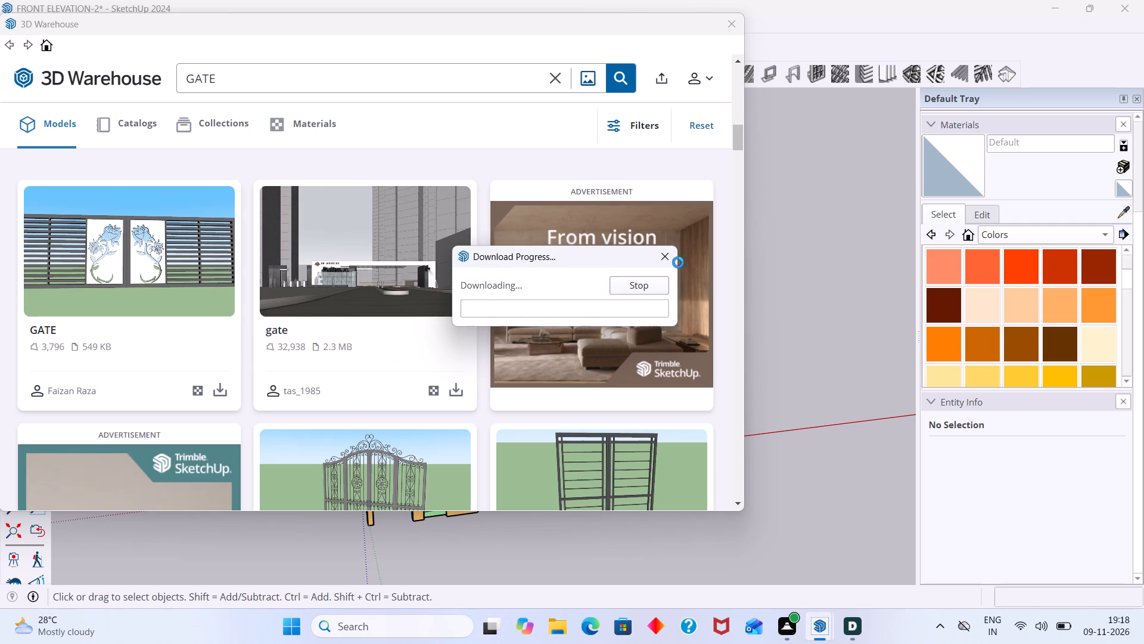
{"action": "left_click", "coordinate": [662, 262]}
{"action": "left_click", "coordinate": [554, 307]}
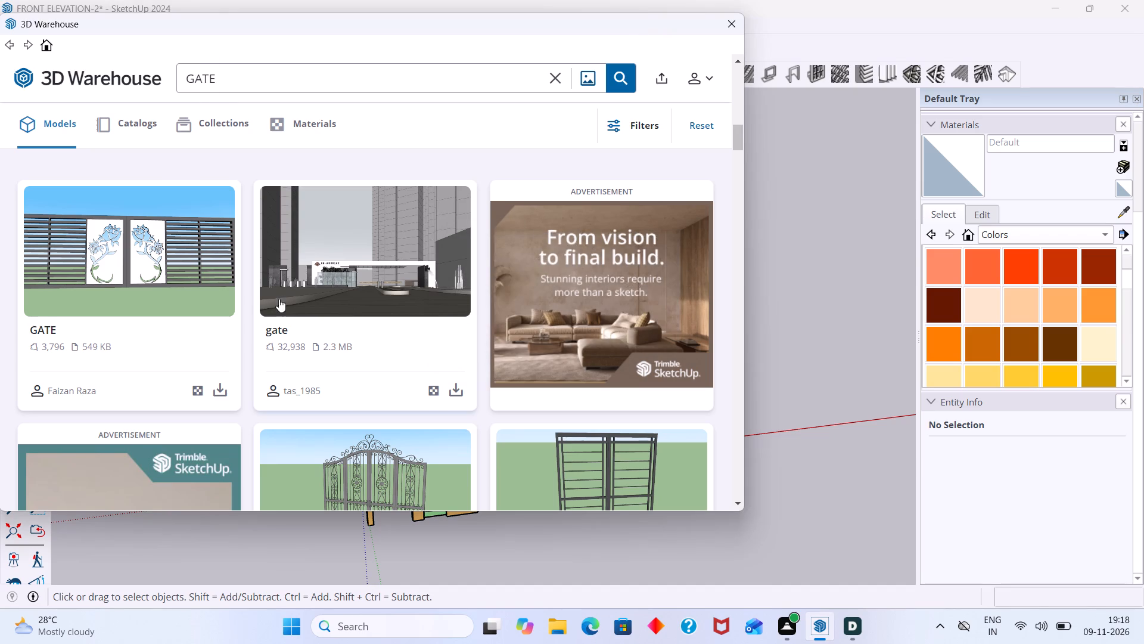
Request the Gate 1 model with orange slats, skip the download-limit video and decline the subscription offer.
{"action": "scroll", "coordinate": [259, 295], "scroll_direction": "down", "scroll_amount": 1}
{"action": "scroll", "coordinate": [203, 273], "scroll_direction": "up", "scroll_amount": 9}
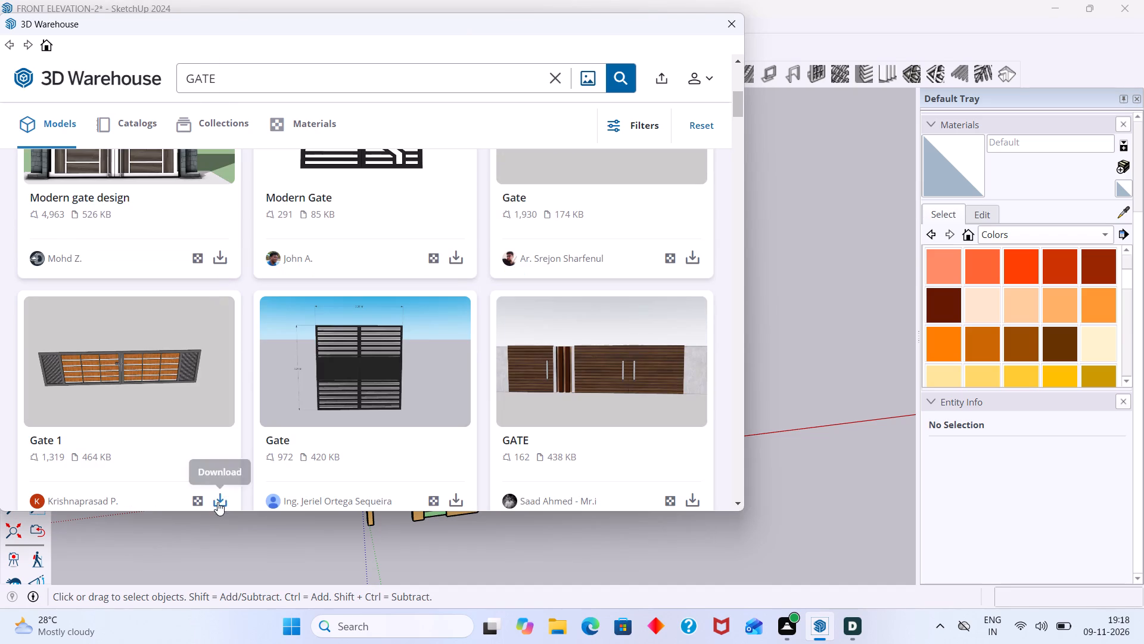
{"action": "left_click", "coordinate": [217, 502]}
{"action": "scroll", "coordinate": [275, 374], "scroll_direction": "down", "scroll_amount": 4}
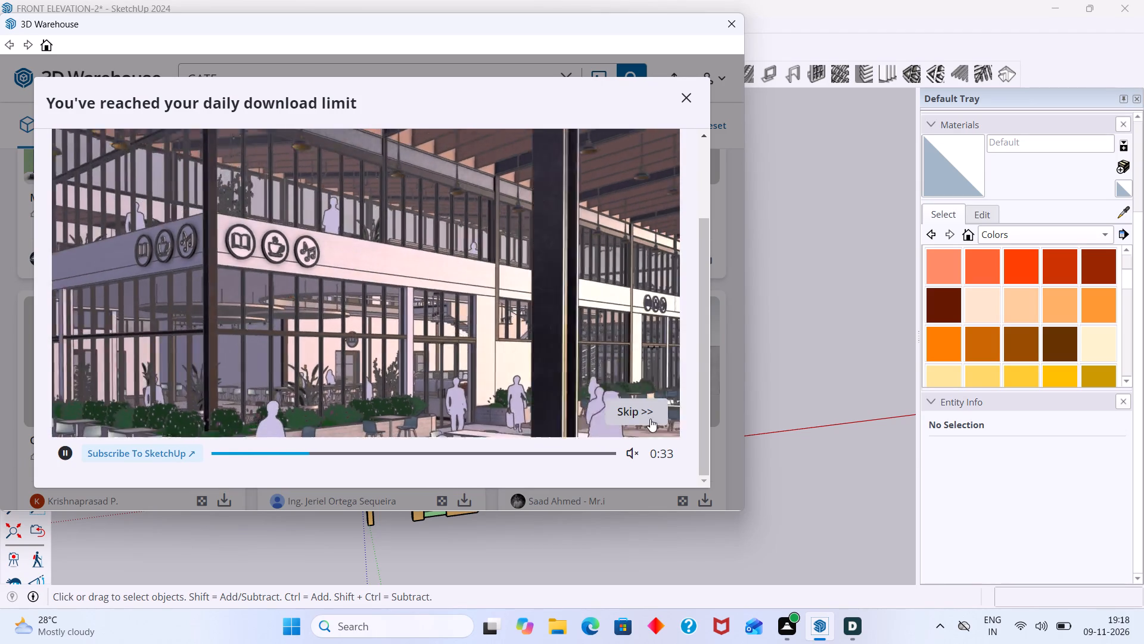
{"action": "left_click", "coordinate": [651, 413]}
{"action": "left_click", "coordinate": [645, 413]}
{"action": "left_click", "coordinate": [641, 413]}
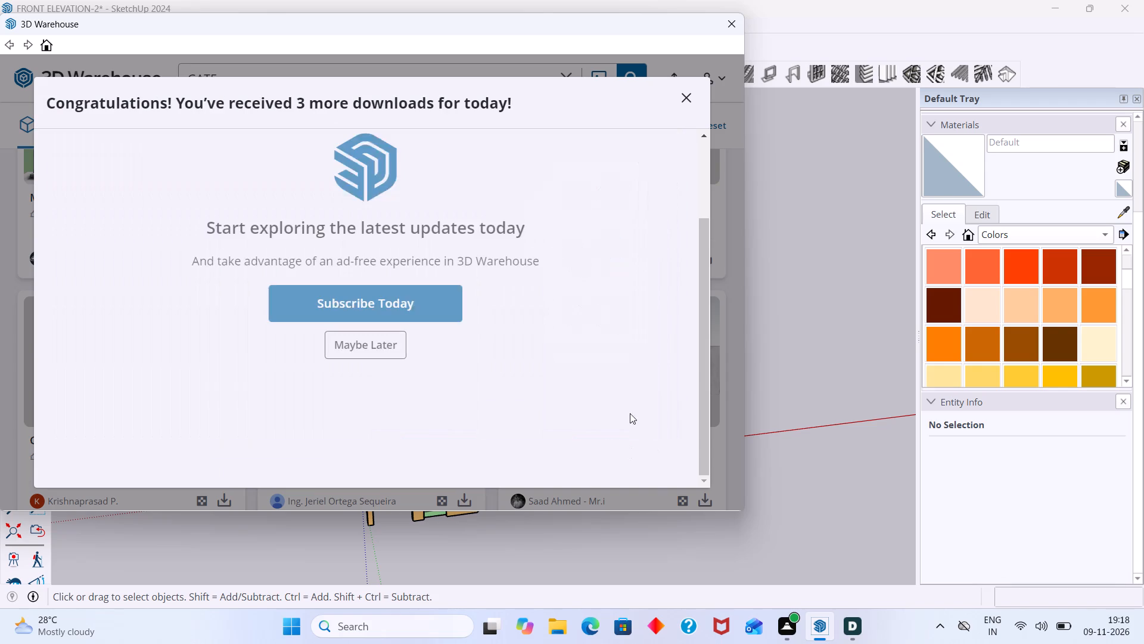
{"action": "left_click", "coordinate": [371, 340]}
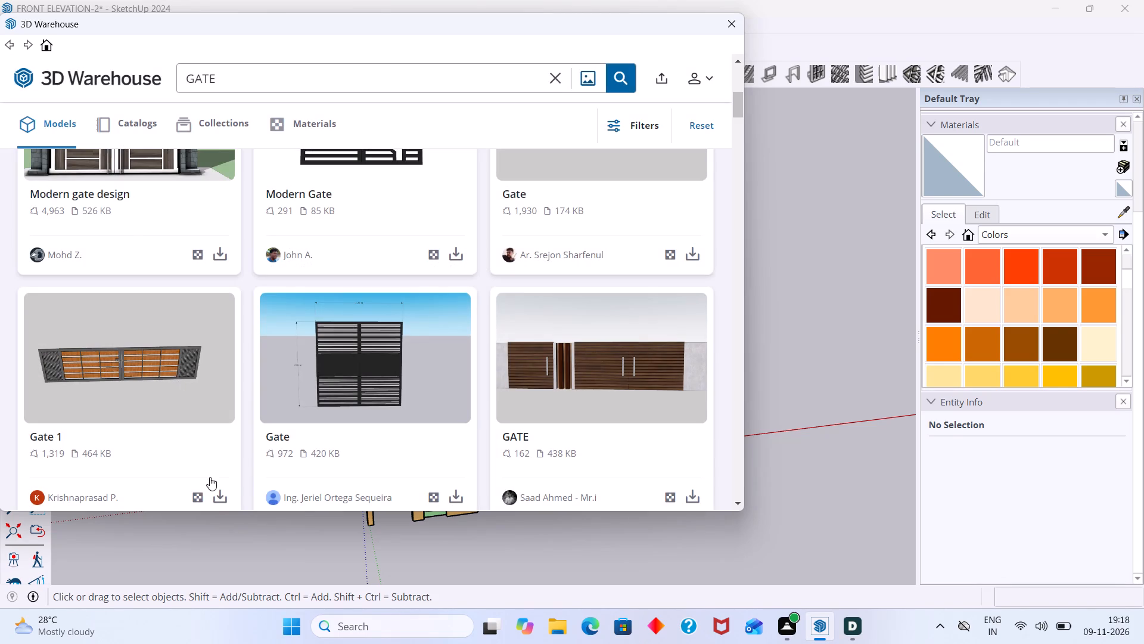
Load the Gate 1 model directly into the drawing and place it on the open ground beside the reference image.
{"action": "left_click", "coordinate": [222, 498]}
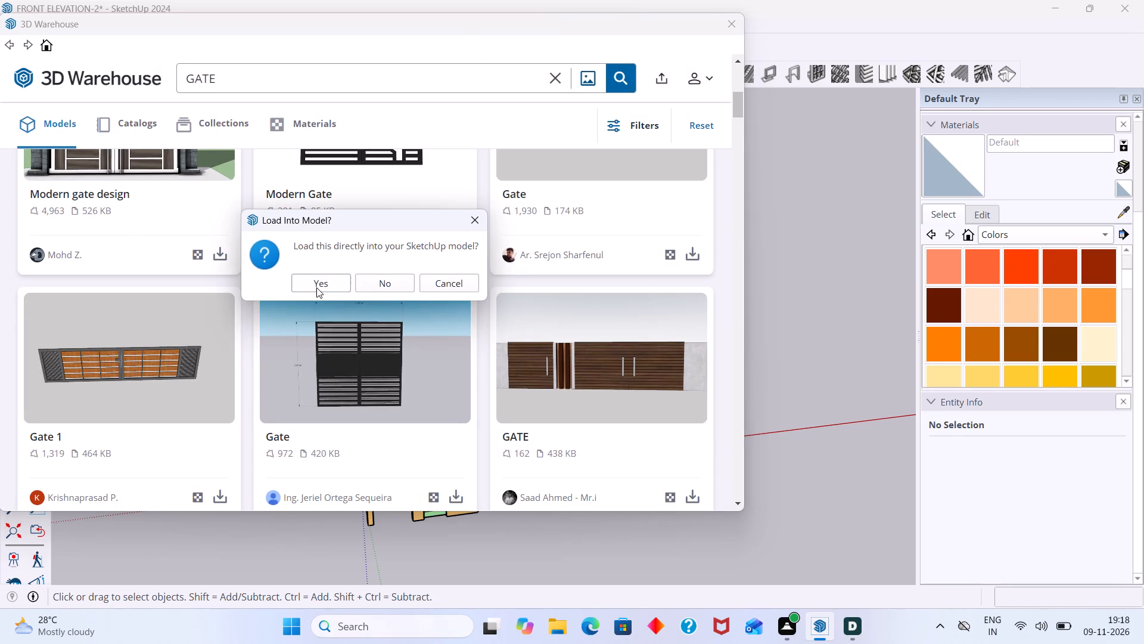
{"action": "left_click", "coordinate": [316, 287]}
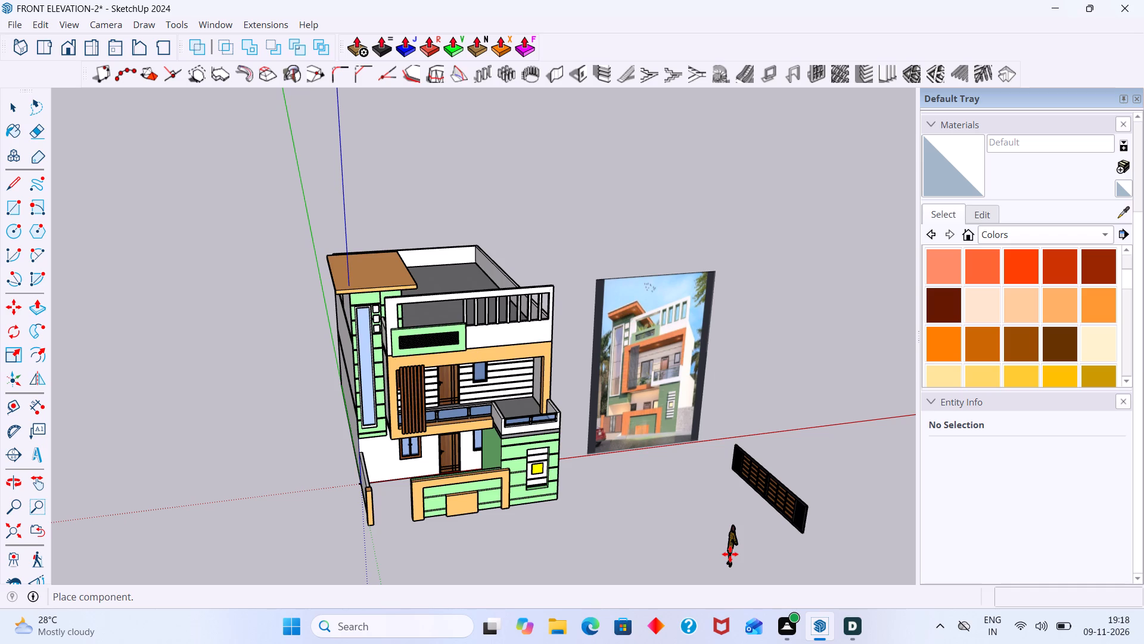
{"action": "left_click", "coordinate": [730, 554]}
{"action": "key", "text": "space"}
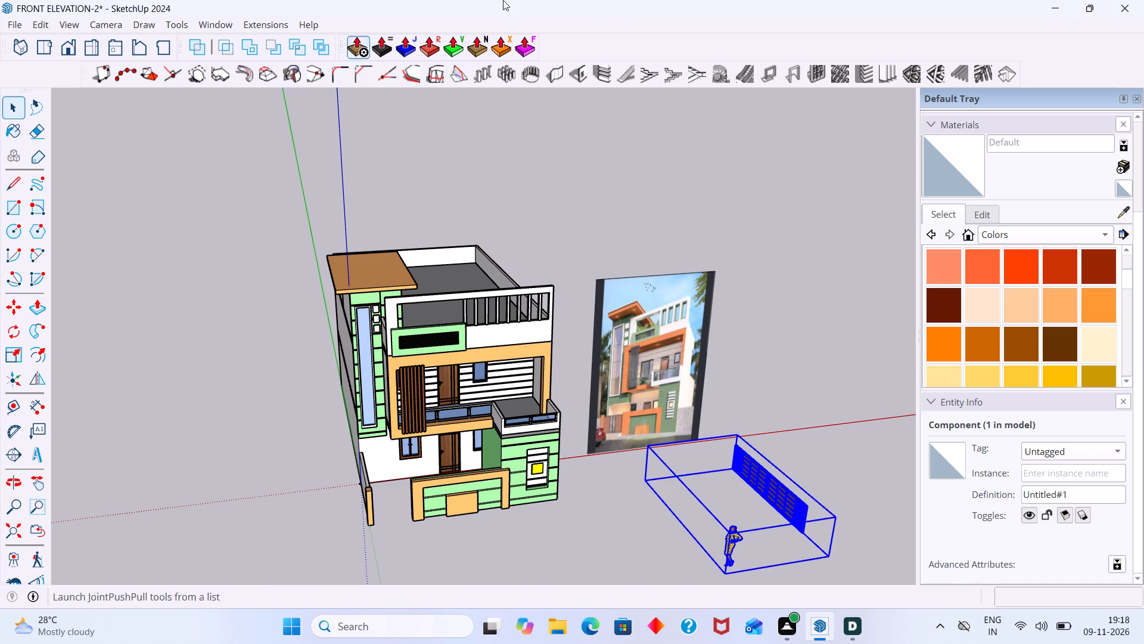
{"action": "left_click", "coordinate": [769, 240]}
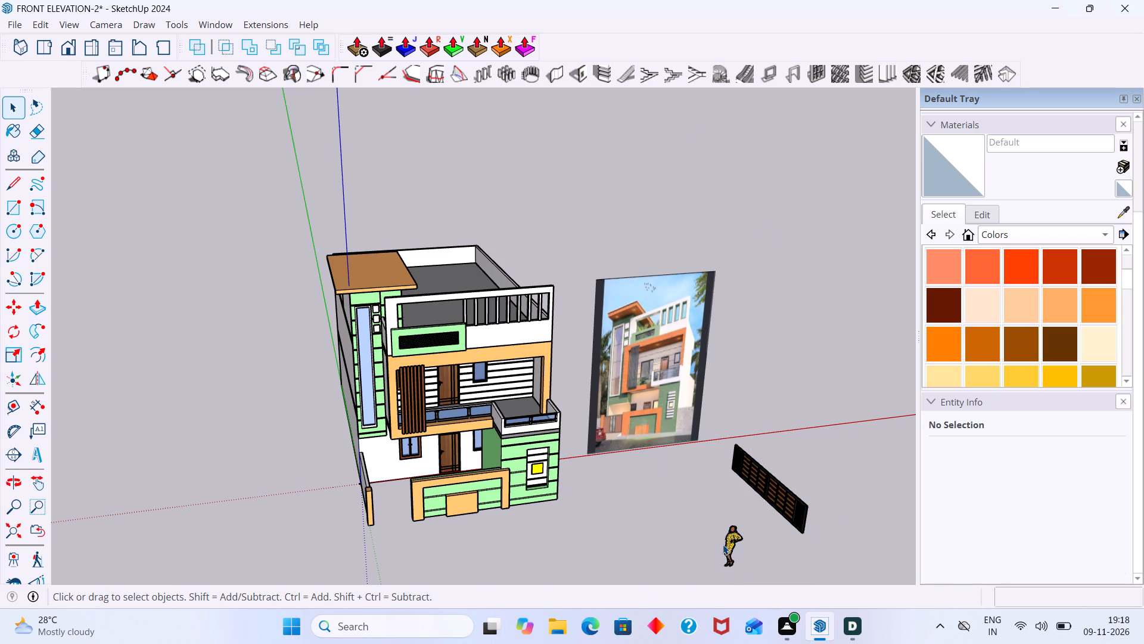
Delete the human figure inside the imported gate component and leave component editing.
{"action": "left_click", "coordinate": [732, 546]}
{"action": "double_click", "coordinate": [741, 542]}
{"action": "double_click", "coordinate": [737, 542]}
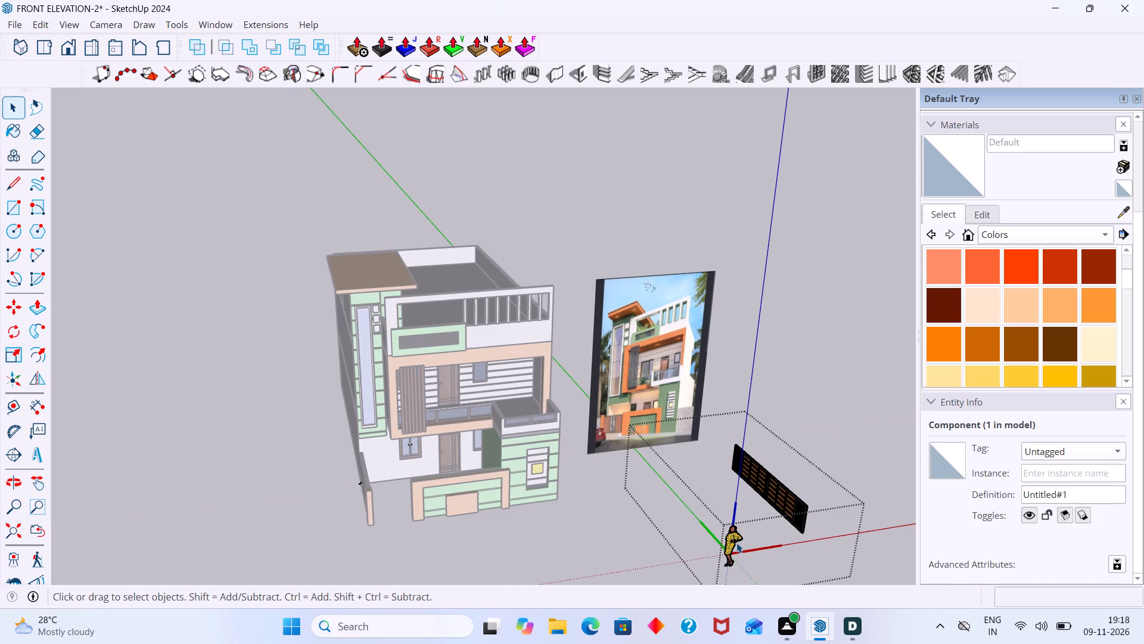
{"action": "key", "text": "Delete"}
{"action": "left_click", "coordinate": [823, 447]}
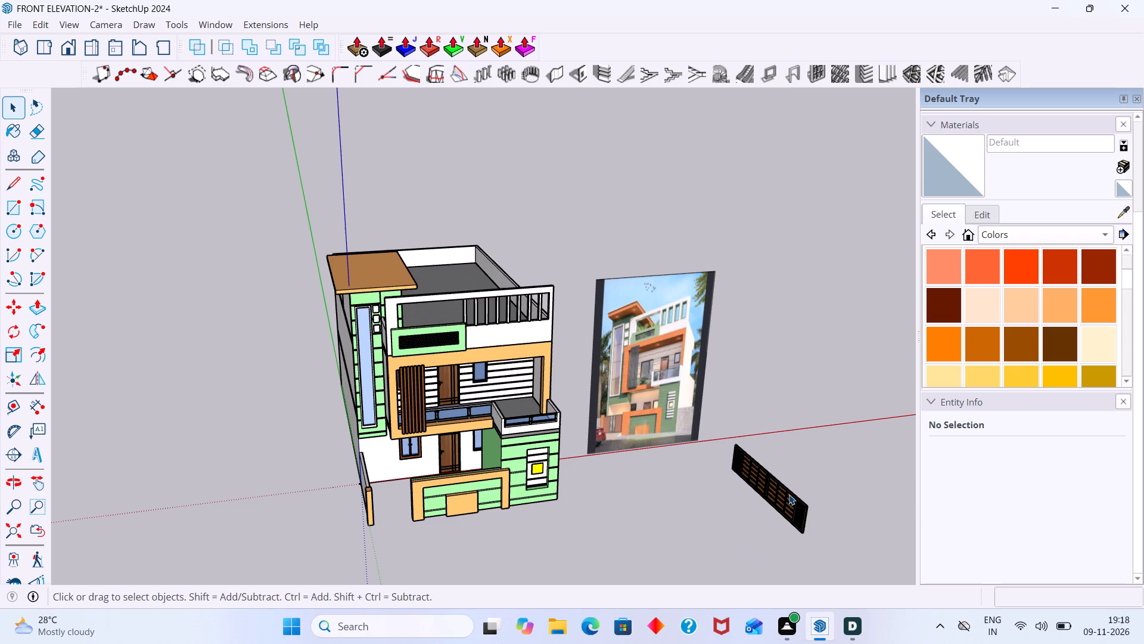
Rotate the gate 90° about the vertical axis at its near bottom corner so it runs parallel to the red axis.
{"action": "left_click", "coordinate": [788, 496]}
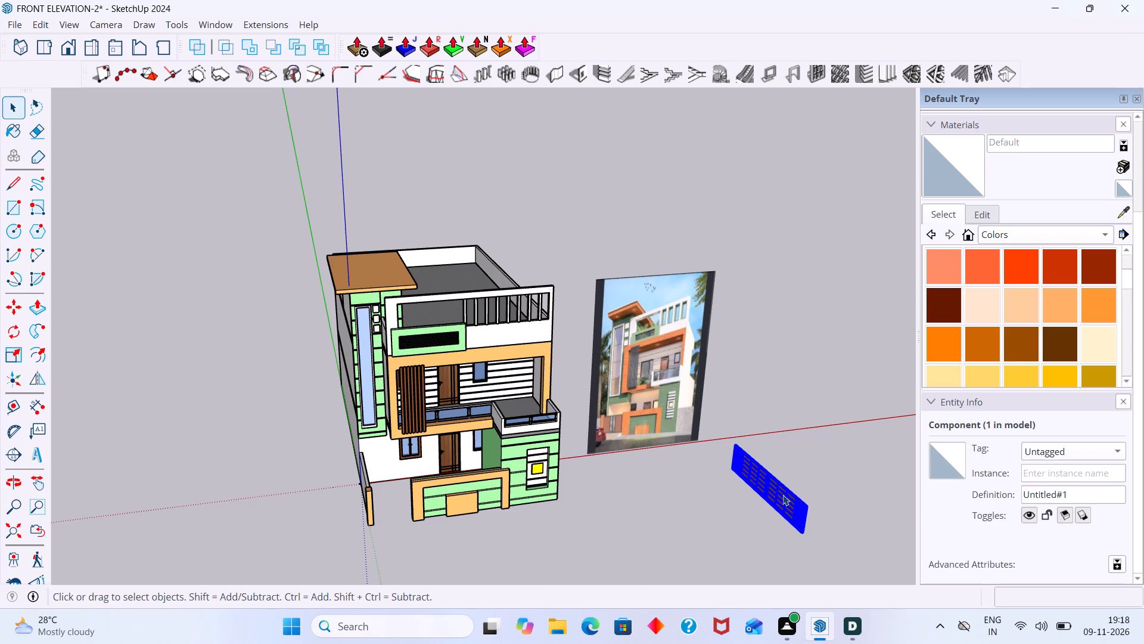
{"action": "key", "text": "q"}
{"action": "scroll", "coordinate": [736, 490], "scroll_direction": "up", "scroll_amount": 3}
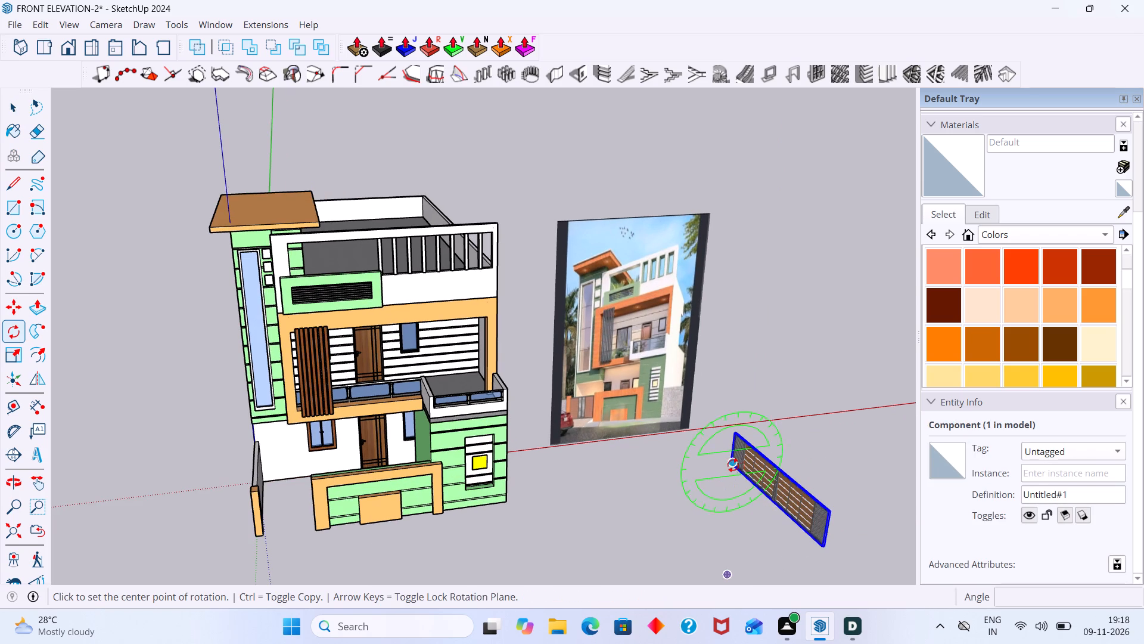
{"action": "key", "text": "Up"}
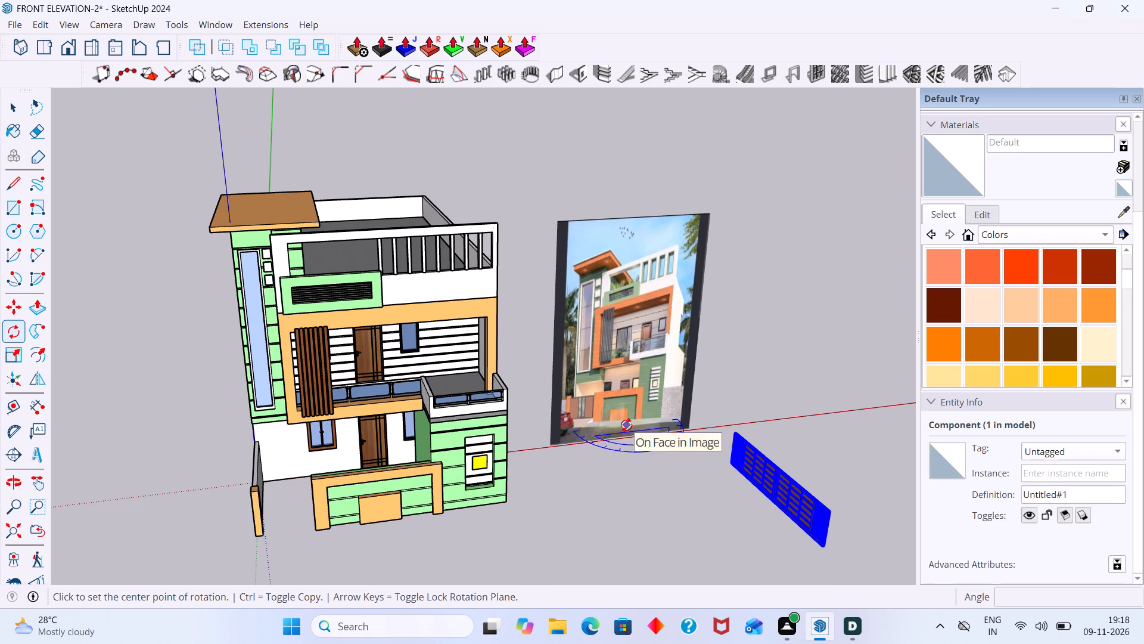
{"action": "left_click", "coordinate": [726, 466]}
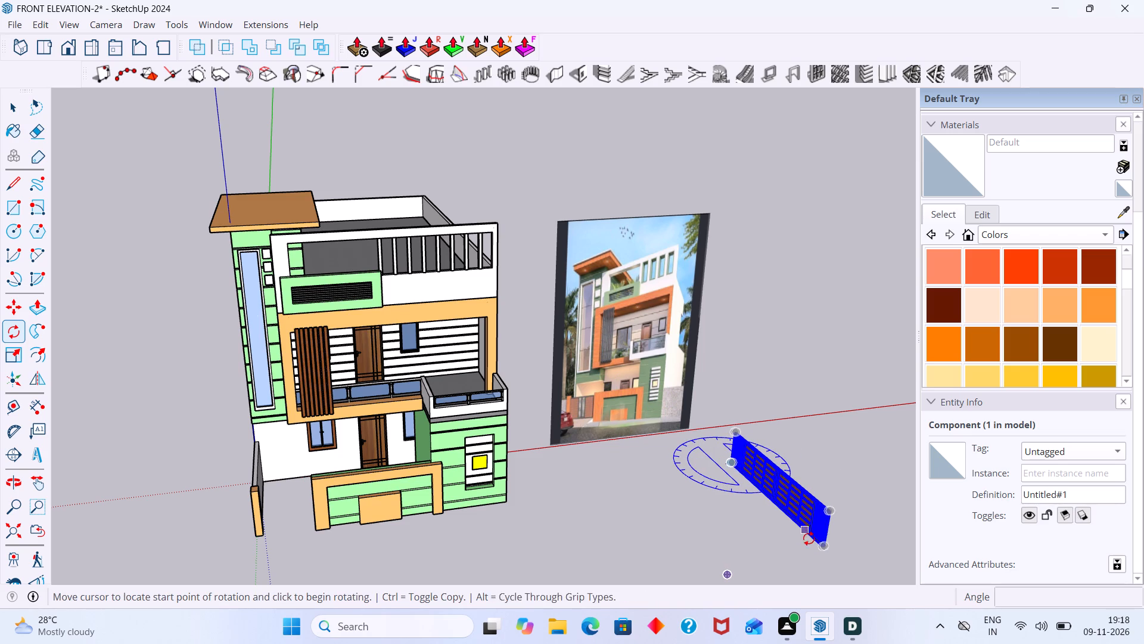
{"action": "left_click", "coordinate": [826, 546]}
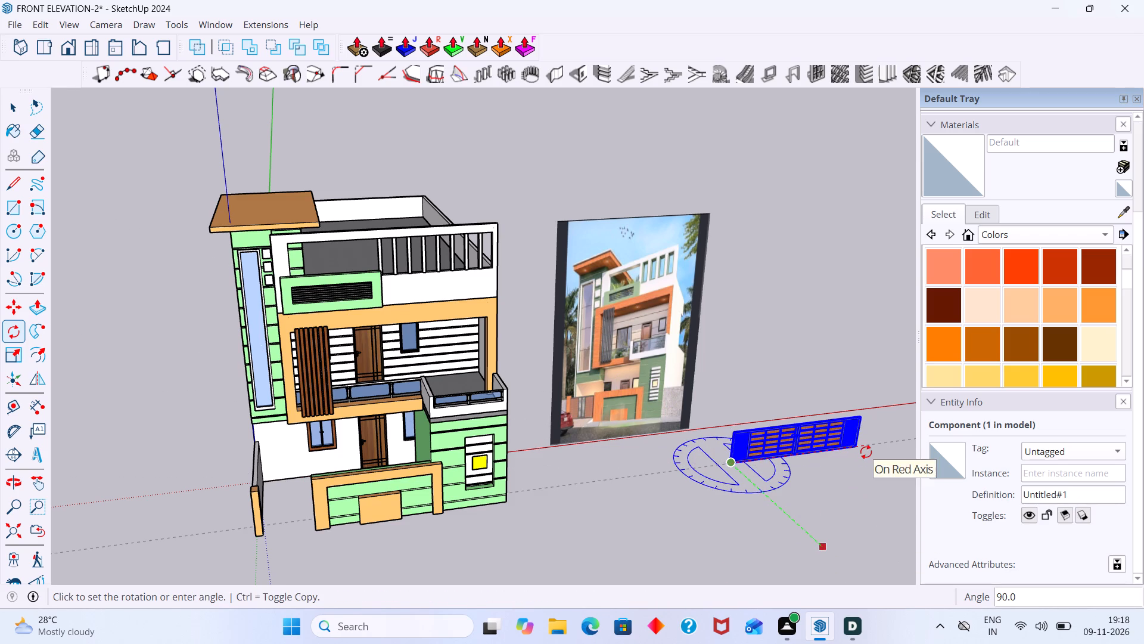
{"action": "left_click", "coordinate": [866, 452]}
{"action": "key", "text": "space"}
{"action": "left_click", "coordinate": [866, 490]}
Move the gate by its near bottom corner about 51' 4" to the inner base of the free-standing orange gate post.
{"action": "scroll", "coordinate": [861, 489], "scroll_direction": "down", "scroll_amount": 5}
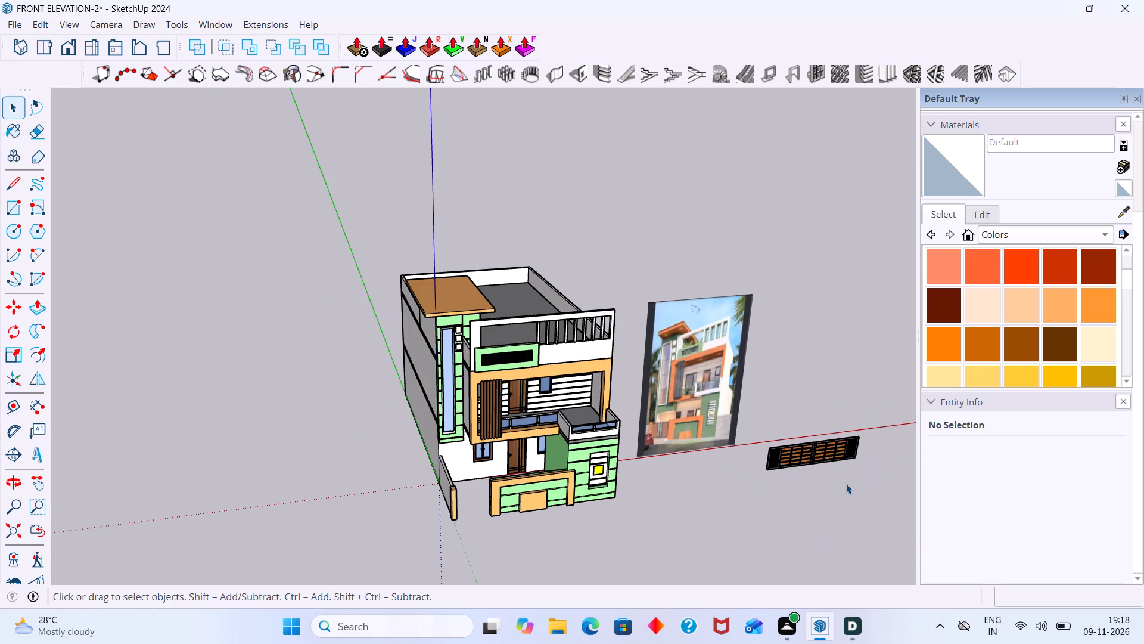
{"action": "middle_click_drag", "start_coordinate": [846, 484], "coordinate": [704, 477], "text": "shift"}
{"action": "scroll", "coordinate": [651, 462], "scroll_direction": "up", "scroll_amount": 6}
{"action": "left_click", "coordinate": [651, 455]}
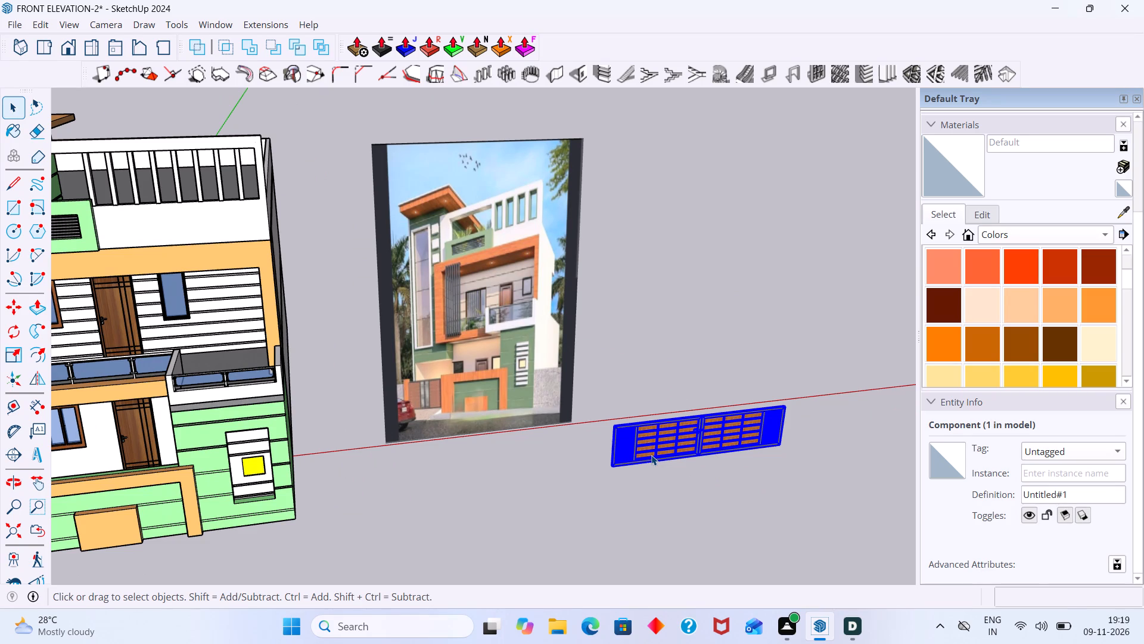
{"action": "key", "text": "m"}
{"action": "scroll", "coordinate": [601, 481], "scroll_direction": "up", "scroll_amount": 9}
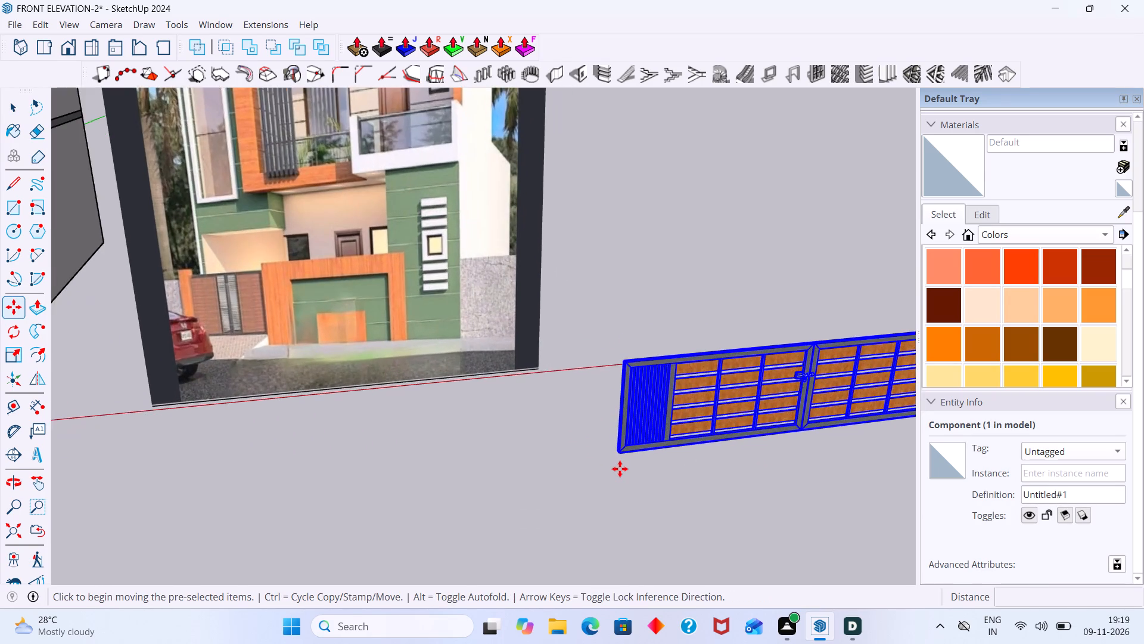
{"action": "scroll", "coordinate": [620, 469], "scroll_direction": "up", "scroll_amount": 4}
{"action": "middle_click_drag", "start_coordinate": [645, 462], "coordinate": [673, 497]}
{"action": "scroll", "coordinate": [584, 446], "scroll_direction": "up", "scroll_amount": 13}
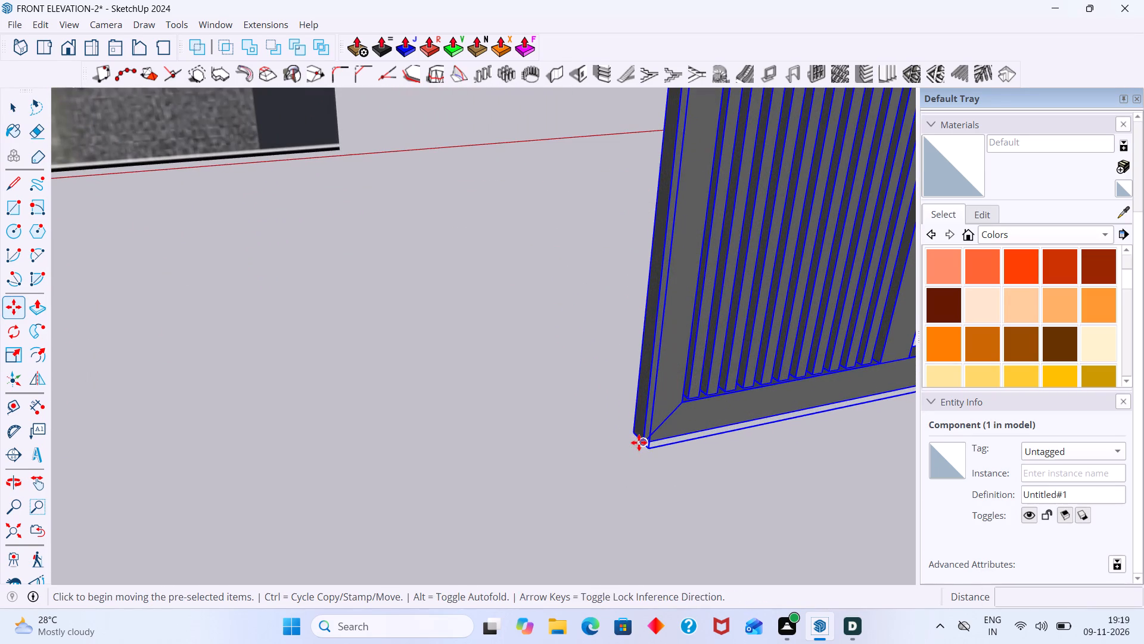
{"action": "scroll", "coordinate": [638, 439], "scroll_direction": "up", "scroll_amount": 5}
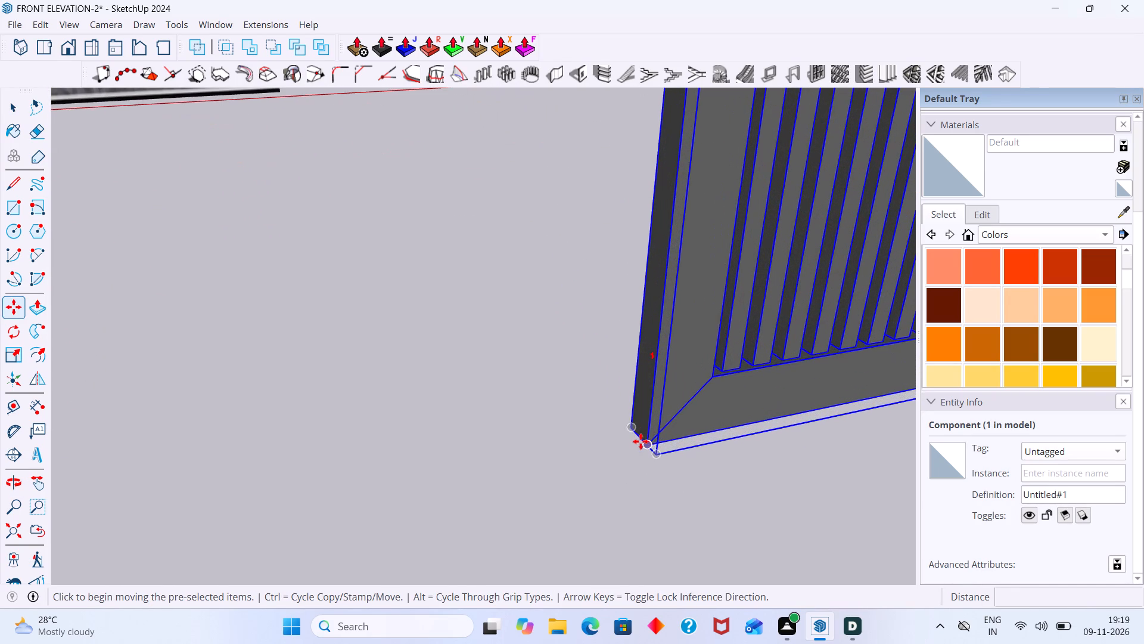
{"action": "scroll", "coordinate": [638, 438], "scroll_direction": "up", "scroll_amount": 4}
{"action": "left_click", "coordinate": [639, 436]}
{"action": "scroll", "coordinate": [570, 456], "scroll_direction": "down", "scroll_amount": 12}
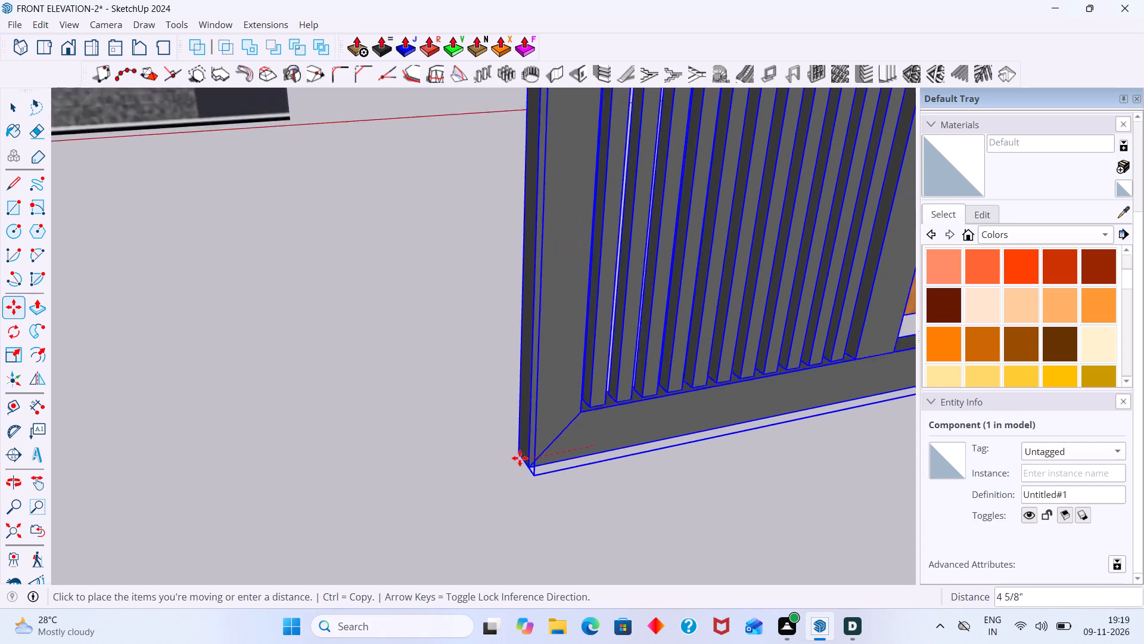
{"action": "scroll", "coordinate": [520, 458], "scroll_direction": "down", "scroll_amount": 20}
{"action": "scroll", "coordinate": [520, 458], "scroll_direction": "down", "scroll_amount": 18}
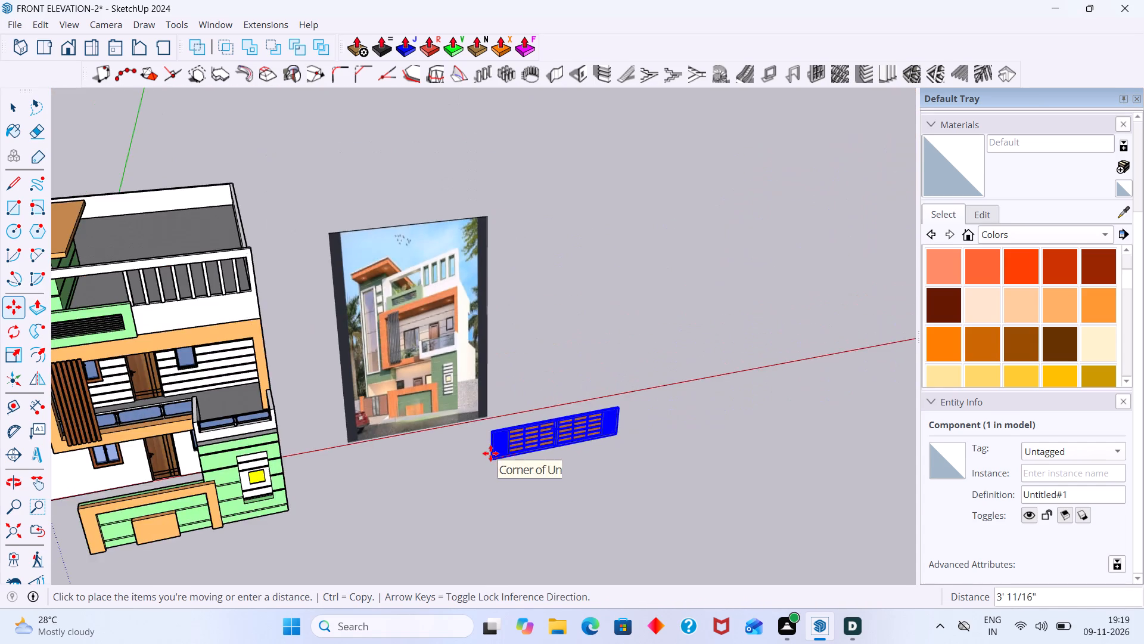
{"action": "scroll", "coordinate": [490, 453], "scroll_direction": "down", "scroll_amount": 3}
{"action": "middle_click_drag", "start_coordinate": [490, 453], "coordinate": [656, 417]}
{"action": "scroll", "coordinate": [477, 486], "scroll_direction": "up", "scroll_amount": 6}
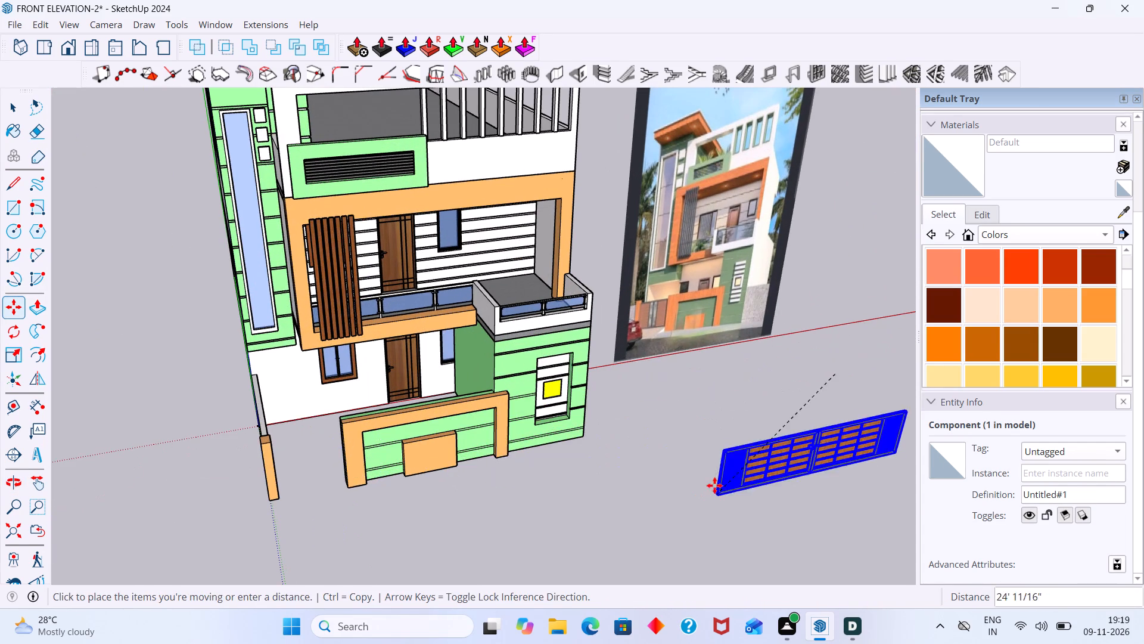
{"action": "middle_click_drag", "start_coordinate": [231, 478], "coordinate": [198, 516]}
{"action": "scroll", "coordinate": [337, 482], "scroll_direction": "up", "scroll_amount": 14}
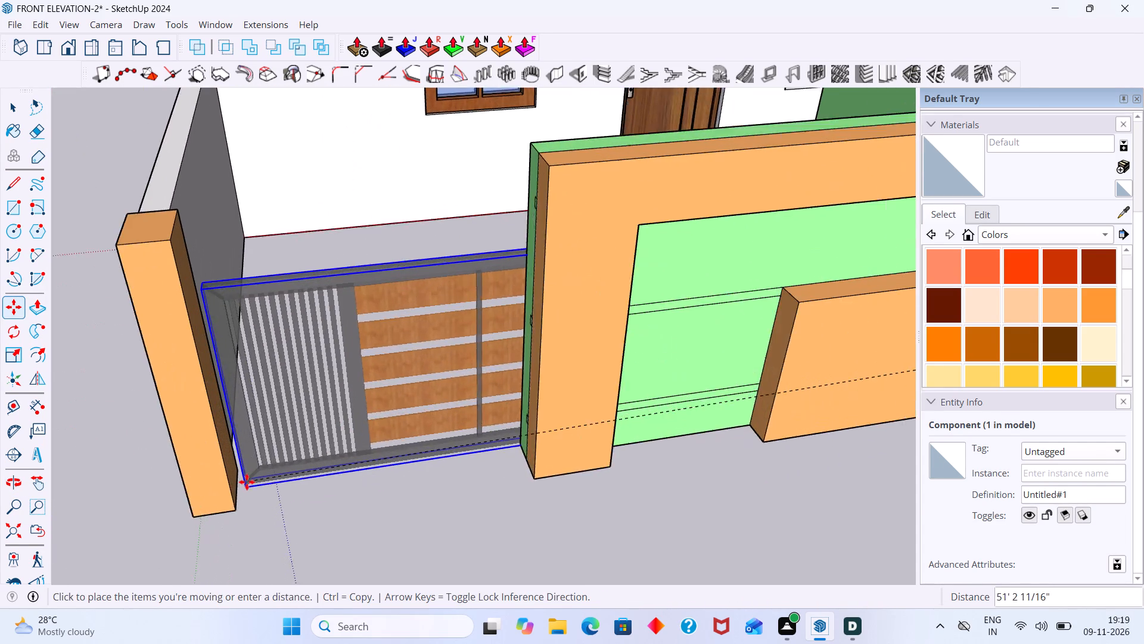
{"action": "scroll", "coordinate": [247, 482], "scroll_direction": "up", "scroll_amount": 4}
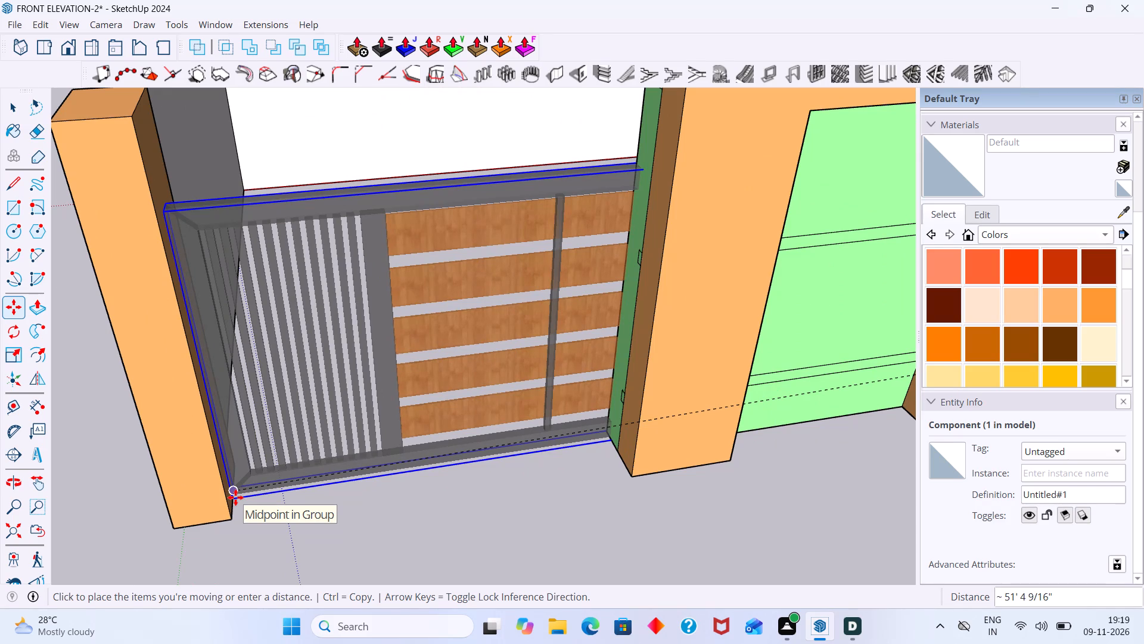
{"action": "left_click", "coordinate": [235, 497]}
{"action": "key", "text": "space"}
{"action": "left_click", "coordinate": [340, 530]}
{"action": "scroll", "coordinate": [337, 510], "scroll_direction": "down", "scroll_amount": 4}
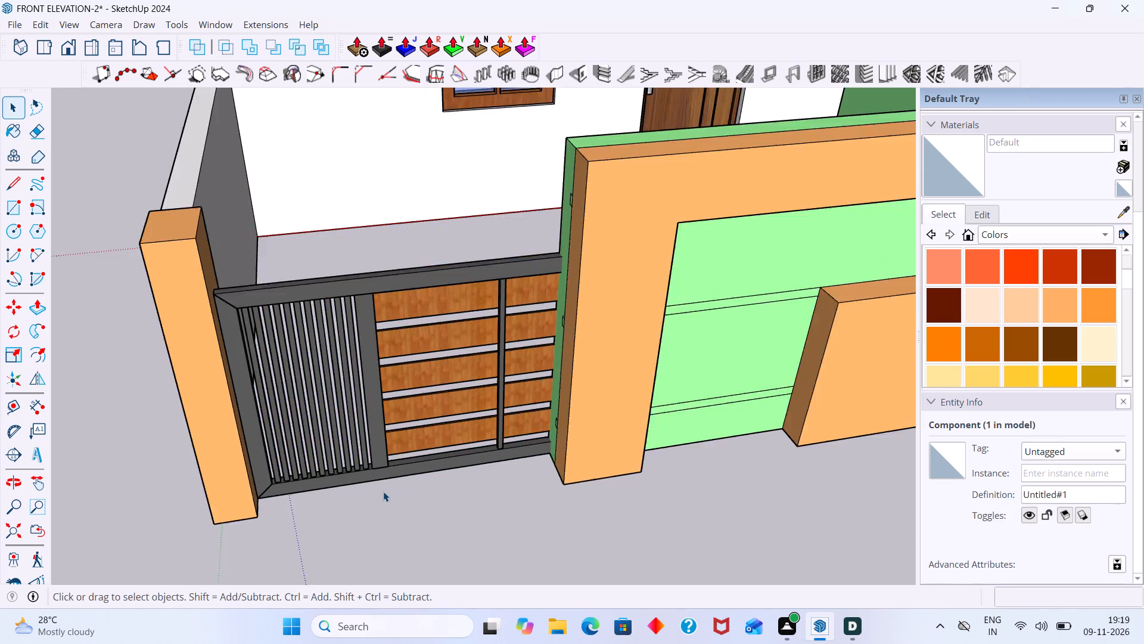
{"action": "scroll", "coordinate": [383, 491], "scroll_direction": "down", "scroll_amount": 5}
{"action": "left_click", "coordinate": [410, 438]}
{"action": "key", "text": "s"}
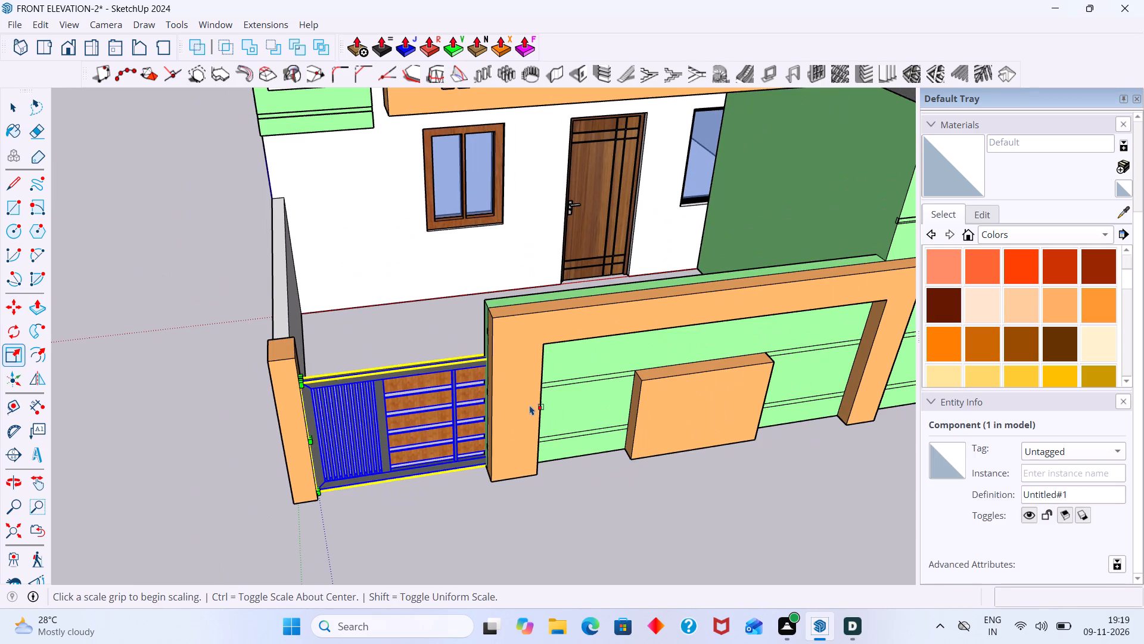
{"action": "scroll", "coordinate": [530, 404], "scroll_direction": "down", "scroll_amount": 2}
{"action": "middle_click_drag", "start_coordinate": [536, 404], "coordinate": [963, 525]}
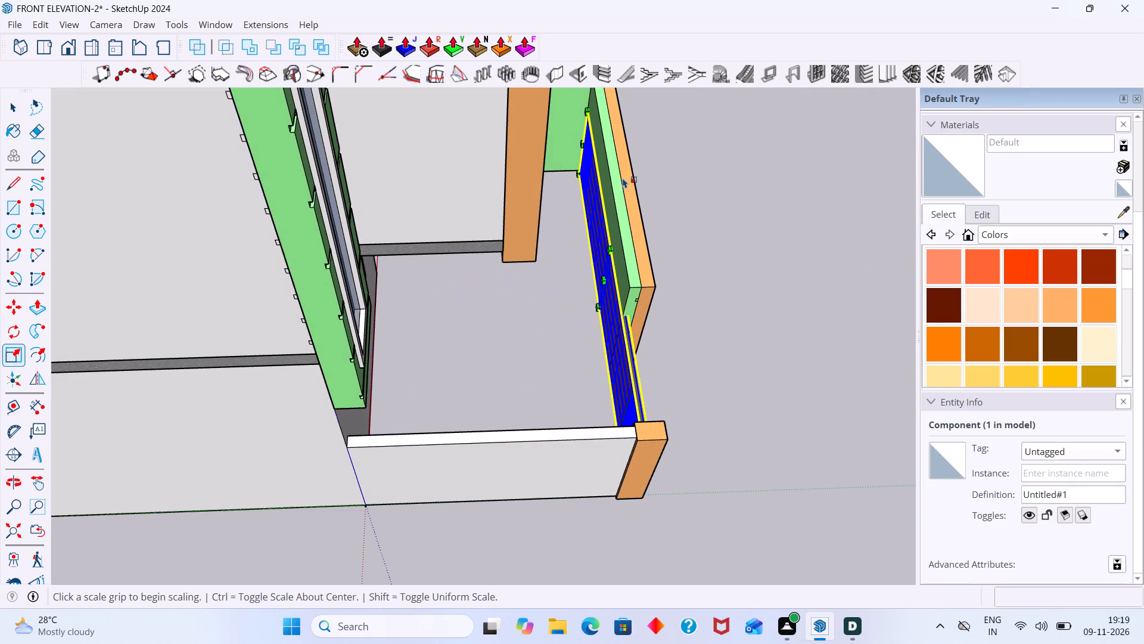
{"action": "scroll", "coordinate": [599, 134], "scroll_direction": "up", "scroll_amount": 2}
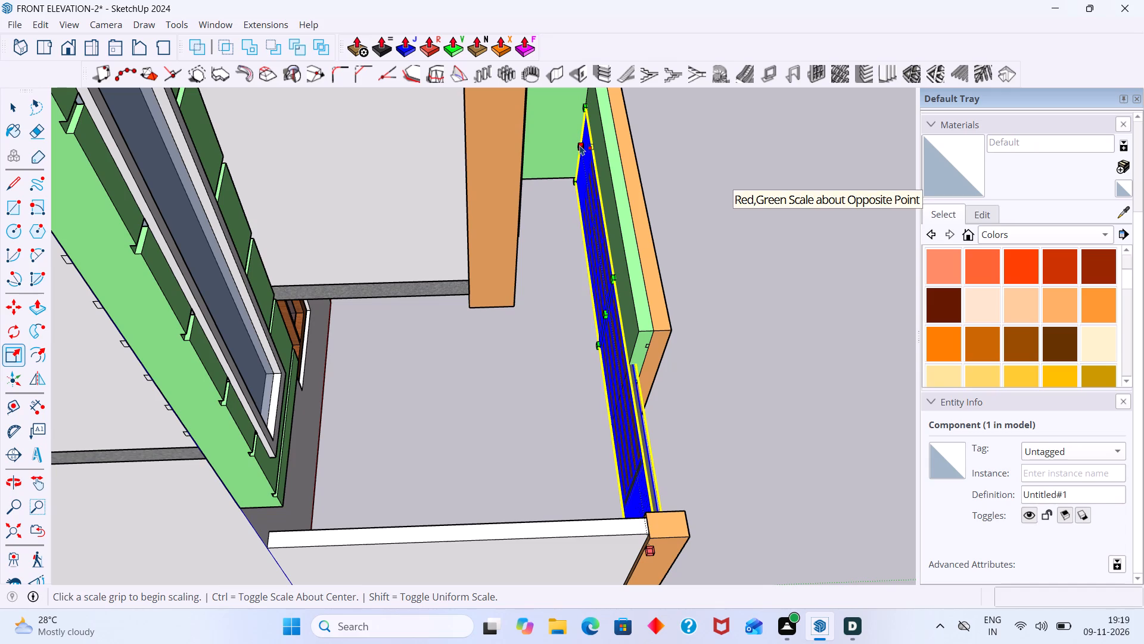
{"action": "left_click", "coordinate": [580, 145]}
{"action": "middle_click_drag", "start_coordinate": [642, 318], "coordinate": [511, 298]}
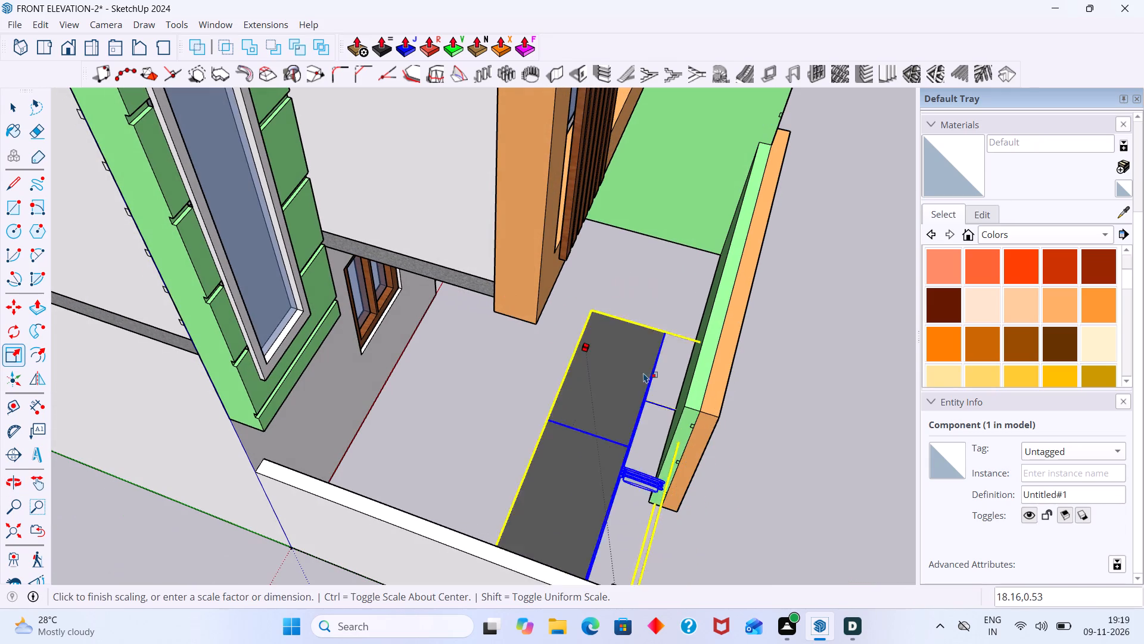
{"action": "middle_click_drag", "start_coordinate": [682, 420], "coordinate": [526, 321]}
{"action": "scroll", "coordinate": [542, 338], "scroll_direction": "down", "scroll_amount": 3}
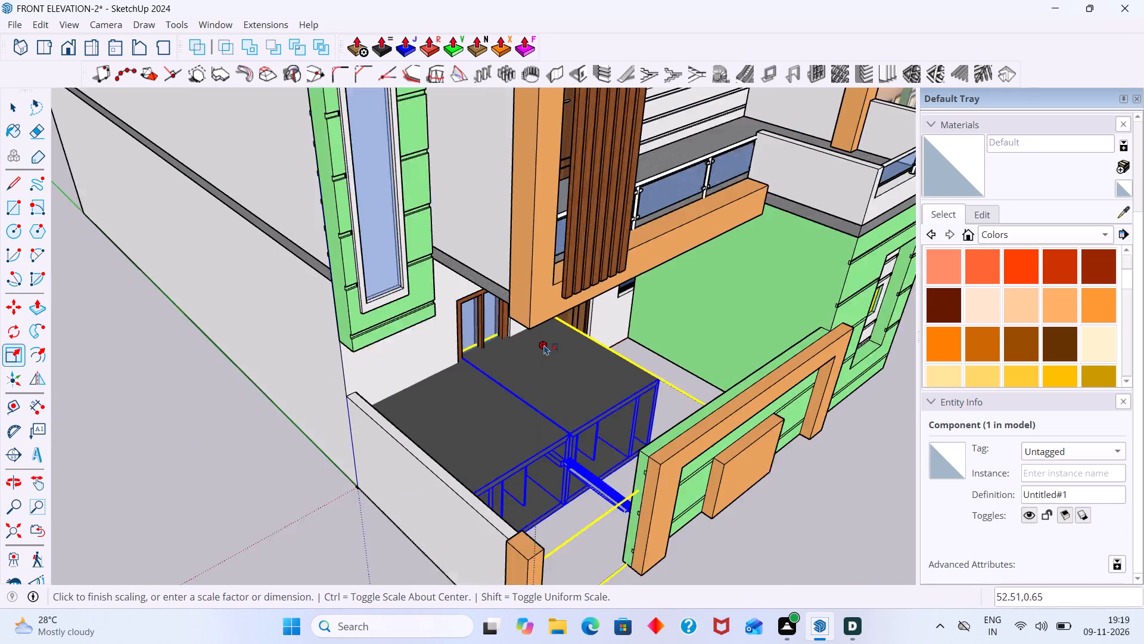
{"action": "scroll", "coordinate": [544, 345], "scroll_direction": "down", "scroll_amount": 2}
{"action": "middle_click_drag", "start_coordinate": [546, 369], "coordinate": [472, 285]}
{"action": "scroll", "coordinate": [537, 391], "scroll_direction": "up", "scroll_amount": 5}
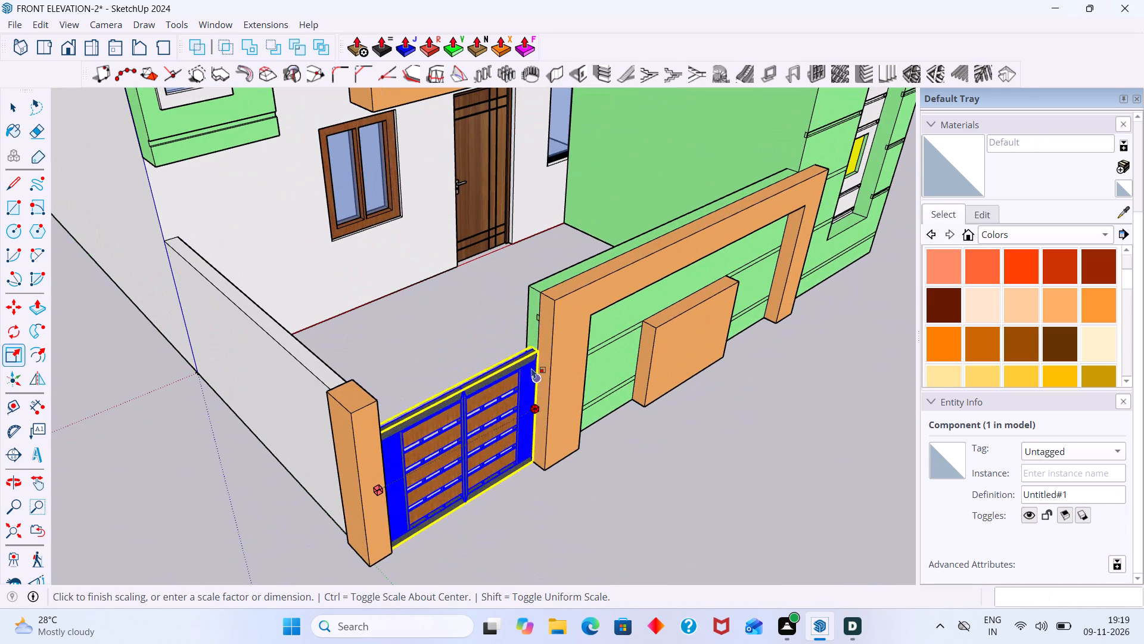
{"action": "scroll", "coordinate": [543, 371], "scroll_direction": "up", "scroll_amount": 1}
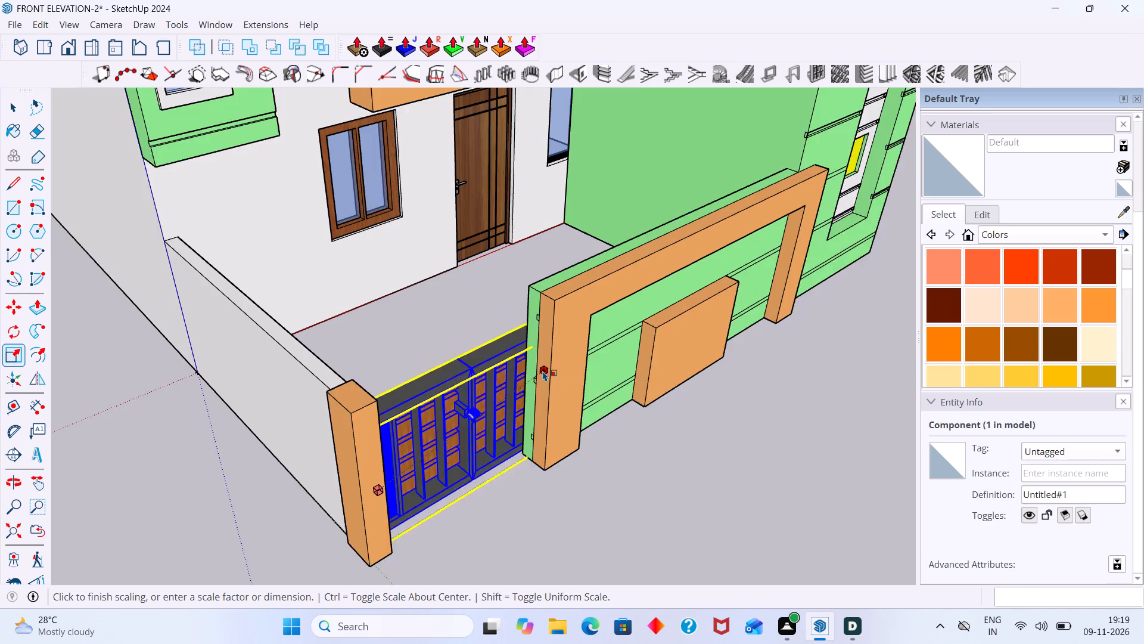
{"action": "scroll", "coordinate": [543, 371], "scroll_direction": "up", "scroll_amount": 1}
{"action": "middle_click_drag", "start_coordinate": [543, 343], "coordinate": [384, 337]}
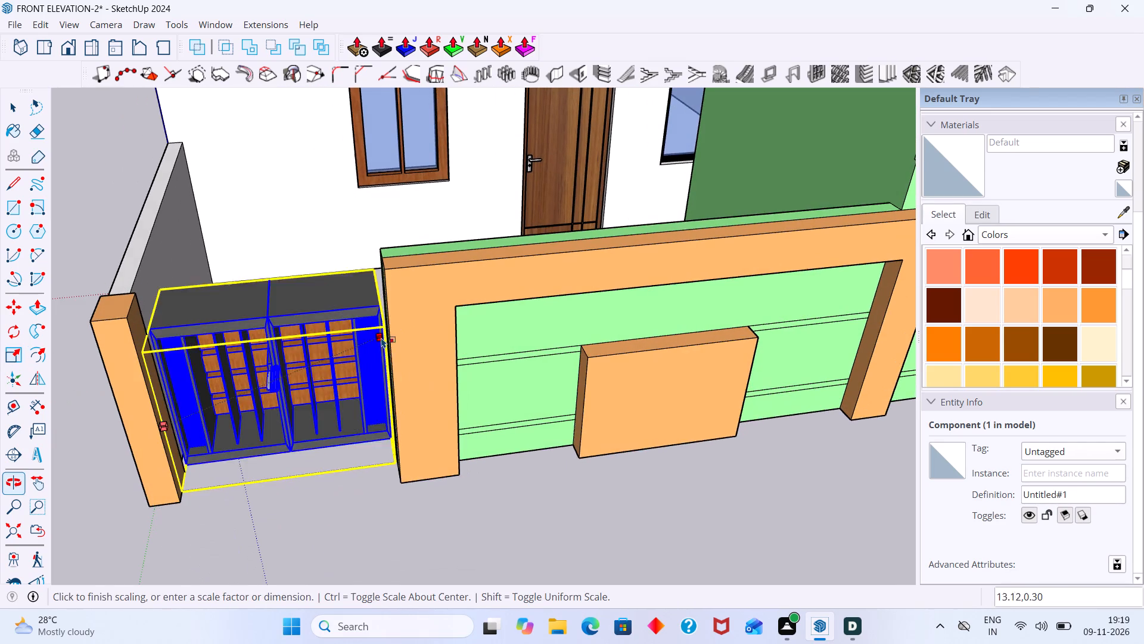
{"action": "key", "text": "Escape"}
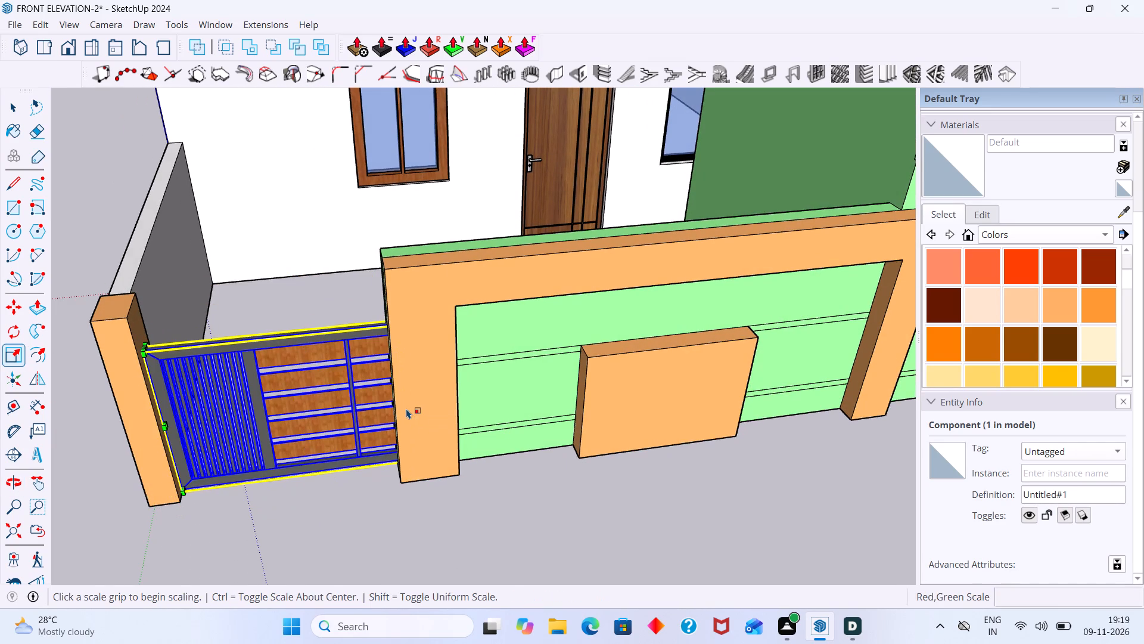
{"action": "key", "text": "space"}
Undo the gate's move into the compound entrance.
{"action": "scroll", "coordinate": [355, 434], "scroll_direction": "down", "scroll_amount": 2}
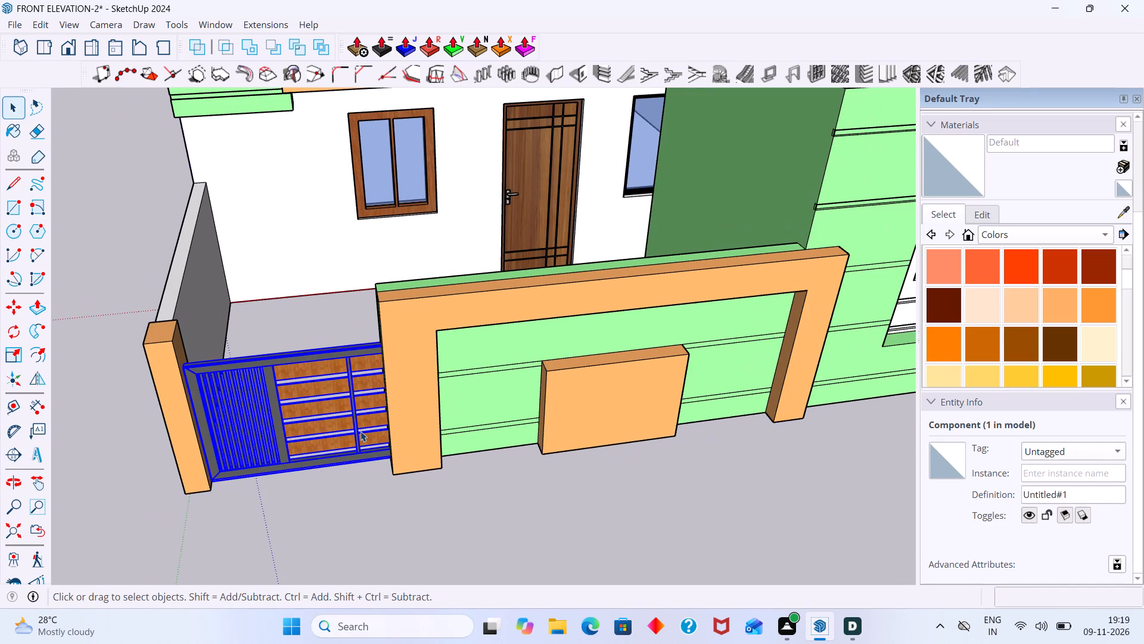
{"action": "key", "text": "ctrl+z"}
Scale the gate along its length only, on its green axis, to a factor of about 0.39.
{"action": "scroll", "coordinate": [359, 428], "scroll_direction": "down", "scroll_amount": 10}
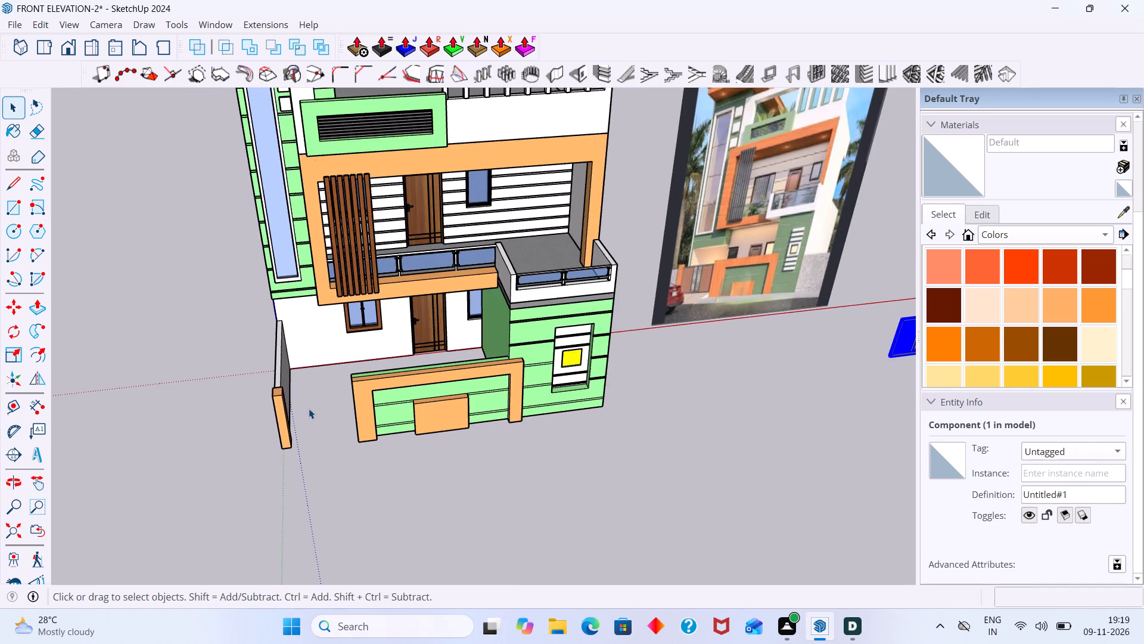
{"action": "middle_click_drag", "start_coordinate": [310, 405], "coordinate": [184, 383], "text": "shift"}
{"action": "scroll", "coordinate": [574, 364], "scroll_direction": "down", "scroll_amount": 3}
{"action": "scroll", "coordinate": [707, 351], "scroll_direction": "up", "scroll_amount": 5}
{"action": "key", "text": "s"}
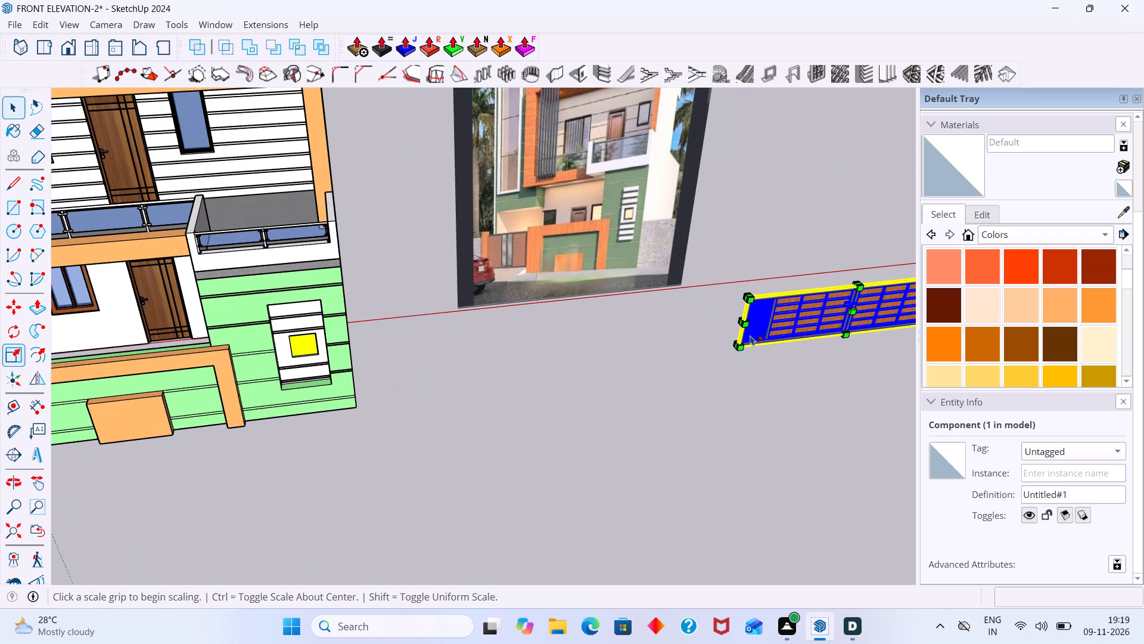
{"action": "scroll", "coordinate": [743, 322], "scroll_direction": "up", "scroll_amount": 9}
{"action": "scroll", "coordinate": [742, 321], "scroll_direction": "down", "scroll_amount": 7}
{"action": "middle_click_drag", "start_coordinate": [784, 329], "coordinate": [434, 369]}
{"action": "scroll", "coordinate": [708, 358], "scroll_direction": "up", "scroll_amount": 3}
{"action": "middle_click_drag", "start_coordinate": [695, 328], "coordinate": [414, 352]}
{"action": "scroll", "coordinate": [655, 386], "scroll_direction": "up", "scroll_amount": 3}
{"action": "scroll", "coordinate": [659, 442], "scroll_direction": "up", "scroll_amount": 3}
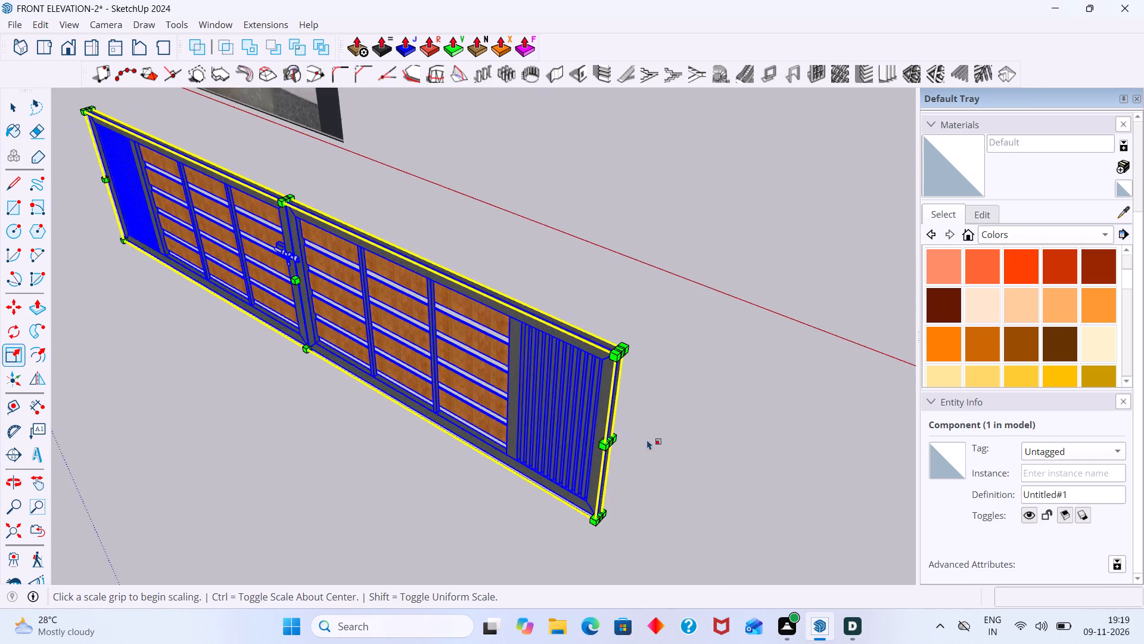
{"action": "scroll", "coordinate": [647, 439], "scroll_direction": "up", "scroll_amount": 3}
{"action": "left_click", "coordinate": [595, 443]}
{"action": "scroll", "coordinate": [446, 329], "scroll_direction": "down", "scroll_amount": 3}
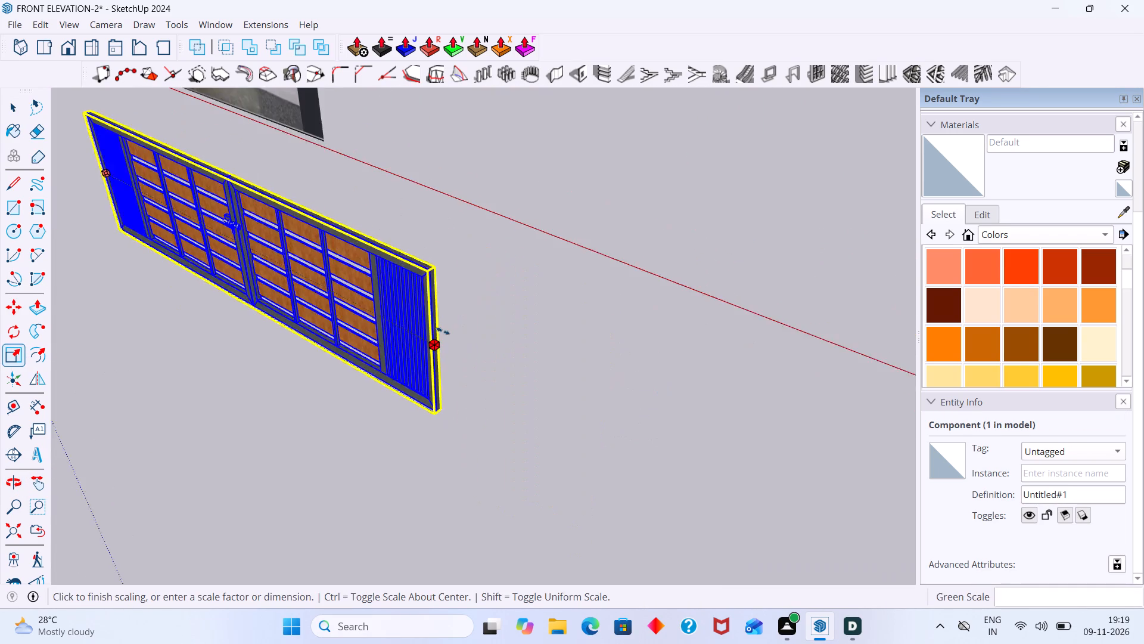
{"action": "scroll", "coordinate": [443, 331], "scroll_direction": "down", "scroll_amount": 6}
{"action": "middle_click_drag", "start_coordinate": [443, 334], "coordinate": [798, 434], "text": "shift"}
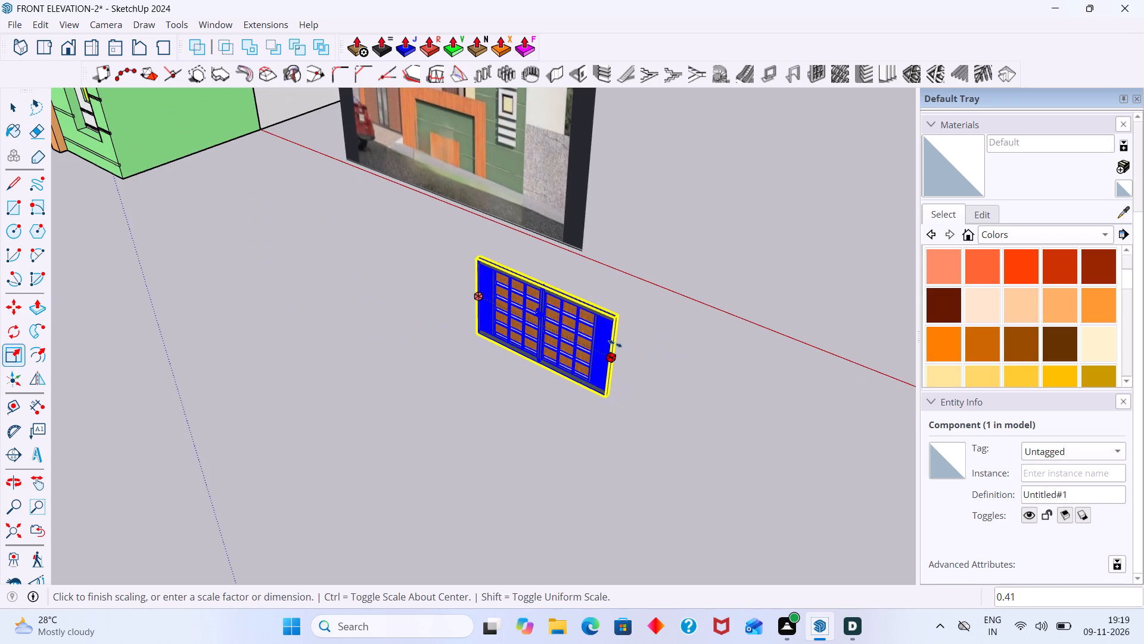
{"action": "left_click", "coordinate": [611, 342]}
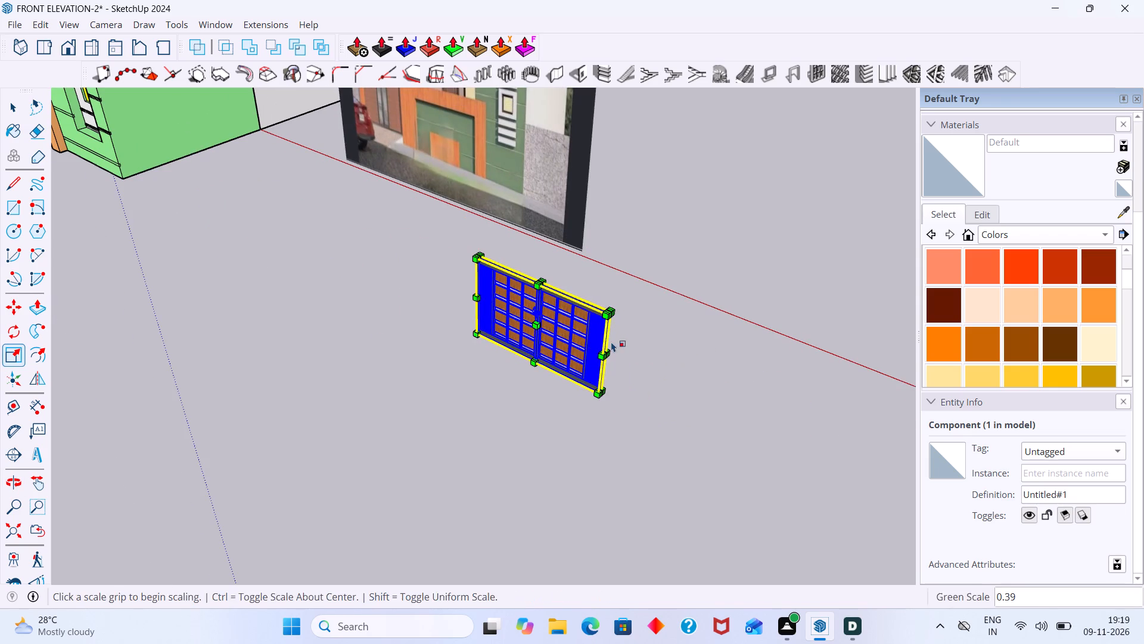
{"action": "key", "text": "space"}
{"action": "left_click", "coordinate": [636, 349]}
Move the narrowed gate by its near bottom corner about 51' 4" to the inner base of the free-standing orange gate post.
{"action": "scroll", "coordinate": [574, 366], "scroll_direction": "down", "scroll_amount": 3}
{"action": "middle_click_drag", "start_coordinate": [567, 385], "coordinate": [738, 397]}
{"action": "scroll", "coordinate": [706, 349], "scroll_direction": "up", "scroll_amount": 3}
{"action": "left_click", "coordinate": [698, 317]}
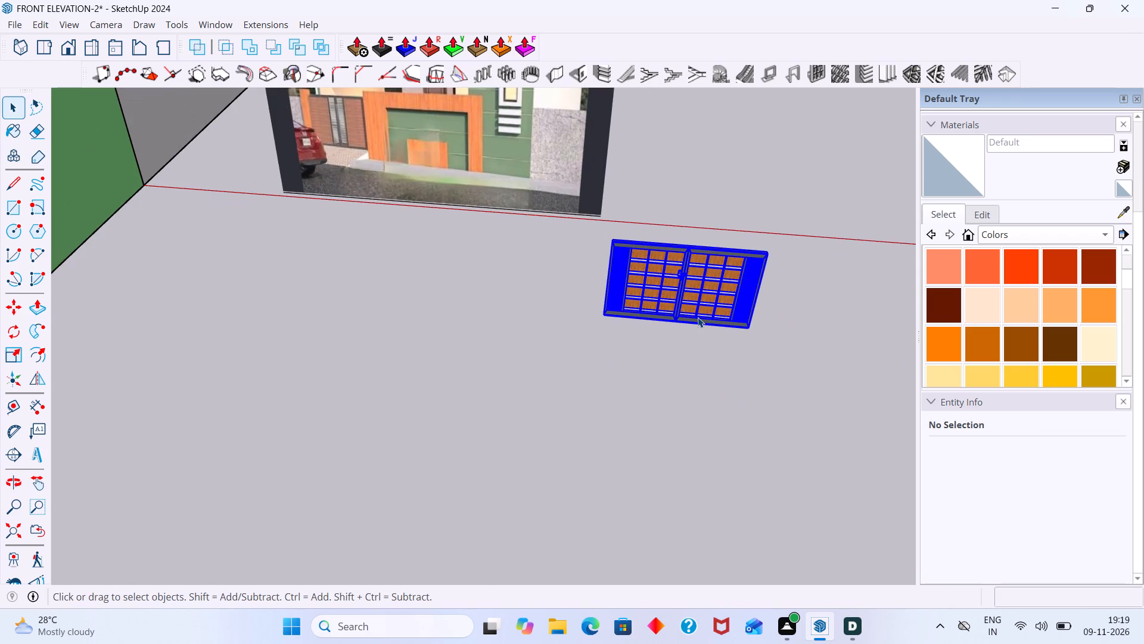
{"action": "key", "text": "m"}
{"action": "scroll", "coordinate": [603, 335], "scroll_direction": "up", "scroll_amount": 4}
{"action": "middle_click_drag", "start_coordinate": [607, 339], "coordinate": [708, 358]}
{"action": "scroll", "coordinate": [625, 295], "scroll_direction": "up", "scroll_amount": 3}
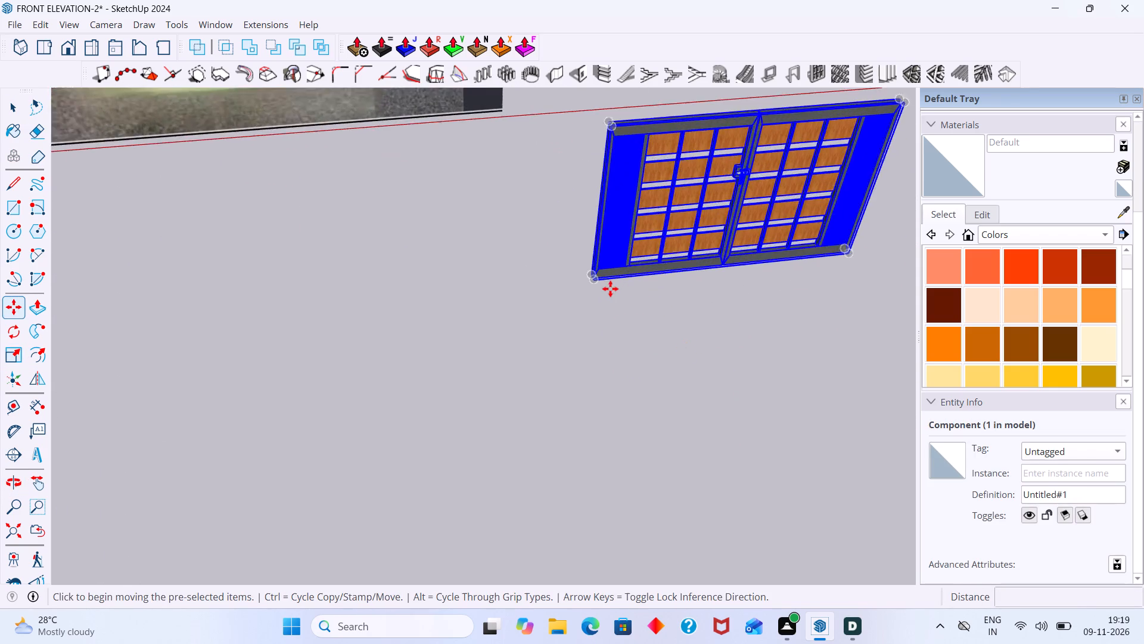
{"action": "scroll", "coordinate": [610, 289], "scroll_direction": "up", "scroll_amount": 7}
{"action": "middle_click_drag", "start_coordinate": [587, 268], "coordinate": [663, 275]}
{"action": "scroll", "coordinate": [543, 270], "scroll_direction": "up", "scroll_amount": 9}
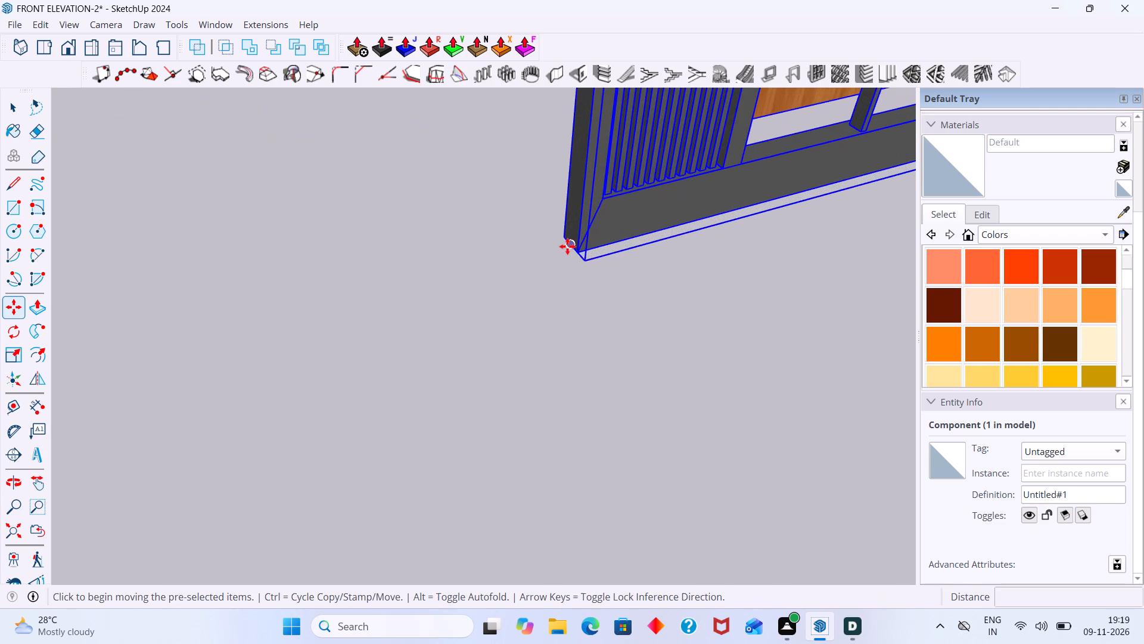
{"action": "left_click", "coordinate": [568, 246]}
{"action": "scroll", "coordinate": [455, 257], "scroll_direction": "down", "scroll_amount": 20}
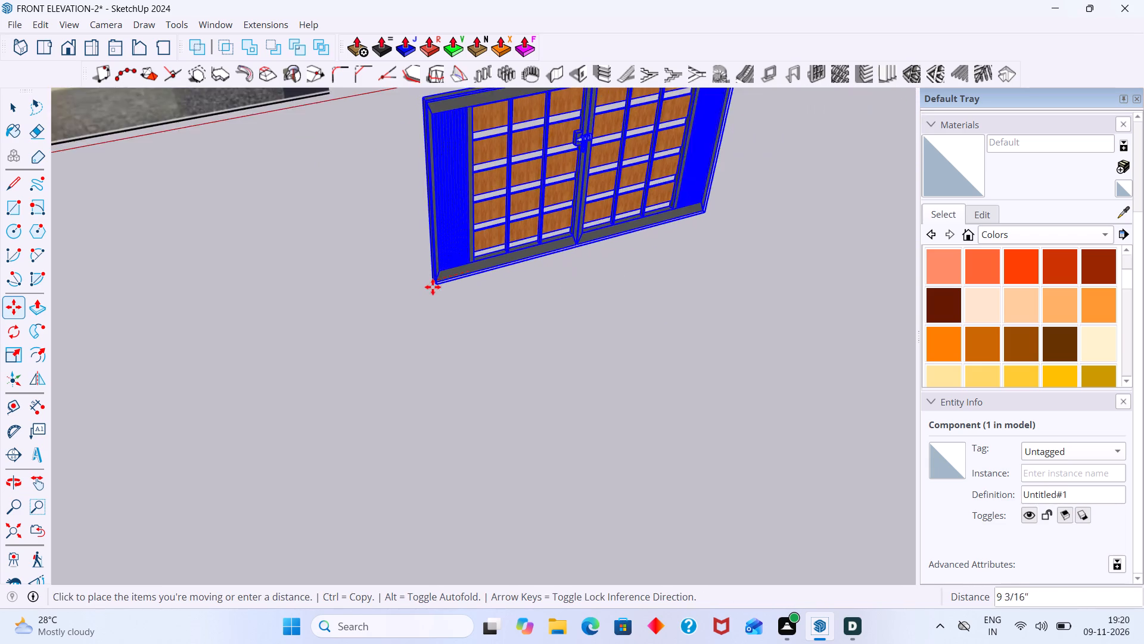
{"action": "scroll", "coordinate": [433, 287], "scroll_direction": "down", "scroll_amount": 19}
{"action": "scroll", "coordinate": [265, 336], "scroll_direction": "down", "scroll_amount": 10}
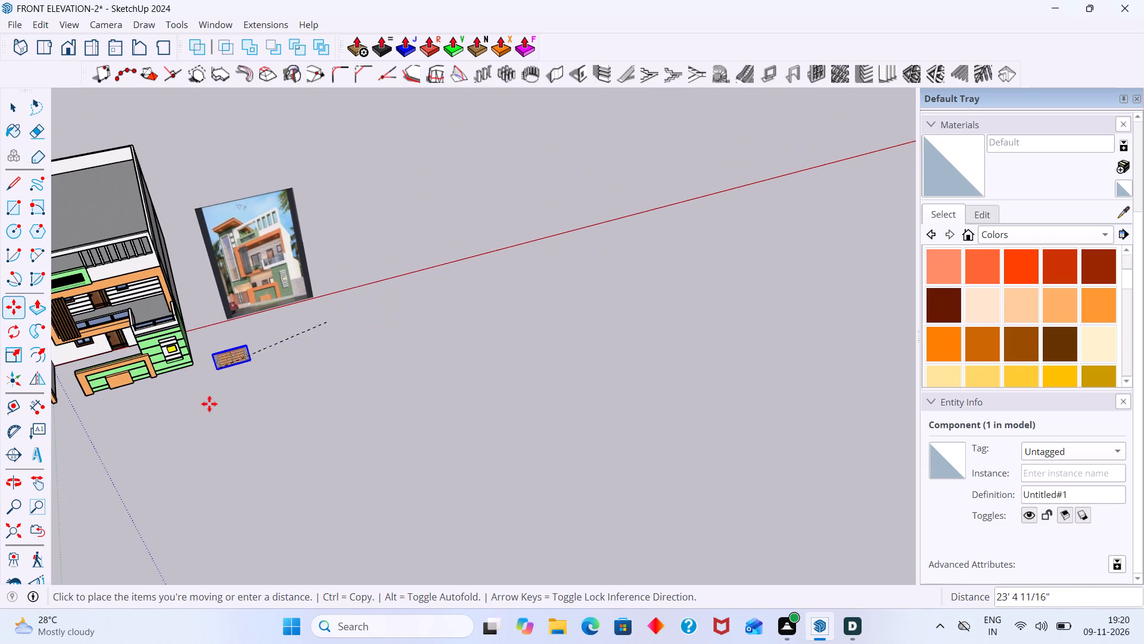
{"action": "middle_click_drag", "start_coordinate": [209, 404], "coordinate": [483, 363]}
{"action": "scroll", "coordinate": [380, 350], "scroll_direction": "up", "scroll_amount": 11}
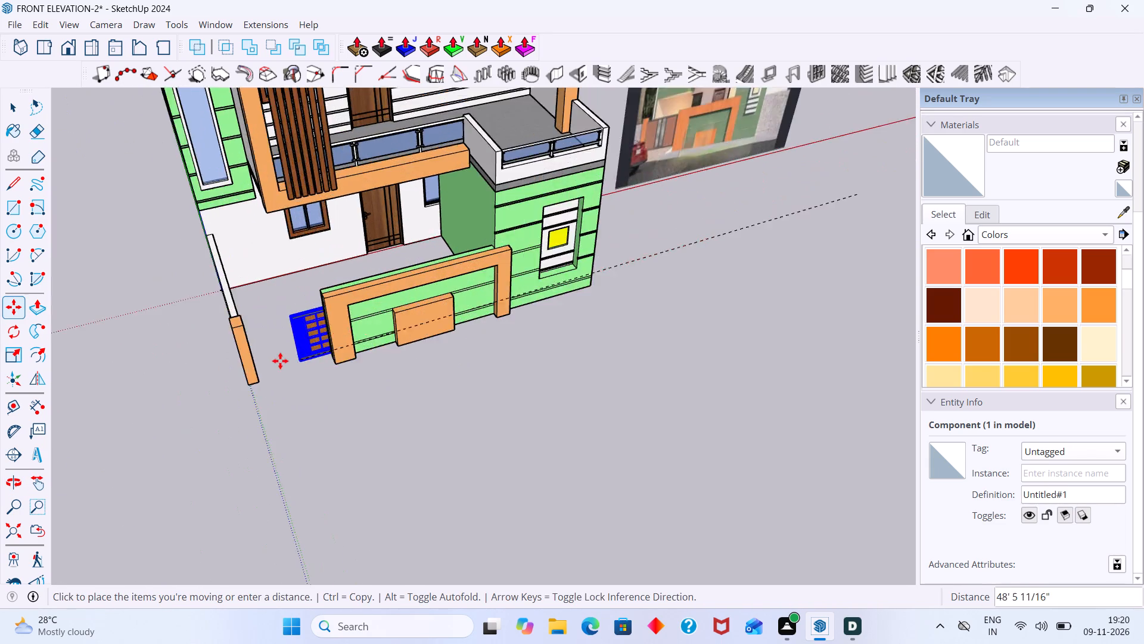
{"action": "scroll", "coordinate": [280, 361], "scroll_direction": "up", "scroll_amount": 7}
{"action": "middle_click_drag", "start_coordinate": [278, 362], "coordinate": [222, 393]}
{"action": "scroll", "coordinate": [220, 397], "scroll_direction": "up", "scroll_amount": 10}
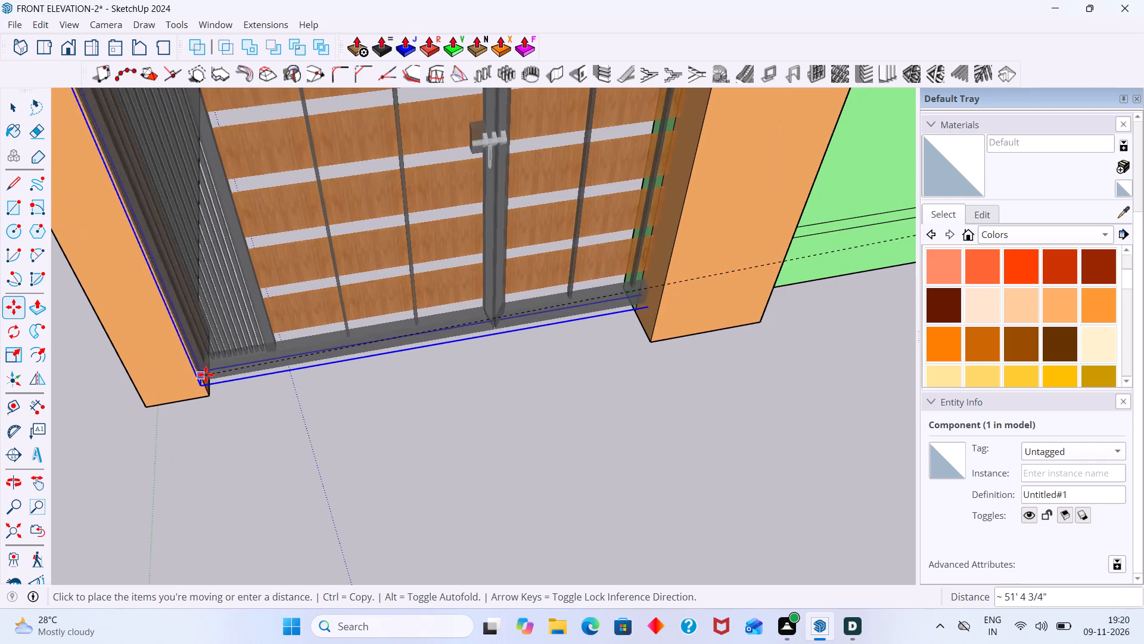
{"action": "left_click", "coordinate": [206, 370]}
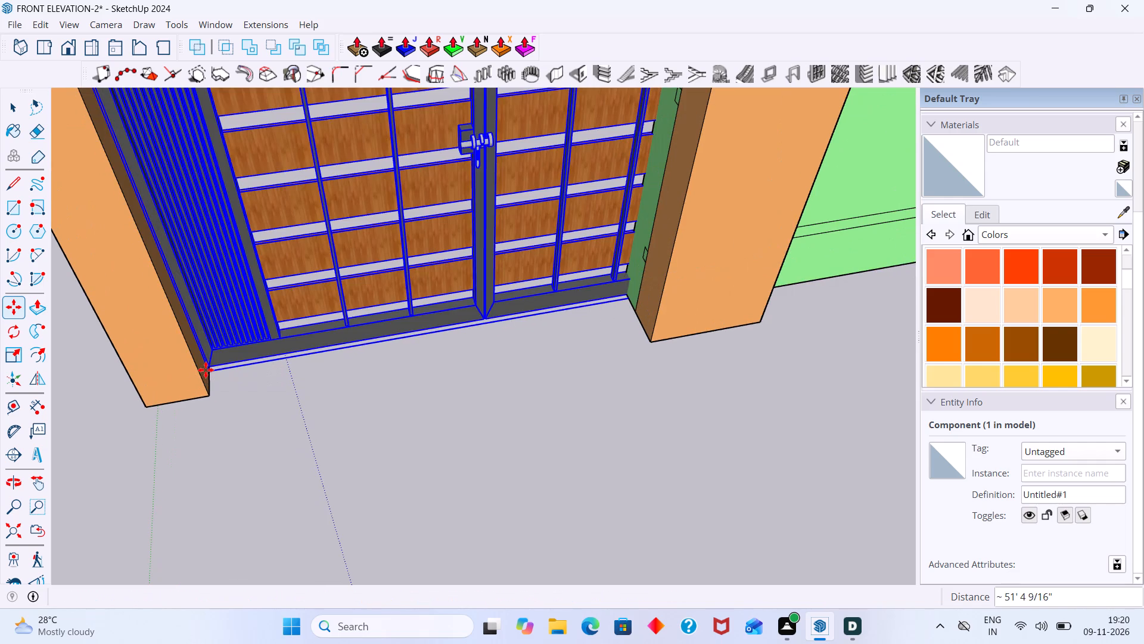
Scale the gate on its red and green axes by factors of -0.12 and about 0.78 to meet the green compound wall's end.
{"action": "key", "text": "space"}
{"action": "left_click", "coordinate": [259, 434]}
{"action": "scroll", "coordinate": [263, 429], "scroll_direction": "down", "scroll_amount": 12}
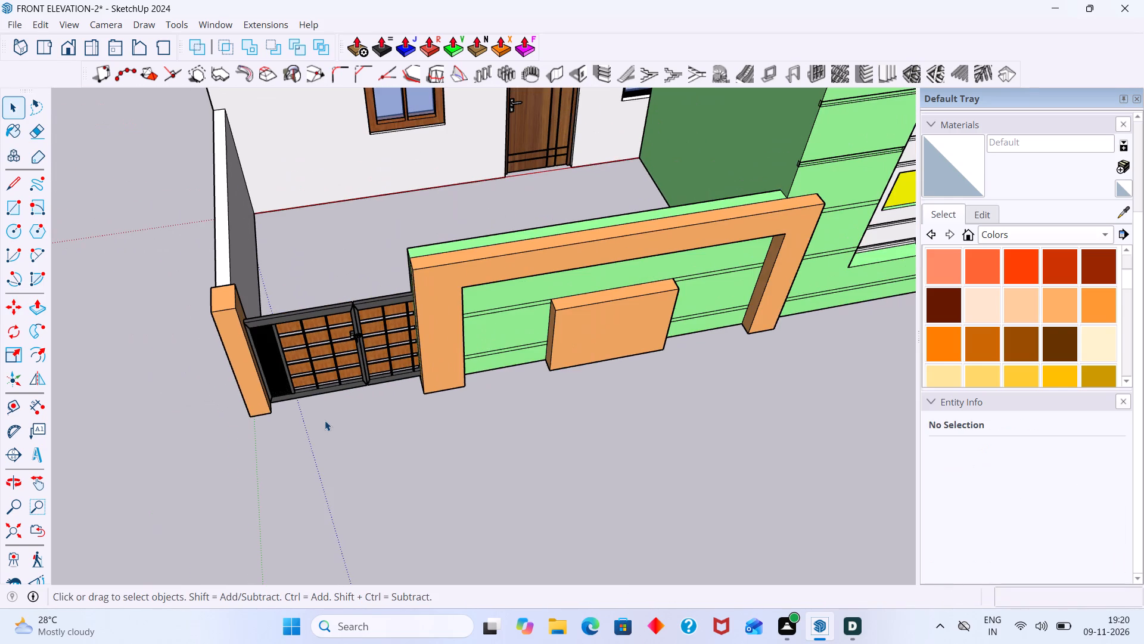
{"action": "left_click", "coordinate": [337, 381]}
{"action": "key", "text": "s"}
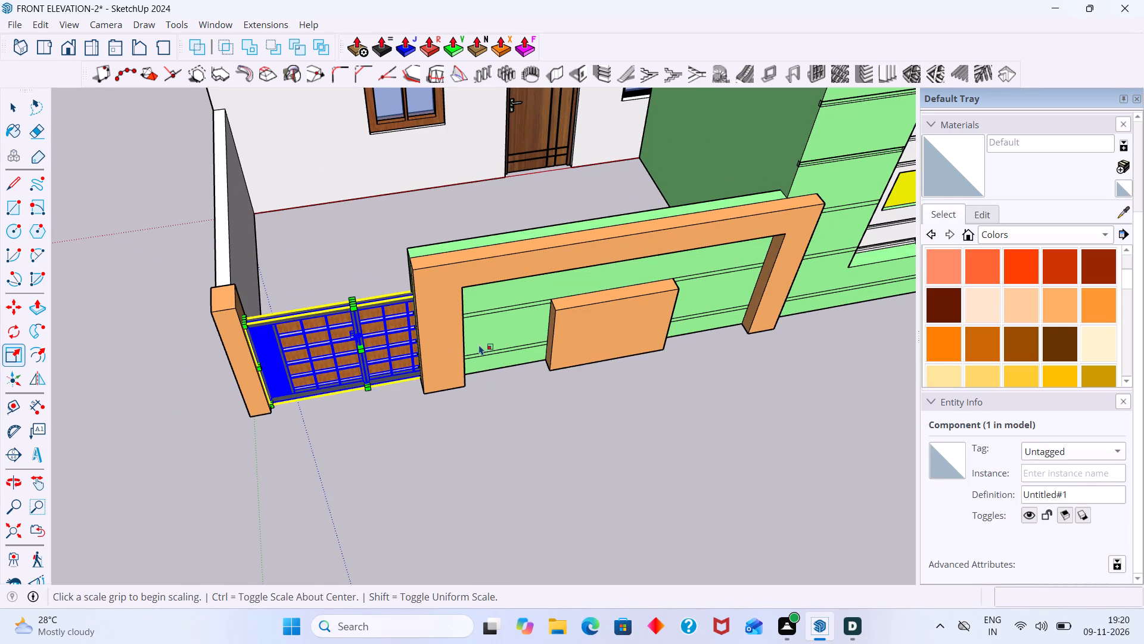
{"action": "middle_click_drag", "start_coordinate": [486, 345], "coordinate": [1134, 355]}
{"action": "scroll", "coordinate": [580, 272], "scroll_direction": "up", "scroll_amount": 11}
{"action": "left_click", "coordinate": [586, 221]}
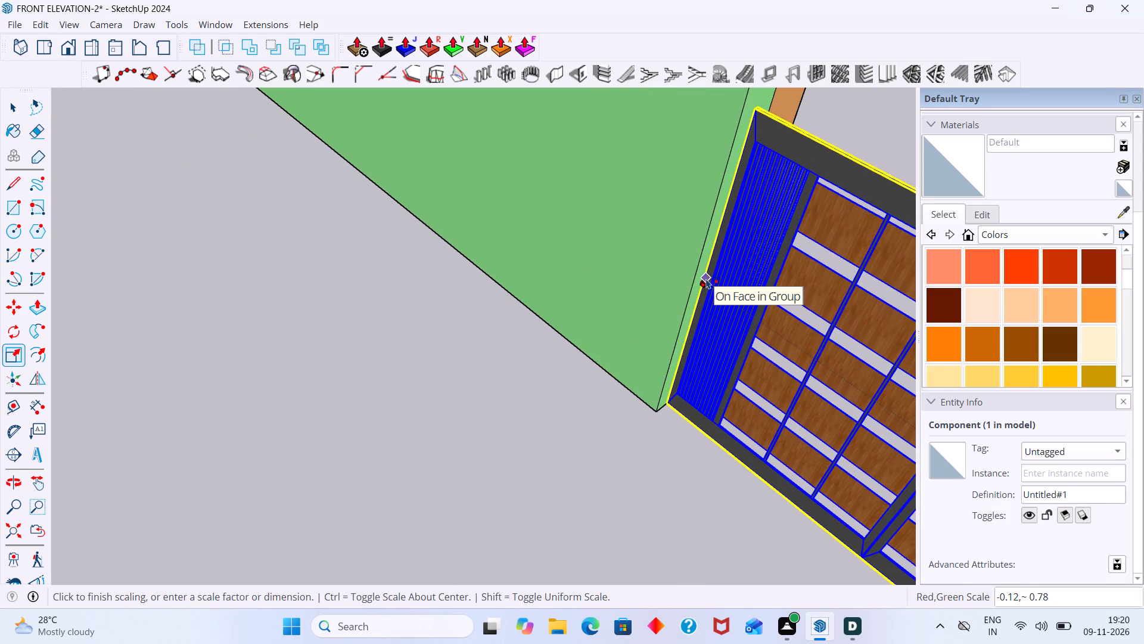
{"action": "left_click", "coordinate": [706, 278]}
{"action": "key", "text": "space"}
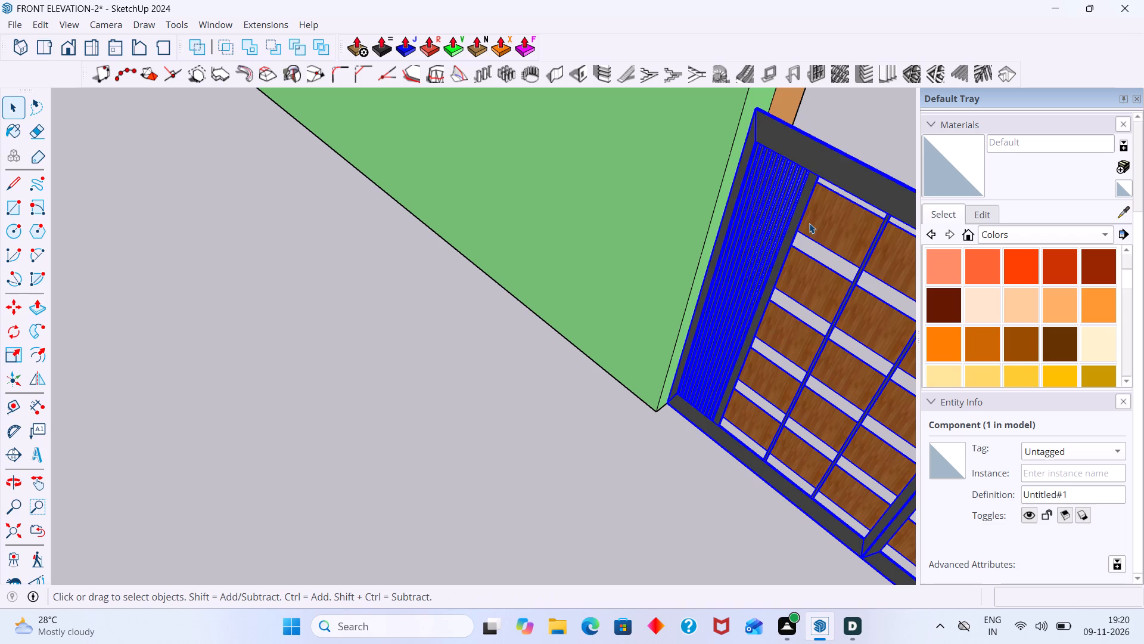
{"action": "left_click", "coordinate": [850, 138]}
Examine the gate's fit between the entrance posts from several sides and compare the front elevation with the reference image.
{"action": "scroll", "coordinate": [801, 171], "scroll_direction": "down", "scroll_amount": 14}
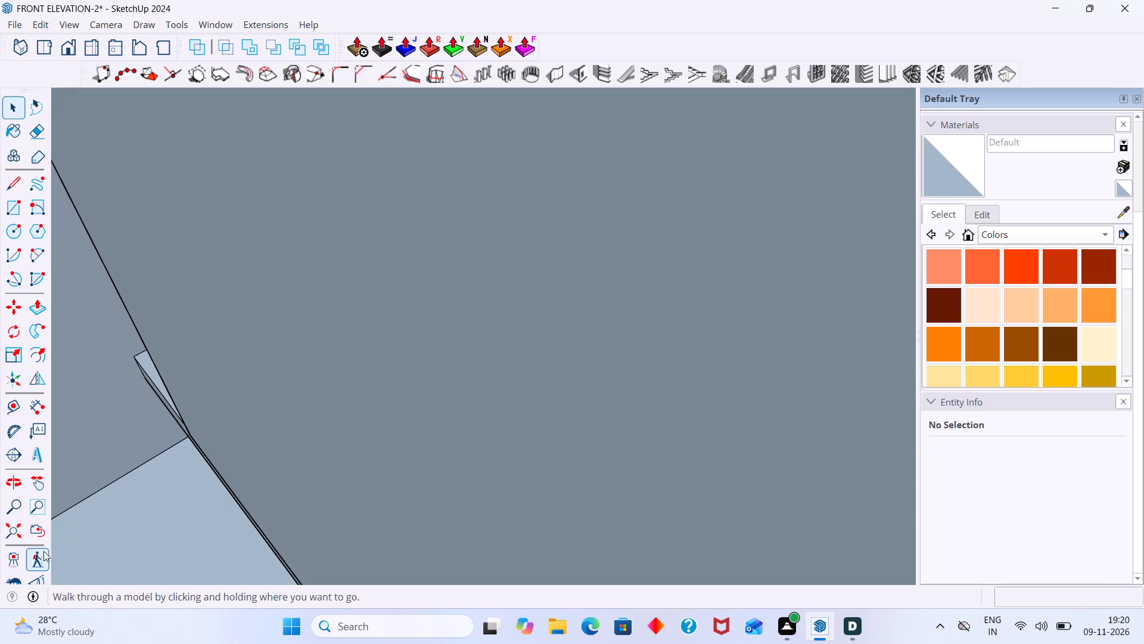
{"action": "left_click", "coordinate": [15, 535]}
{"action": "scroll", "coordinate": [202, 474], "scroll_direction": "down", "scroll_amount": 3}
{"action": "middle_click_drag", "start_coordinate": [433, 425], "coordinate": [110, 442]}
{"action": "middle_click_drag", "start_coordinate": [574, 391], "coordinate": [611, 392]}
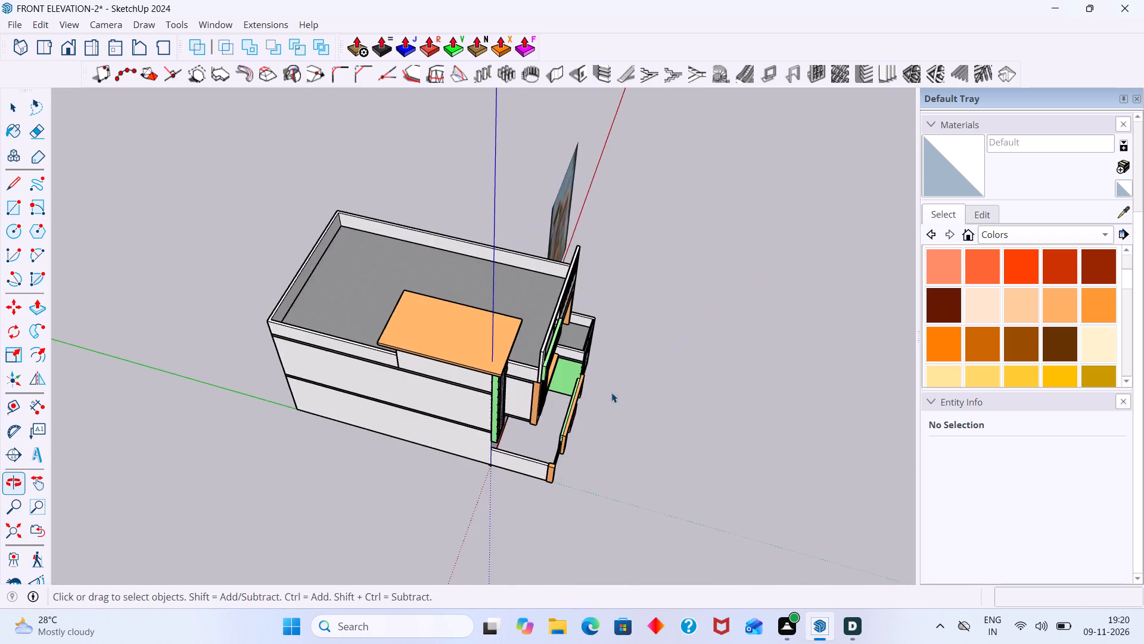
{"action": "middle_click_drag", "start_coordinate": [611, 392], "coordinate": [275, 425]}
{"action": "scroll", "coordinate": [497, 545], "scroll_direction": "up", "scroll_amount": 20}
{"action": "scroll", "coordinate": [497, 545], "scroll_direction": "up", "scroll_amount": 4}
{"action": "middle_click_drag", "start_coordinate": [478, 489], "coordinate": [483, 445]}
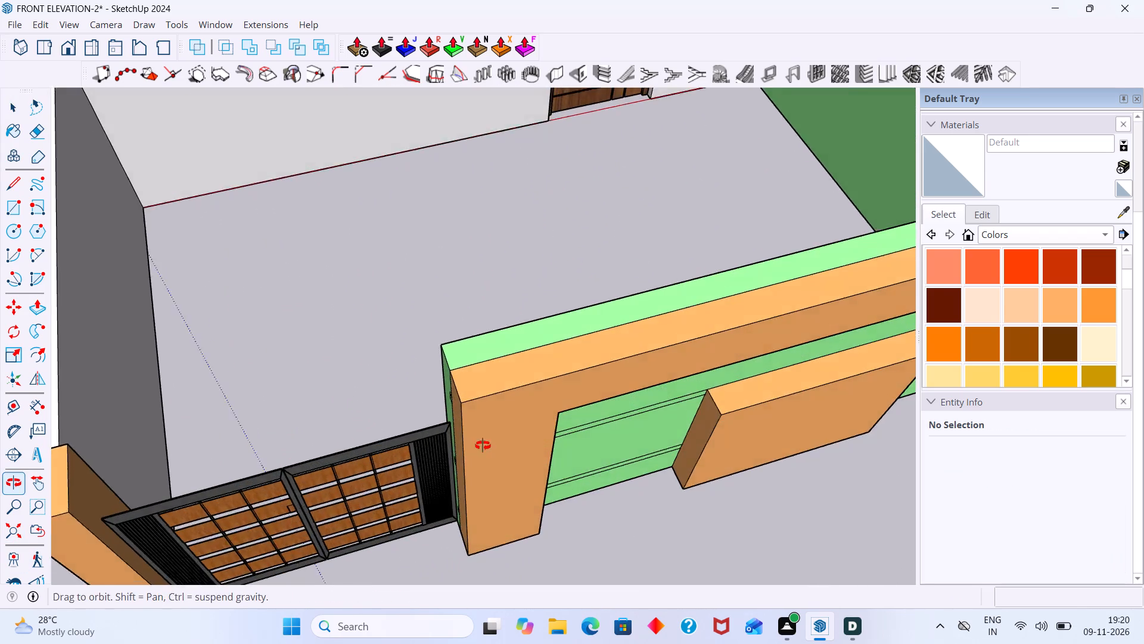
{"action": "middle_click_drag", "start_coordinate": [483, 445], "coordinate": [490, 407]}
{"action": "scroll", "coordinate": [486, 407], "scroll_direction": "up", "scroll_amount": 20}
{"action": "scroll", "coordinate": [422, 365], "scroll_direction": "down", "scroll_amount": 20}
{"action": "scroll", "coordinate": [422, 365], "scroll_direction": "down", "scroll_amount": 4}
{"action": "middle_click_drag", "start_coordinate": [363, 414], "coordinate": [863, 391]}
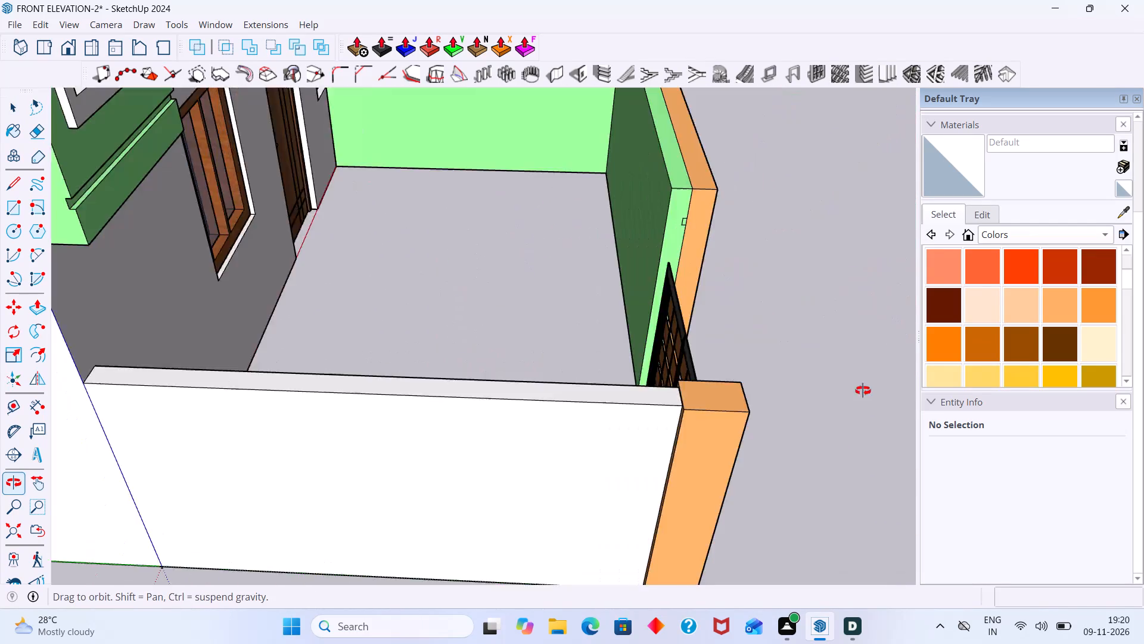
{"action": "middle_click_drag", "start_coordinate": [863, 391], "coordinate": [223, 424]}
{"action": "scroll", "coordinate": [231, 443], "scroll_direction": "down", "scroll_amount": 7}
{"action": "left_click", "coordinate": [239, 497]}
{"action": "scroll", "coordinate": [239, 497], "scroll_direction": "down", "scroll_amount": 2}
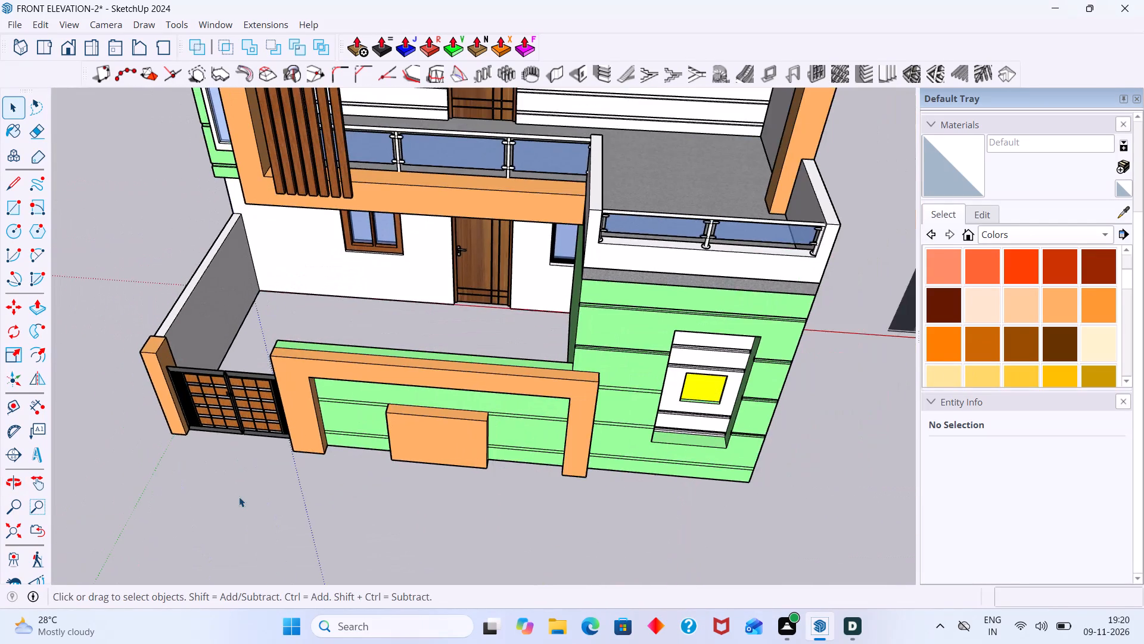
{"action": "scroll", "coordinate": [239, 497], "scroll_direction": "down", "scroll_amount": 1}
{"action": "middle_click_drag", "start_coordinate": [252, 501], "coordinate": [298, 413]}
{"action": "scroll", "coordinate": [273, 419], "scroll_direction": "down", "scroll_amount": 6}
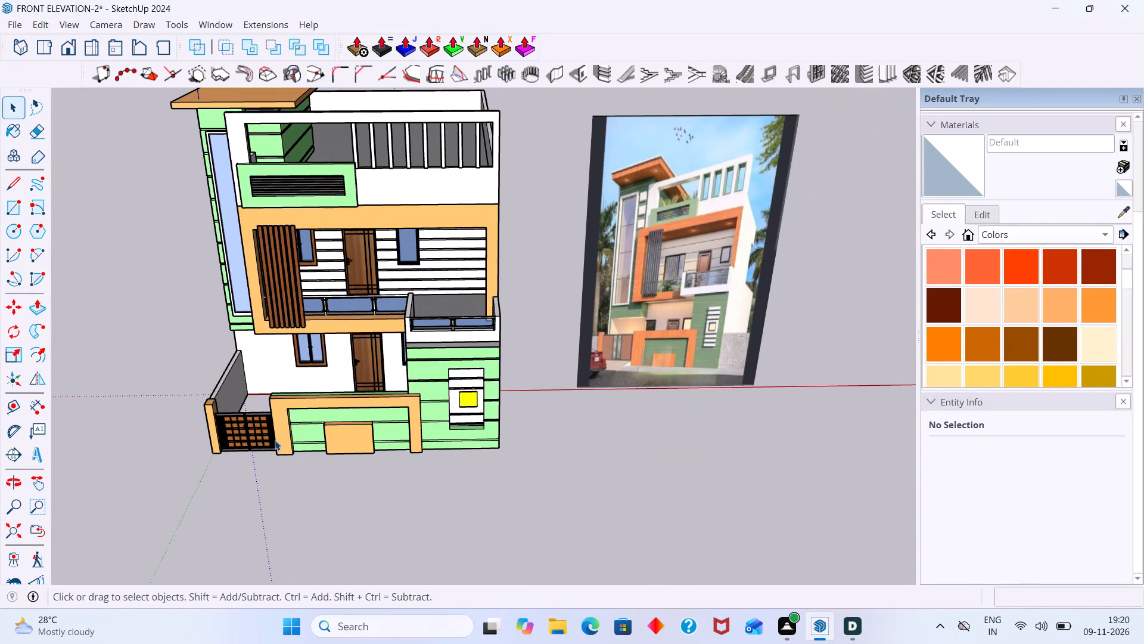
Scale the gate's height on its blue axis to a factor of 1.23.
{"action": "scroll", "coordinate": [300, 428], "scroll_direction": "up", "scroll_amount": 2}
{"action": "middle_click_drag", "start_coordinate": [293, 428], "coordinate": [360, 373]}
{"action": "scroll", "coordinate": [296, 386], "scroll_direction": "up", "scroll_amount": 5}
{"action": "left_click", "coordinate": [291, 374]}
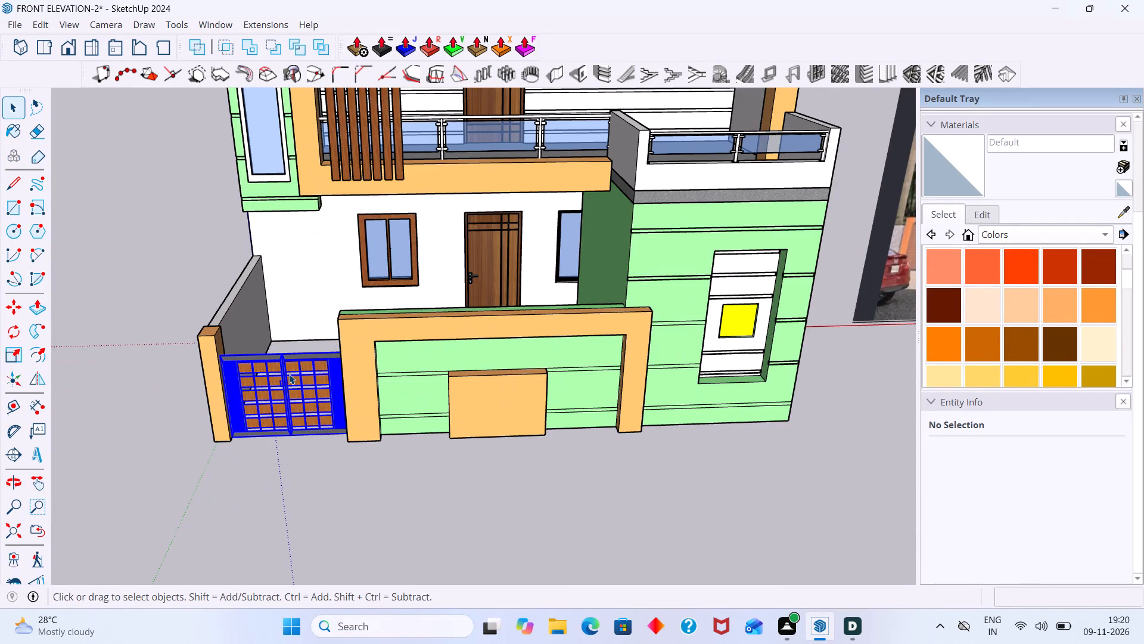
{"action": "key", "text": "s"}
{"action": "middle_click_drag", "start_coordinate": [287, 381], "coordinate": [287, 432]}
{"action": "scroll", "coordinate": [279, 395], "scroll_direction": "up", "scroll_amount": 12}
{"action": "middle_click_drag", "start_coordinate": [289, 392], "coordinate": [279, 447]}
{"action": "scroll", "coordinate": [285, 385], "scroll_direction": "up", "scroll_amount": 17}
{"action": "scroll", "coordinate": [242, 375], "scroll_direction": "down", "scroll_amount": 4}
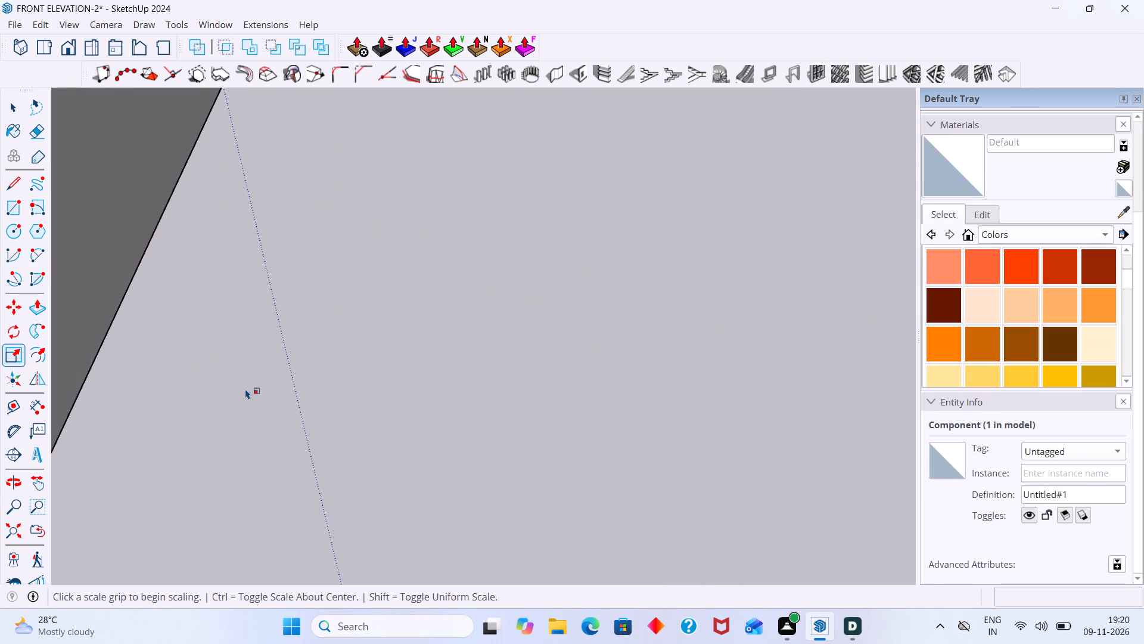
{"action": "scroll", "coordinate": [245, 389], "scroll_direction": "down", "scroll_amount": 4}
{"action": "scroll", "coordinate": [243, 435], "scroll_direction": "up", "scroll_amount": 10}
{"action": "scroll", "coordinate": [225, 440], "scroll_direction": "down", "scroll_amount": 2}
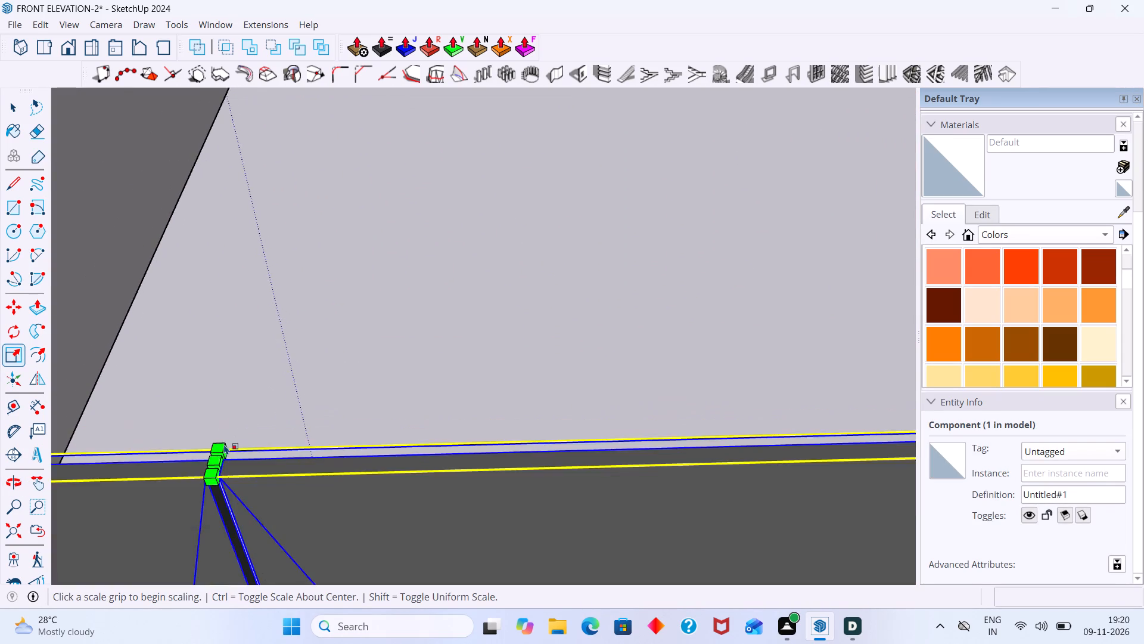
{"action": "scroll", "coordinate": [220, 451], "scroll_direction": "up", "scroll_amount": 3}
{"action": "scroll", "coordinate": [216, 455], "scroll_direction": "down", "scroll_amount": 4}
{"action": "left_click", "coordinate": [213, 473]}
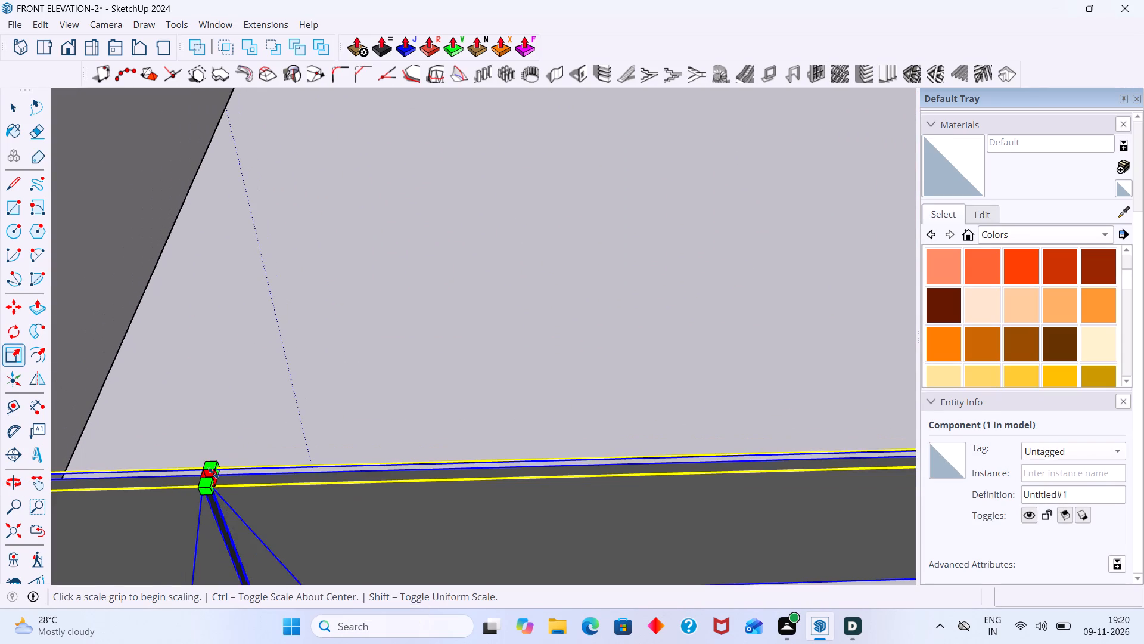
{"action": "scroll", "coordinate": [211, 424], "scroll_direction": "down", "scroll_amount": 8}
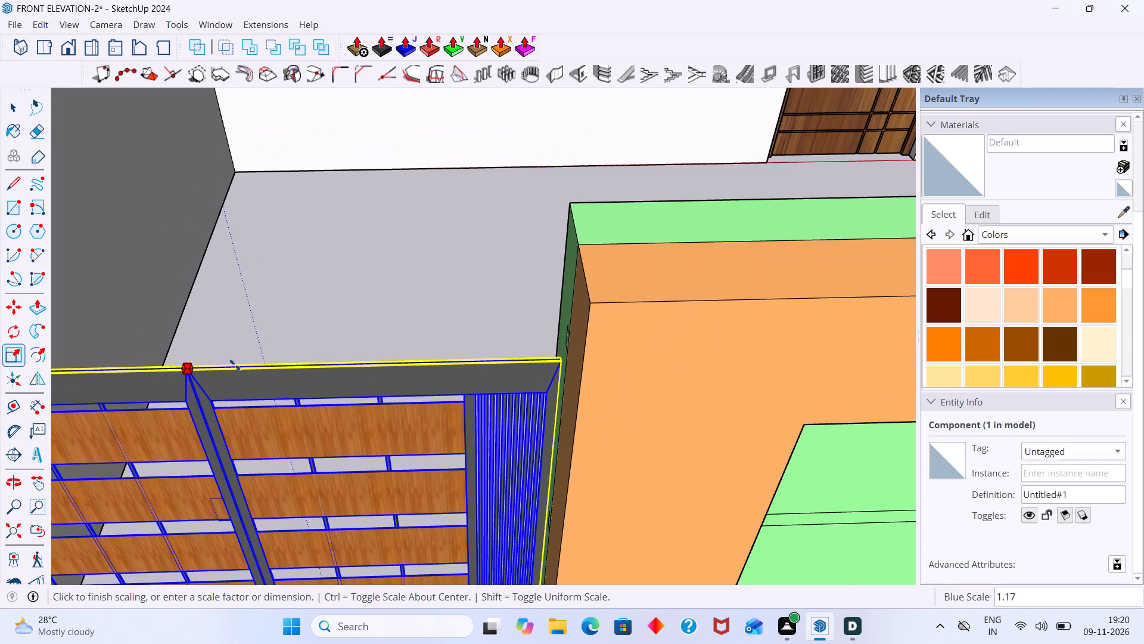
{"action": "scroll", "coordinate": [235, 365], "scroll_direction": "down", "scroll_amount": 6}
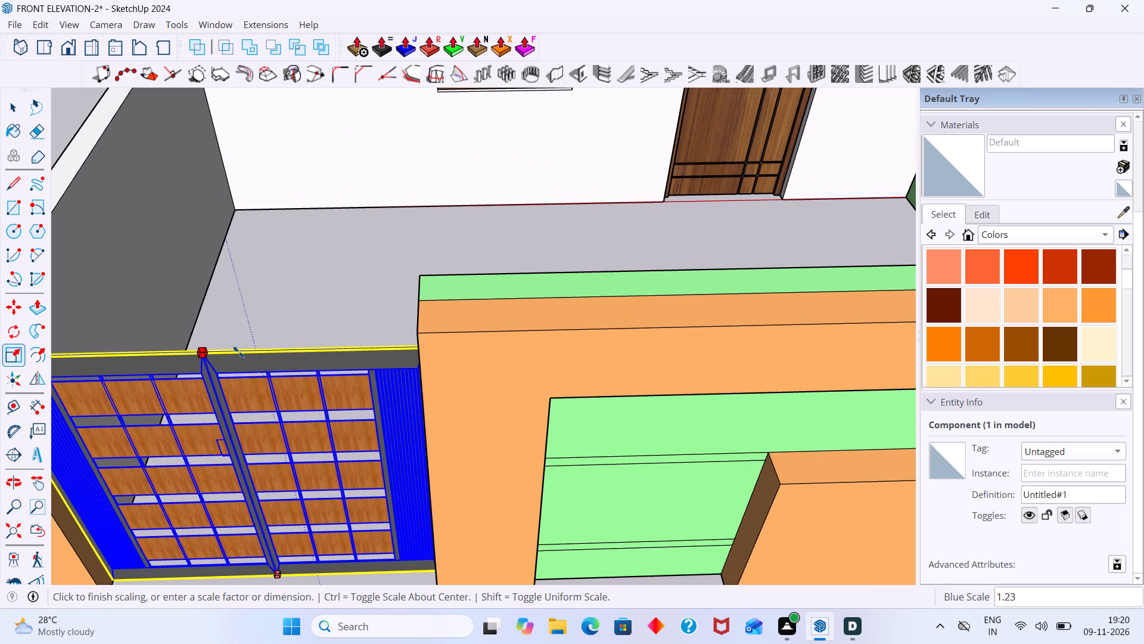
{"action": "left_click", "coordinate": [238, 352]}
{"action": "key", "text": "space"}
{"action": "left_click", "coordinate": [300, 317]}
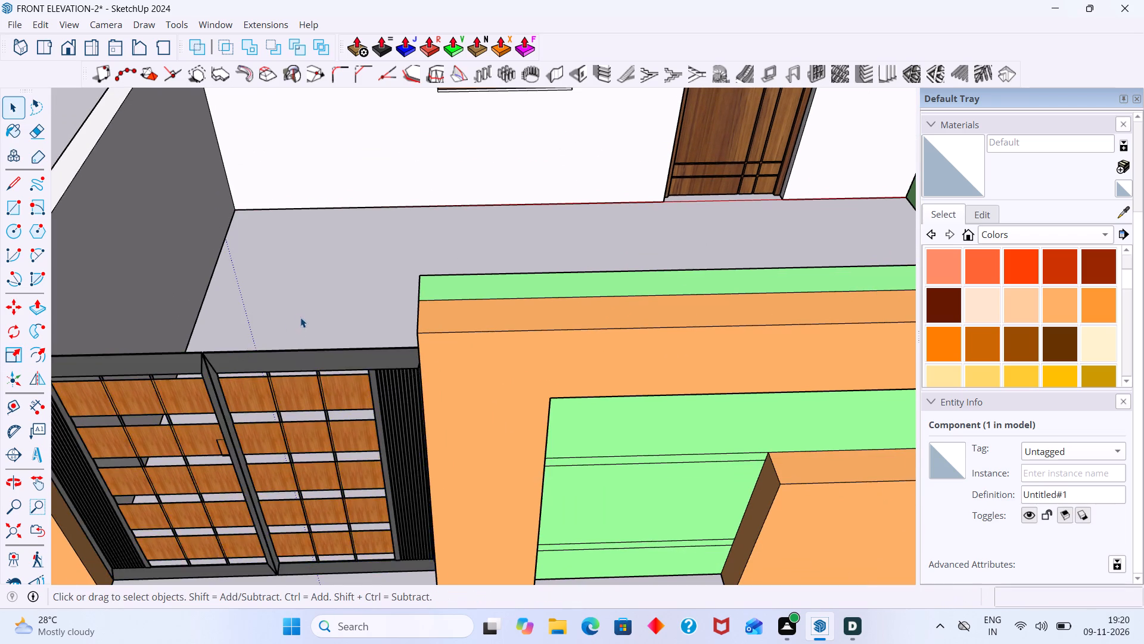
Compare the gate, balcony and wall colours of the front elevation with the reference image.
{"action": "scroll", "coordinate": [296, 328], "scroll_direction": "down", "scroll_amount": 20}
{"action": "scroll", "coordinate": [296, 328], "scroll_direction": "down", "scroll_amount": 1}
{"action": "scroll", "coordinate": [823, 262], "scroll_direction": "up", "scroll_amount": 2}
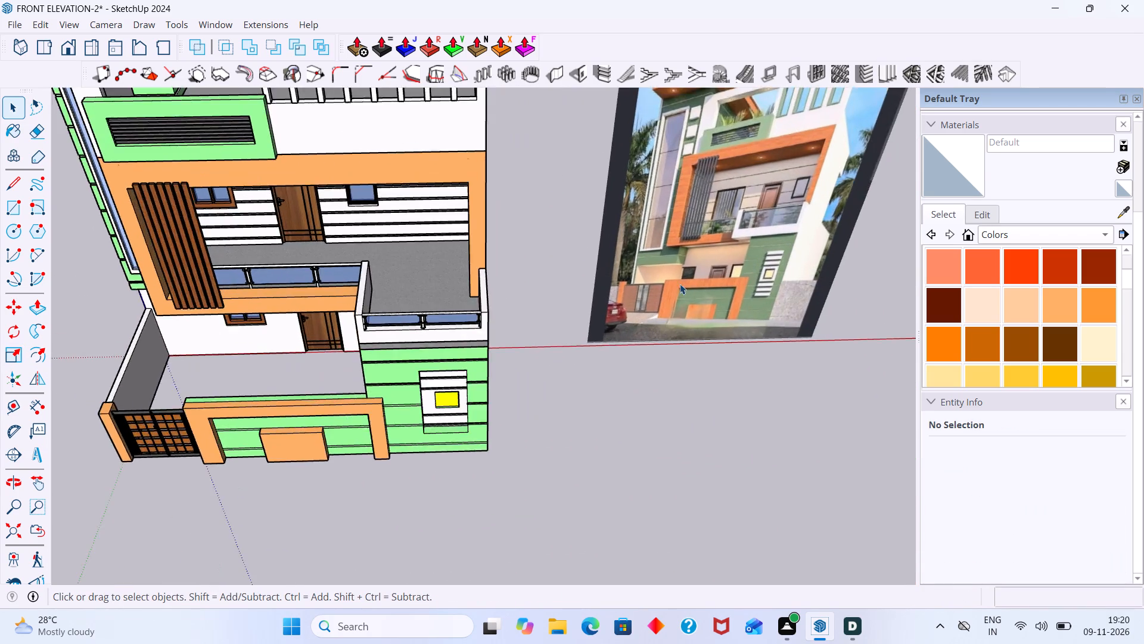
{"action": "scroll", "coordinate": [680, 284], "scroll_direction": "up", "scroll_amount": 2}
{"action": "scroll", "coordinate": [599, 384], "scroll_direction": "down", "scroll_amount": 8}
{"action": "middle_click_drag", "start_coordinate": [537, 455], "coordinate": [557, 402]}
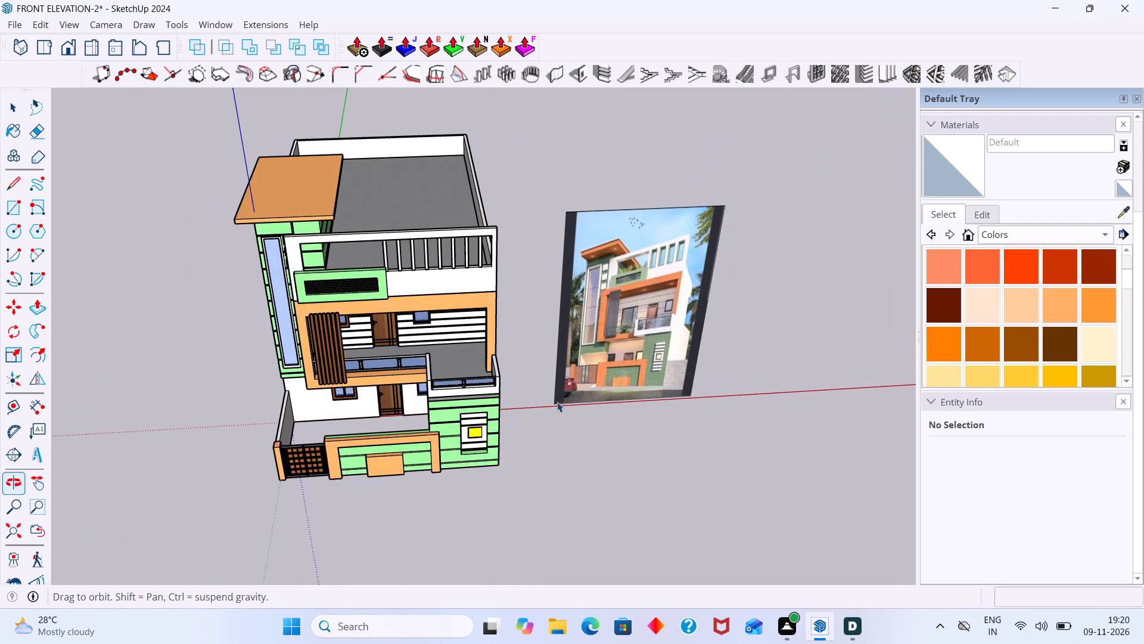
{"action": "scroll", "coordinate": [474, 450], "scroll_direction": "up", "scroll_amount": 1}
{"action": "middle_click_drag", "start_coordinate": [474, 456], "coordinate": [473, 436]}
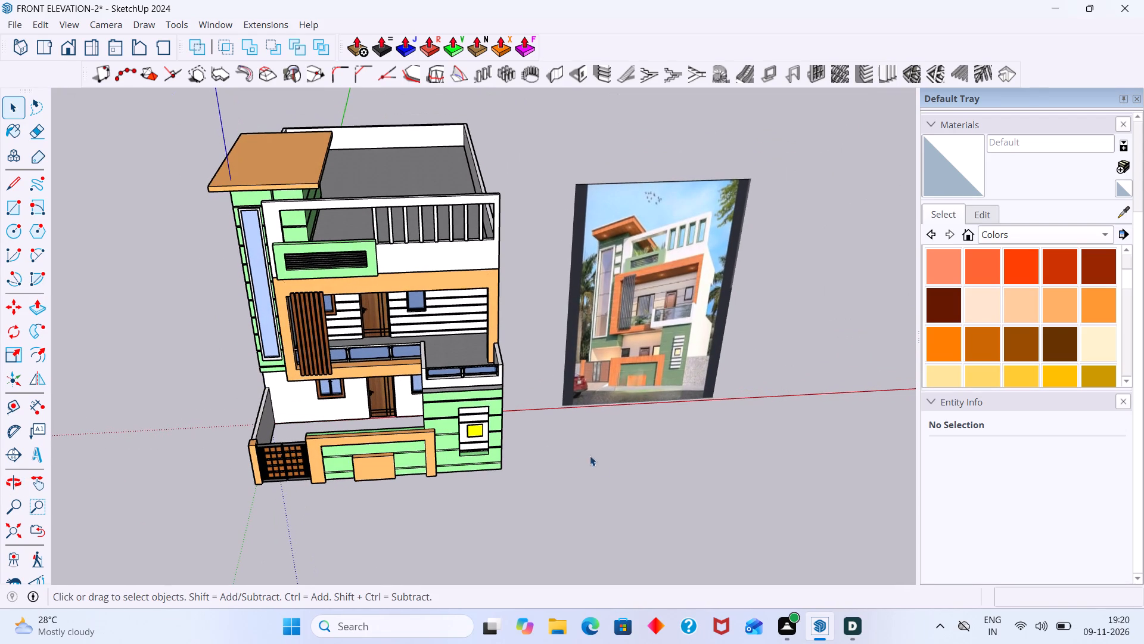
{"action": "left_click", "coordinate": [555, 478]}
{"action": "scroll", "coordinate": [437, 379], "scroll_direction": "up", "scroll_amount": 10}
{"action": "middle_click_drag", "start_coordinate": [438, 400], "coordinate": [503, 371]}
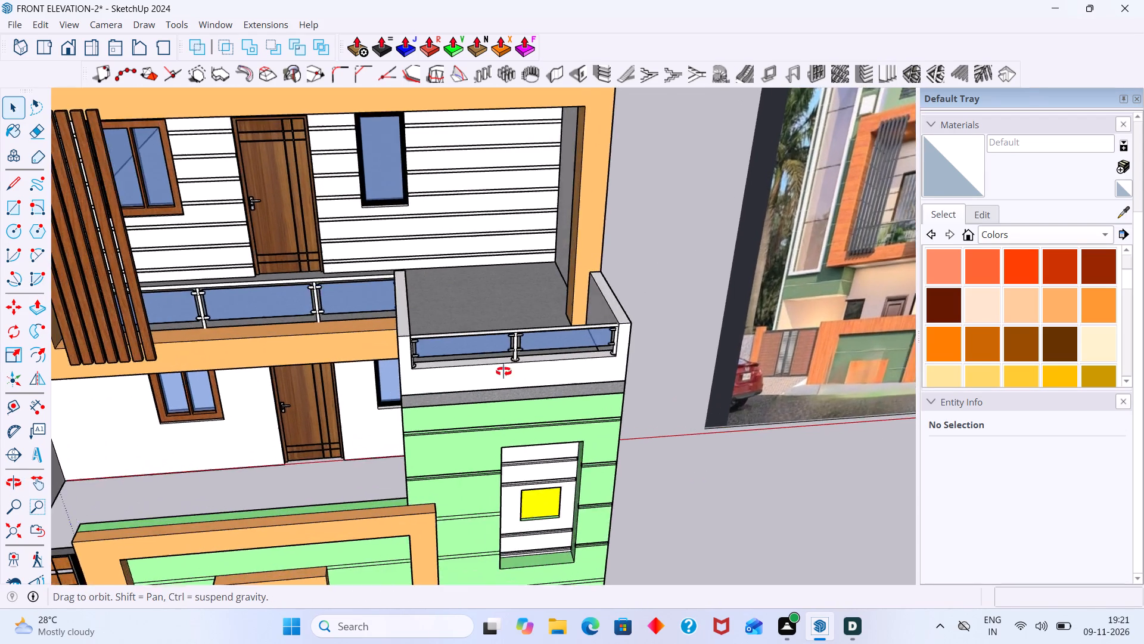
{"action": "middle_click_drag", "start_coordinate": [503, 371], "coordinate": [458, 299]}
{"action": "scroll", "coordinate": [419, 322], "scroll_direction": "down", "scroll_amount": 10}
{"action": "scroll", "coordinate": [664, 346], "scroll_direction": "up", "scroll_amount": 2}
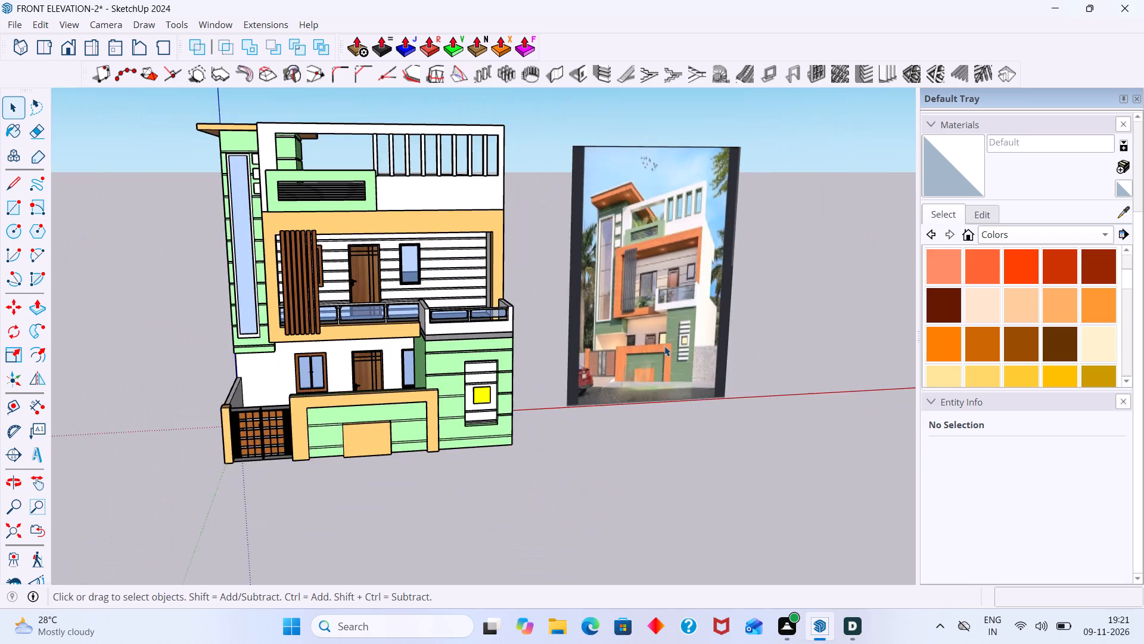
{"action": "scroll", "coordinate": [664, 346], "scroll_direction": "up", "scroll_amount": 1}
{"action": "scroll", "coordinate": [698, 302], "scroll_direction": "up", "scroll_amount": 11}
{"action": "middle_click_drag", "start_coordinate": [697, 294], "coordinate": [679, 219]}
{"action": "scroll", "coordinate": [667, 267], "scroll_direction": "down", "scroll_amount": 20}
{"action": "scroll", "coordinate": [667, 267], "scroll_direction": "down", "scroll_amount": 3}
{"action": "middle_click_drag", "start_coordinate": [633, 344], "coordinate": [572, 415]}
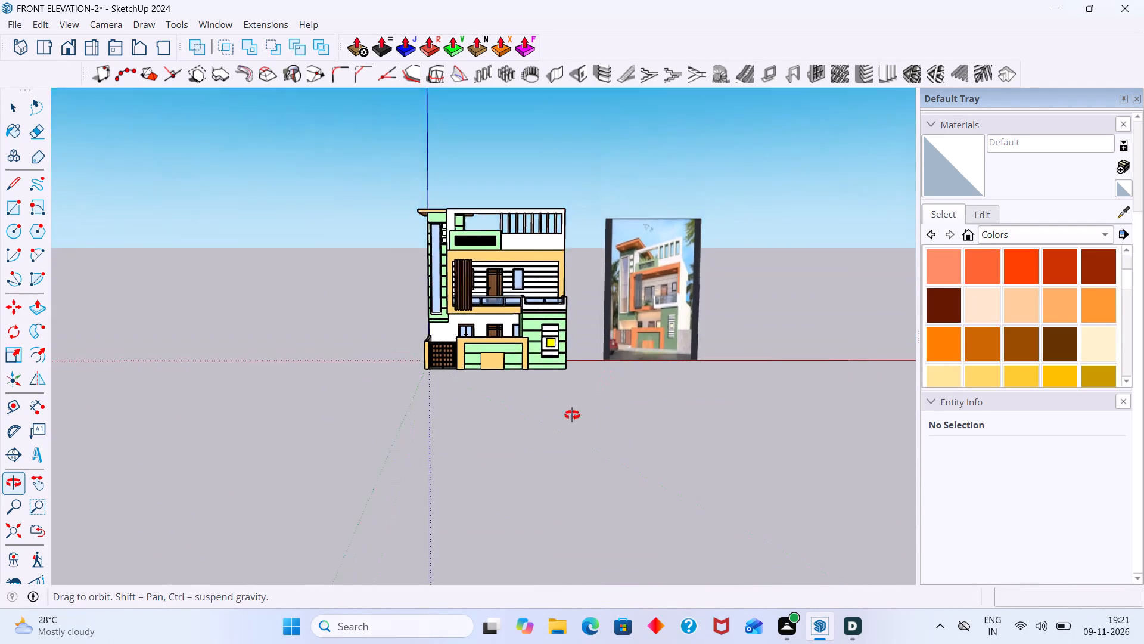
{"action": "middle_click_drag", "start_coordinate": [572, 415], "coordinate": [542, 454]}
{"action": "scroll", "coordinate": [498, 293], "scroll_direction": "up", "scroll_amount": 14}
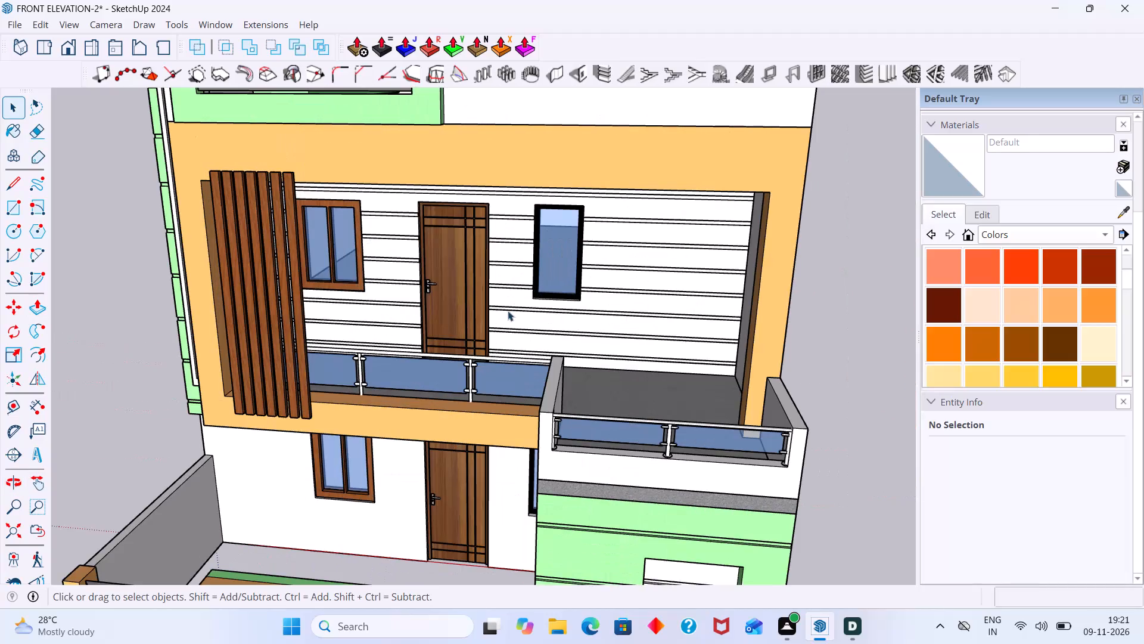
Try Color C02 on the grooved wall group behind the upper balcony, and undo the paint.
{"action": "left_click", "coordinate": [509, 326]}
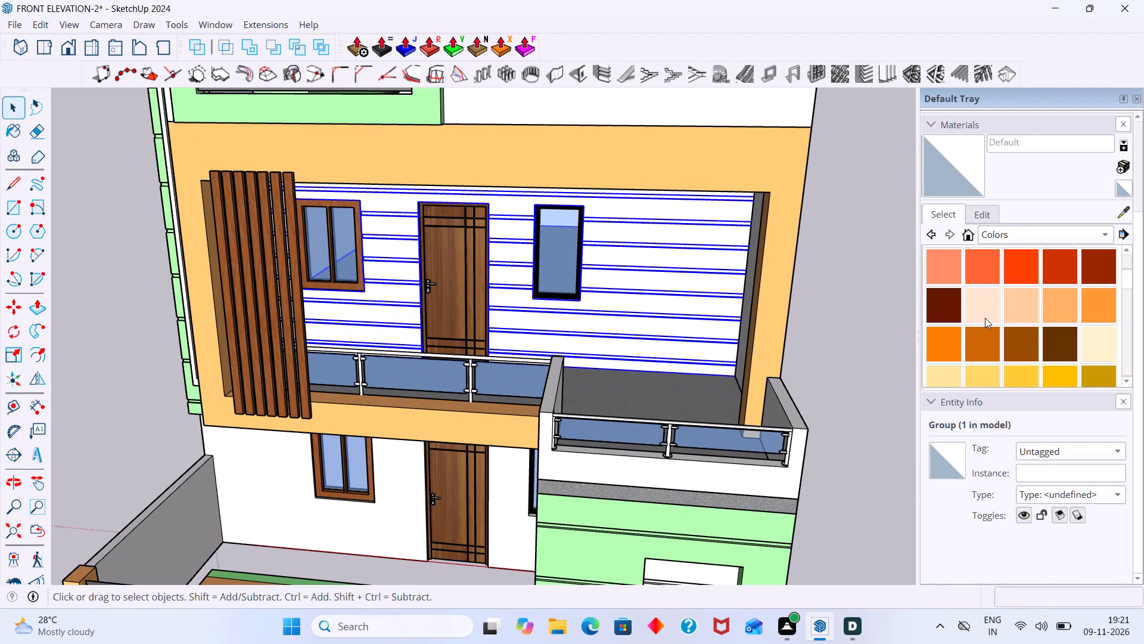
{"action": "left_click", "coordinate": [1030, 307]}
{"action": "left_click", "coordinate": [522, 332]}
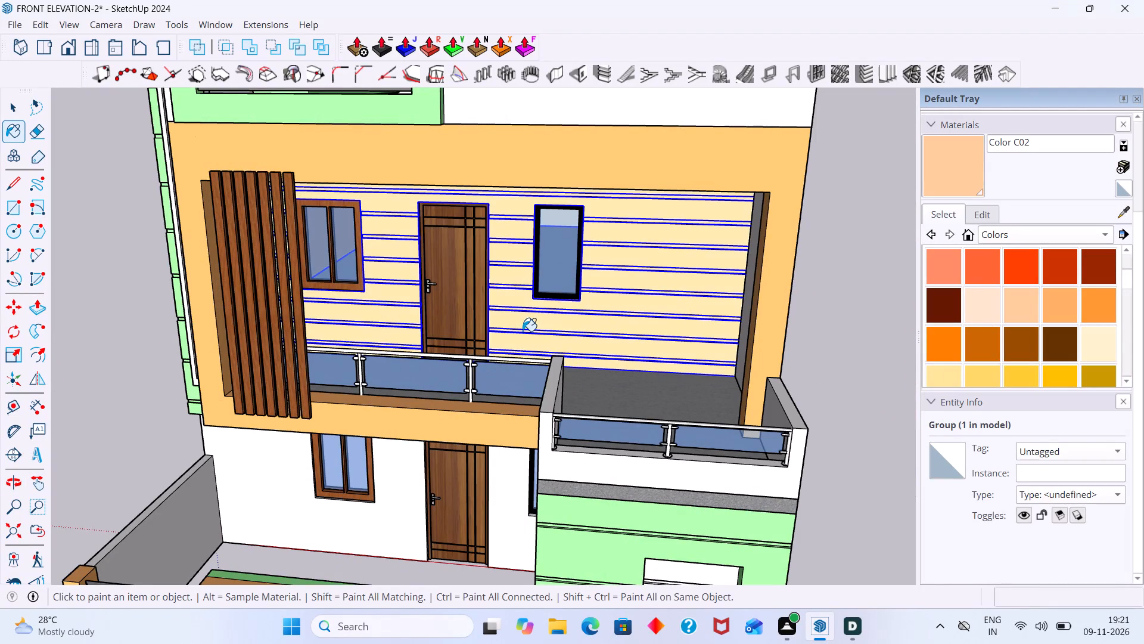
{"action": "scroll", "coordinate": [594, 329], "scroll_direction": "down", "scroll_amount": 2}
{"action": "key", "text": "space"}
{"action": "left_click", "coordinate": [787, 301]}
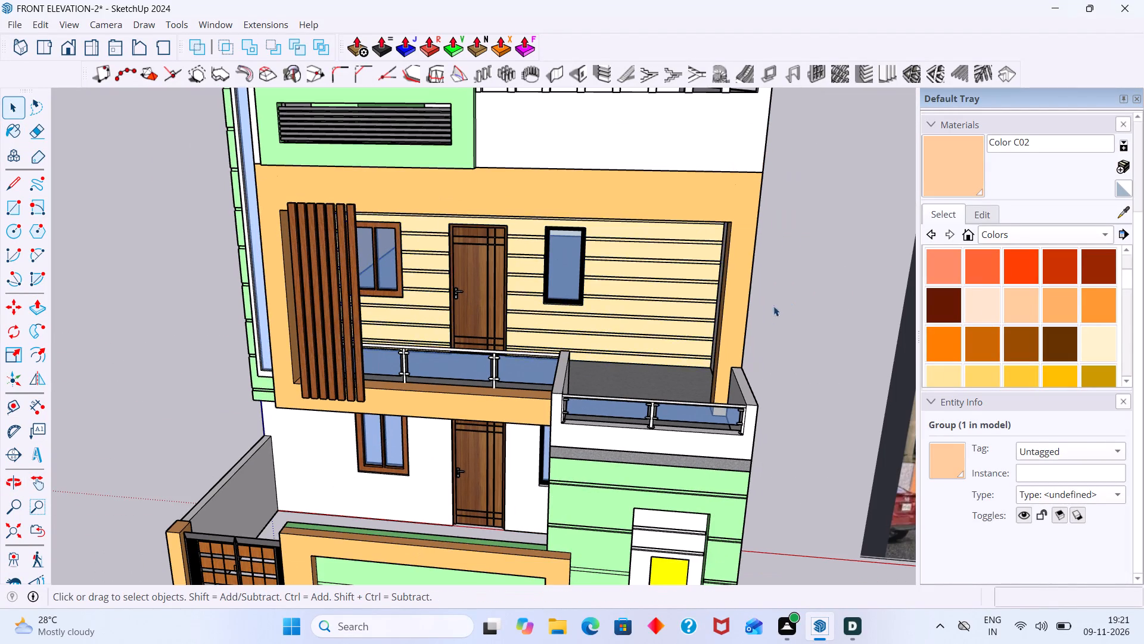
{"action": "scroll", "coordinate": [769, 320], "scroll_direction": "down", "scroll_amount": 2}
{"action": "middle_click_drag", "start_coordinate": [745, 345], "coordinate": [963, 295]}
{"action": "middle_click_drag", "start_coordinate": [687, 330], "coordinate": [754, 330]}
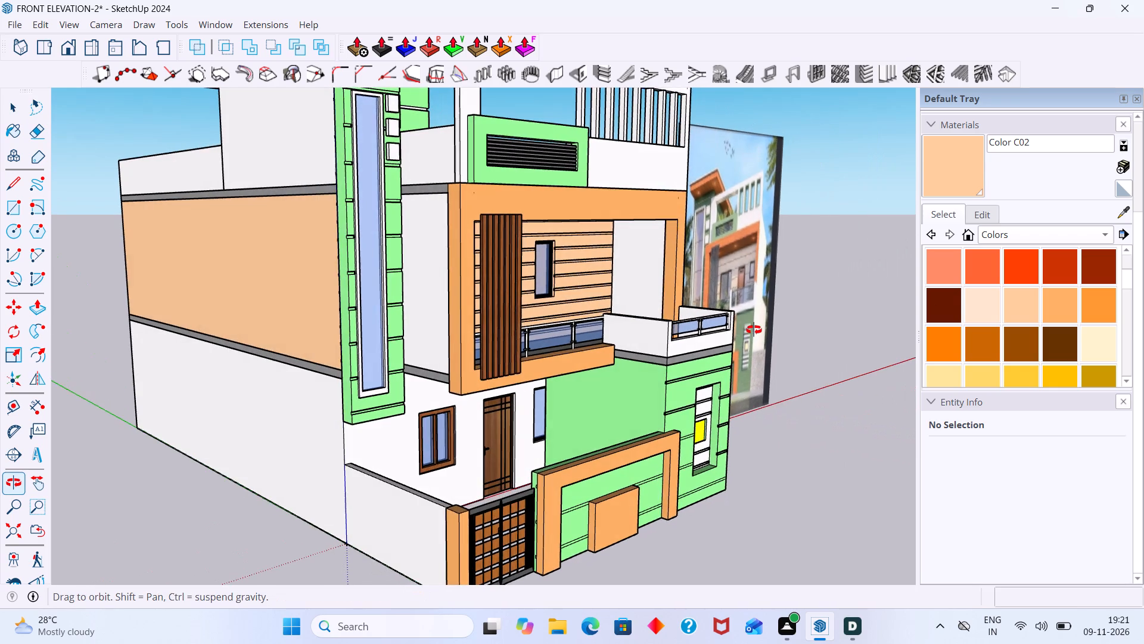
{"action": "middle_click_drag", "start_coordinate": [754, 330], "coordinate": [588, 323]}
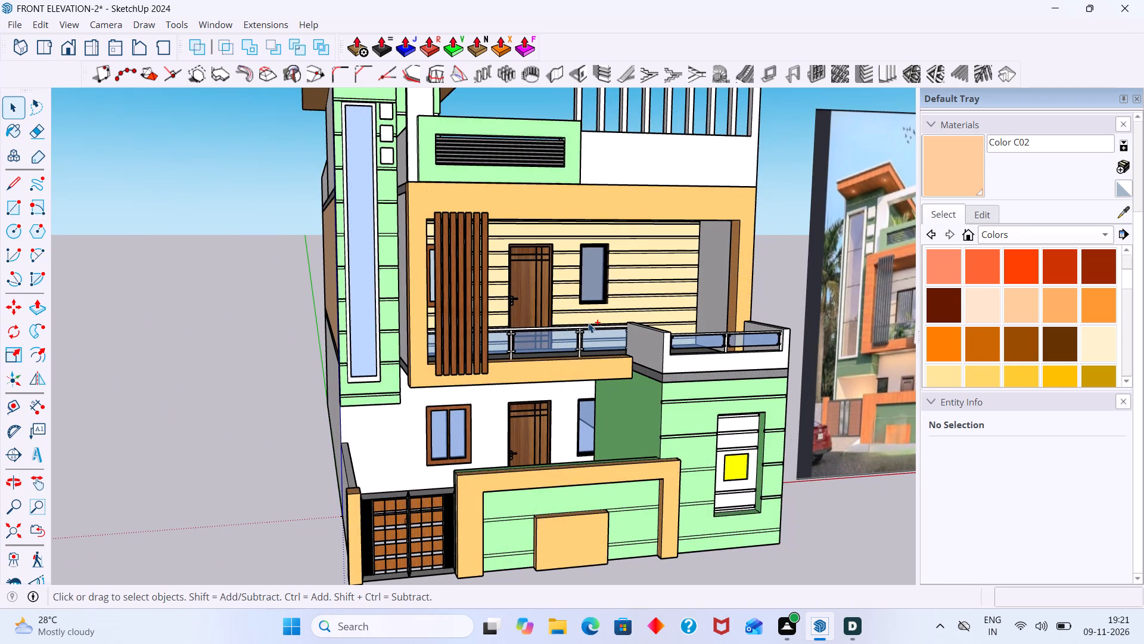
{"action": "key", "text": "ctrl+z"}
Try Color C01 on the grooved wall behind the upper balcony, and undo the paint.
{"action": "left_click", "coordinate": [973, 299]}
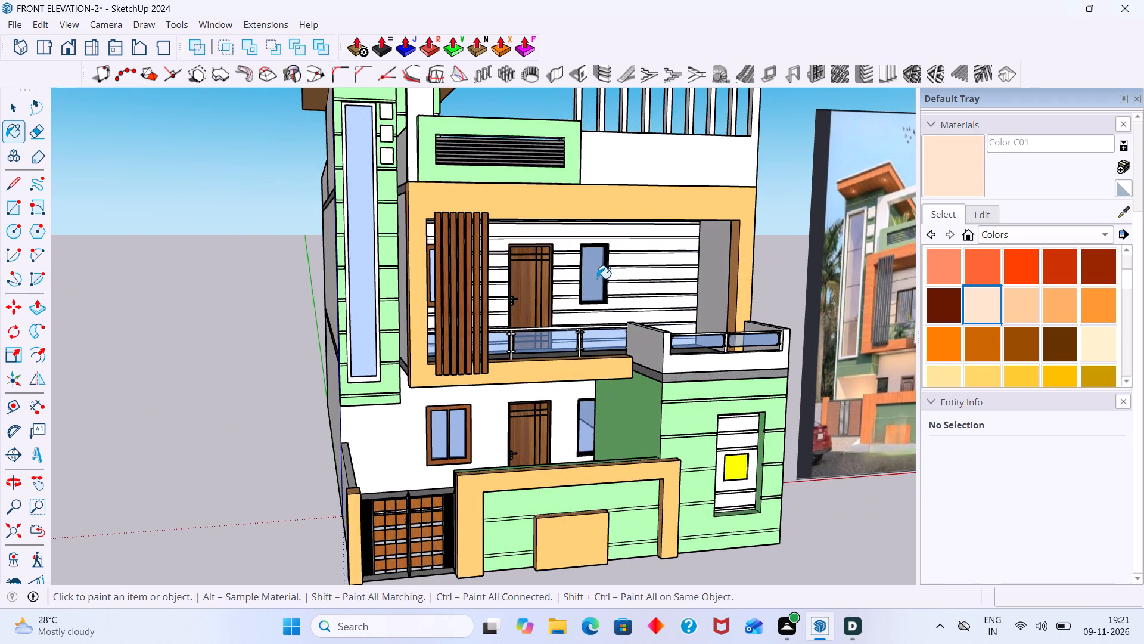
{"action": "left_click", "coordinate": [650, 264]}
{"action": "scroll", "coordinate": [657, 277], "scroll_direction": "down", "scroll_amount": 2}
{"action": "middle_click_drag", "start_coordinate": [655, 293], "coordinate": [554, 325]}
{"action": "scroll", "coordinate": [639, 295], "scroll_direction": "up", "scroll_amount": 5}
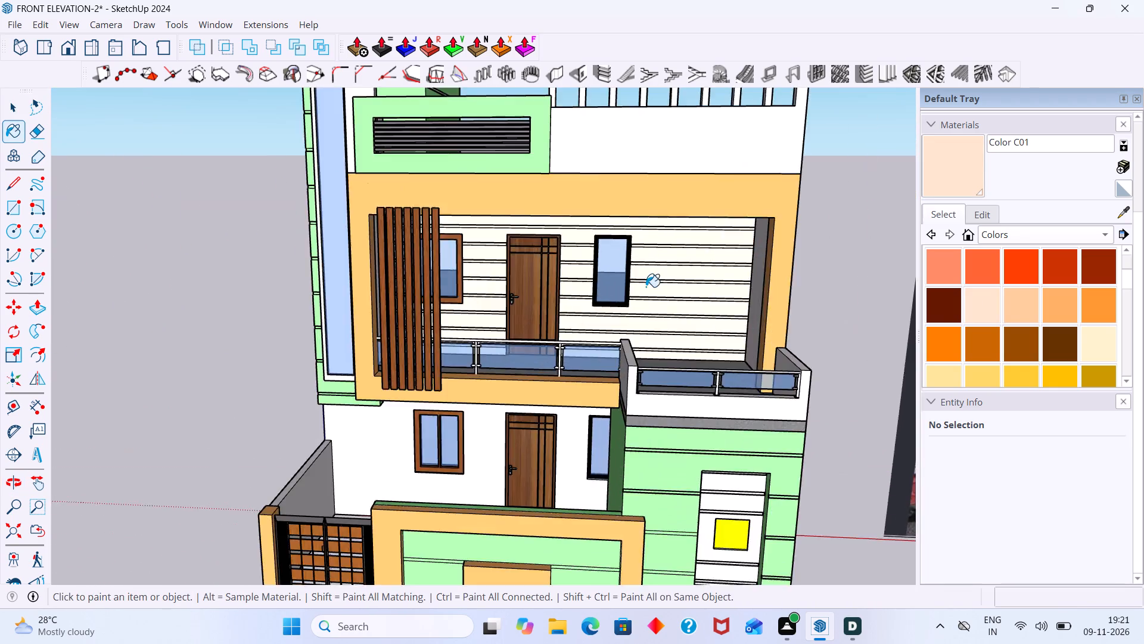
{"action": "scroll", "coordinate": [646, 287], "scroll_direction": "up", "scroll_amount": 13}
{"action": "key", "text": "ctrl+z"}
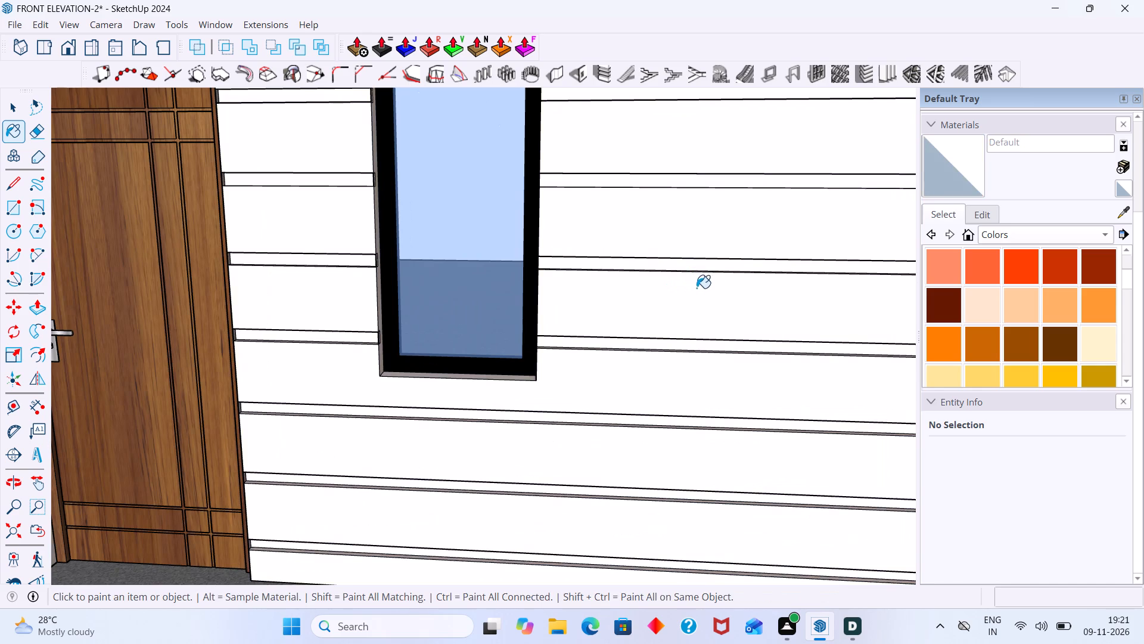
Paint the grooved wall behind the upper balcony with Color A01.
{"action": "scroll", "coordinate": [711, 298], "scroll_direction": "down", "scroll_amount": 6}
{"action": "scroll", "coordinate": [962, 315], "scroll_direction": "up", "scroll_amount": 5}
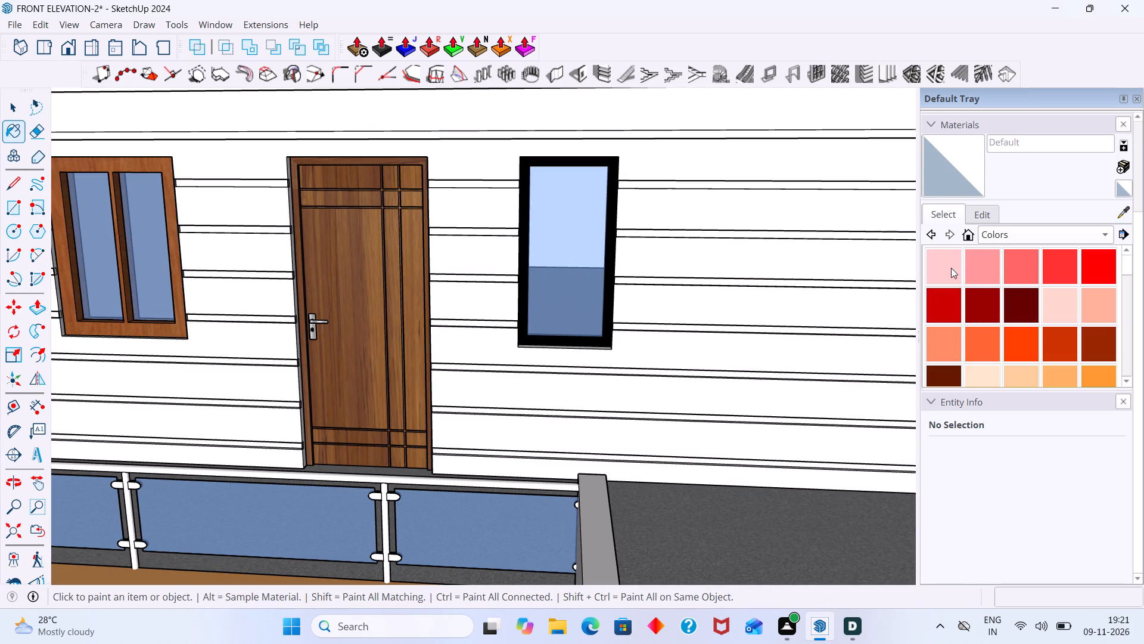
{"action": "left_click", "coordinate": [948, 268]}
{"action": "left_click", "coordinate": [679, 309]}
{"action": "scroll", "coordinate": [679, 309], "scroll_direction": "down", "scroll_amount": 10}
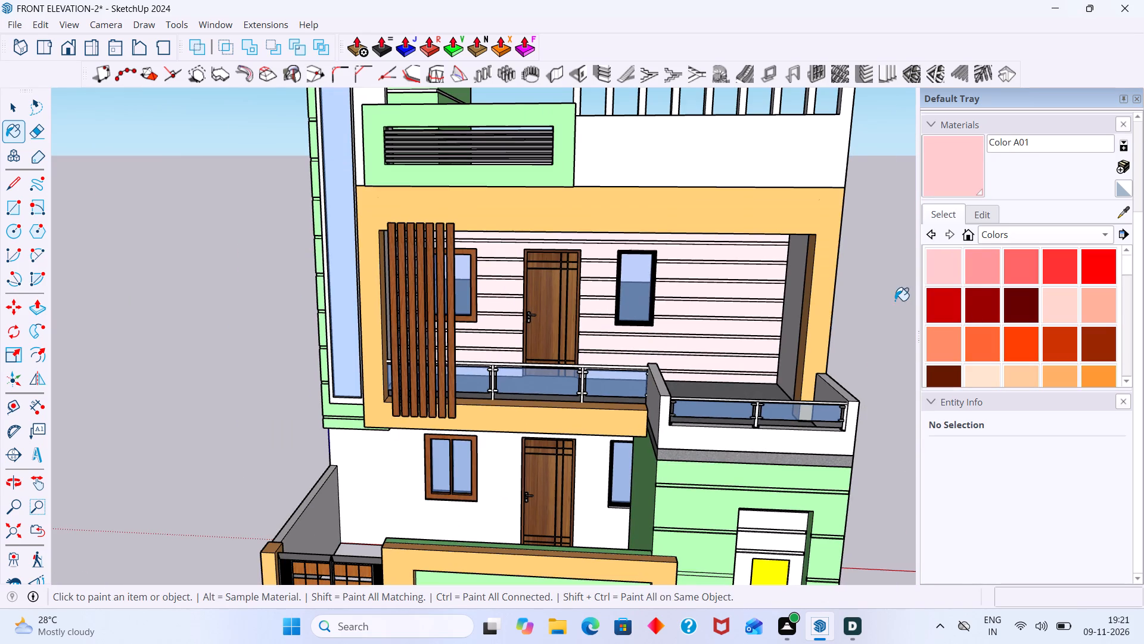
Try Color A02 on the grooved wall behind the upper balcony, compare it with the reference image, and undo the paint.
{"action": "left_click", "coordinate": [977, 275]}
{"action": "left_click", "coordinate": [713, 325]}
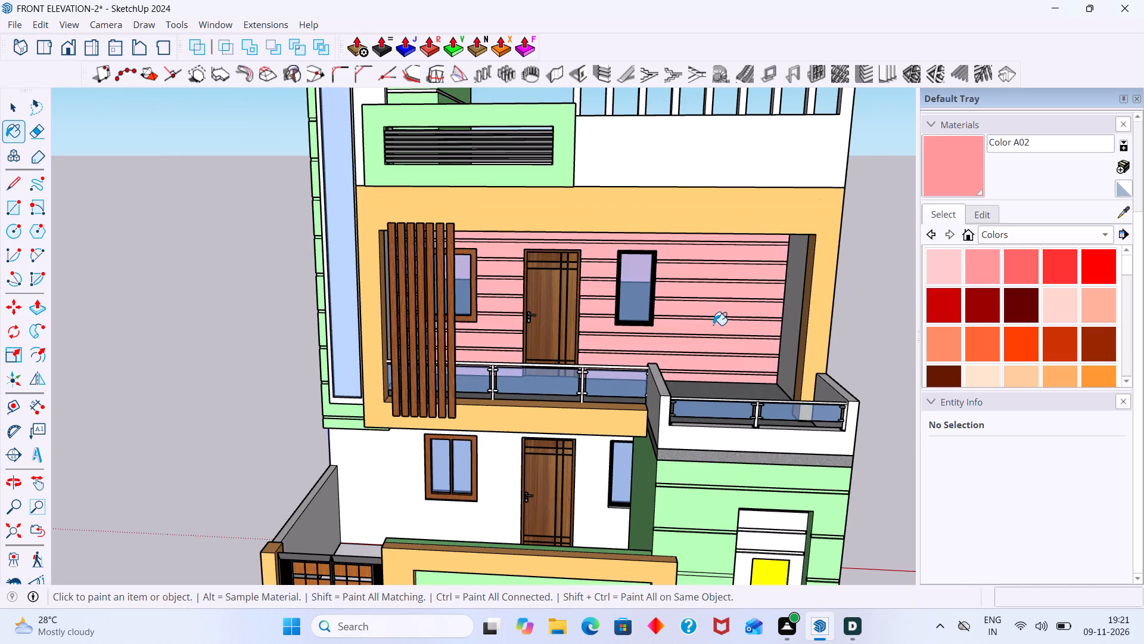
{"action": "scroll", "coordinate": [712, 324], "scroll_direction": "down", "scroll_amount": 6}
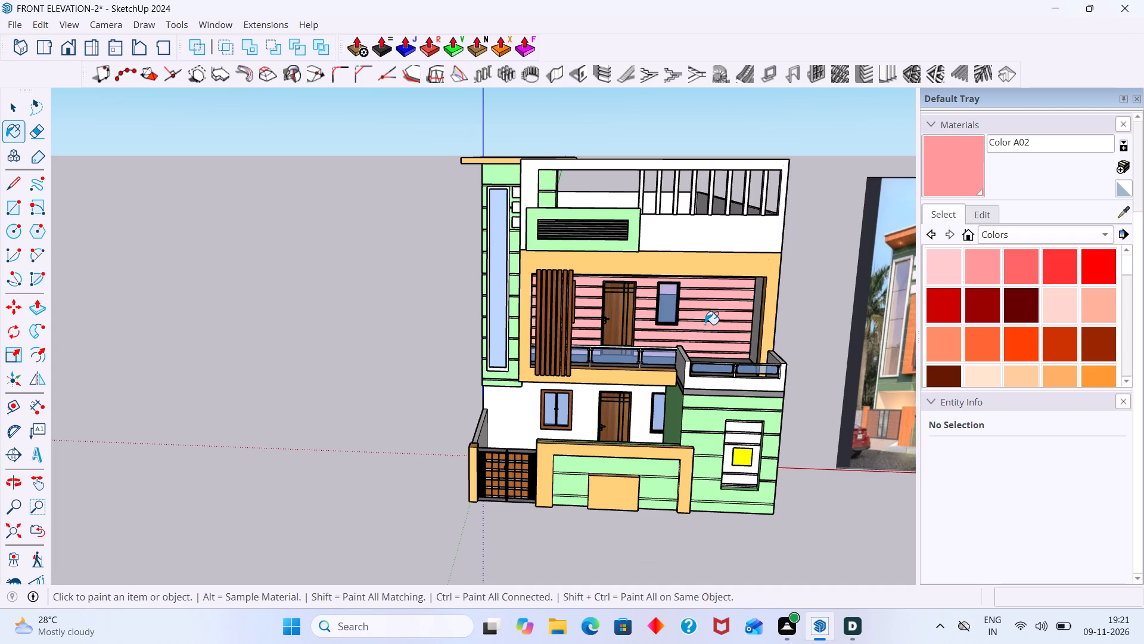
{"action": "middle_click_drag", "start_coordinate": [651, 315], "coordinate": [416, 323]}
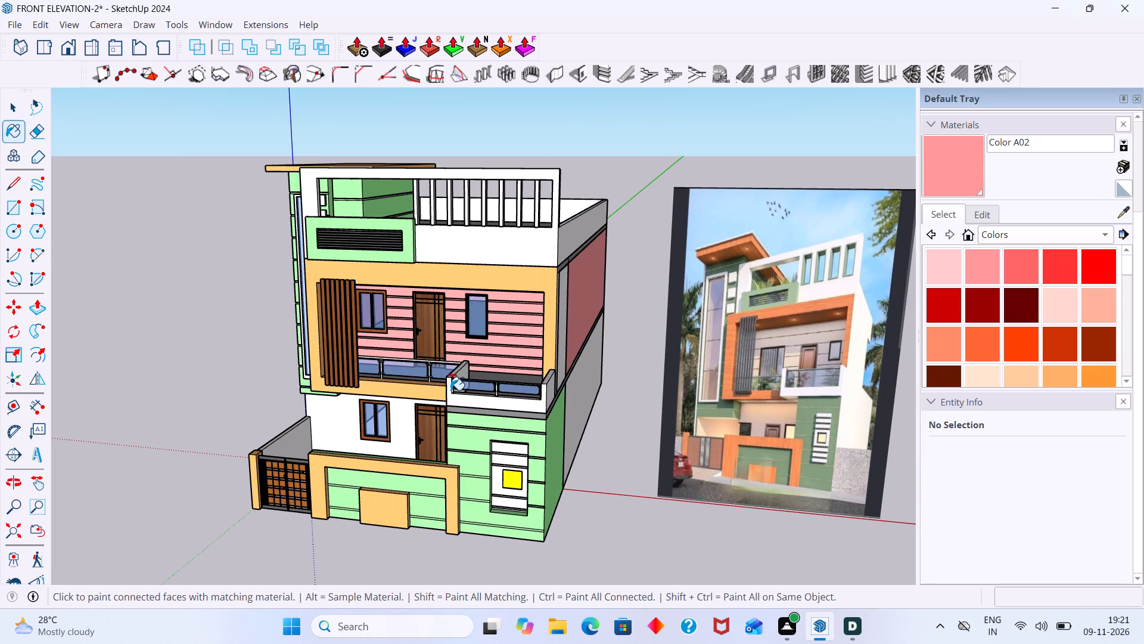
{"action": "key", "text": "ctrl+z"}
Reapply Color A01 to the grooved wall behind the upper balcony.
{"action": "left_click", "coordinate": [950, 271]}
{"action": "scroll", "coordinate": [473, 344], "scroll_direction": "up", "scroll_amount": 2}
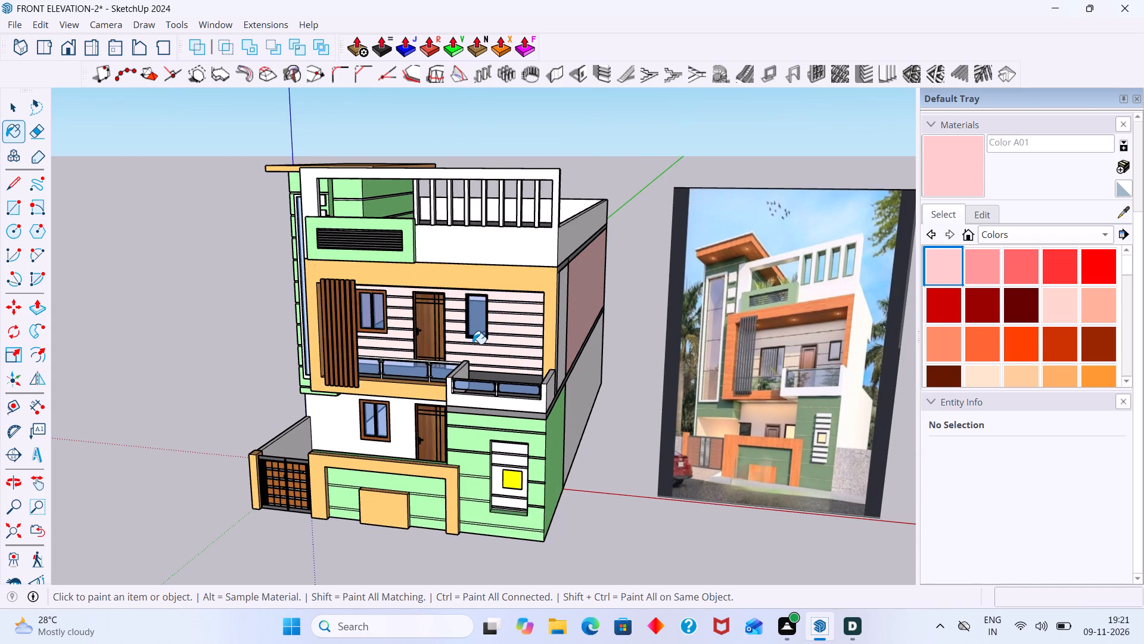
{"action": "scroll", "coordinate": [472, 344], "scroll_direction": "up", "scroll_amount": 4}
{"action": "left_click", "coordinate": [499, 354]}
{"action": "scroll", "coordinate": [500, 355], "scroll_direction": "down", "scroll_amount": 7}
{"action": "middle_click_drag", "start_coordinate": [522, 382], "coordinate": [652, 402]}
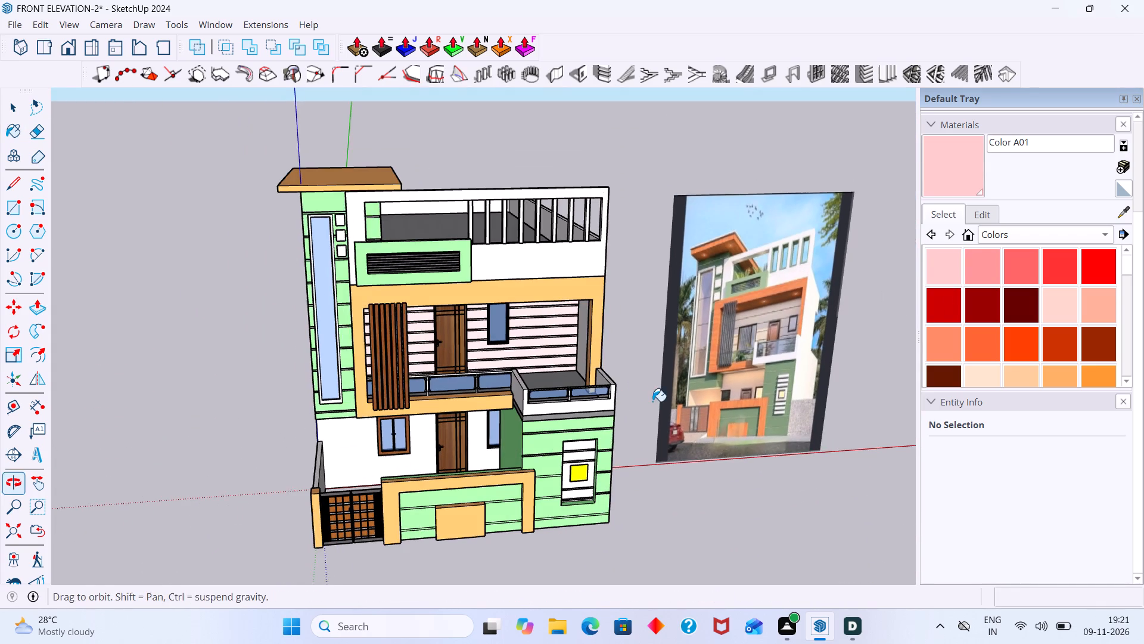
{"action": "key", "text": "space"}
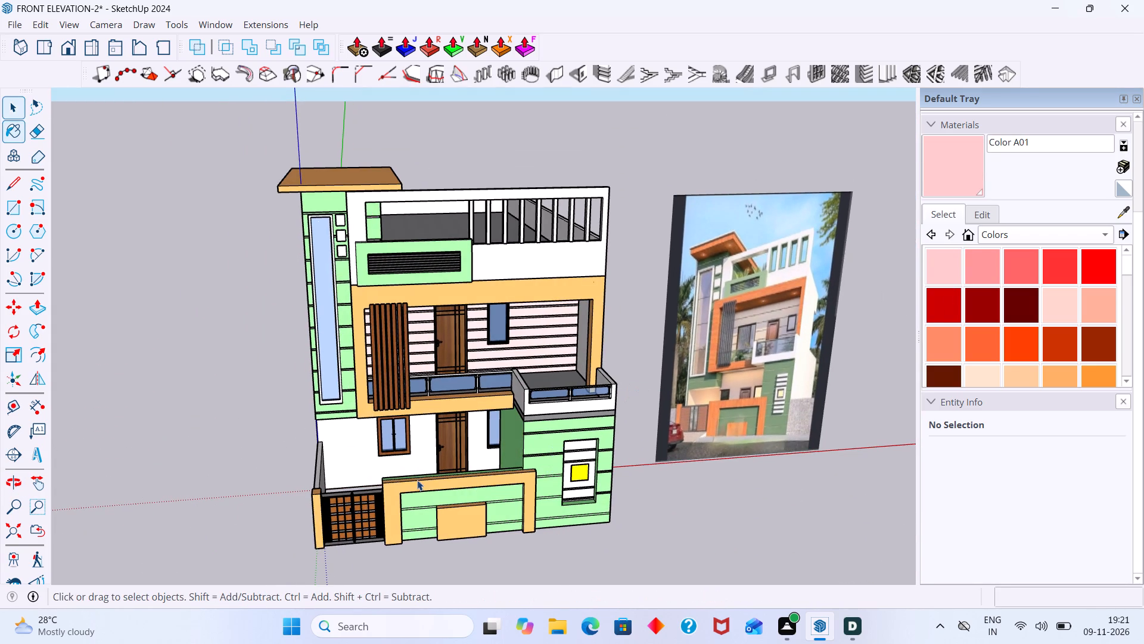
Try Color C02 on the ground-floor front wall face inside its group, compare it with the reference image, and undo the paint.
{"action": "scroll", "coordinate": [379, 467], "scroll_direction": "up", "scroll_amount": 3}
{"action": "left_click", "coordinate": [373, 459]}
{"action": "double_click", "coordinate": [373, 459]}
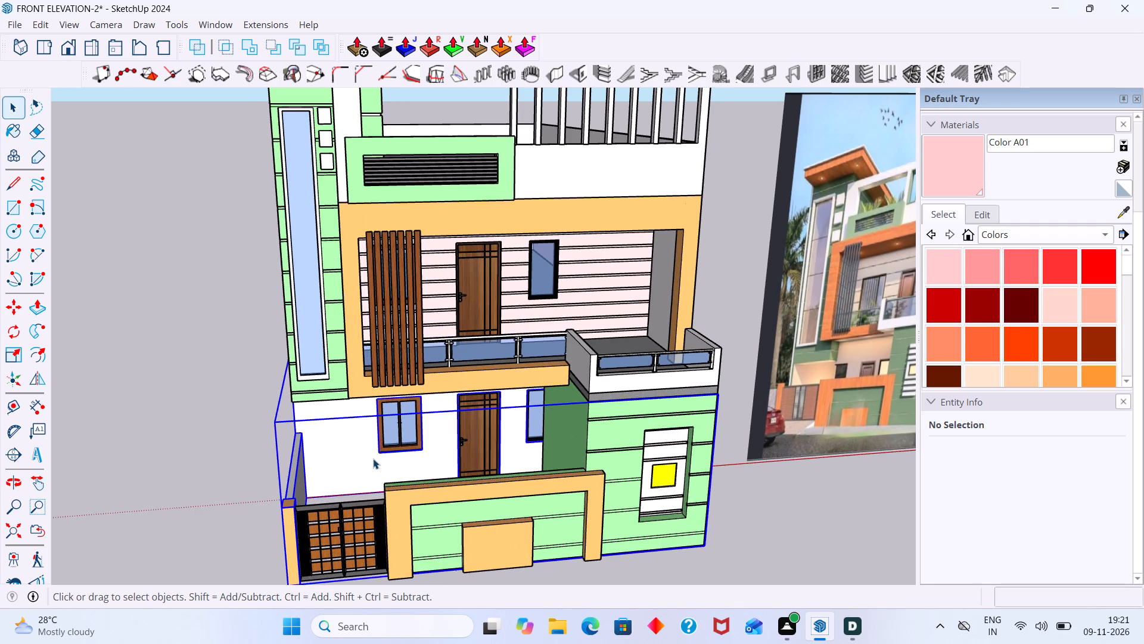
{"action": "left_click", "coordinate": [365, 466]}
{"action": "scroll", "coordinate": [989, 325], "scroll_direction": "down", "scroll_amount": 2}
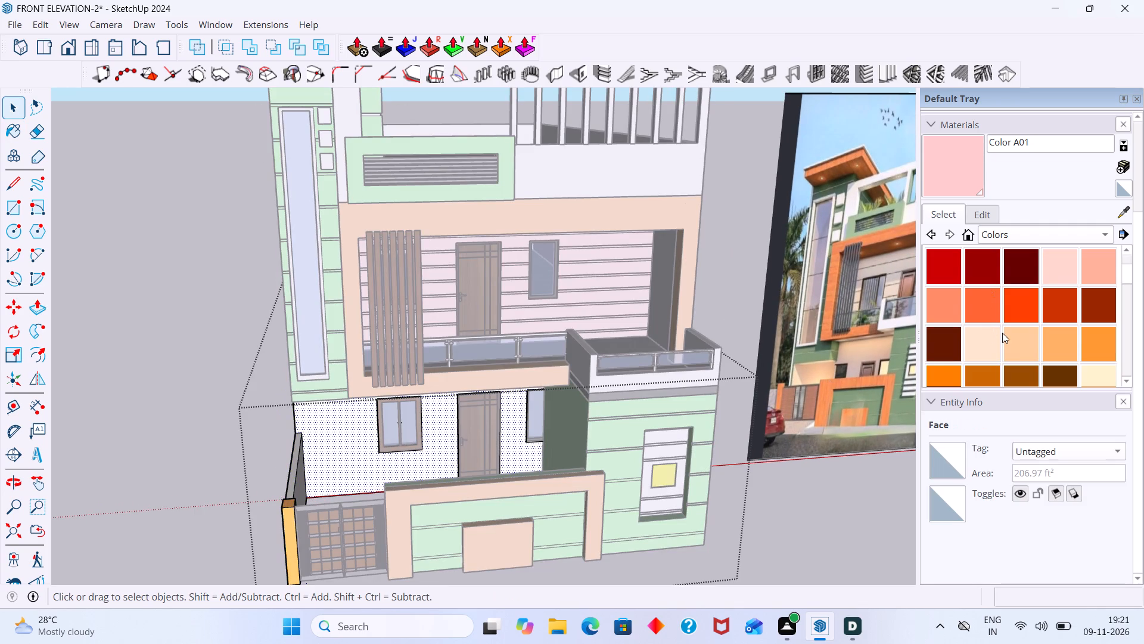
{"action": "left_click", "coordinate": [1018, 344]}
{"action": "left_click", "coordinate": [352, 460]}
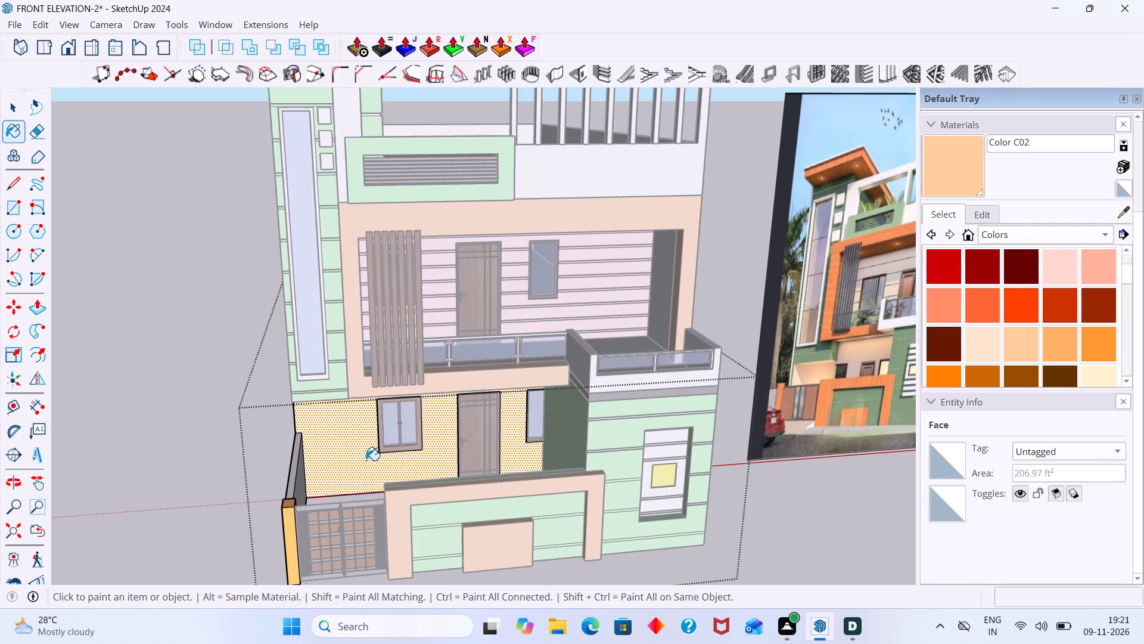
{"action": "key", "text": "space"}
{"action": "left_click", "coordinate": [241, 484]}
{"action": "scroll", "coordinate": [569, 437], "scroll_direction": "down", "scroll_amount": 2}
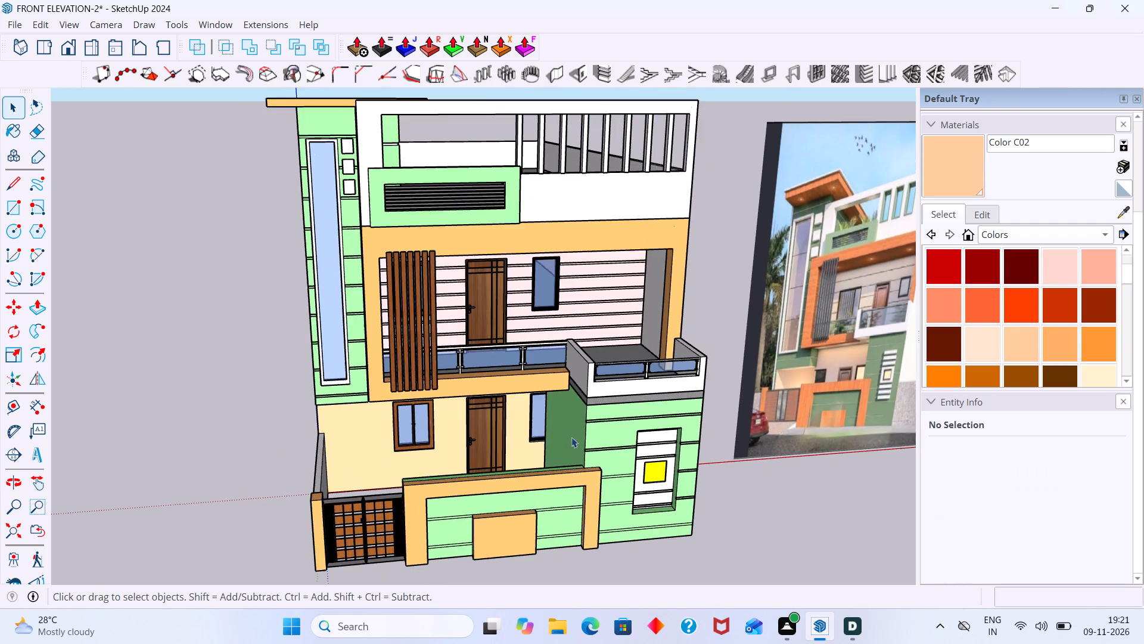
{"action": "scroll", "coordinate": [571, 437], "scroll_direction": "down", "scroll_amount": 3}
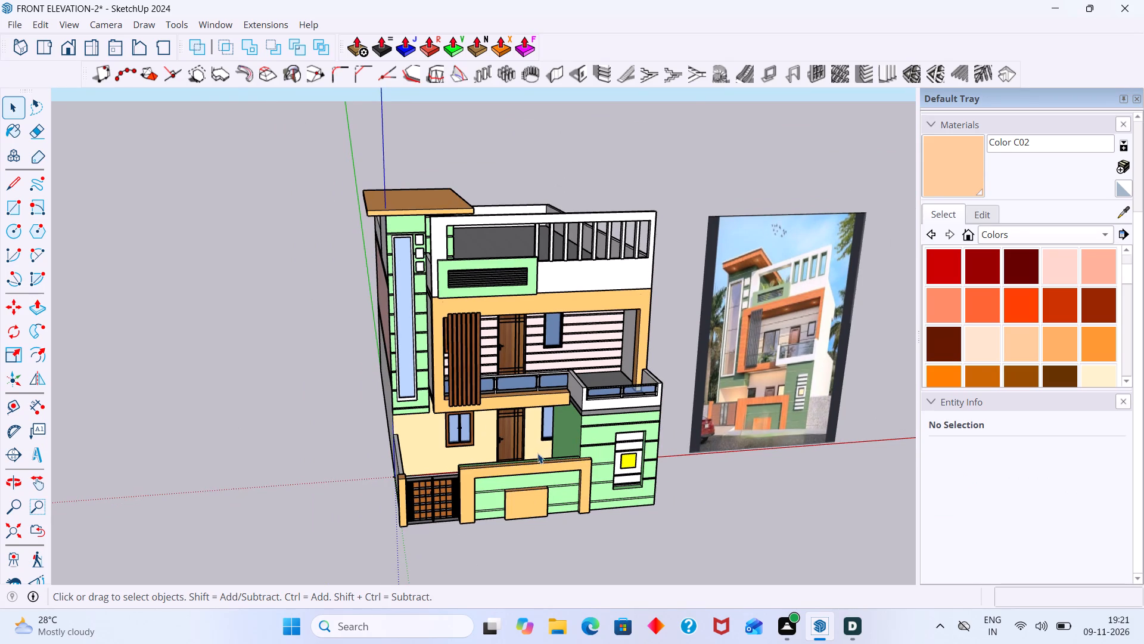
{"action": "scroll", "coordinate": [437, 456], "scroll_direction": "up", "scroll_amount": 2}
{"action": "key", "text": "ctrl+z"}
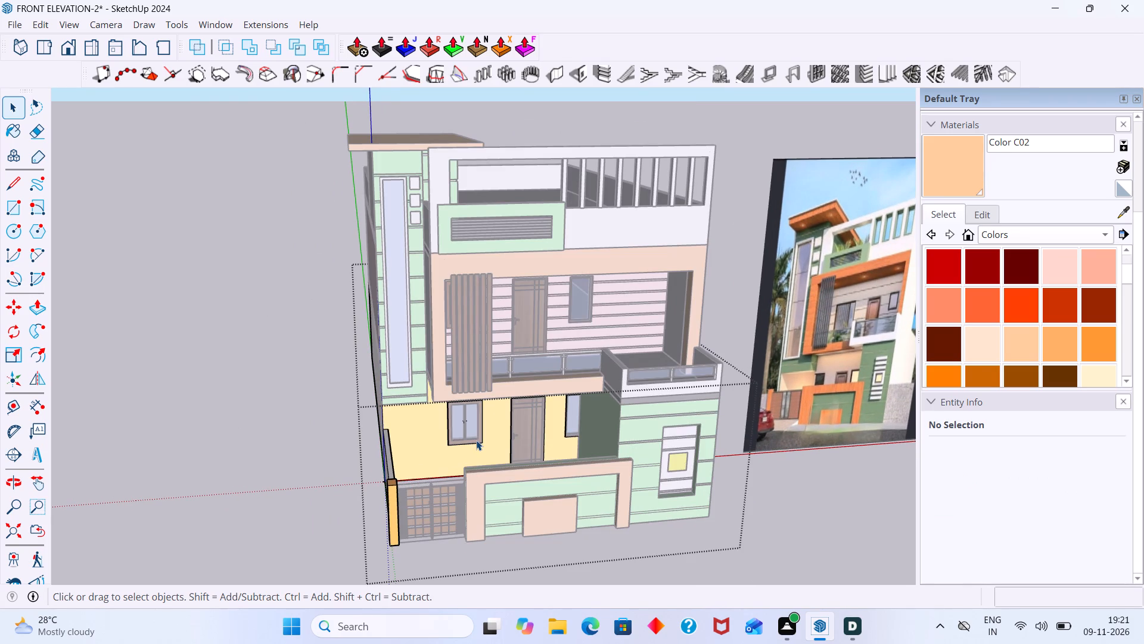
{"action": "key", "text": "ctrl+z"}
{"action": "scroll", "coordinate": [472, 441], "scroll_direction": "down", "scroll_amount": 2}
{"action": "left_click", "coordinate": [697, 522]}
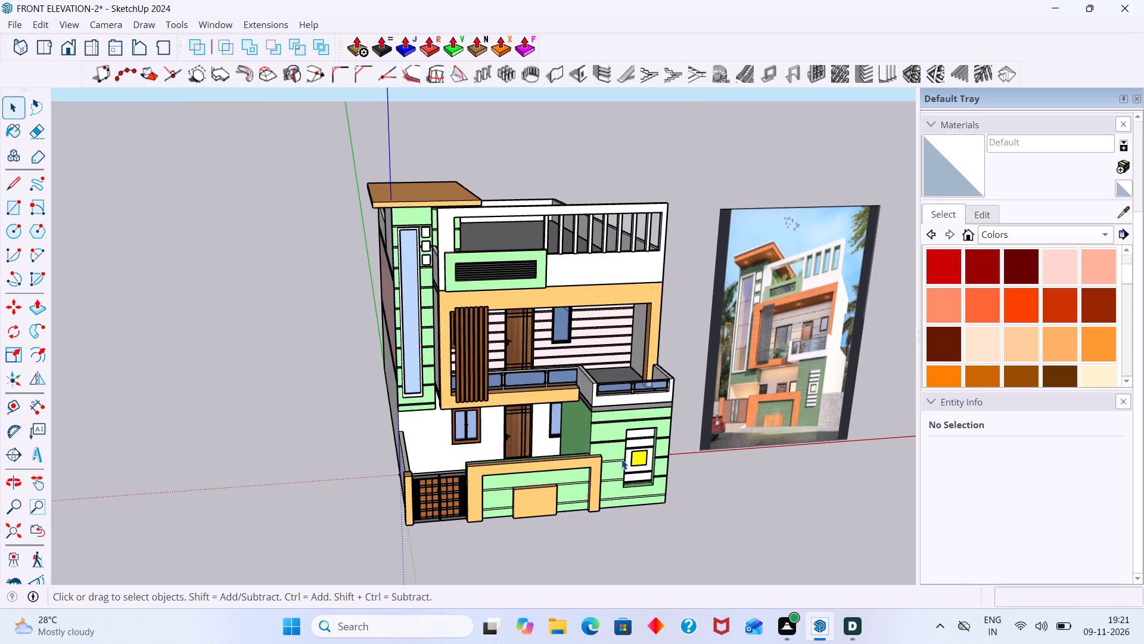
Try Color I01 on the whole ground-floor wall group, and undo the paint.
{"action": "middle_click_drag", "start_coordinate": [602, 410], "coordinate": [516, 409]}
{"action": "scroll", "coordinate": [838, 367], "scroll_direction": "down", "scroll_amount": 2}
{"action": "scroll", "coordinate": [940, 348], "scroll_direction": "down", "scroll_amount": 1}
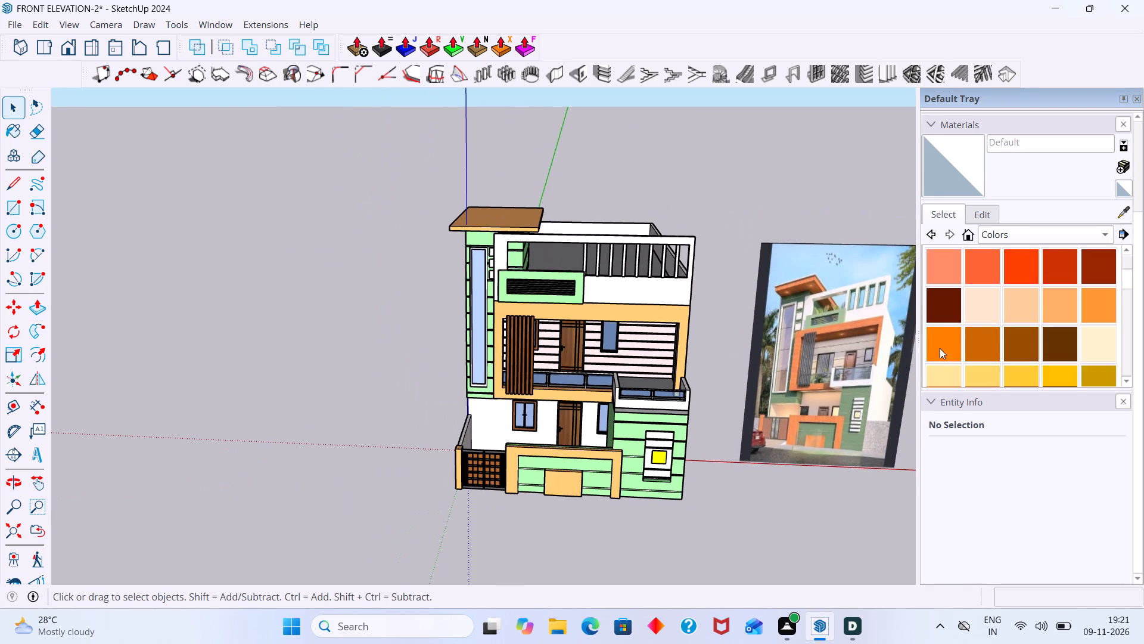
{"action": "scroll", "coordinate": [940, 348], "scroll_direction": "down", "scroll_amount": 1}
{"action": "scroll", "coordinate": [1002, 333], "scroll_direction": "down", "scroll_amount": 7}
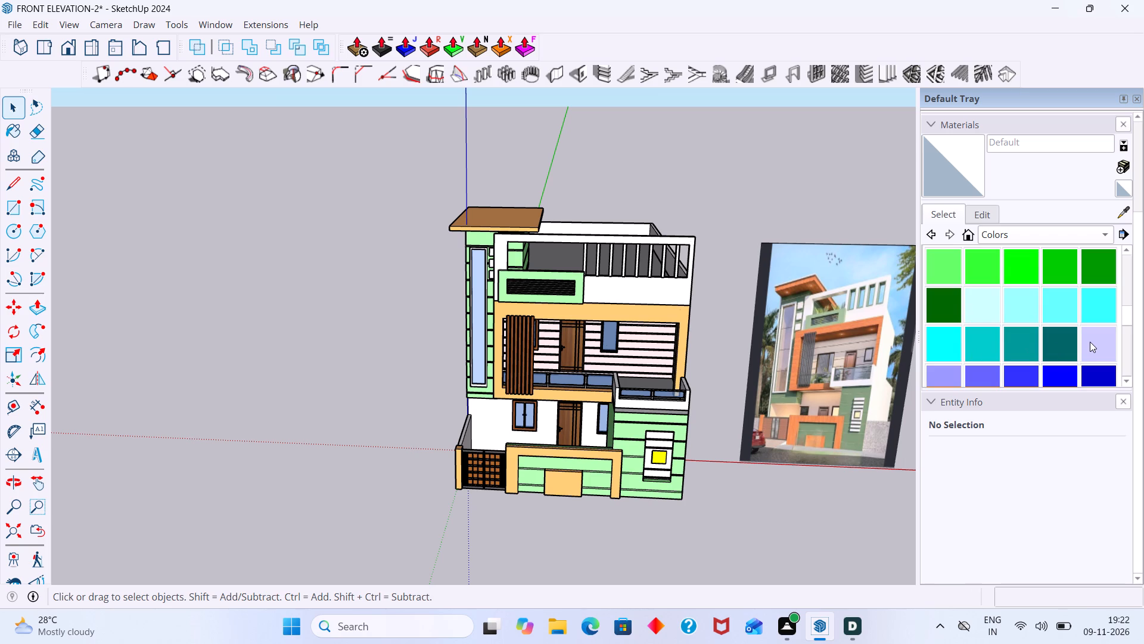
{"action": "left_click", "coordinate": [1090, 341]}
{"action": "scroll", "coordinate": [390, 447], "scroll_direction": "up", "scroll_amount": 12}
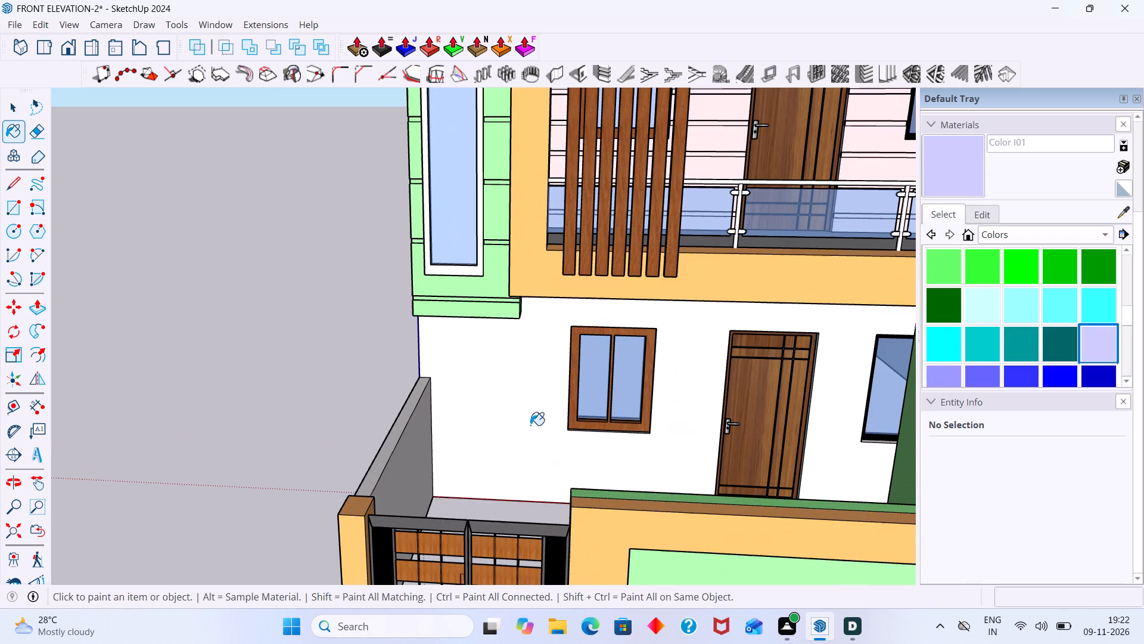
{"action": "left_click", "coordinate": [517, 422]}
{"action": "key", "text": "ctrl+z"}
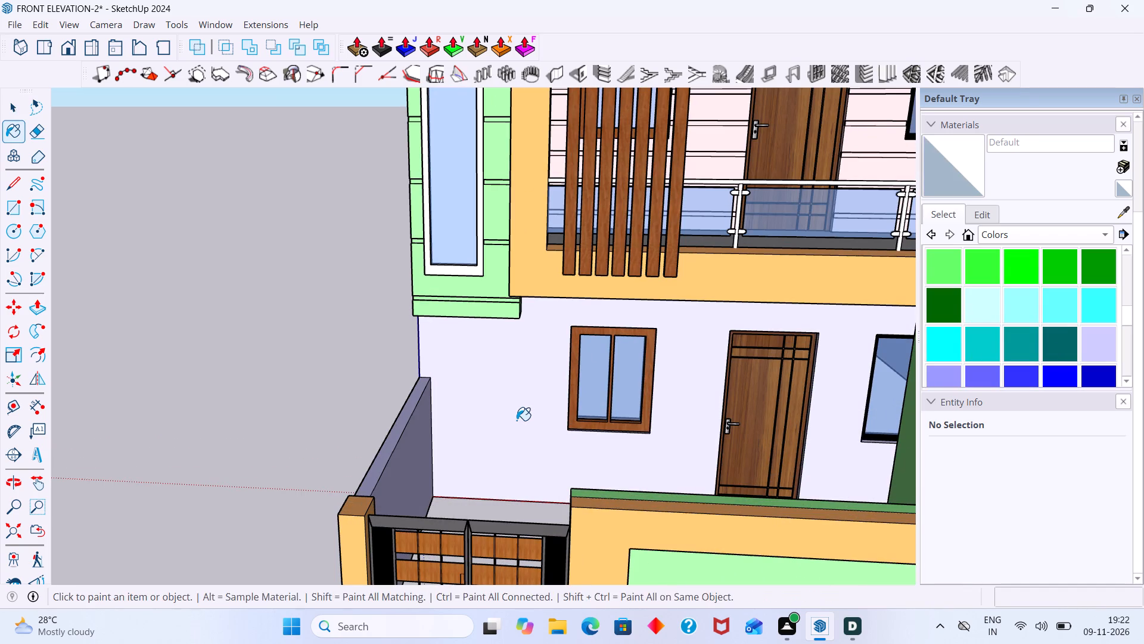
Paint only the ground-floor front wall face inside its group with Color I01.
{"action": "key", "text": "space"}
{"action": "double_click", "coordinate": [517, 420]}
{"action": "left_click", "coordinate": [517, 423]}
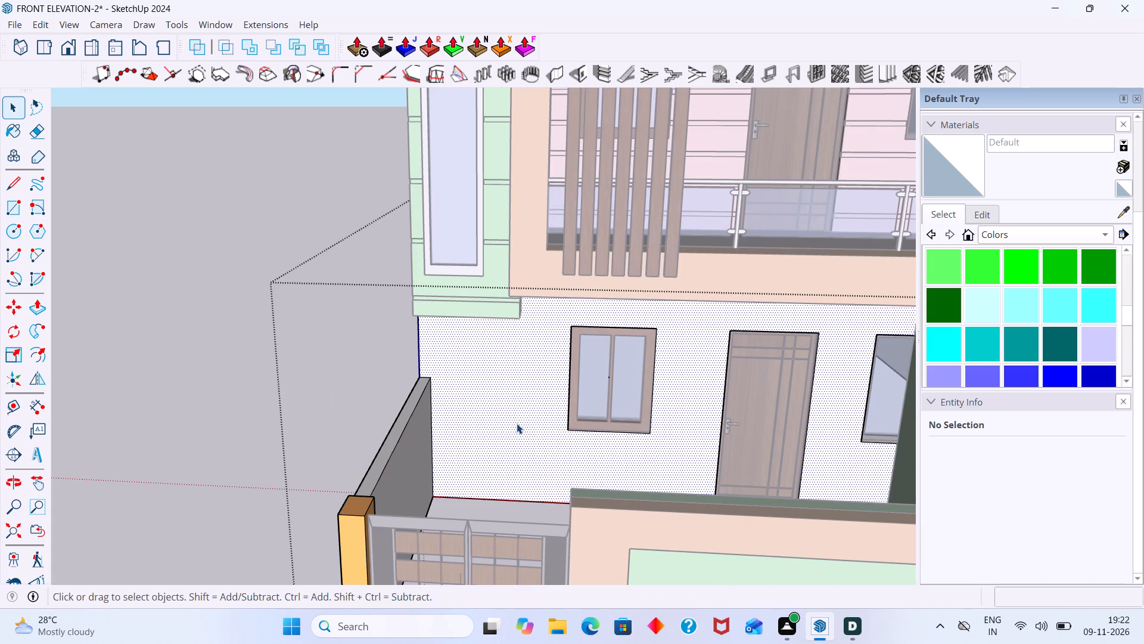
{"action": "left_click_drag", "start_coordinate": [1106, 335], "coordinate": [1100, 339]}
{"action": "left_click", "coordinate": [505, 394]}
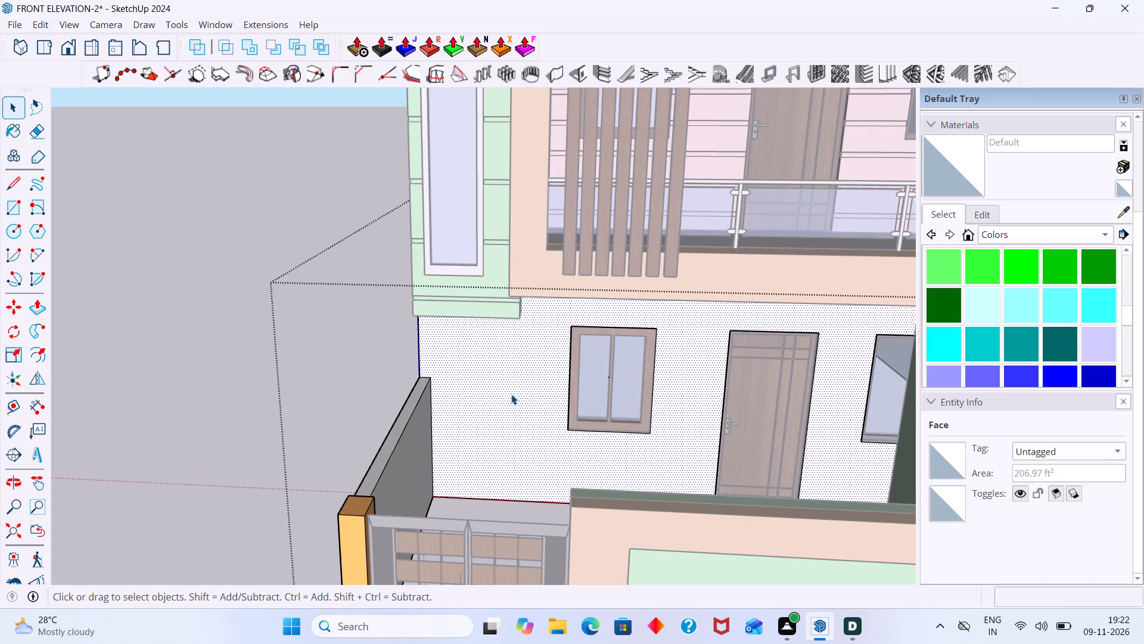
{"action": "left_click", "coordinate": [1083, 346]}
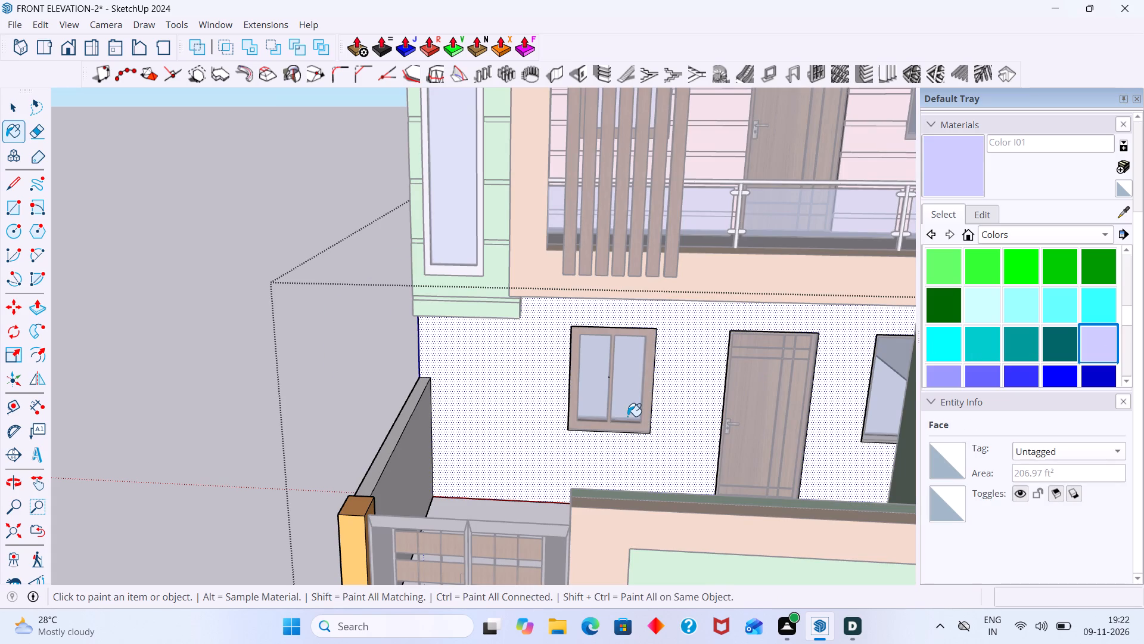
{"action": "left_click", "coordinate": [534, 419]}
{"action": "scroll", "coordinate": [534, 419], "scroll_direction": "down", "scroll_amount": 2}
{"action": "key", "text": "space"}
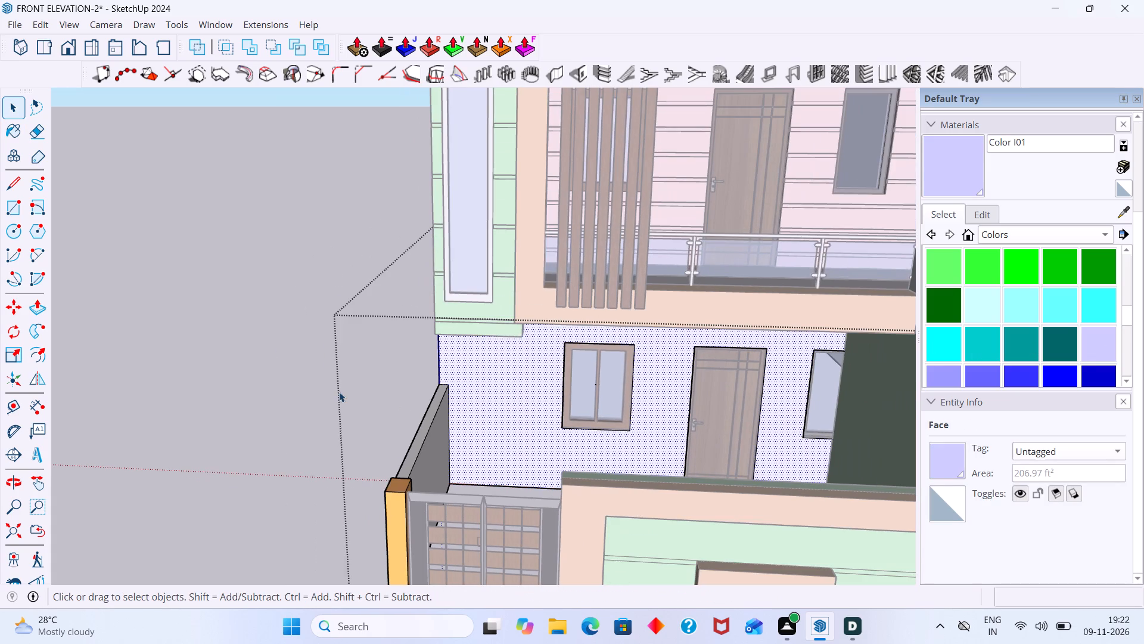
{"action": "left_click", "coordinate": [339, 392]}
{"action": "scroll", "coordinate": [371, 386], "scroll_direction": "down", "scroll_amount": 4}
Paint the ground-floor front wall face inside its group with Color J01.
{"action": "middle_click_drag", "start_coordinate": [526, 374], "coordinate": [279, 391], "text": "shift"}
{"action": "scroll", "coordinate": [319, 408], "scroll_direction": "up", "scroll_amount": 3}
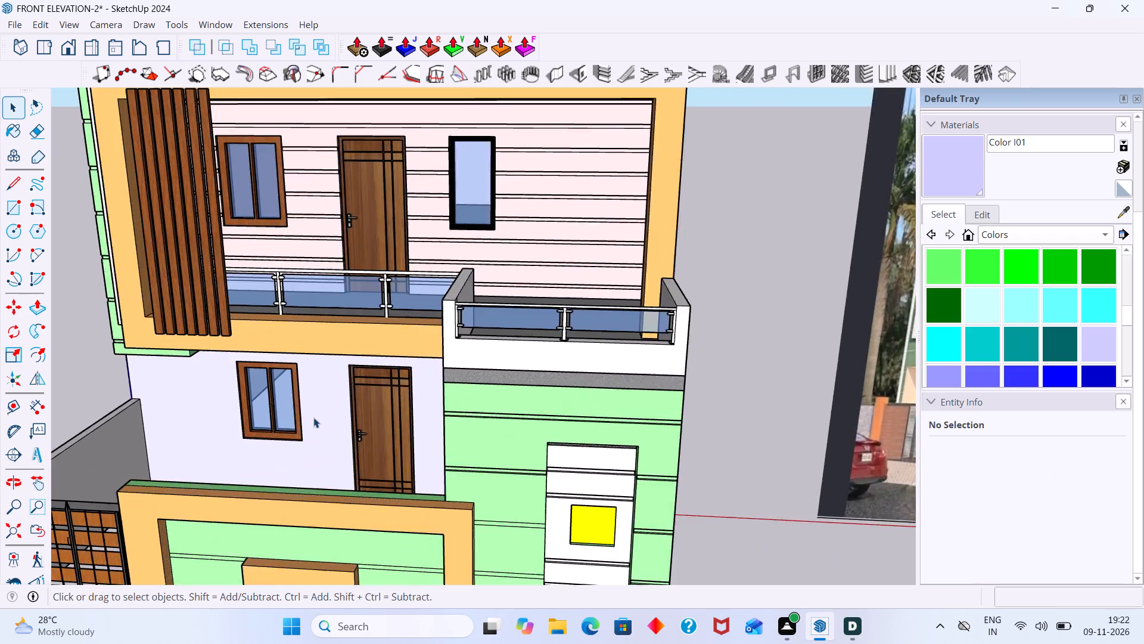
{"action": "scroll", "coordinate": [313, 417], "scroll_direction": "up", "scroll_amount": 10}
{"action": "double_click", "coordinate": [334, 418]}
{"action": "left_click", "coordinate": [346, 416]}
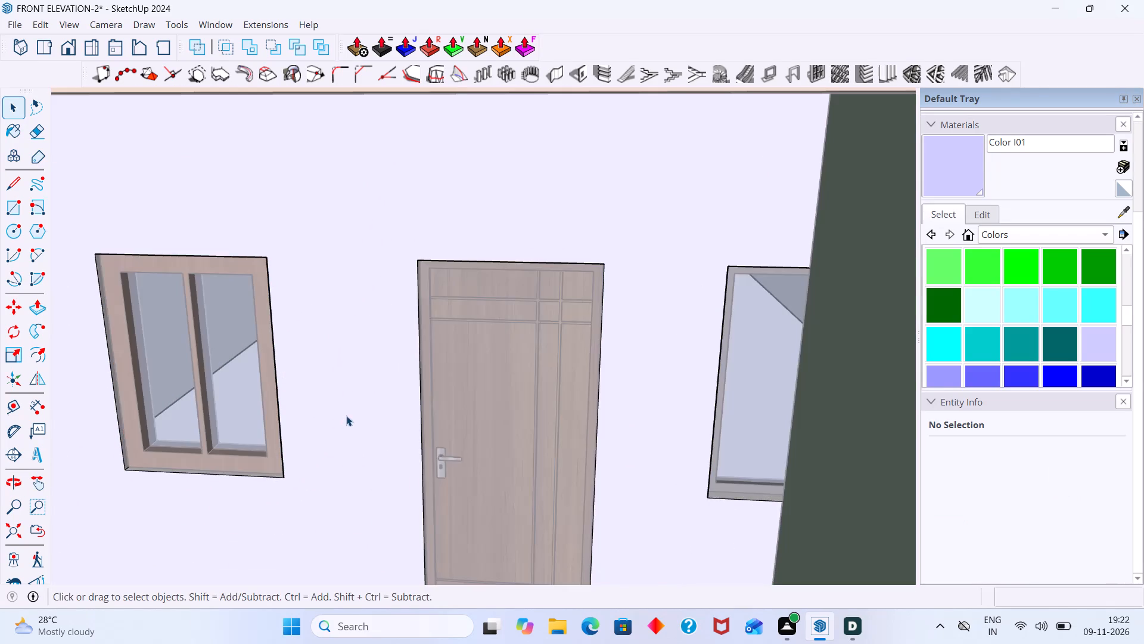
{"action": "scroll", "coordinate": [1018, 359], "scroll_direction": "down", "scroll_amount": 2}
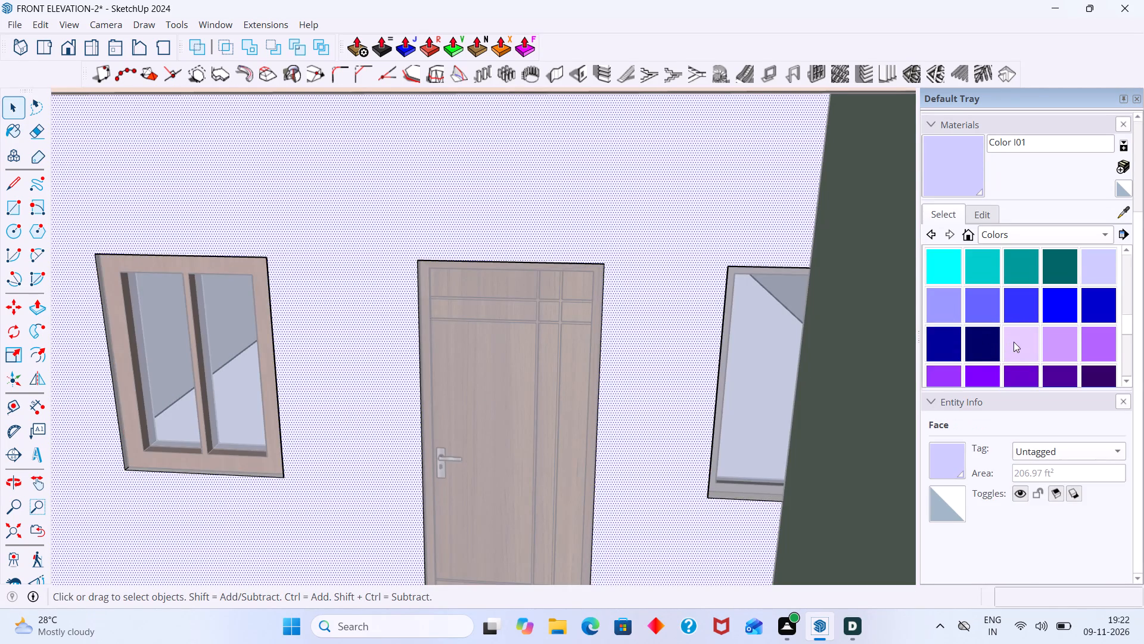
{"action": "left_click", "coordinate": [1014, 341]}
{"action": "left_click", "coordinate": [321, 395]}
{"action": "scroll", "coordinate": [327, 398], "scroll_direction": "down", "scroll_amount": 6}
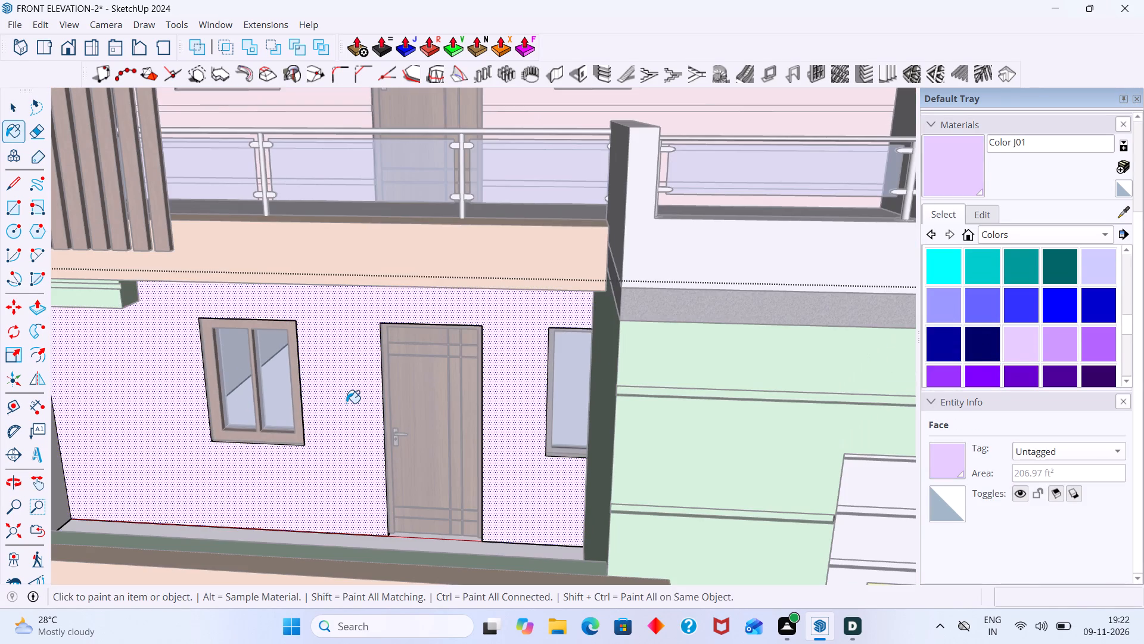
{"action": "key", "text": "space"}
{"action": "scroll", "coordinate": [280, 437], "scroll_direction": "down", "scroll_amount": 8}
{"action": "left_click", "coordinate": [670, 354]}
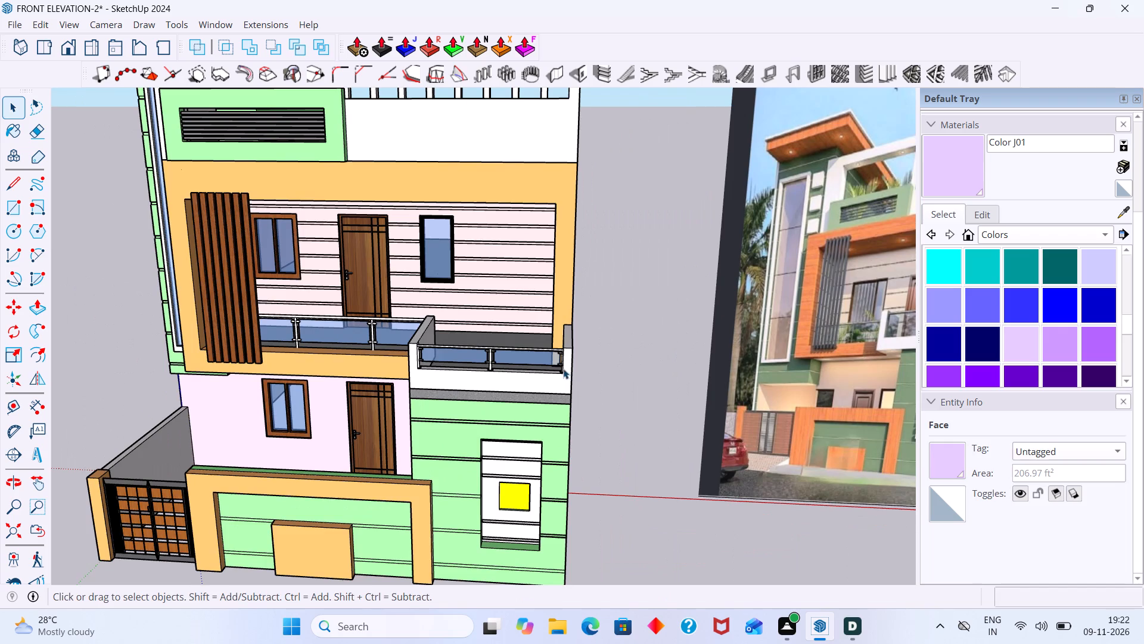
Examine the ground-floor front wall colour from the side and front, and compare the elevation with the reference image.
{"action": "middle_click_drag", "start_coordinate": [546, 379], "coordinate": [793, 351]}
{"action": "scroll", "coordinate": [719, 360], "scroll_direction": "down", "scroll_amount": 5}
{"action": "middle_click_drag", "start_coordinate": [558, 402], "coordinate": [687, 392]}
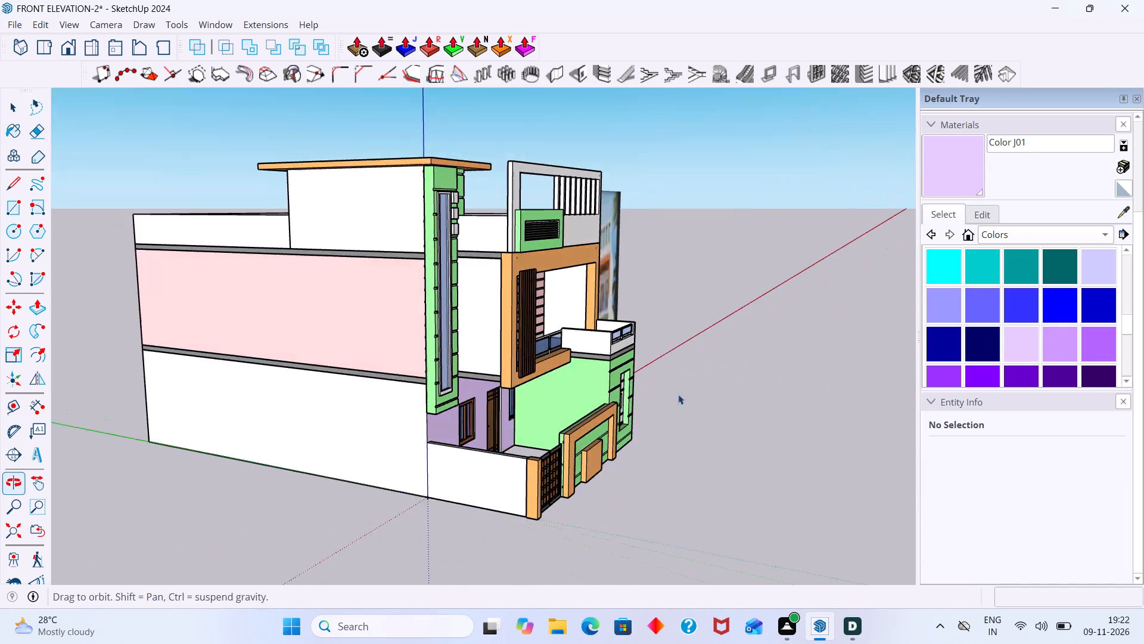
{"action": "scroll", "coordinate": [551, 410], "scroll_direction": "up", "scroll_amount": 19}
{"action": "scroll", "coordinate": [396, 420], "scroll_direction": "down", "scroll_amount": 6}
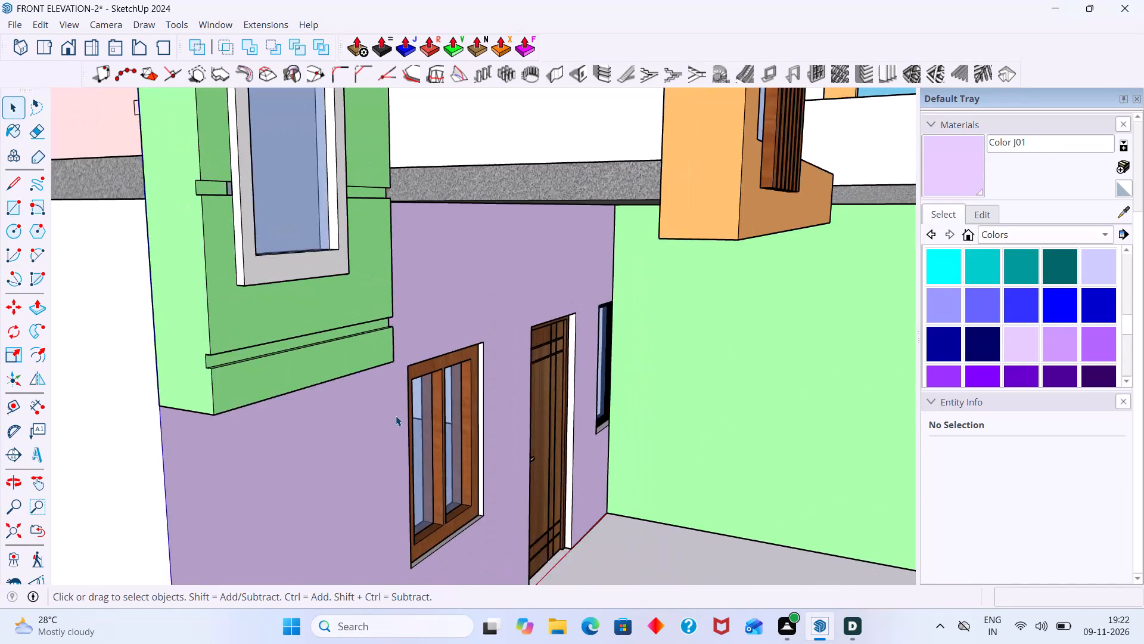
{"action": "scroll", "coordinate": [396, 416], "scroll_direction": "down", "scroll_amount": 6}
{"action": "middle_click_drag", "start_coordinate": [534, 394], "coordinate": [278, 425]}
{"action": "scroll", "coordinate": [503, 384], "scroll_direction": "down", "scroll_amount": 6}
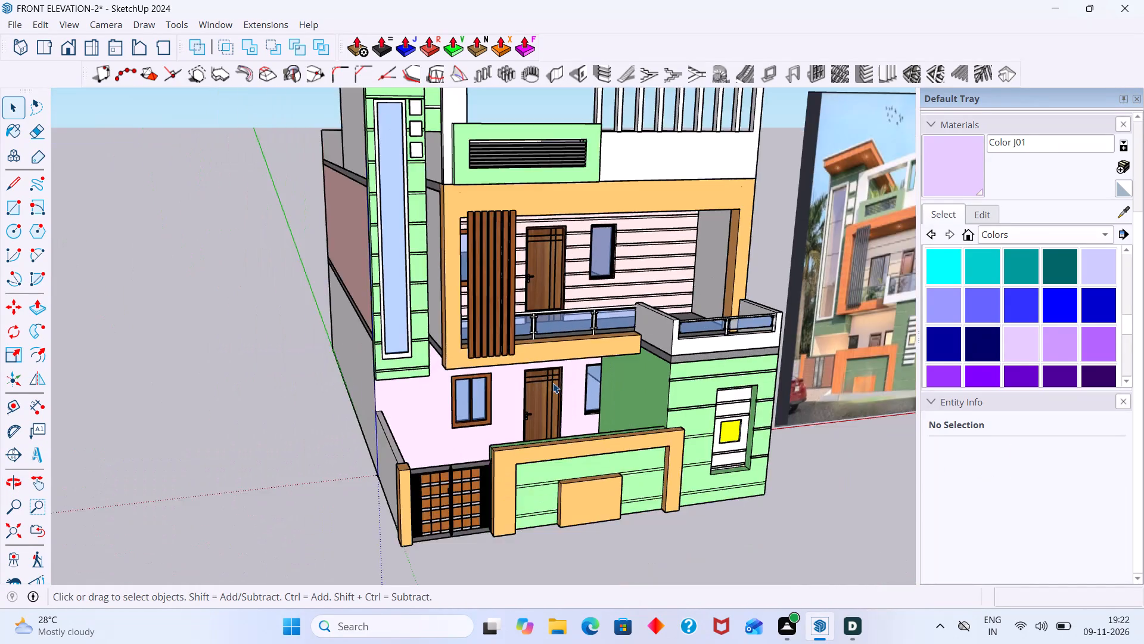
{"action": "scroll", "coordinate": [553, 383], "scroll_direction": "down", "scroll_amount": 6}
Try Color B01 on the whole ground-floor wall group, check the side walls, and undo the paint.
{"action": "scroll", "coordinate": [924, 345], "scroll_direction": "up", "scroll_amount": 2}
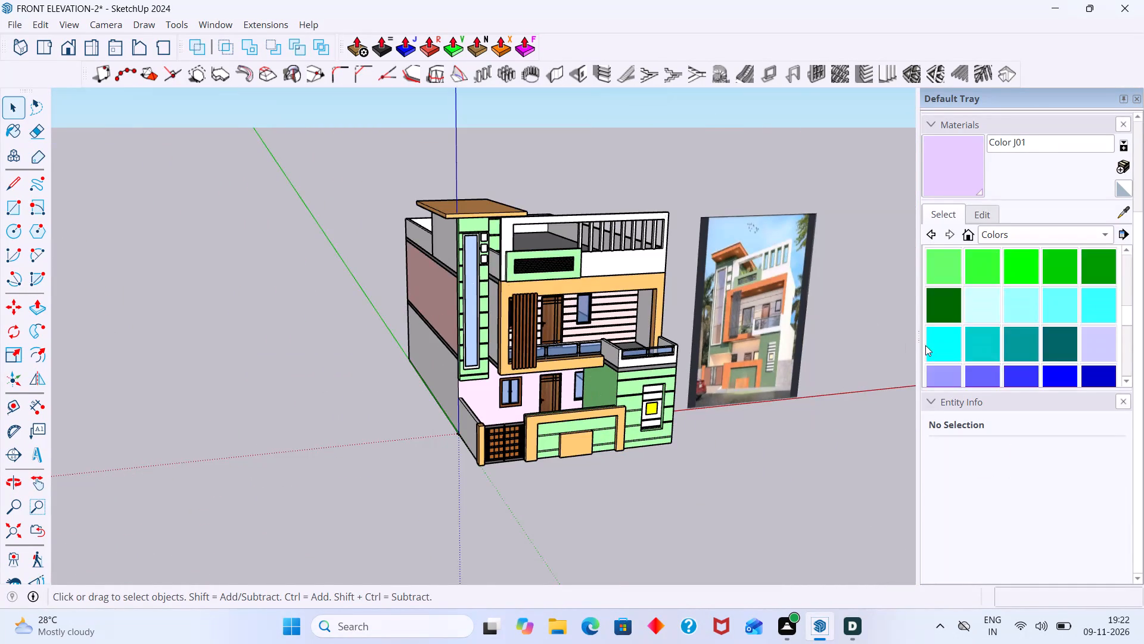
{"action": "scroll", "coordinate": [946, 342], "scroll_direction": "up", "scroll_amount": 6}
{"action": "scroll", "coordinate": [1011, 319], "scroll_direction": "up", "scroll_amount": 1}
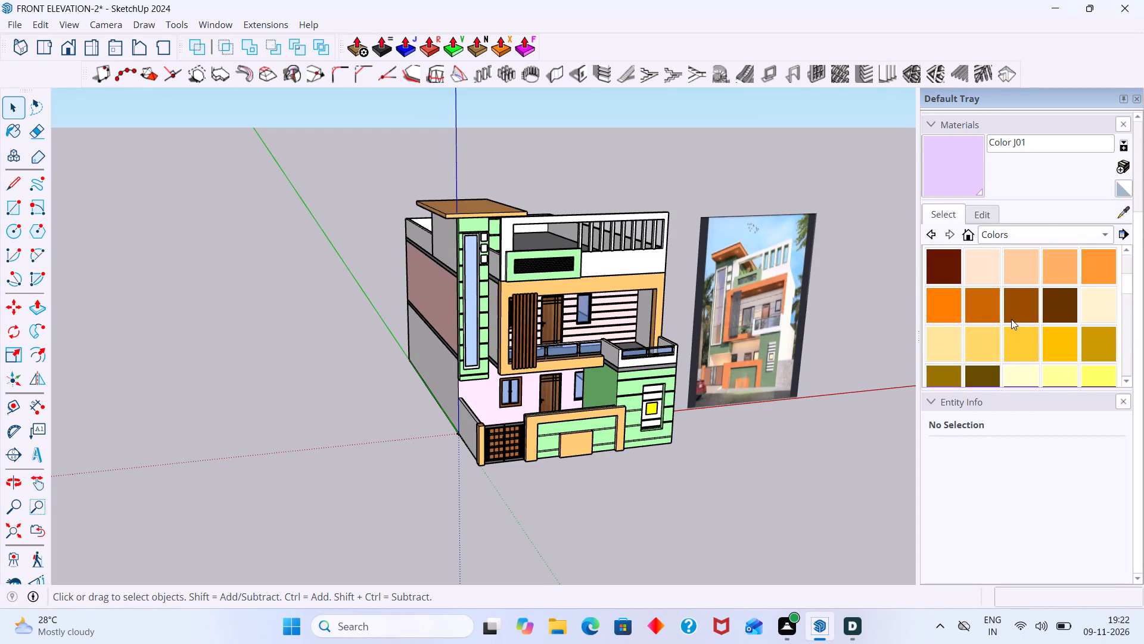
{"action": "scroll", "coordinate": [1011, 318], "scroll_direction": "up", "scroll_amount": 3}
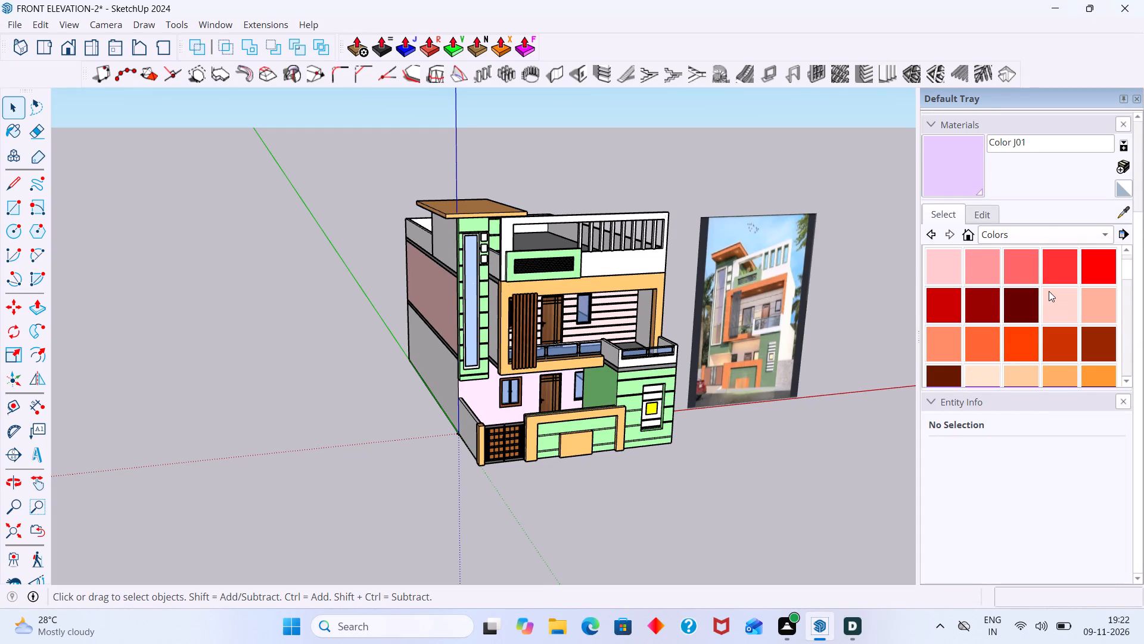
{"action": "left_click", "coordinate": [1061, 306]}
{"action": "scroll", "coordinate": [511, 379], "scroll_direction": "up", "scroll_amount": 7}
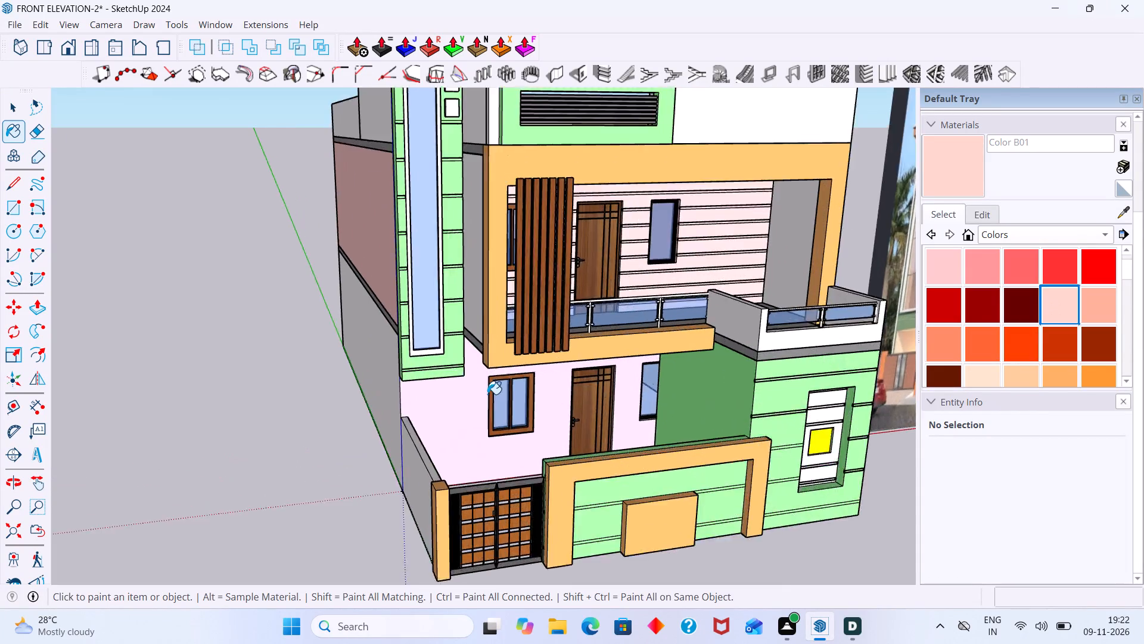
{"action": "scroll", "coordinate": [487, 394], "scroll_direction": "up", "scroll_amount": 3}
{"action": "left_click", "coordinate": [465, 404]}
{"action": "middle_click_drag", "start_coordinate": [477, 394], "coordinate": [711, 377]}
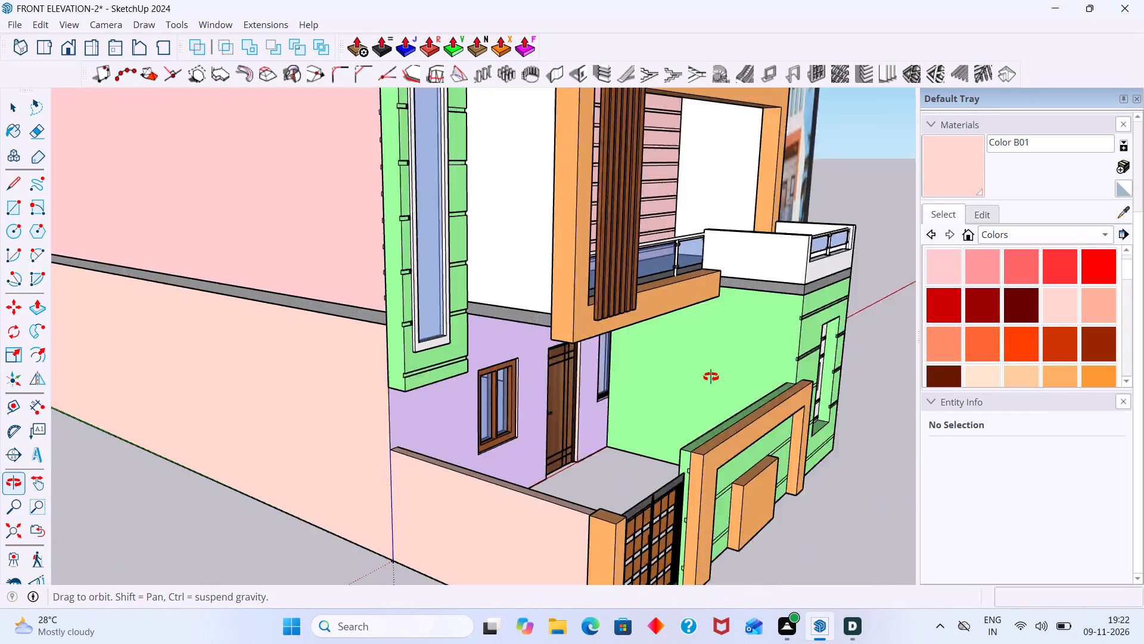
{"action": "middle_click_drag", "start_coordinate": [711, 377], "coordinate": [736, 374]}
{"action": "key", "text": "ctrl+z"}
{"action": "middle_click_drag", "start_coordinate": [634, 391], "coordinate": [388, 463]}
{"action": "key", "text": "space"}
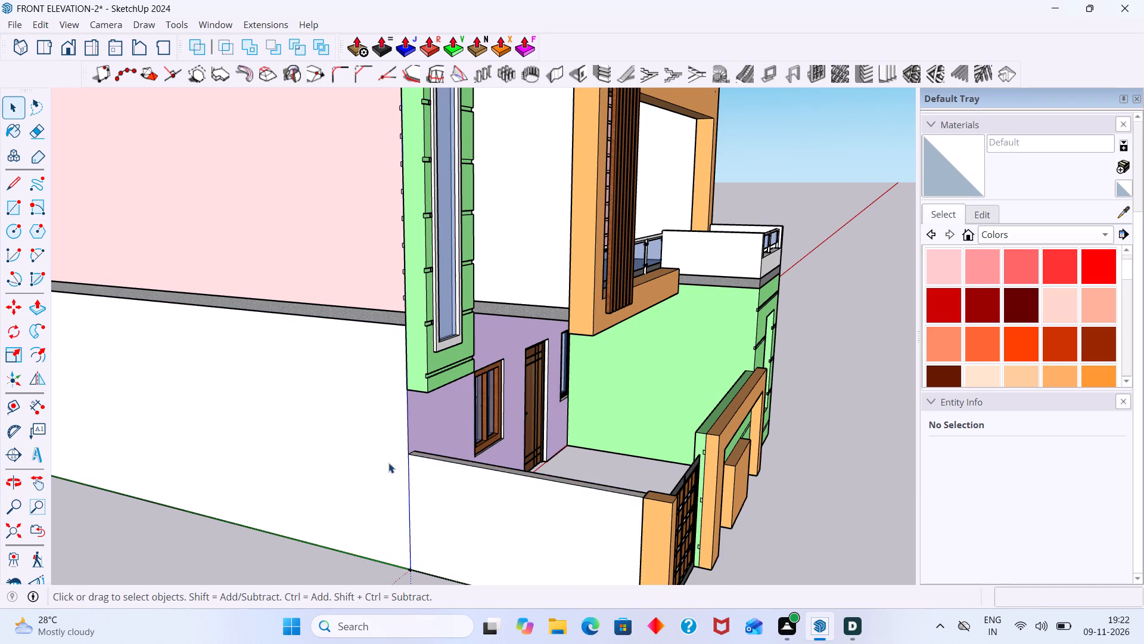
Undo the earlier trial paints on the ground-floor front wall and the upper-floor wall group.
{"action": "middle_click_drag", "start_coordinate": [388, 463], "coordinate": [385, 464]}
{"action": "scroll", "coordinate": [425, 431], "scroll_direction": "down", "scroll_amount": 3}
{"action": "key", "text": "ctrl+z"}
{"action": "scroll", "coordinate": [486, 417], "scroll_direction": "down", "scroll_amount": 4}
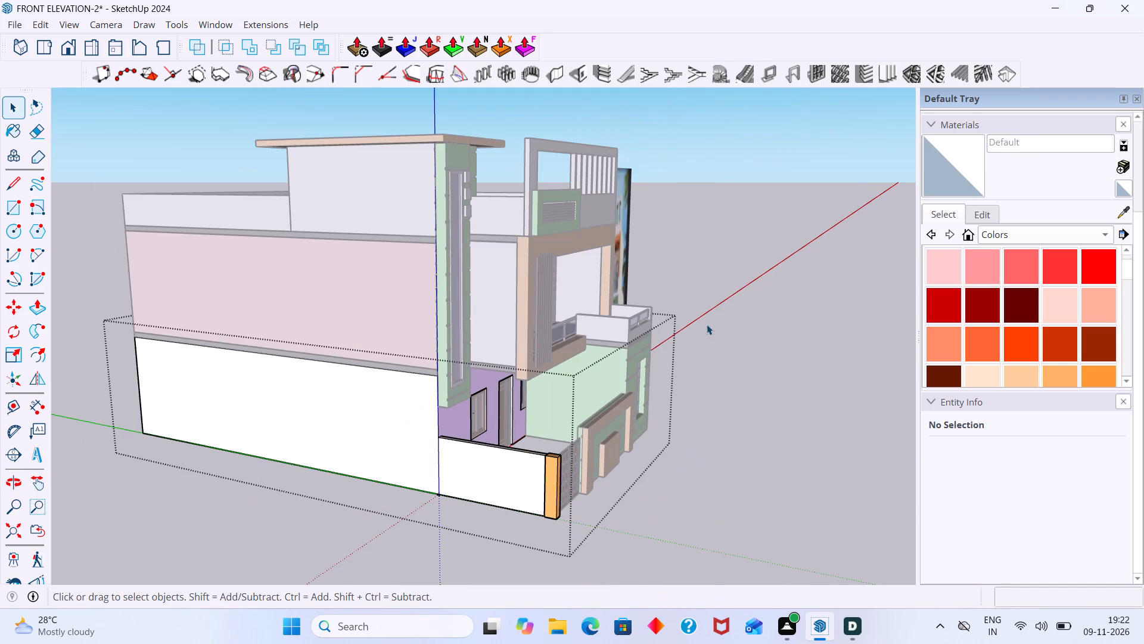
{"action": "left_click", "coordinate": [746, 311]}
{"action": "key", "text": "ctrl+z"}
{"action": "key", "text": "ctrl+z"}
{"action": "left_click", "coordinate": [683, 307], "text": "ctrl"}
{"action": "key", "text": "ctrl+z"}
{"action": "key", "text": "ctrl+z"}
{"action": "key", "text": "ctrl+z"}
{"action": "key", "text": "ctrl+z"}
{"action": "key", "text": "ctrl+z"}
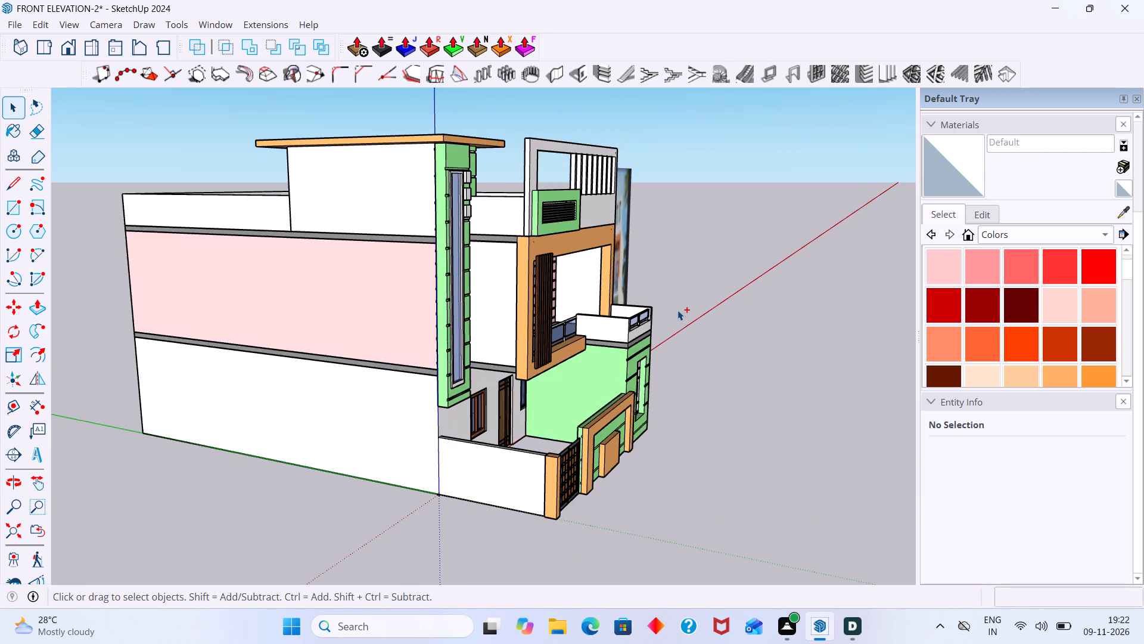
{"action": "key", "text": "ctrl+z"}
{"action": "key", "text": "ctrl+z"}
{"action": "key", "text": "ctrl+z"}
{"action": "key", "text": "ctrl+z"}
{"action": "left_click", "coordinate": [692, 309]}
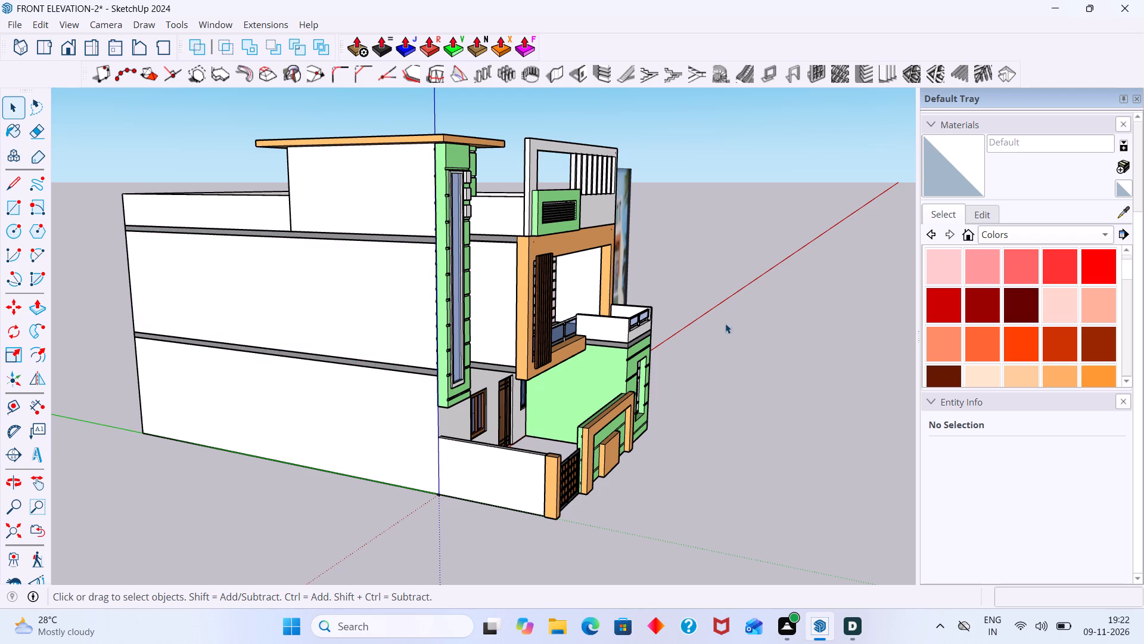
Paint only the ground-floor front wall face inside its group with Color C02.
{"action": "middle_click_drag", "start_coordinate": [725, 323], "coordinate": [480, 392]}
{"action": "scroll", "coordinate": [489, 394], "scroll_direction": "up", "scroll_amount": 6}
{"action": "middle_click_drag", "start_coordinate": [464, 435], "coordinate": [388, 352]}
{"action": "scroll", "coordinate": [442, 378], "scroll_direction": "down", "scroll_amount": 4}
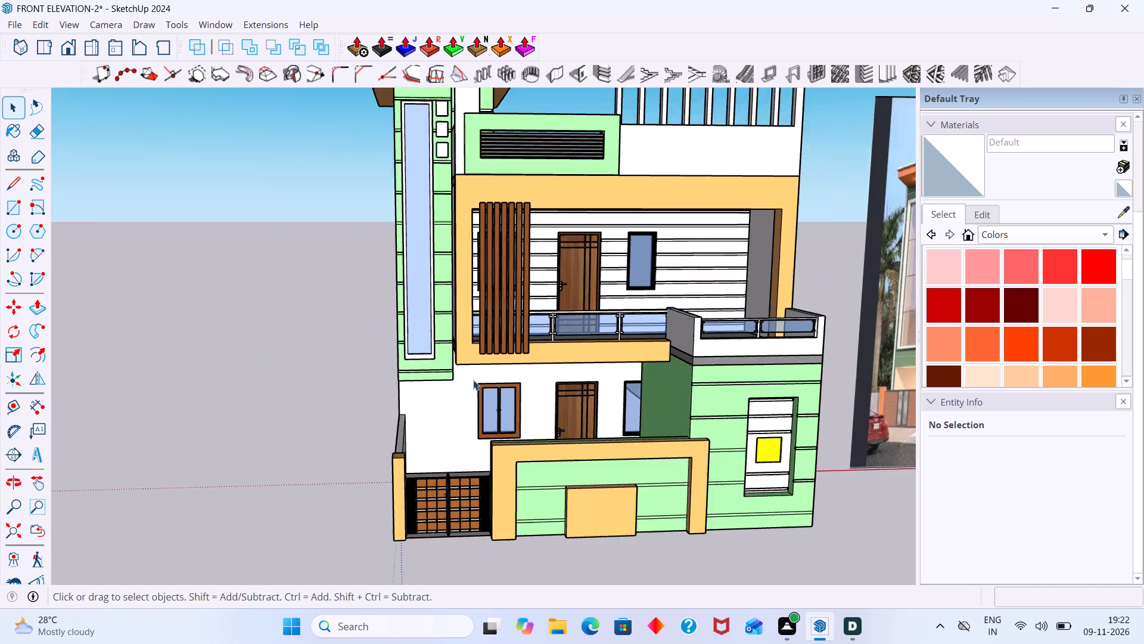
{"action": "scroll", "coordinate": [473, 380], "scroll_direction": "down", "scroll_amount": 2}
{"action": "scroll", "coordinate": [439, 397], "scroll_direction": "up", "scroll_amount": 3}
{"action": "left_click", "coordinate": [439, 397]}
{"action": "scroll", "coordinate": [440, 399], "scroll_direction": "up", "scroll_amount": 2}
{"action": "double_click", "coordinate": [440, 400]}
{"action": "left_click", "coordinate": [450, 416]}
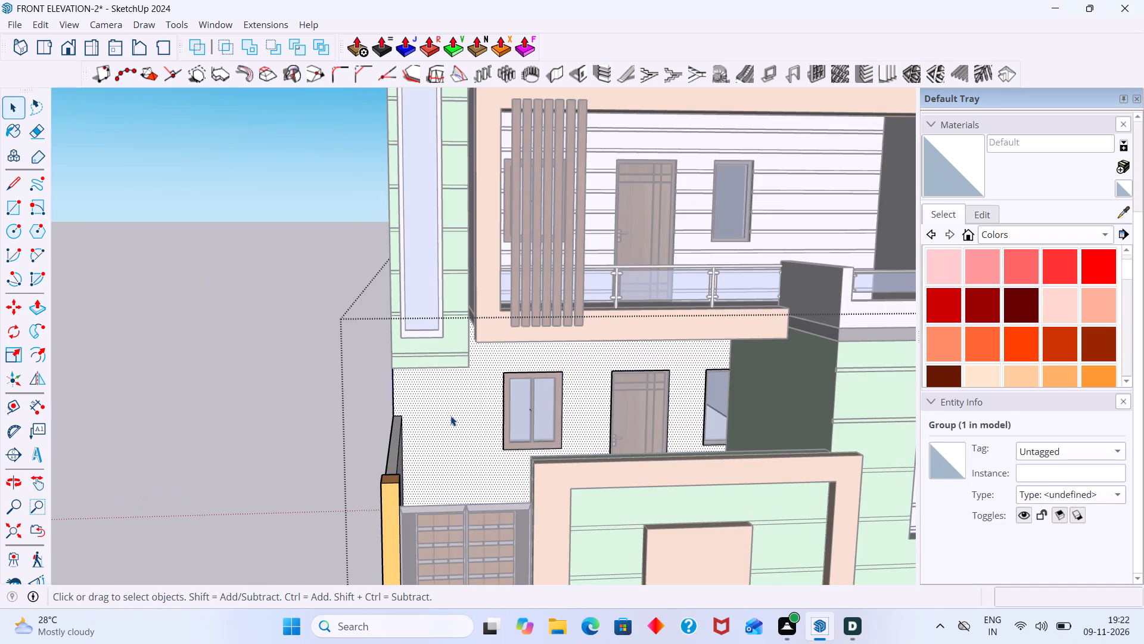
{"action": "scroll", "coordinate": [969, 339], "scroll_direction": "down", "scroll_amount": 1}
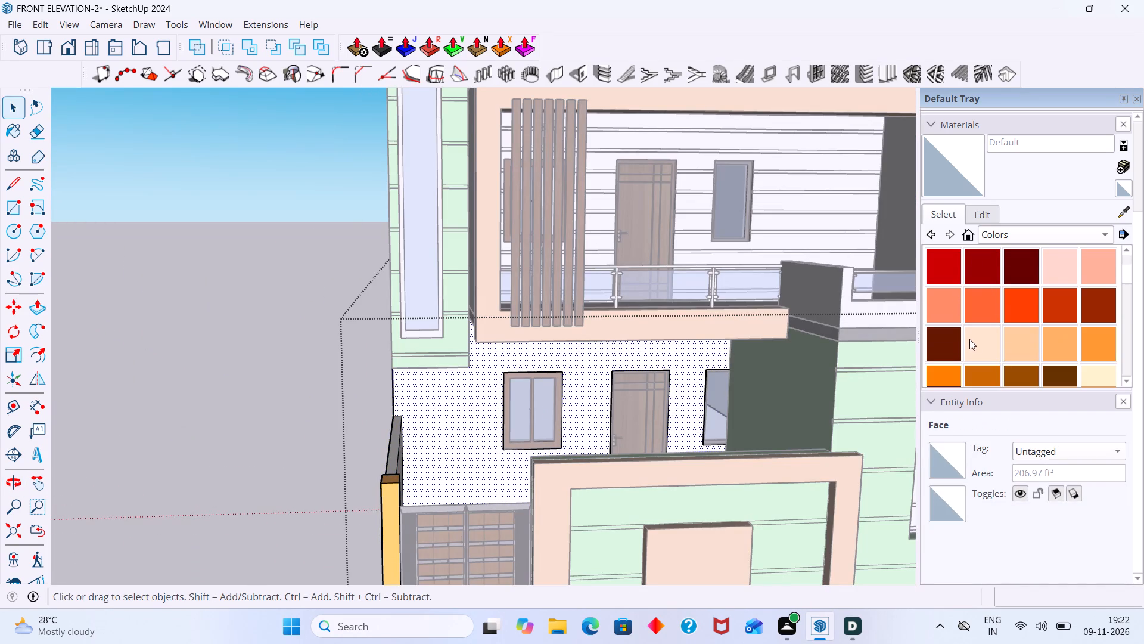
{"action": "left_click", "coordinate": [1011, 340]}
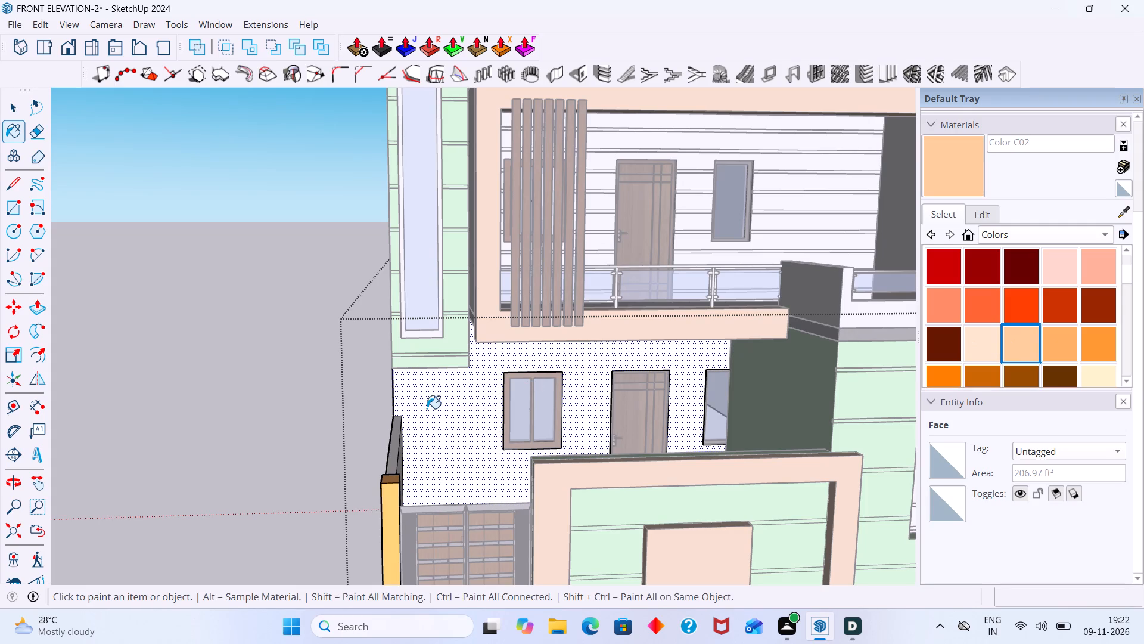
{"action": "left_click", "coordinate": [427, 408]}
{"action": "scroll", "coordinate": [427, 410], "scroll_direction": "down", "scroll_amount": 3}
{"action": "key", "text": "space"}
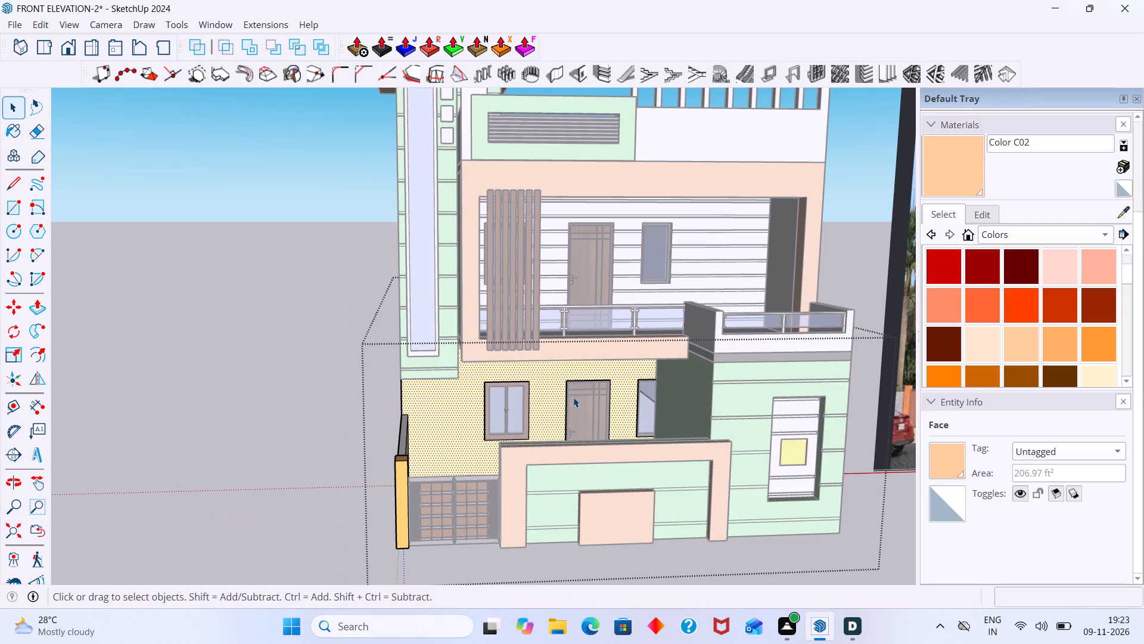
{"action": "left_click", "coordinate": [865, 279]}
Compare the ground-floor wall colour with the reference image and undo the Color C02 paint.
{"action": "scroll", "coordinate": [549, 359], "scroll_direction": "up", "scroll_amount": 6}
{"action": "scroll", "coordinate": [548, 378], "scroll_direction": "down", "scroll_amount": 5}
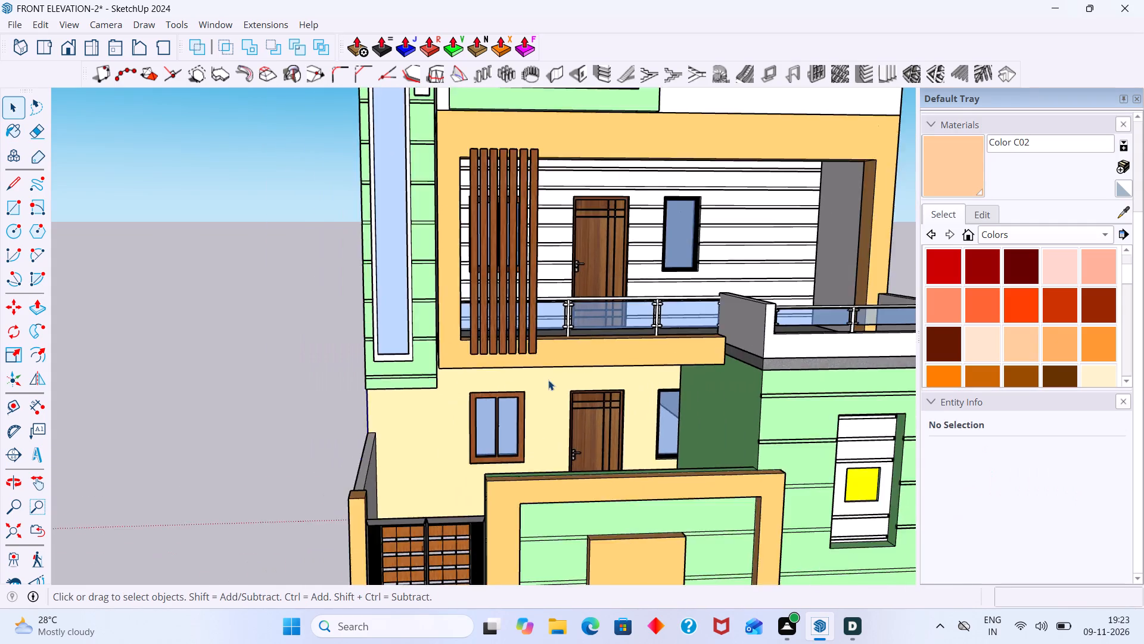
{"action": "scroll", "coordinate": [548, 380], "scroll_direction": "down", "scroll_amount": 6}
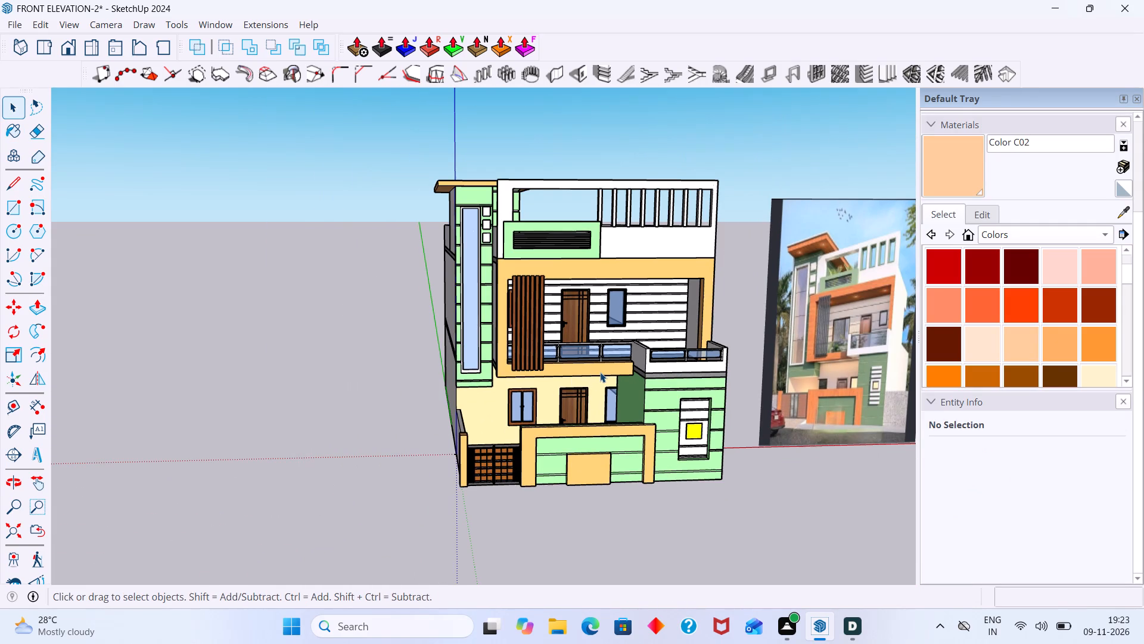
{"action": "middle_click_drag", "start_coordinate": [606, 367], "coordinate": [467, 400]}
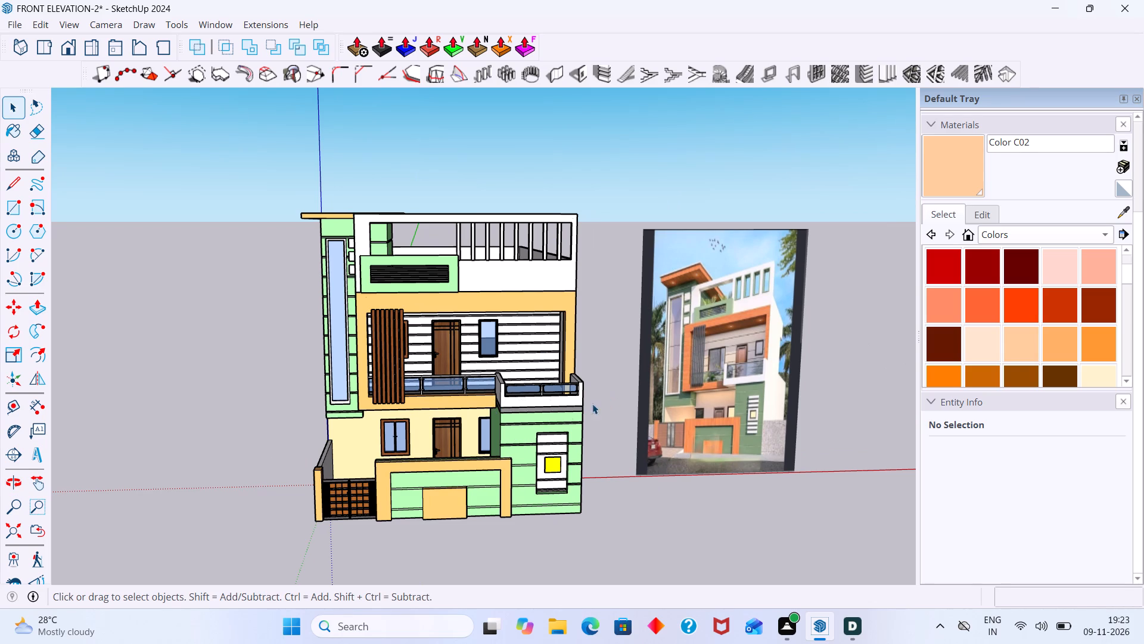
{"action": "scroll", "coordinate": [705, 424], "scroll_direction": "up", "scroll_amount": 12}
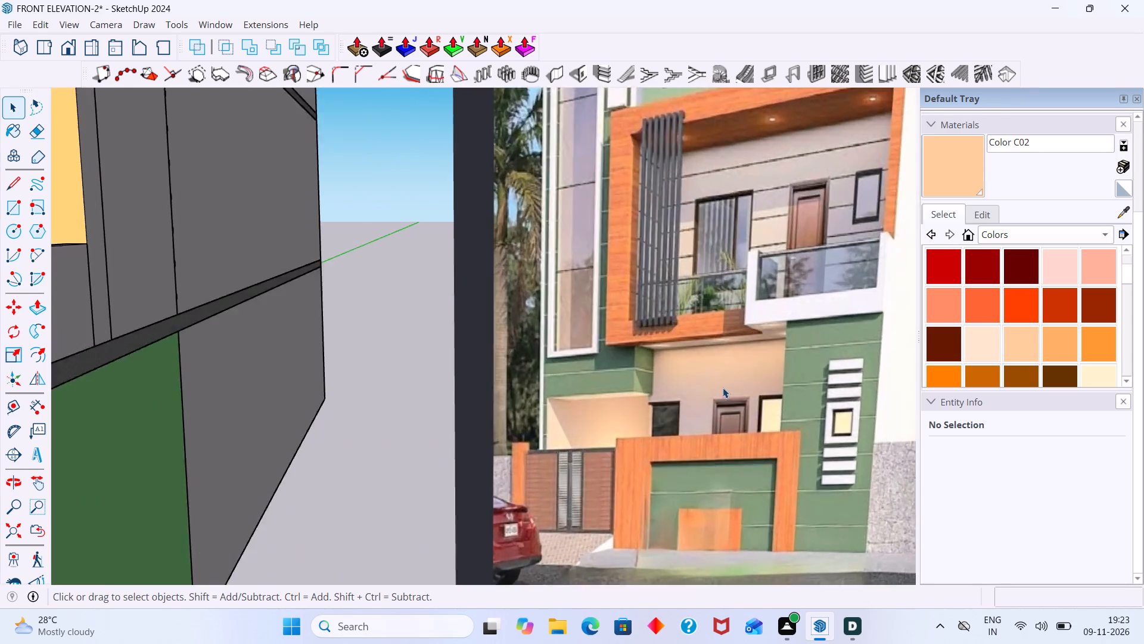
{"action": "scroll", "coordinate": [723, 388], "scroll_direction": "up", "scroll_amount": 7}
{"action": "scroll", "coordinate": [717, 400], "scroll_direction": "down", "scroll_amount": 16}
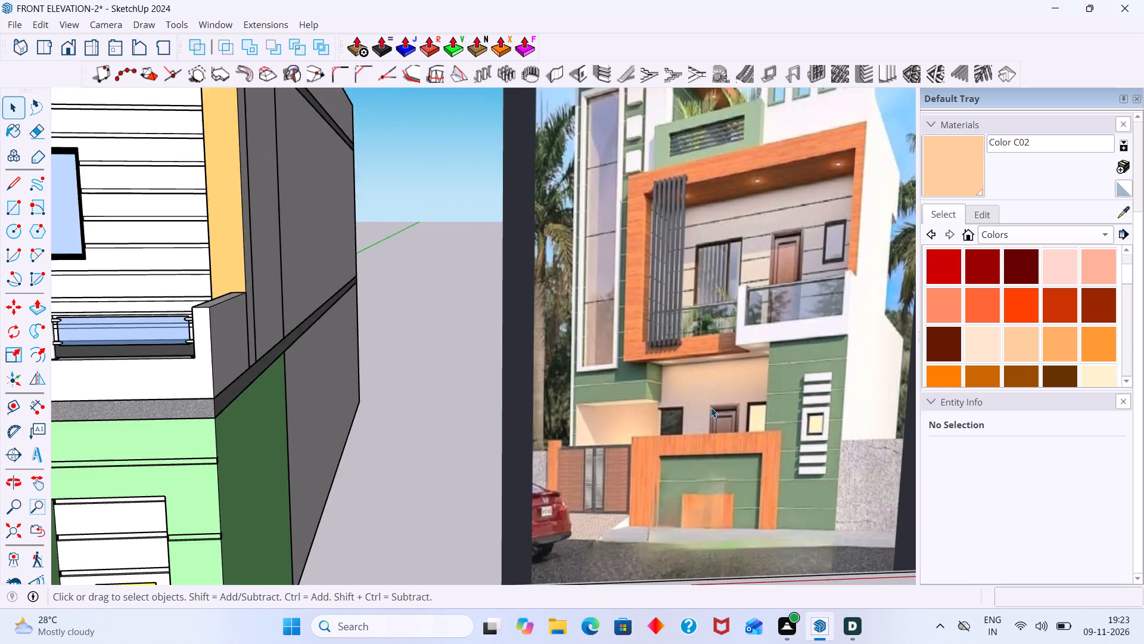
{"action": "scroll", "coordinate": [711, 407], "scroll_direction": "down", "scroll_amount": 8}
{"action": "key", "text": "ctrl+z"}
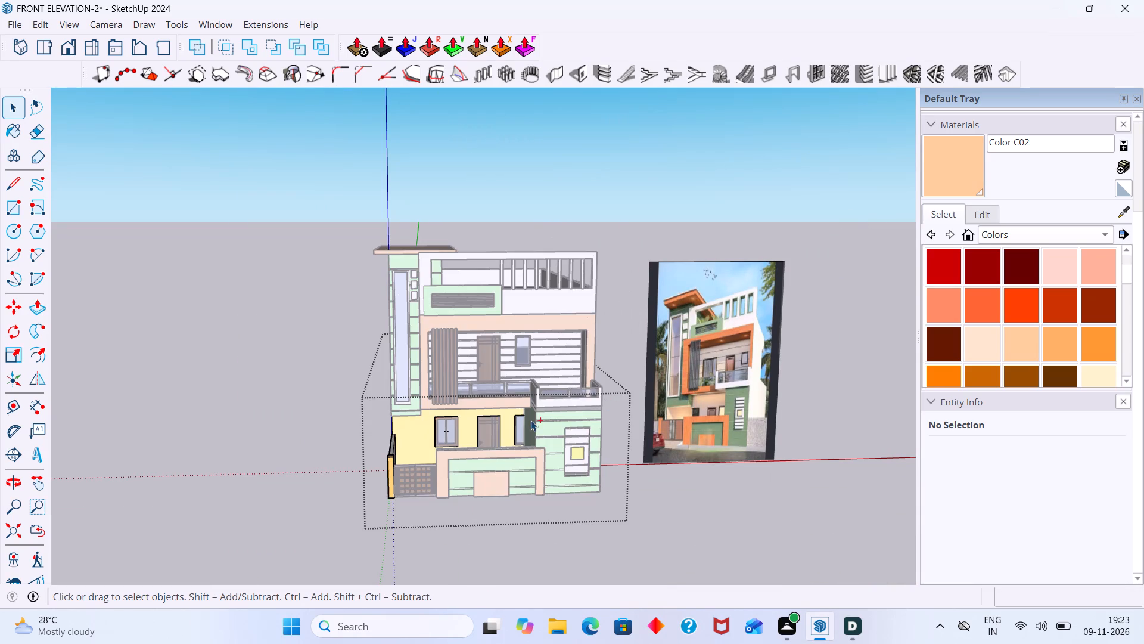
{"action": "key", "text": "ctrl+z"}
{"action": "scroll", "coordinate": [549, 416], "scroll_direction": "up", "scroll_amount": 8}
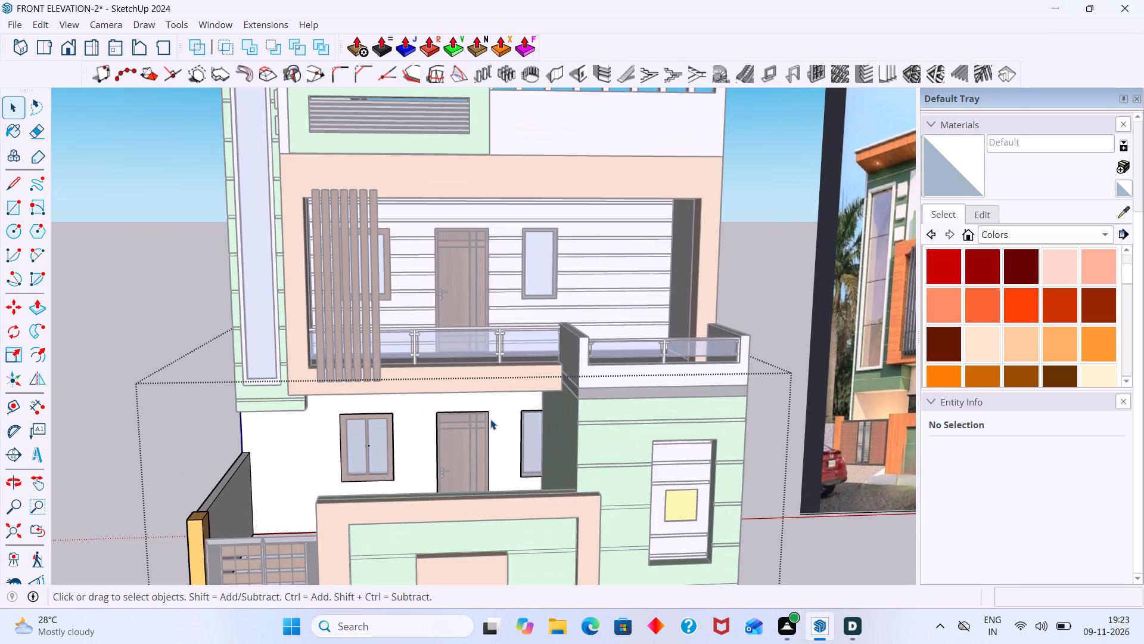
Paint the ground-floor front wall face inside its group with Color A01.
{"action": "left_click", "coordinate": [502, 414]}
{"action": "scroll", "coordinate": [969, 343], "scroll_direction": "down", "scroll_amount": 1}
{"action": "scroll", "coordinate": [971, 342], "scroll_direction": "up", "scroll_amount": 1}
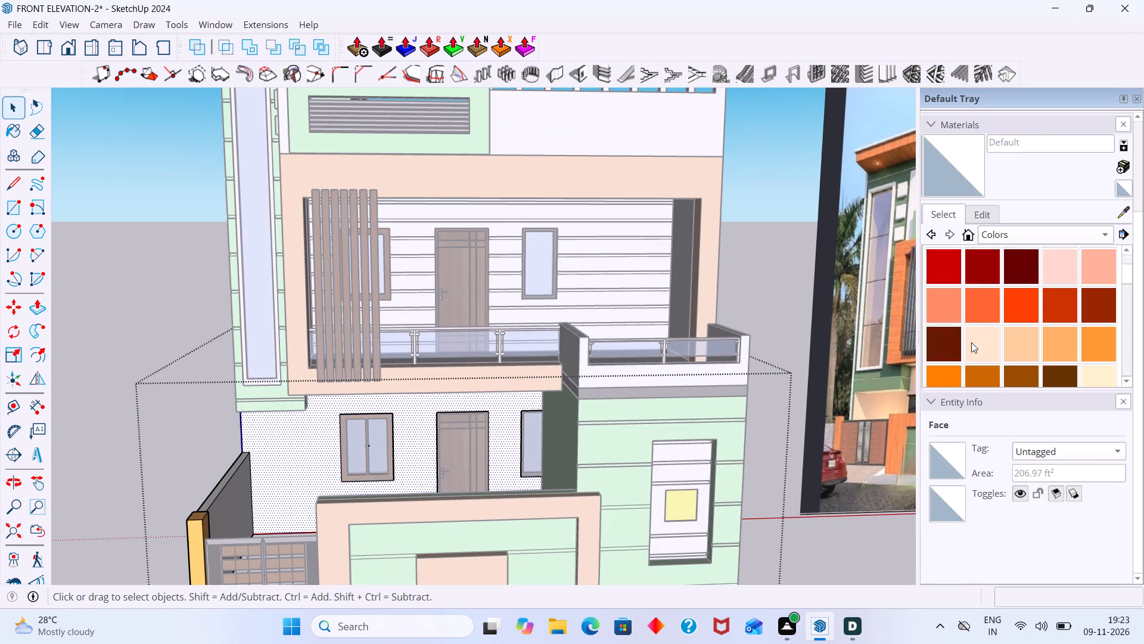
{"action": "scroll", "coordinate": [971, 342], "scroll_direction": "up", "scroll_amount": 6}
{"action": "left_click", "coordinate": [950, 270]}
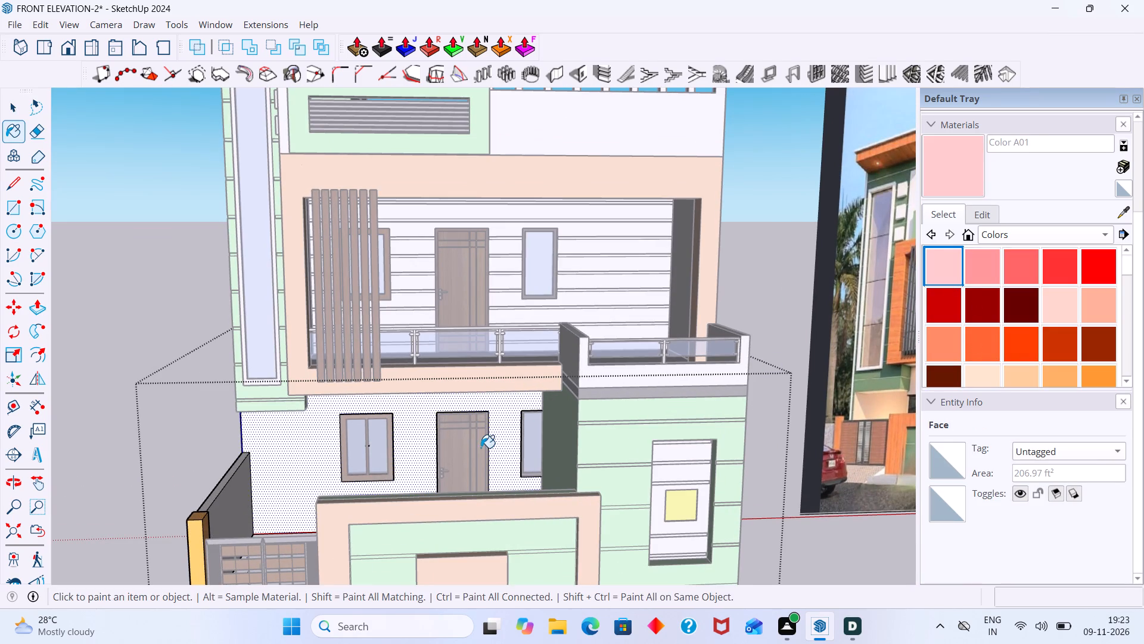
{"action": "scroll", "coordinate": [480, 448], "scroll_direction": "up", "scroll_amount": 3}
{"action": "left_click", "coordinate": [514, 413]}
{"action": "left_click", "coordinate": [604, 222]}
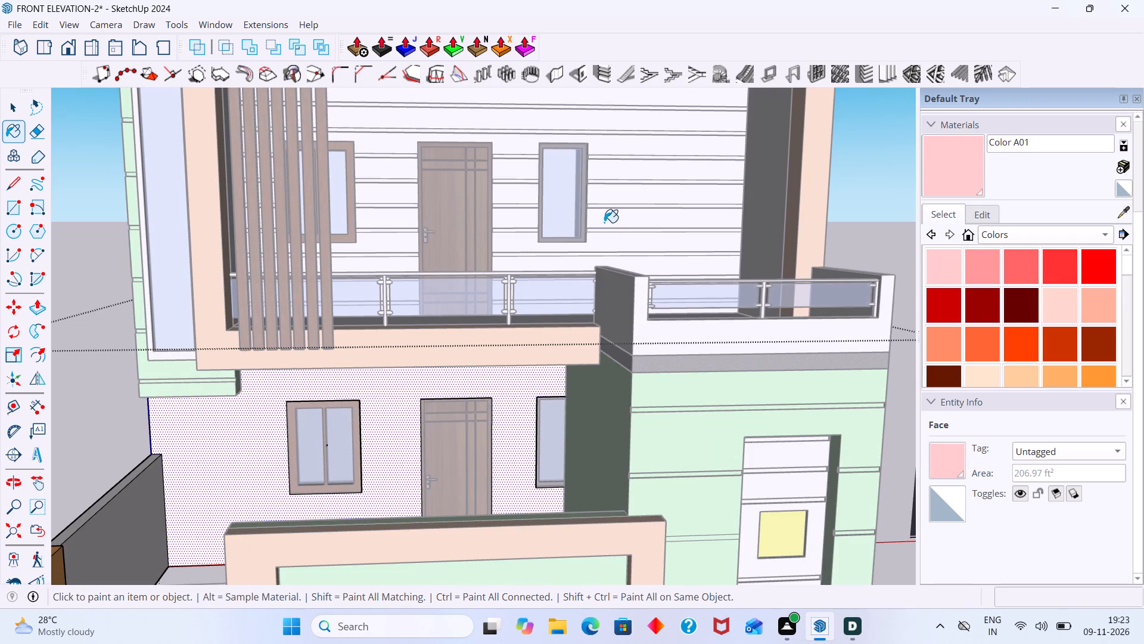
{"action": "key", "text": "space"}
{"action": "scroll", "coordinate": [809, 230], "scroll_direction": "down", "scroll_amount": 2}
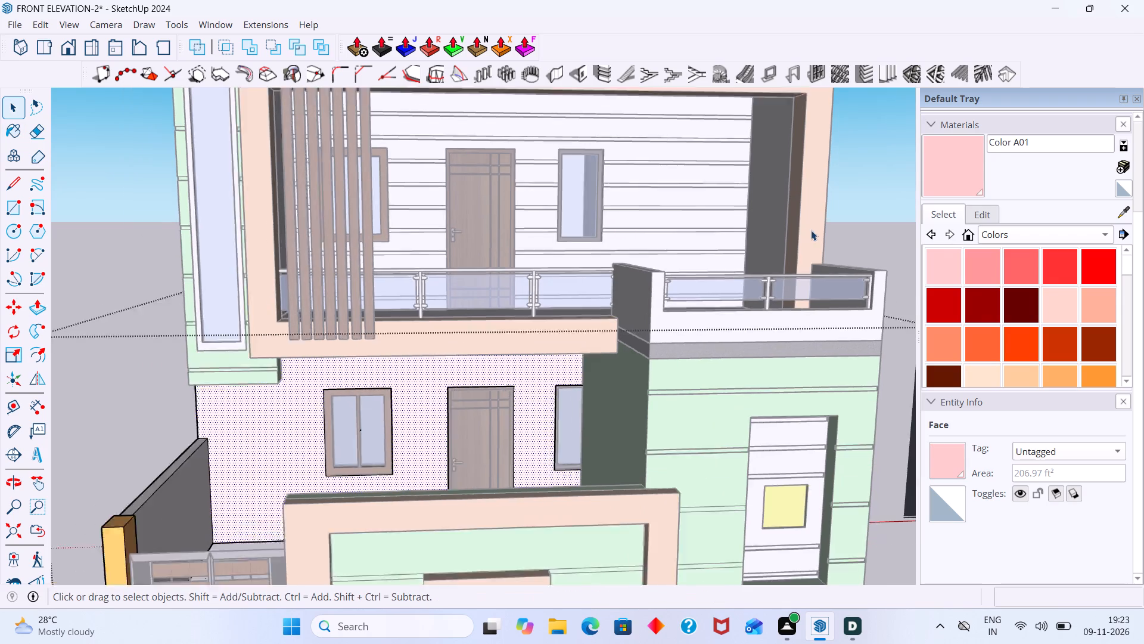
{"action": "left_click", "coordinate": [854, 237]}
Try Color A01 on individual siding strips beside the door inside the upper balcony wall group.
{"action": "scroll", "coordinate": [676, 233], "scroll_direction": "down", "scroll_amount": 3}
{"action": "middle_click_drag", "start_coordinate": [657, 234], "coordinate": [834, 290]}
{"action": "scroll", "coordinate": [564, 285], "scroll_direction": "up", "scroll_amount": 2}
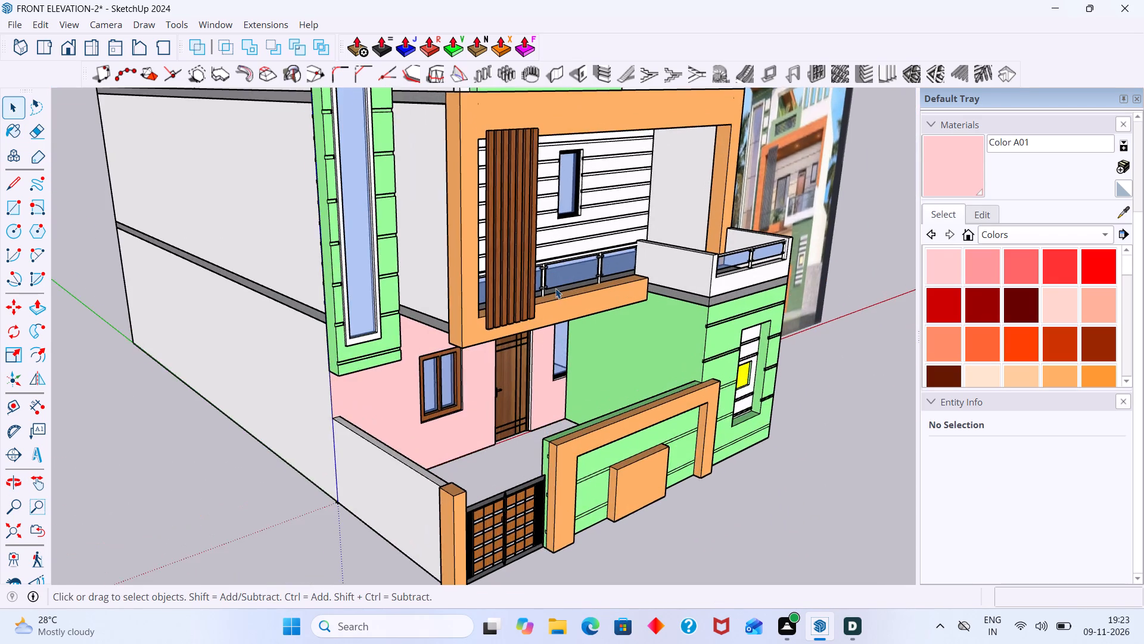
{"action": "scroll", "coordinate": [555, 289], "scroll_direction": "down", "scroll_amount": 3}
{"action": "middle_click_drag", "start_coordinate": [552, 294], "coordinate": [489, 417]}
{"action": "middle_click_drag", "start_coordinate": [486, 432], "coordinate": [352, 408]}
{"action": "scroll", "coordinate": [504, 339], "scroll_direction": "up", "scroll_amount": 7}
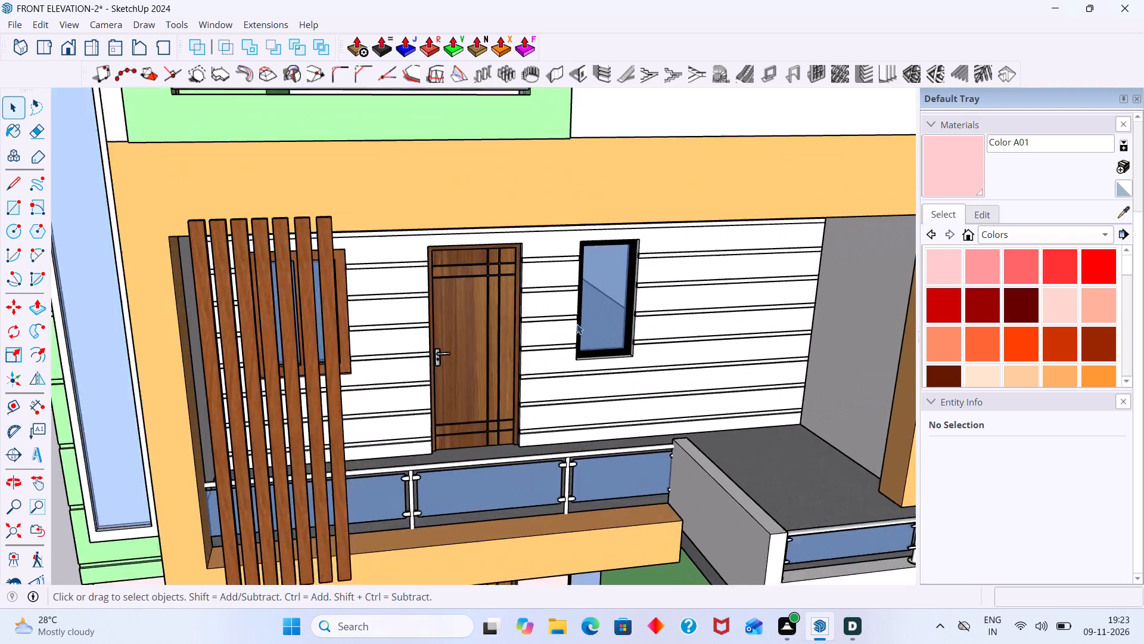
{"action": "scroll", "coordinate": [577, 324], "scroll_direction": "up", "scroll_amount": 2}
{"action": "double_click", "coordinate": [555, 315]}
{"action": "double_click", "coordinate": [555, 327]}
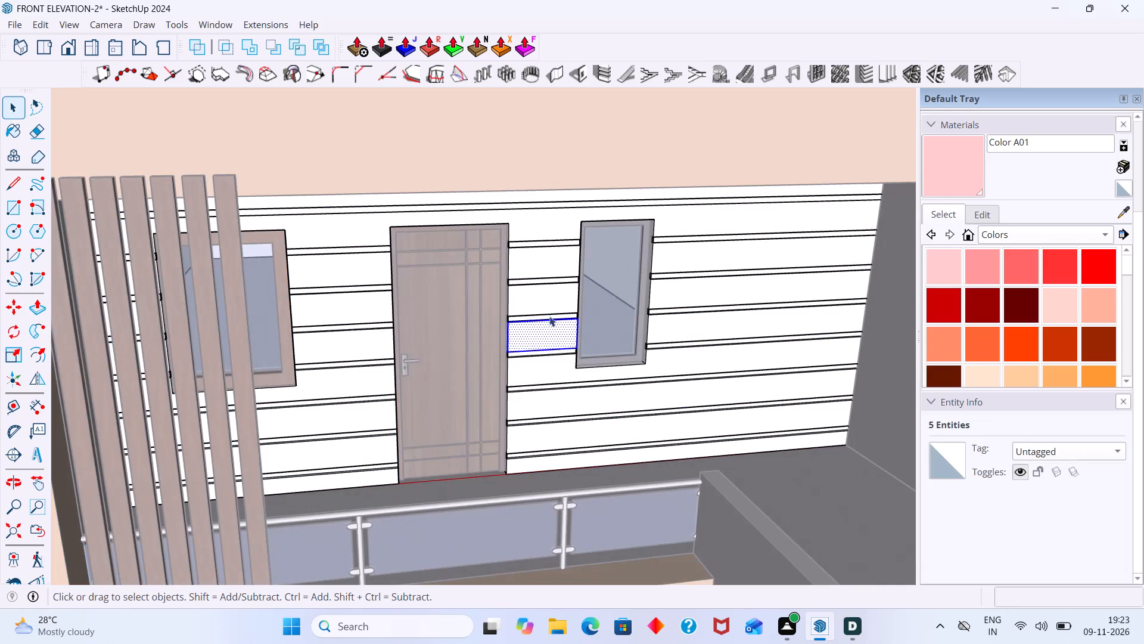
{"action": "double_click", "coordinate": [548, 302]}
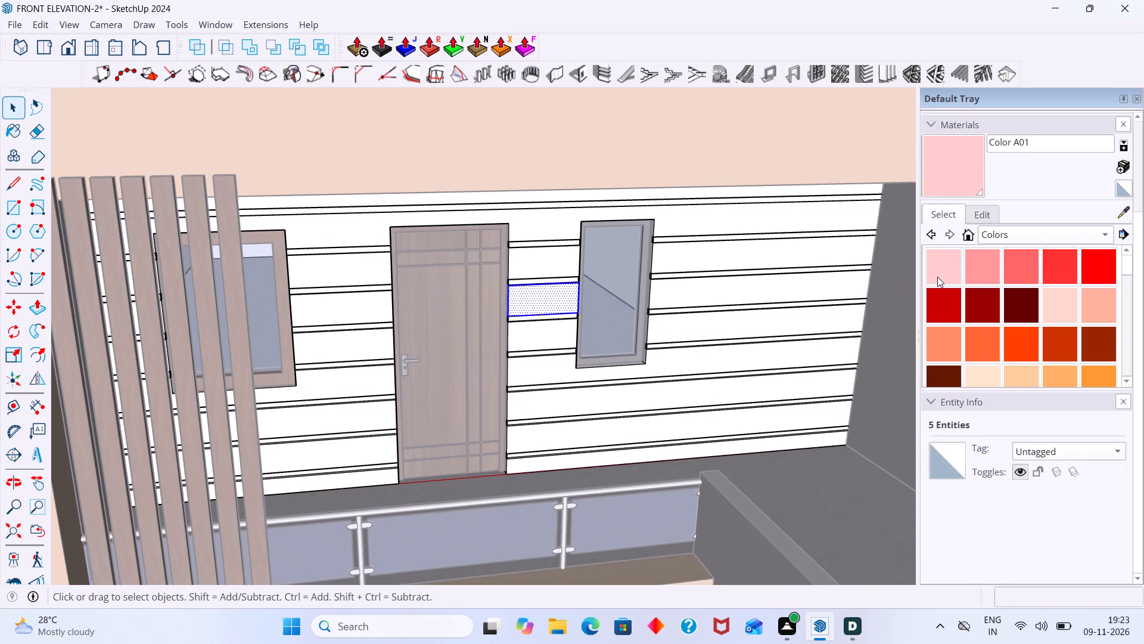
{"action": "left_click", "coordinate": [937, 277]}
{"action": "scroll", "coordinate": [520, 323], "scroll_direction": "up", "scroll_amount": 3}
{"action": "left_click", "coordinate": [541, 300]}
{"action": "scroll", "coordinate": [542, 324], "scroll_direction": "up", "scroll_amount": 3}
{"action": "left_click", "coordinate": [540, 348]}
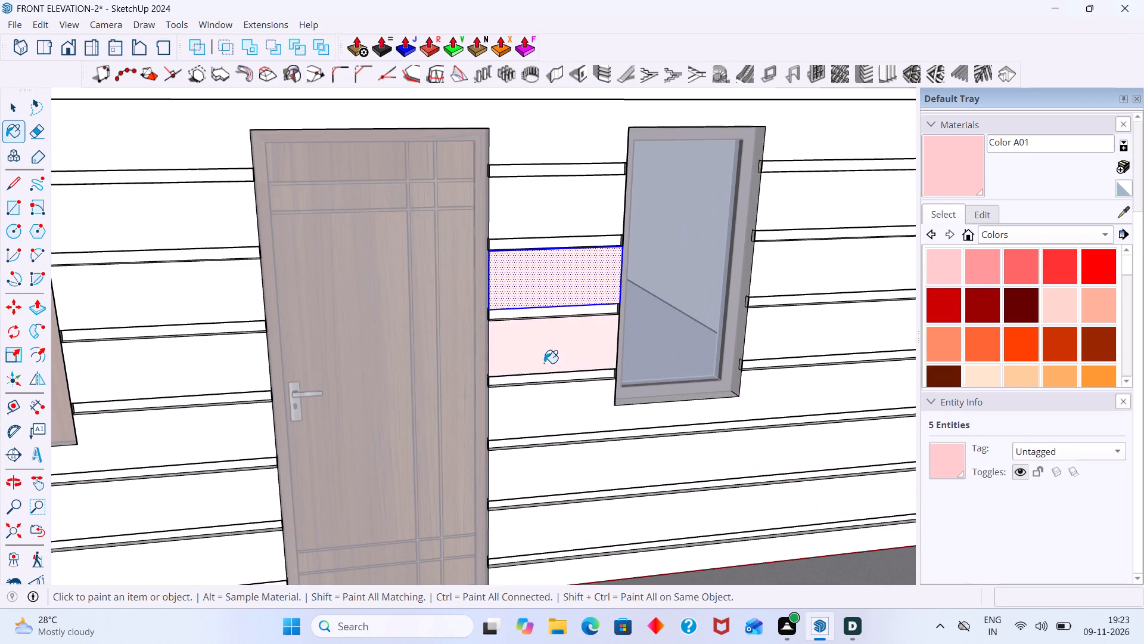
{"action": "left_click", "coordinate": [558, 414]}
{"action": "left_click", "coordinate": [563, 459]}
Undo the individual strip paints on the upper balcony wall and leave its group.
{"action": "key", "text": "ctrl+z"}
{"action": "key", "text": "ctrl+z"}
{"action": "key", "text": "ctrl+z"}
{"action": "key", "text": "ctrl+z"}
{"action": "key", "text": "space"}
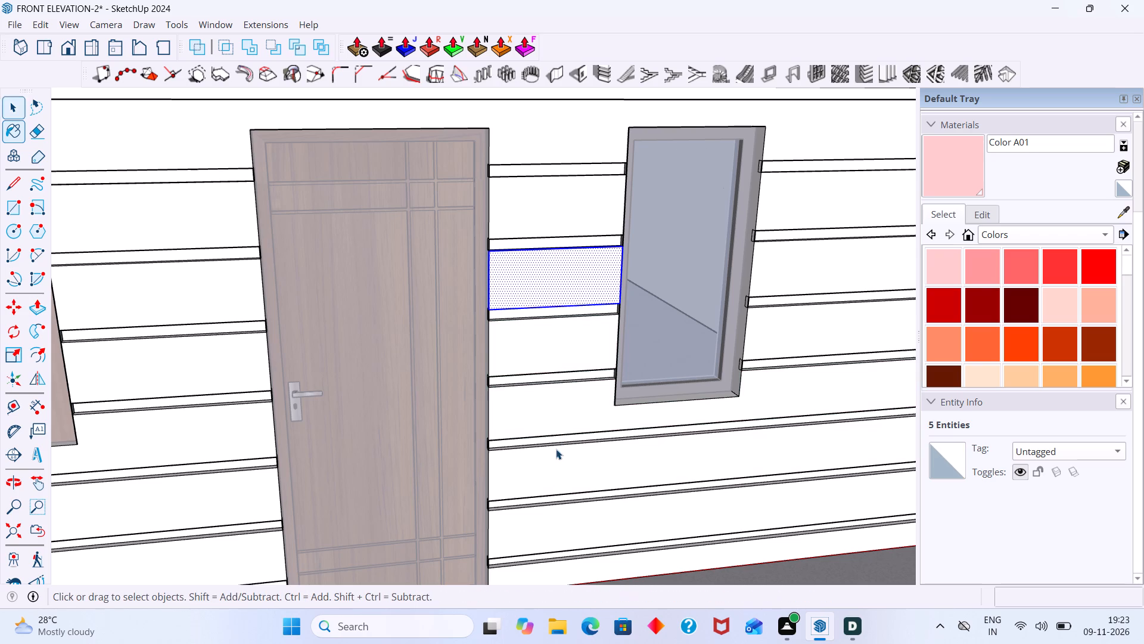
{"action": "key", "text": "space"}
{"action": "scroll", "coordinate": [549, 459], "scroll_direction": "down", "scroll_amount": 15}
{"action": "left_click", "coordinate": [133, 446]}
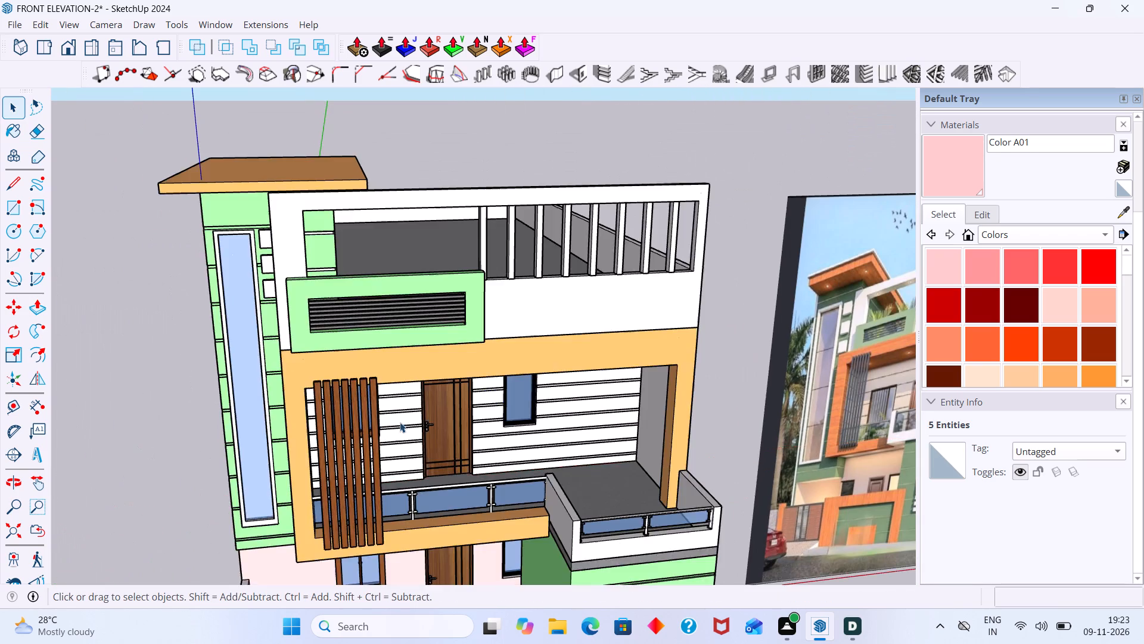
Paint the whole upper balcony wall group with Color A01.
{"action": "scroll", "coordinate": [414, 420], "scroll_direction": "up", "scroll_amount": 6}
{"action": "left_click", "coordinate": [513, 414]}
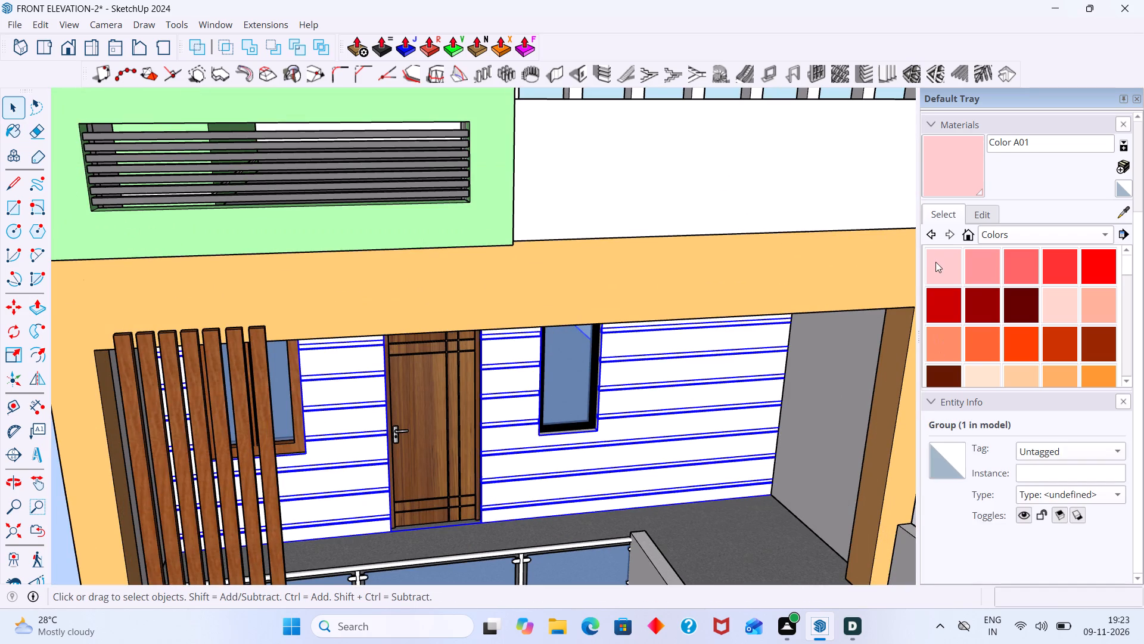
{"action": "left_click", "coordinate": [937, 261]}
{"action": "left_click", "coordinate": [670, 391]}
{"action": "key", "text": "space"}
{"action": "scroll", "coordinate": [676, 400], "scroll_direction": "down", "scroll_amount": 2}
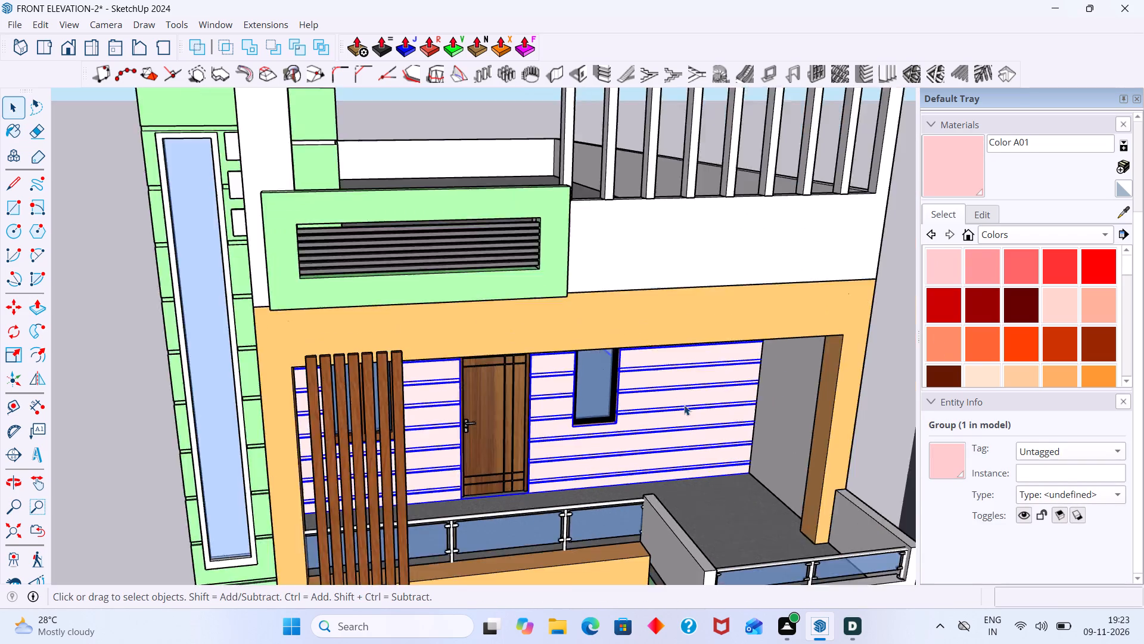
{"action": "scroll", "coordinate": [684, 405], "scroll_direction": "down", "scroll_amount": 6}
{"action": "left_click", "coordinate": [810, 353]}
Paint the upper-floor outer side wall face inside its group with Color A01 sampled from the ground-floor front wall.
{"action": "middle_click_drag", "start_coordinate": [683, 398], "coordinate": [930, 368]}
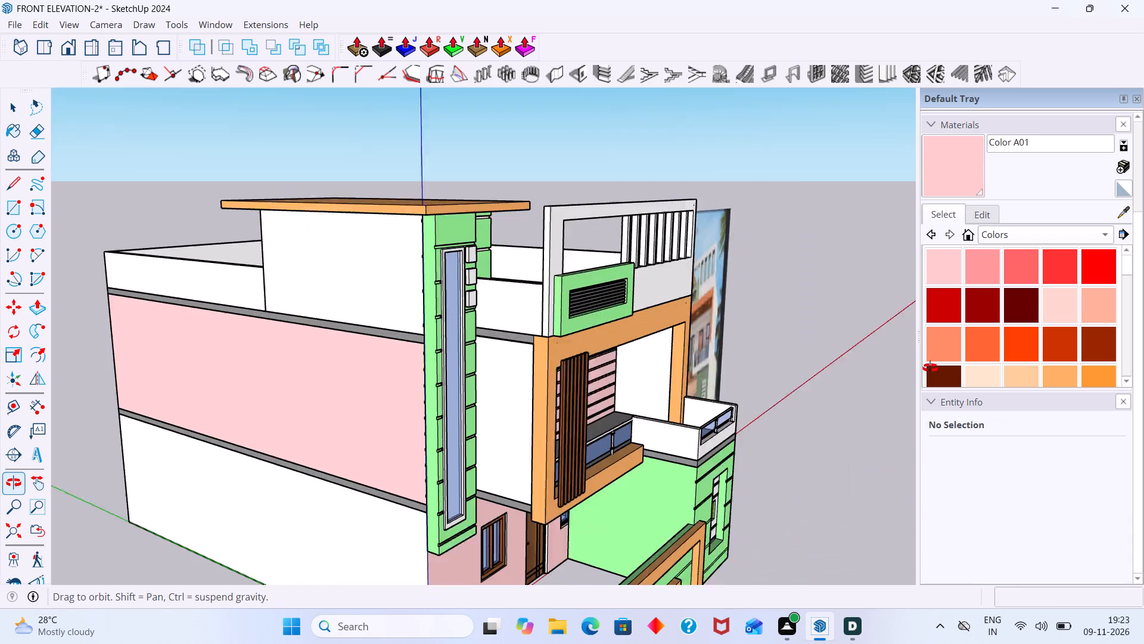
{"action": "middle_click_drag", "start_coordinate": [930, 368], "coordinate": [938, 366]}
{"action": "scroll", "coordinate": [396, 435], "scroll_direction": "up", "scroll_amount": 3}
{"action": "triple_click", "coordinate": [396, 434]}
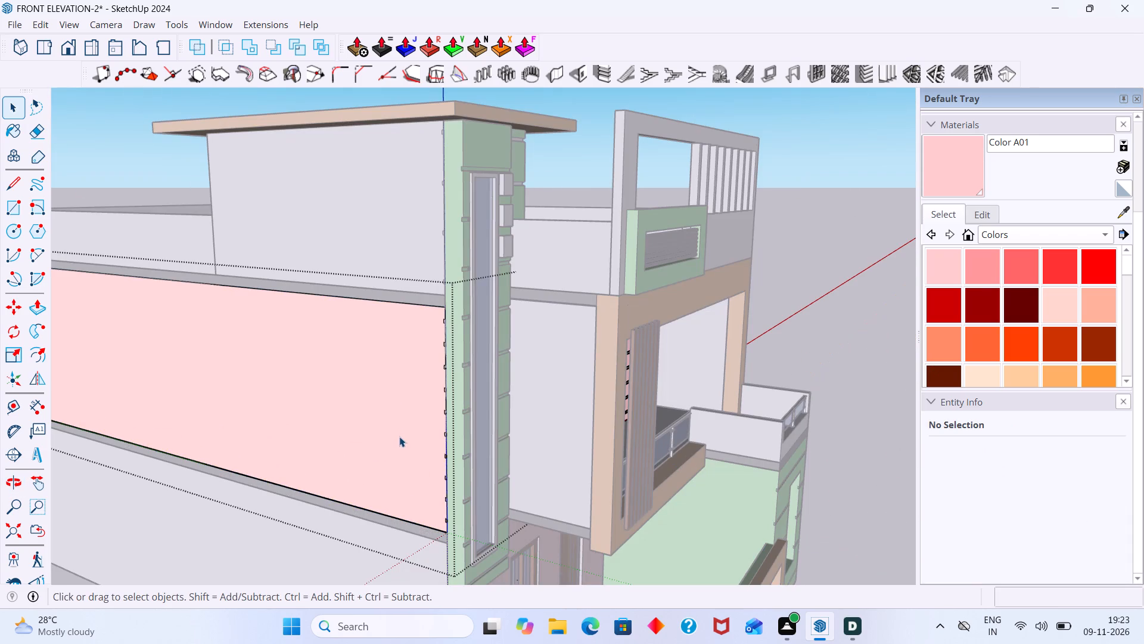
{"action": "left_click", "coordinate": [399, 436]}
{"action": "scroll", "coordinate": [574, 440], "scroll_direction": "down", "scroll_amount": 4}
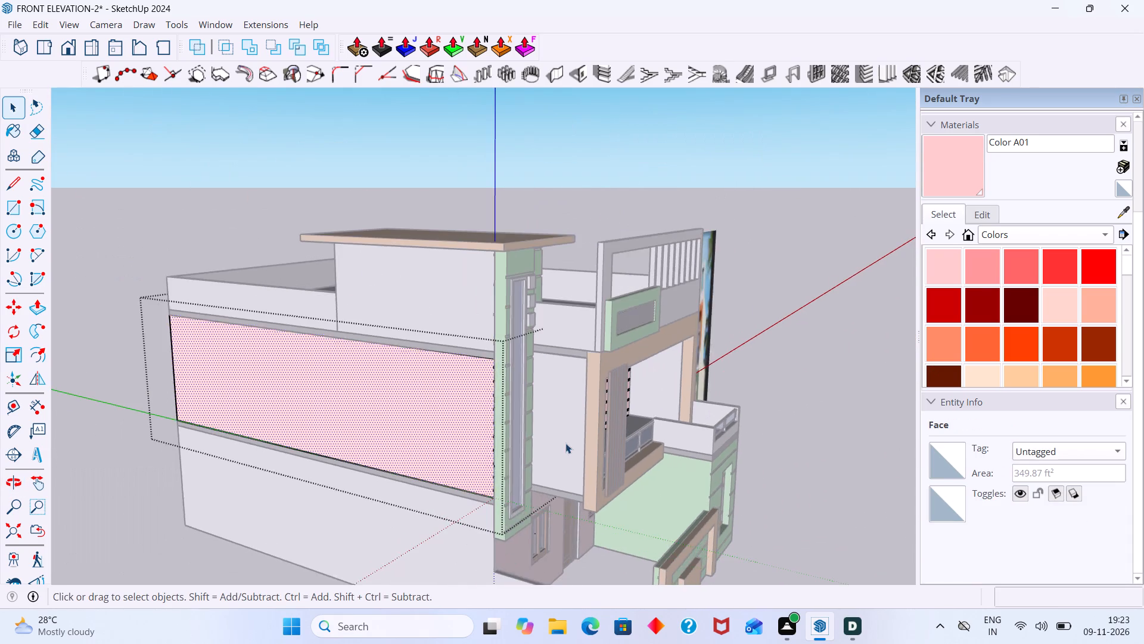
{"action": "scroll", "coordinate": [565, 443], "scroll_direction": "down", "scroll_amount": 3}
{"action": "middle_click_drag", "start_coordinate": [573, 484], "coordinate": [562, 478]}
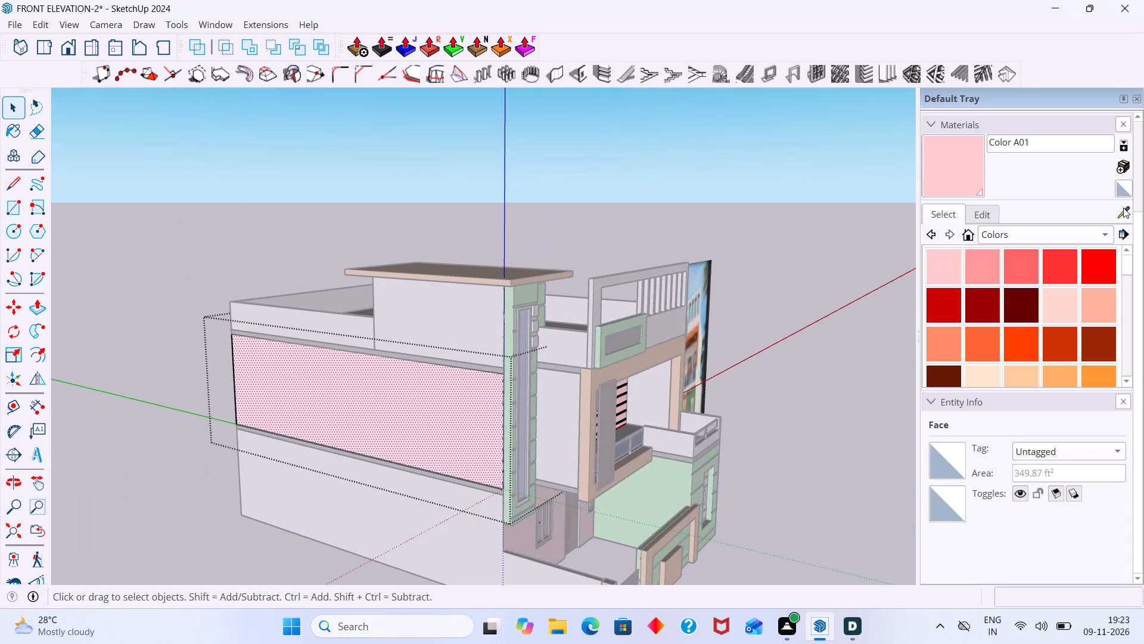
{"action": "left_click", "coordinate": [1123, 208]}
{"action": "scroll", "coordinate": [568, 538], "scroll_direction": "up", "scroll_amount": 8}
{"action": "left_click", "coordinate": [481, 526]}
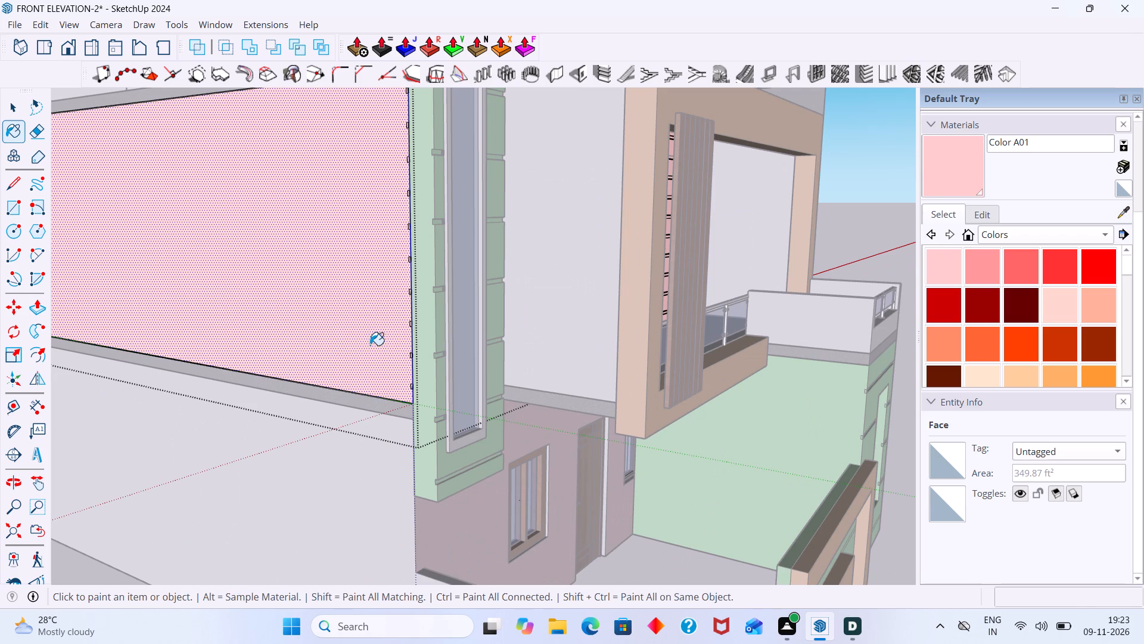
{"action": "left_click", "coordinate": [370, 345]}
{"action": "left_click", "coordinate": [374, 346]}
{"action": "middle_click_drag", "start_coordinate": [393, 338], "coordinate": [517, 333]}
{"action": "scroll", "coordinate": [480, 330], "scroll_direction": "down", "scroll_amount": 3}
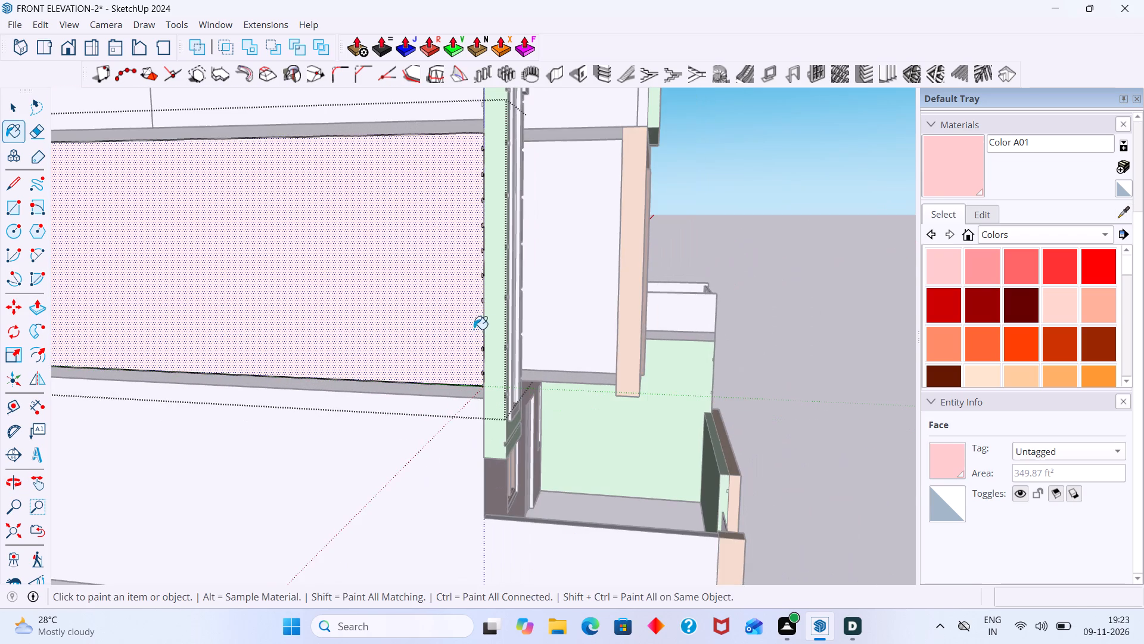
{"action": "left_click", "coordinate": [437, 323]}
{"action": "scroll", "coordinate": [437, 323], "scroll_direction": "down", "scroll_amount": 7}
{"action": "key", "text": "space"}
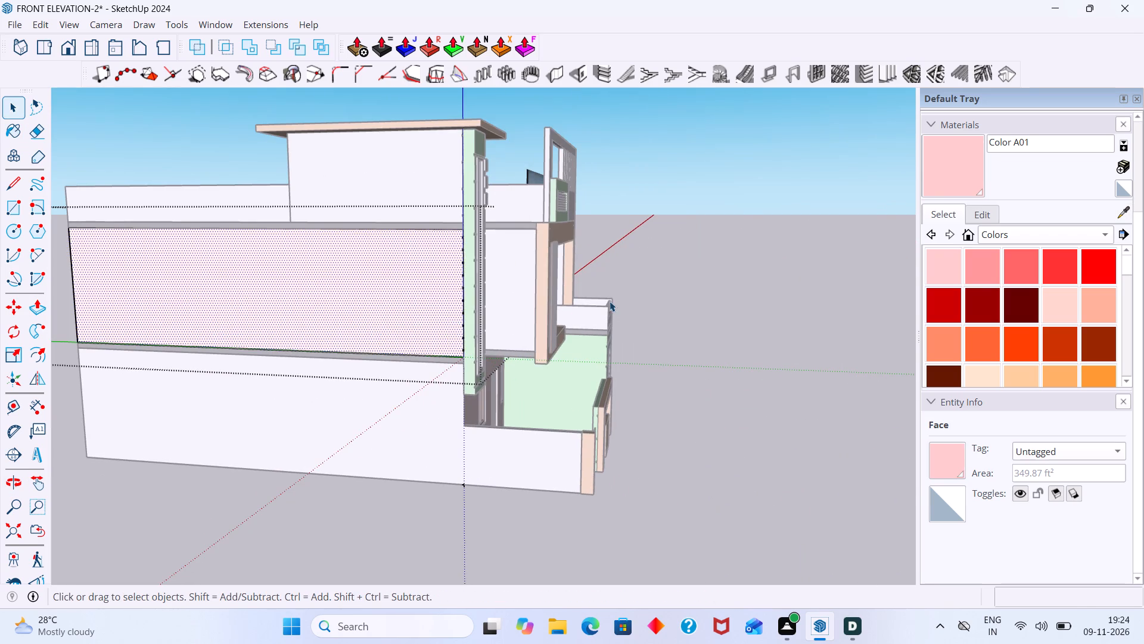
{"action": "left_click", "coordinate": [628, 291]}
Paint all connected faces inside the upper-floor wall group with Formica Beige from the Synthetic Surfaces collection.
{"action": "middle_click_drag", "start_coordinate": [622, 299], "coordinate": [415, 368]}
{"action": "scroll", "coordinate": [441, 353], "scroll_direction": "down", "scroll_amount": 3}
{"action": "scroll", "coordinate": [412, 322], "scroll_direction": "up", "scroll_amount": 3}
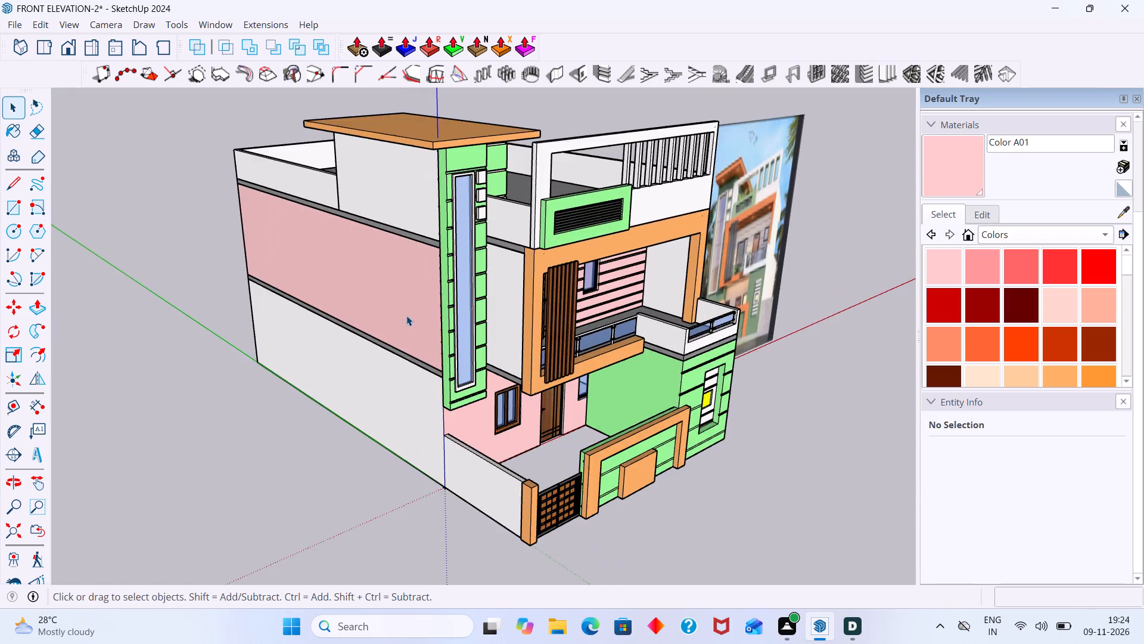
{"action": "double_click", "coordinate": [406, 315]}
{"action": "scroll", "coordinate": [406, 315], "scroll_direction": "up", "scroll_amount": 3}
{"action": "left_click", "coordinate": [406, 315]}
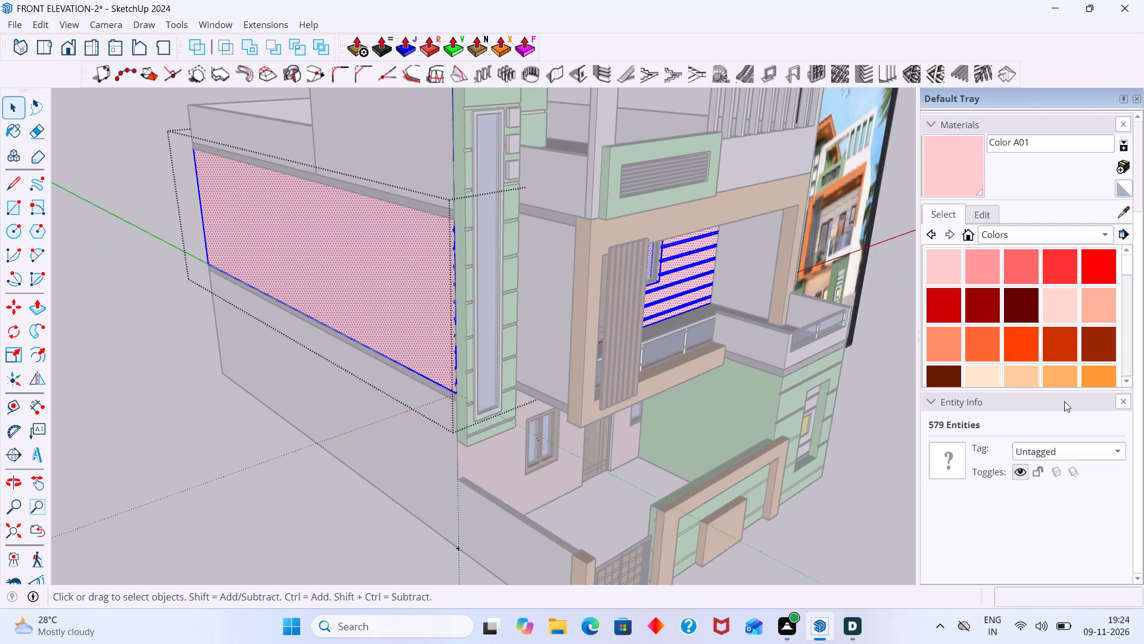
{"action": "left_click", "coordinate": [1105, 231]}
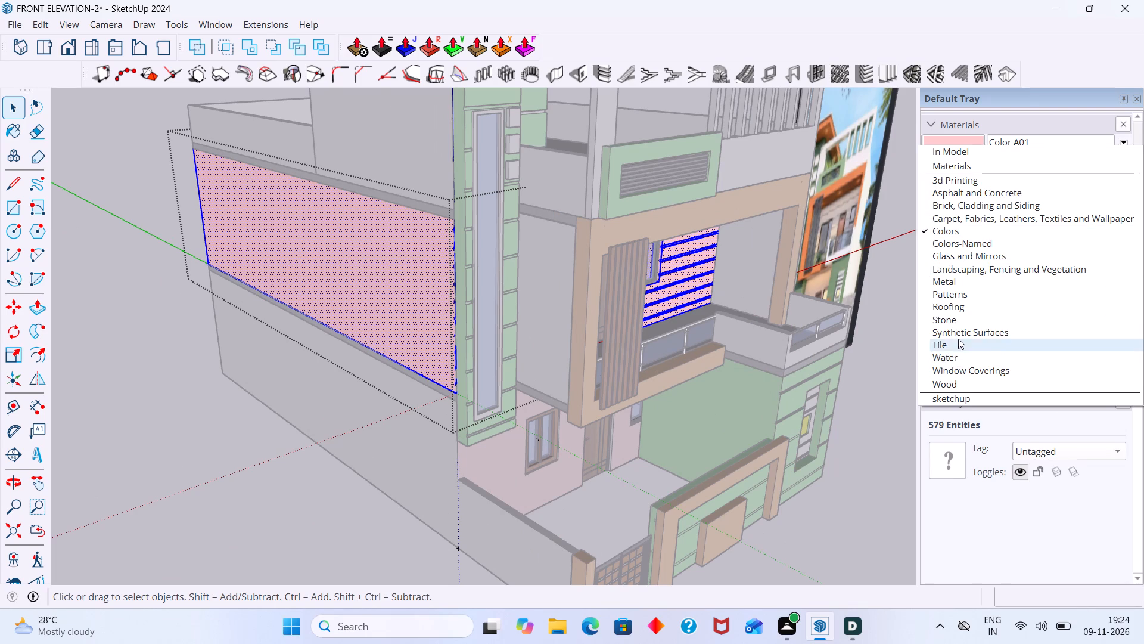
{"action": "left_click", "coordinate": [958, 336]}
{"action": "left_click", "coordinate": [946, 264]}
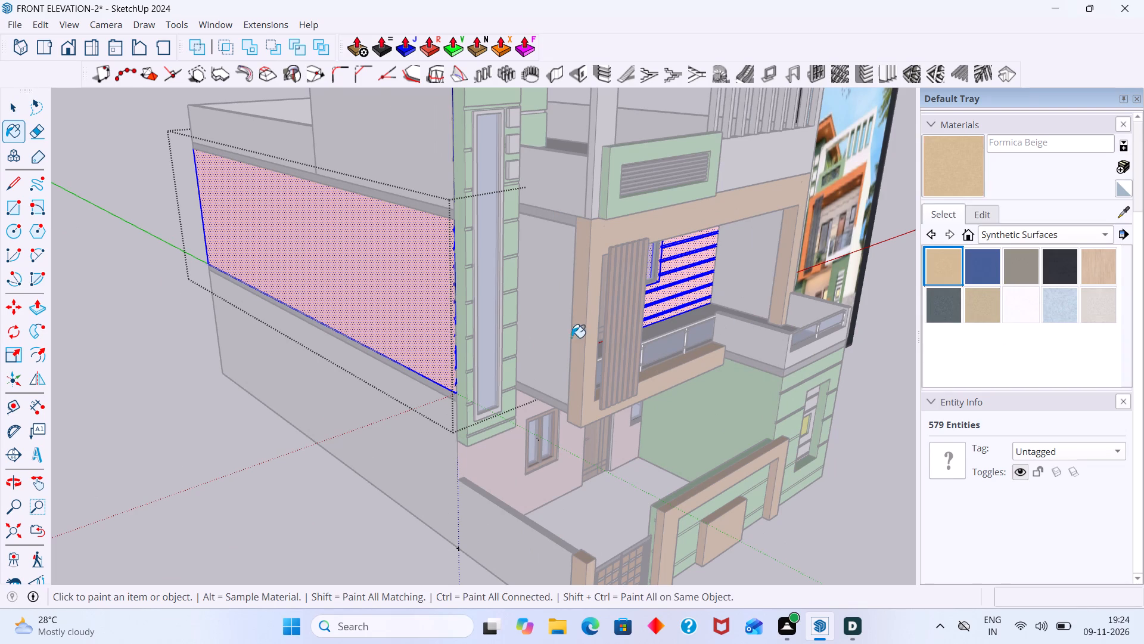
{"action": "left_click", "coordinate": [412, 322]}
{"action": "key", "text": "space"}
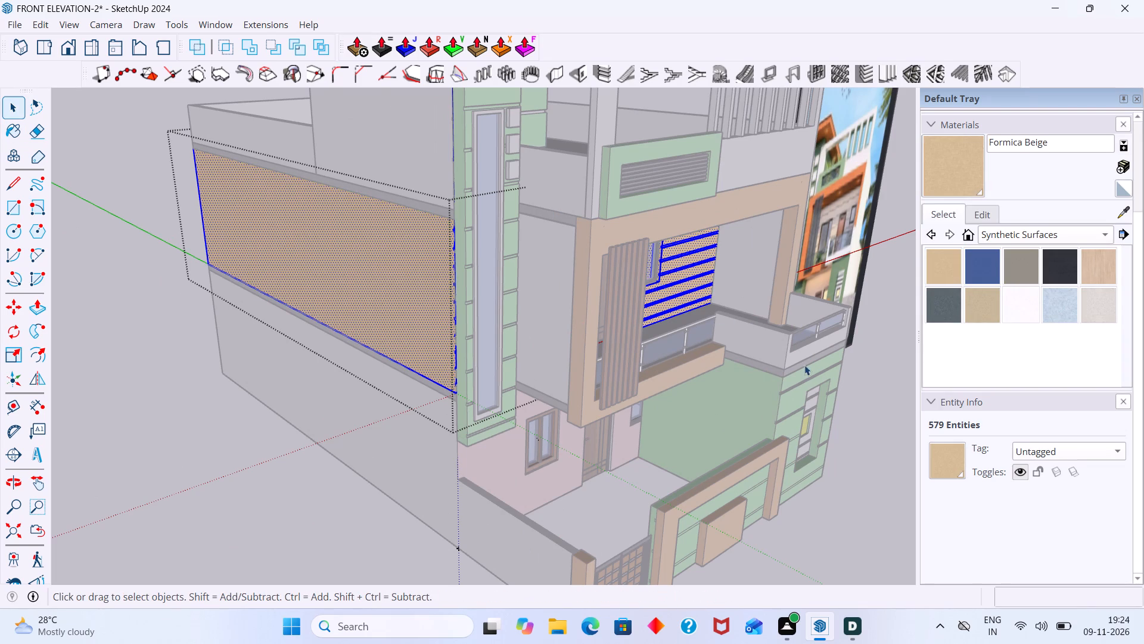
{"action": "left_click", "coordinate": [842, 458]}
Paint the ground-floor outer side wall face below the beige upper wall with Formica Beige inside its group.
{"action": "scroll", "coordinate": [826, 450], "scroll_direction": "down", "scroll_amount": 2}
{"action": "middle_click_drag", "start_coordinate": [748, 462], "coordinate": [825, 448]}
{"action": "scroll", "coordinate": [591, 347], "scroll_direction": "up", "scroll_amount": 2}
{"action": "scroll", "coordinate": [590, 346], "scroll_direction": "down", "scroll_amount": 2}
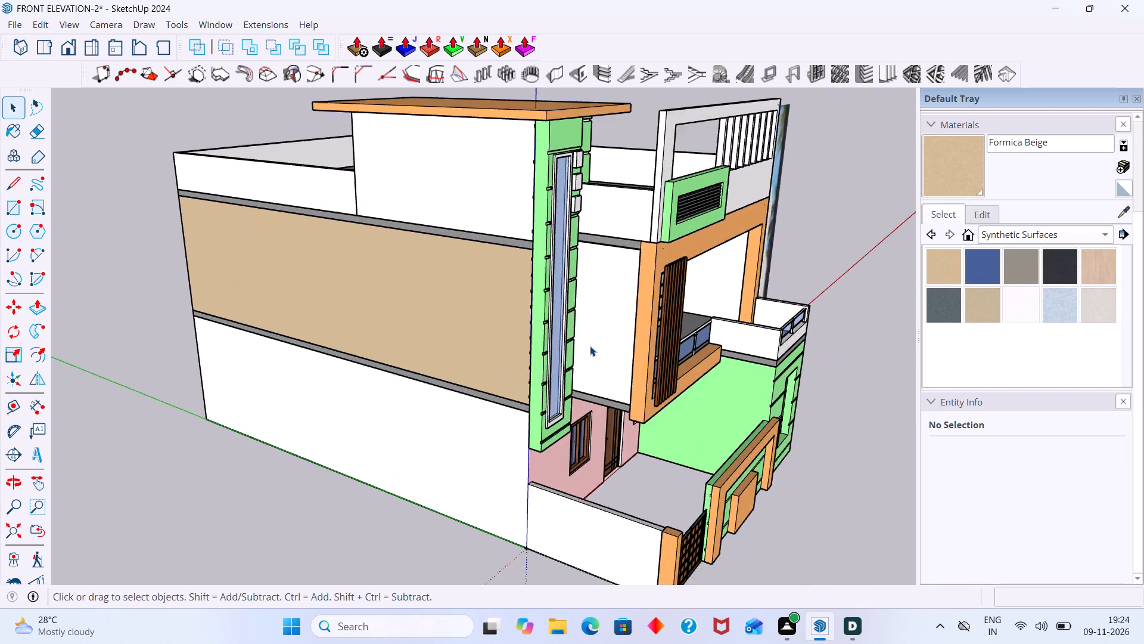
{"action": "scroll", "coordinate": [590, 346], "scroll_direction": "down", "scroll_amount": 4}
{"action": "middle_click_drag", "start_coordinate": [576, 348], "coordinate": [707, 342]}
{"action": "scroll", "coordinate": [537, 376], "scroll_direction": "up", "scroll_amount": 5}
{"action": "left_click", "coordinate": [490, 414]}
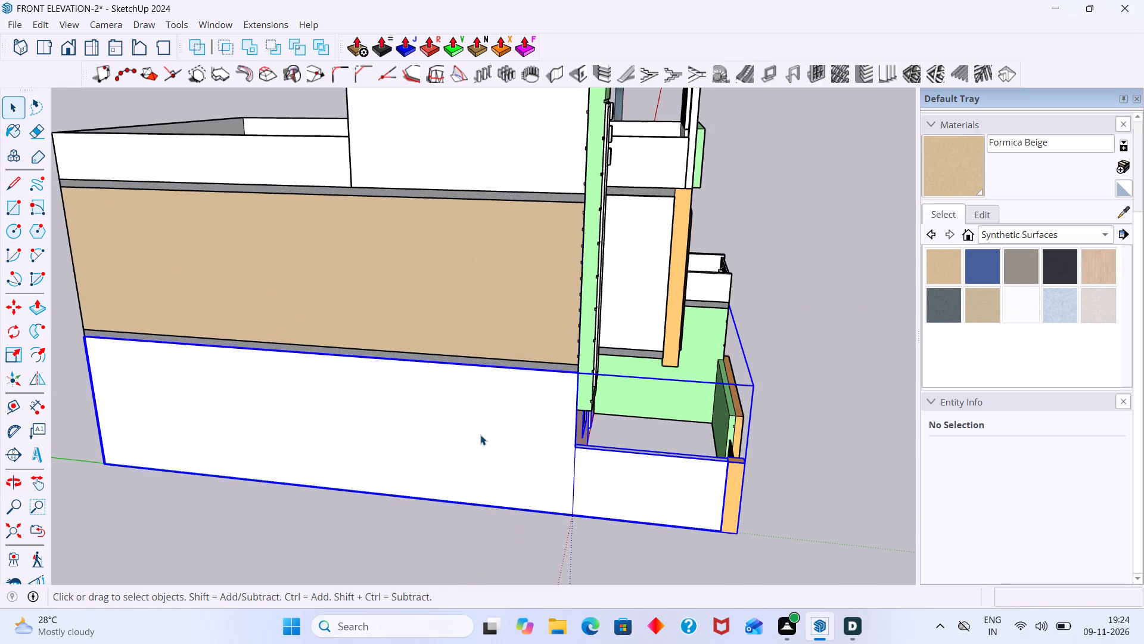
{"action": "double_click", "coordinate": [480, 435]}
{"action": "left_click", "coordinate": [484, 446]}
{"action": "left_click", "coordinate": [938, 262]}
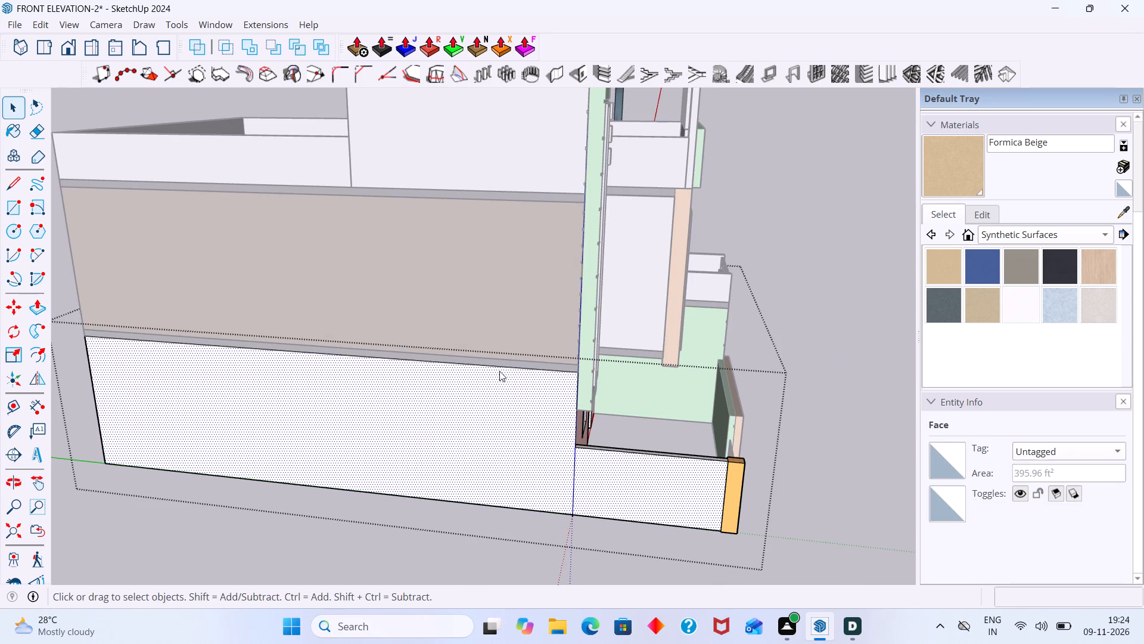
{"action": "left_click", "coordinate": [1123, 216]}
{"action": "left_click", "coordinate": [476, 333]}
{"action": "left_click", "coordinate": [469, 416]}
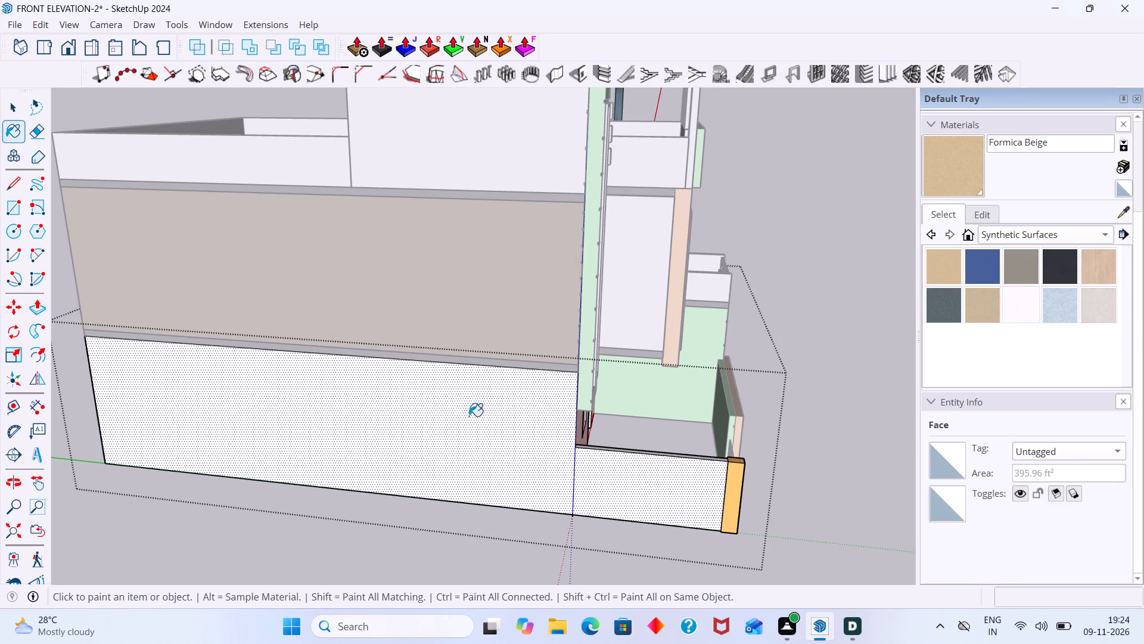
Paint the ground-floor rear wall and the opposite side wall with Formica Beige and leave the group.
{"action": "scroll", "coordinate": [466, 413], "scroll_direction": "down", "scroll_amount": 5}
{"action": "middle_click_drag", "start_coordinate": [492, 420], "coordinate": [819, 397]}
{"action": "scroll", "coordinate": [271, 516], "scroll_direction": "up", "scroll_amount": 3}
{"action": "left_click", "coordinate": [240, 506]}
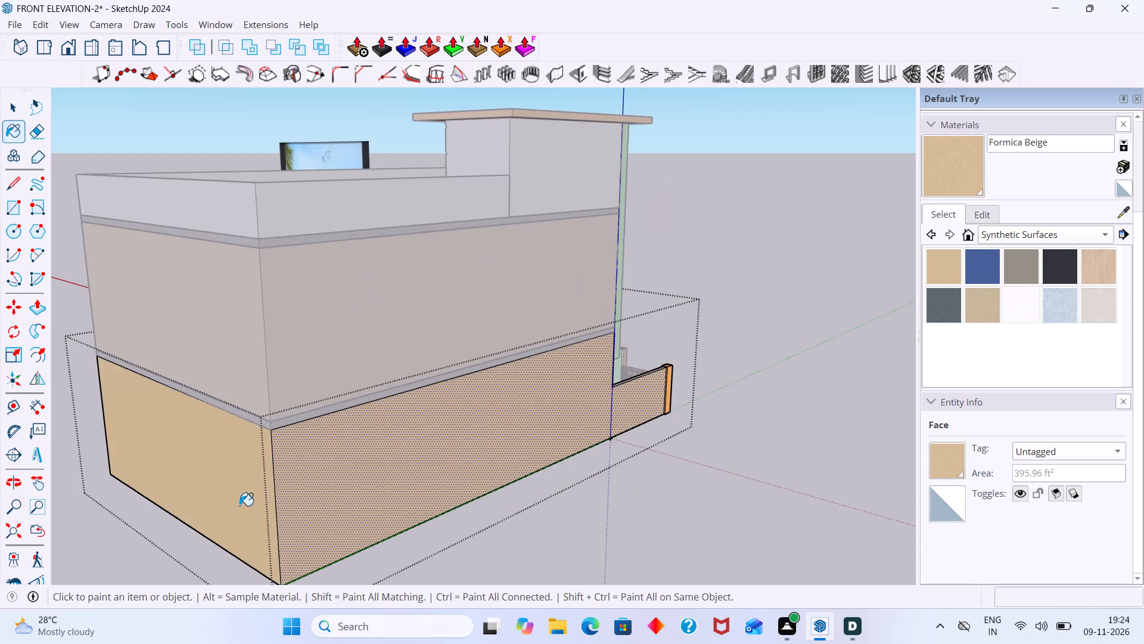
{"action": "scroll", "coordinate": [238, 500], "scroll_direction": "down", "scroll_amount": 3}
{"action": "middle_click_drag", "start_coordinate": [266, 494], "coordinate": [692, 447]}
{"action": "left_click", "coordinate": [488, 453]}
{"action": "scroll", "coordinate": [488, 454], "scroll_direction": "down", "scroll_amount": 2}
{"action": "middle_click_drag", "start_coordinate": [501, 455], "coordinate": [705, 466]}
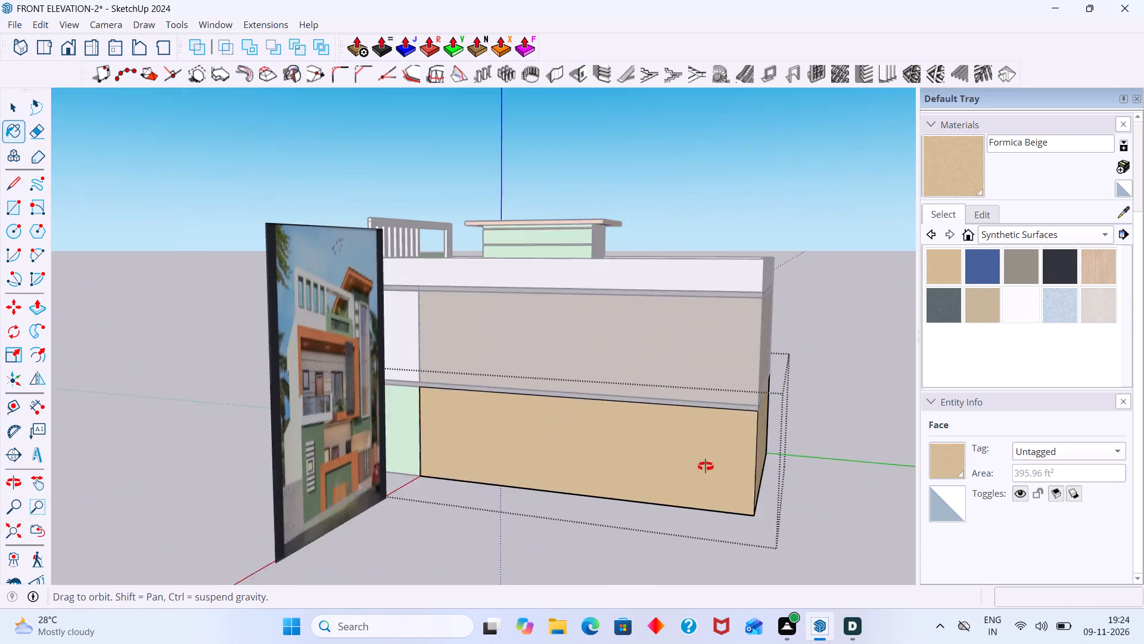
{"action": "middle_click_drag", "start_coordinate": [705, 466], "coordinate": [708, 466]}
{"action": "left_click", "coordinate": [413, 349]}
{"action": "middle_click_drag", "start_coordinate": [446, 339], "coordinate": [257, 392]}
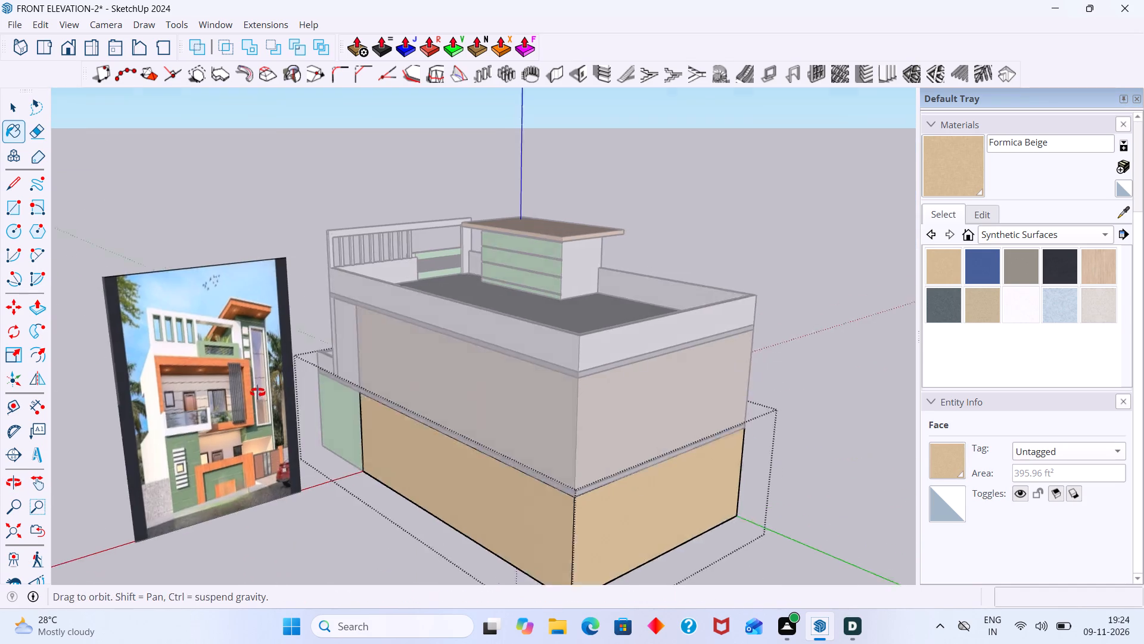
{"action": "middle_click_drag", "start_coordinate": [257, 392], "coordinate": [256, 393]}
{"action": "scroll", "coordinate": [447, 369], "scroll_direction": "down", "scroll_amount": 2}
{"action": "scroll", "coordinate": [514, 365], "scroll_direction": "up", "scroll_amount": 6}
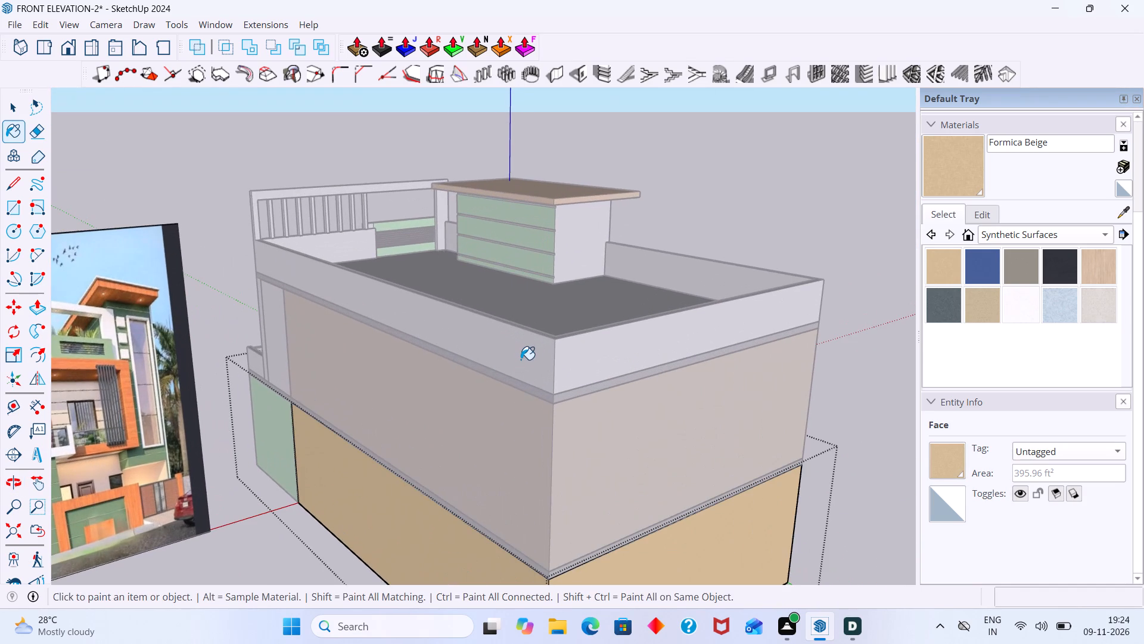
{"action": "key", "text": "space"}
{"action": "left_click", "coordinate": [793, 238]}
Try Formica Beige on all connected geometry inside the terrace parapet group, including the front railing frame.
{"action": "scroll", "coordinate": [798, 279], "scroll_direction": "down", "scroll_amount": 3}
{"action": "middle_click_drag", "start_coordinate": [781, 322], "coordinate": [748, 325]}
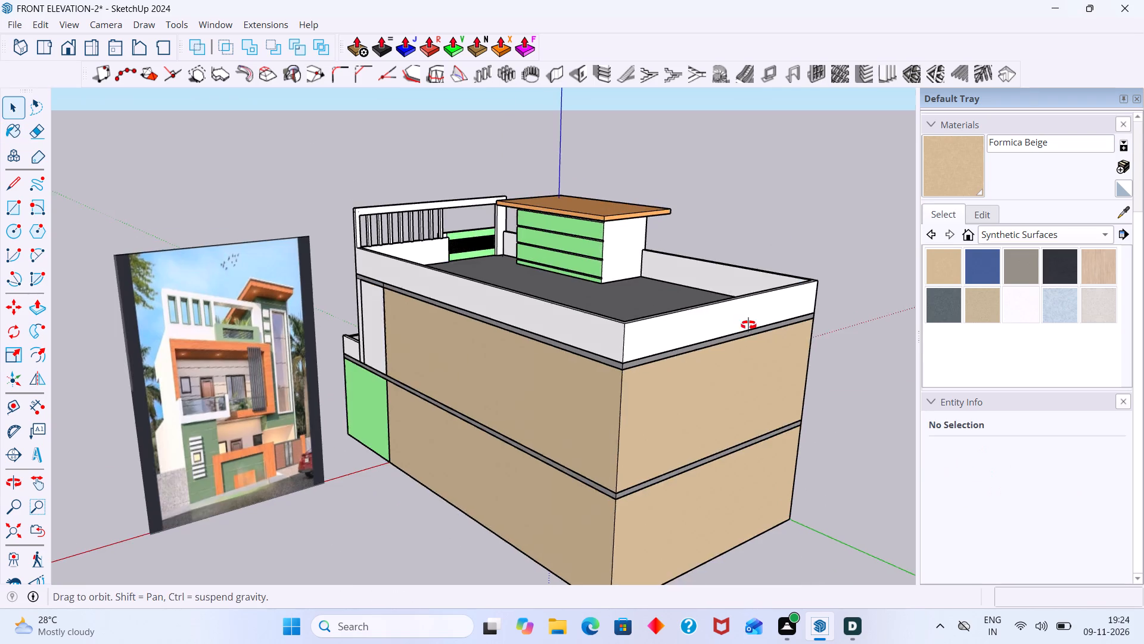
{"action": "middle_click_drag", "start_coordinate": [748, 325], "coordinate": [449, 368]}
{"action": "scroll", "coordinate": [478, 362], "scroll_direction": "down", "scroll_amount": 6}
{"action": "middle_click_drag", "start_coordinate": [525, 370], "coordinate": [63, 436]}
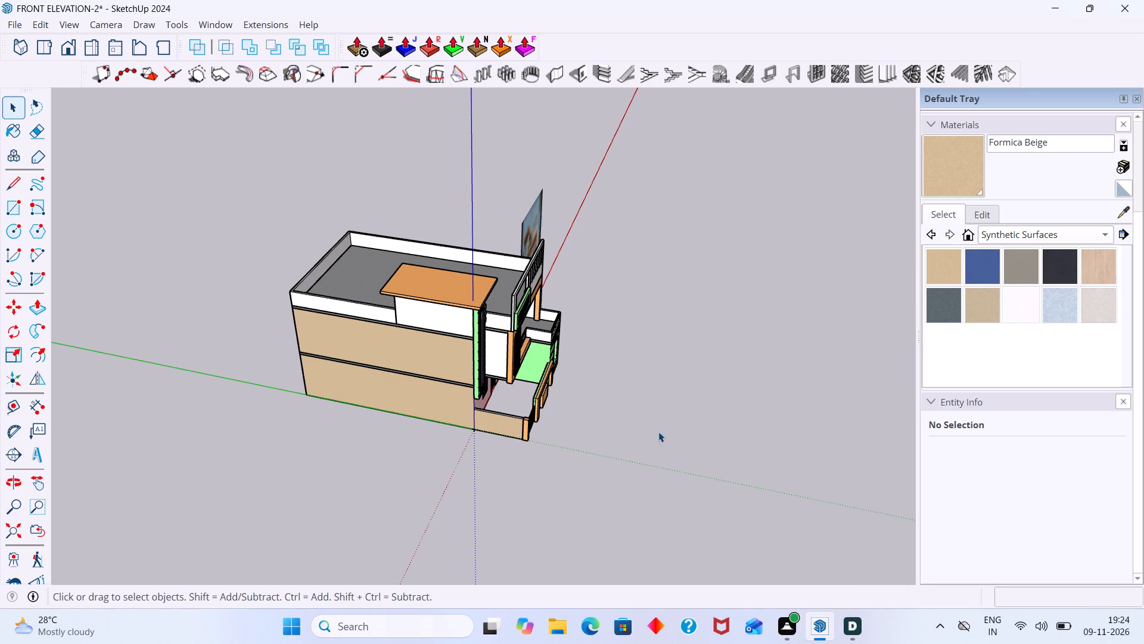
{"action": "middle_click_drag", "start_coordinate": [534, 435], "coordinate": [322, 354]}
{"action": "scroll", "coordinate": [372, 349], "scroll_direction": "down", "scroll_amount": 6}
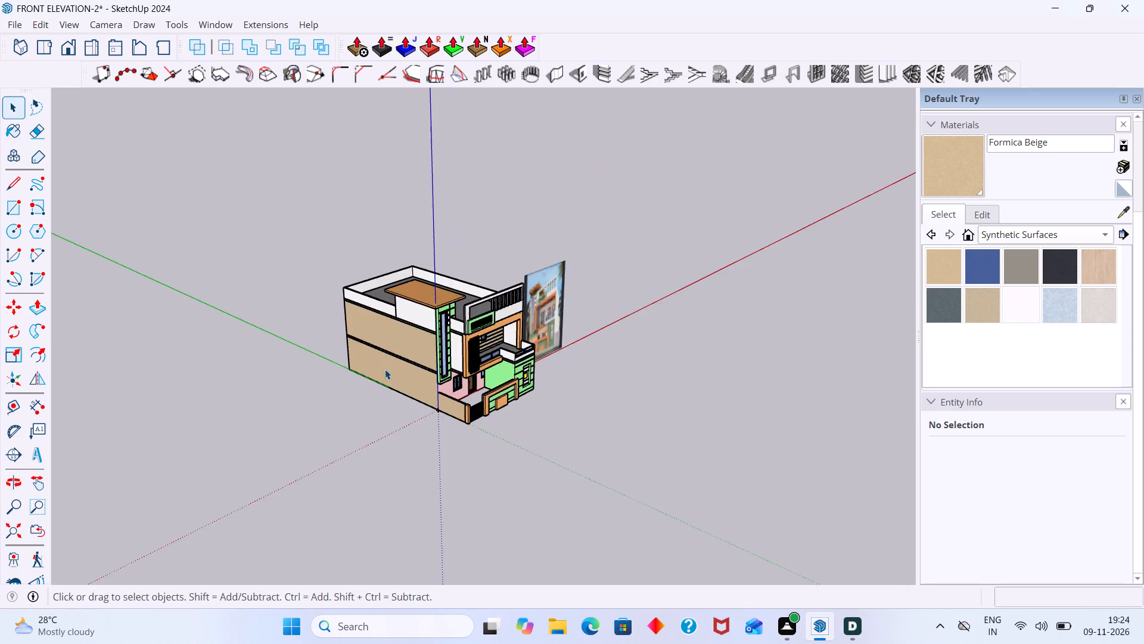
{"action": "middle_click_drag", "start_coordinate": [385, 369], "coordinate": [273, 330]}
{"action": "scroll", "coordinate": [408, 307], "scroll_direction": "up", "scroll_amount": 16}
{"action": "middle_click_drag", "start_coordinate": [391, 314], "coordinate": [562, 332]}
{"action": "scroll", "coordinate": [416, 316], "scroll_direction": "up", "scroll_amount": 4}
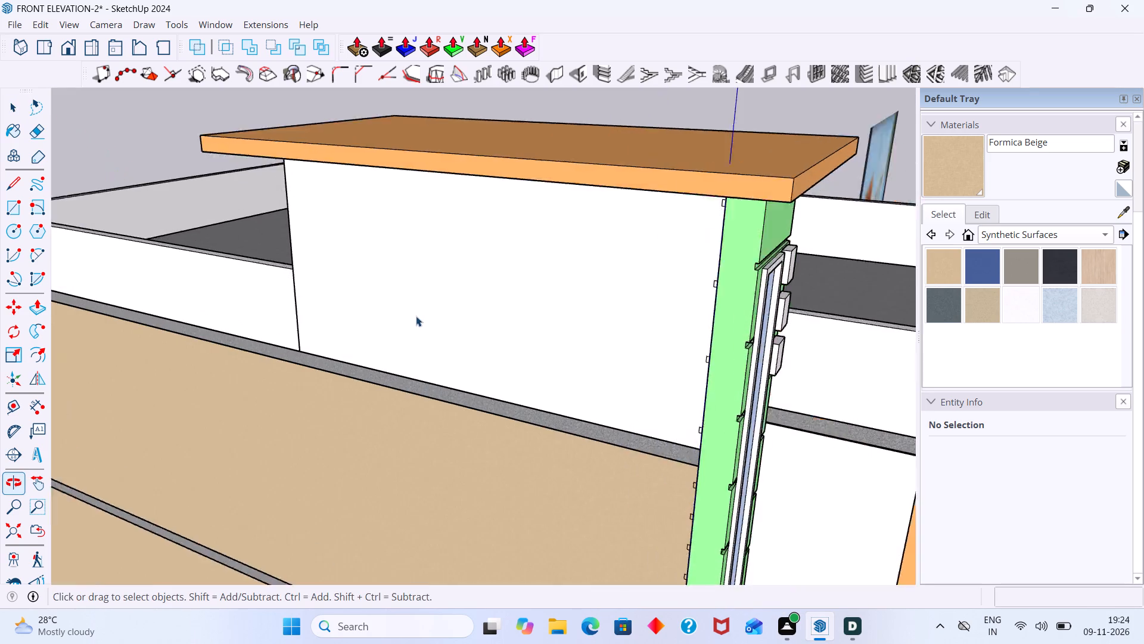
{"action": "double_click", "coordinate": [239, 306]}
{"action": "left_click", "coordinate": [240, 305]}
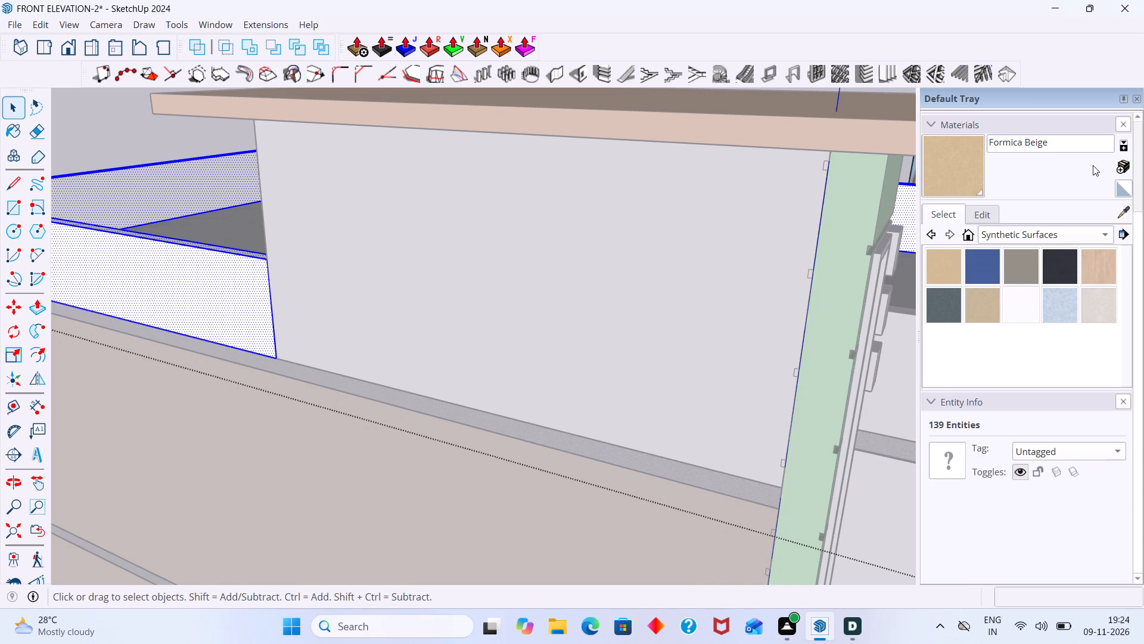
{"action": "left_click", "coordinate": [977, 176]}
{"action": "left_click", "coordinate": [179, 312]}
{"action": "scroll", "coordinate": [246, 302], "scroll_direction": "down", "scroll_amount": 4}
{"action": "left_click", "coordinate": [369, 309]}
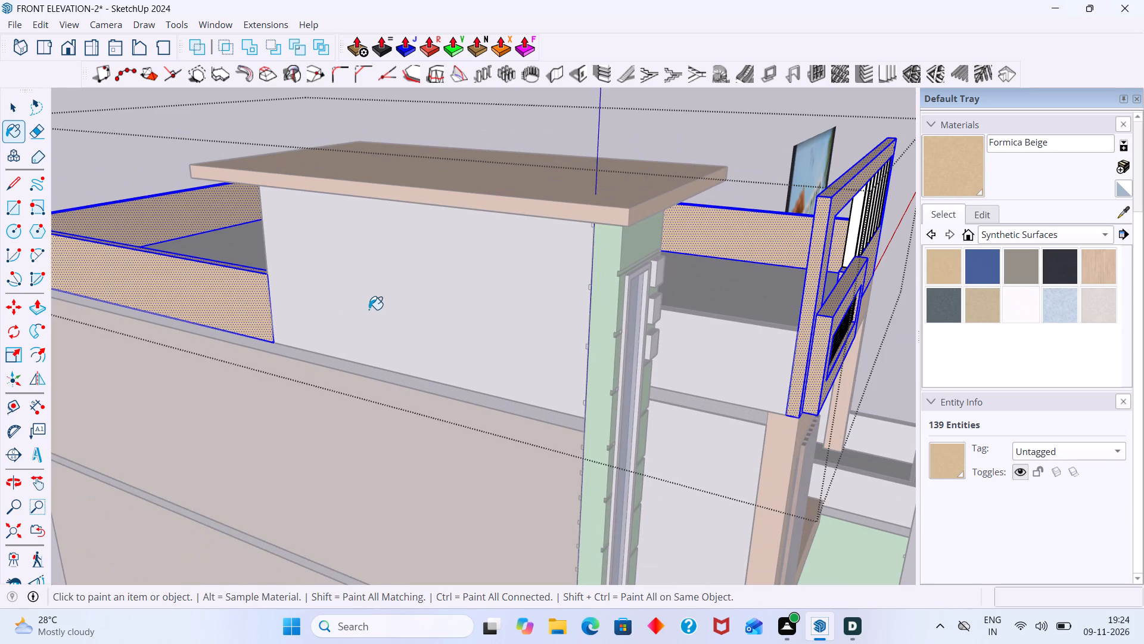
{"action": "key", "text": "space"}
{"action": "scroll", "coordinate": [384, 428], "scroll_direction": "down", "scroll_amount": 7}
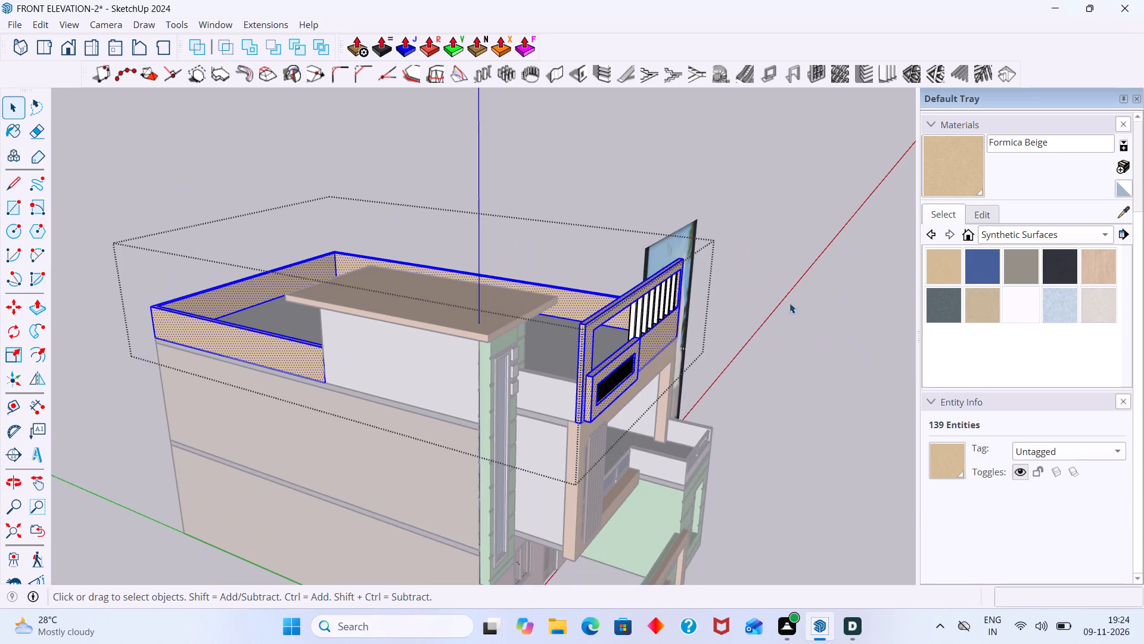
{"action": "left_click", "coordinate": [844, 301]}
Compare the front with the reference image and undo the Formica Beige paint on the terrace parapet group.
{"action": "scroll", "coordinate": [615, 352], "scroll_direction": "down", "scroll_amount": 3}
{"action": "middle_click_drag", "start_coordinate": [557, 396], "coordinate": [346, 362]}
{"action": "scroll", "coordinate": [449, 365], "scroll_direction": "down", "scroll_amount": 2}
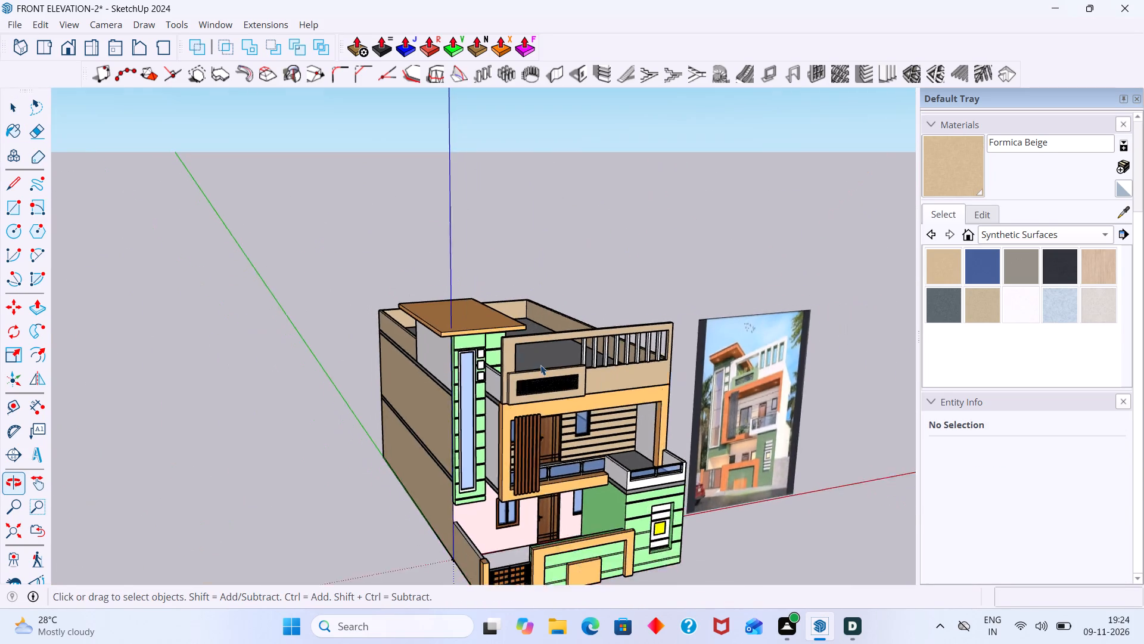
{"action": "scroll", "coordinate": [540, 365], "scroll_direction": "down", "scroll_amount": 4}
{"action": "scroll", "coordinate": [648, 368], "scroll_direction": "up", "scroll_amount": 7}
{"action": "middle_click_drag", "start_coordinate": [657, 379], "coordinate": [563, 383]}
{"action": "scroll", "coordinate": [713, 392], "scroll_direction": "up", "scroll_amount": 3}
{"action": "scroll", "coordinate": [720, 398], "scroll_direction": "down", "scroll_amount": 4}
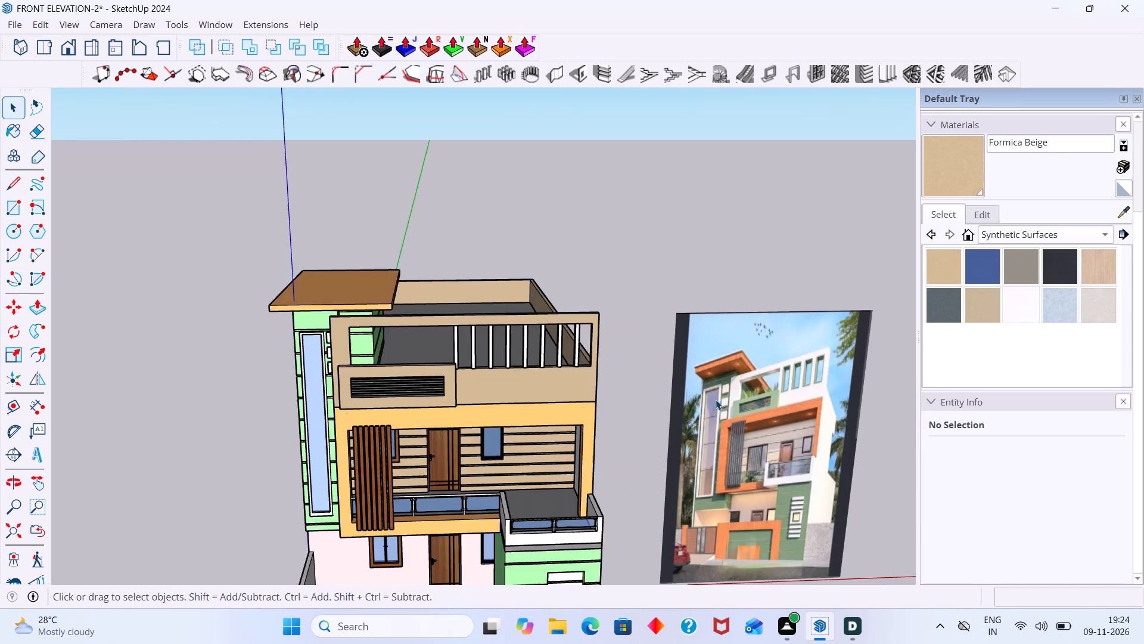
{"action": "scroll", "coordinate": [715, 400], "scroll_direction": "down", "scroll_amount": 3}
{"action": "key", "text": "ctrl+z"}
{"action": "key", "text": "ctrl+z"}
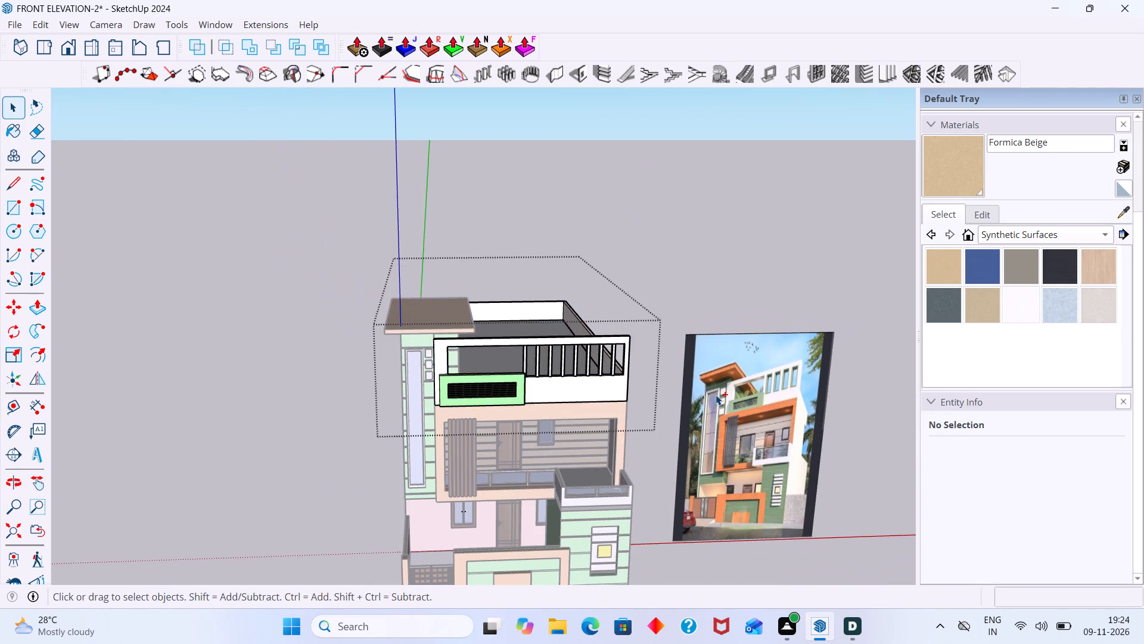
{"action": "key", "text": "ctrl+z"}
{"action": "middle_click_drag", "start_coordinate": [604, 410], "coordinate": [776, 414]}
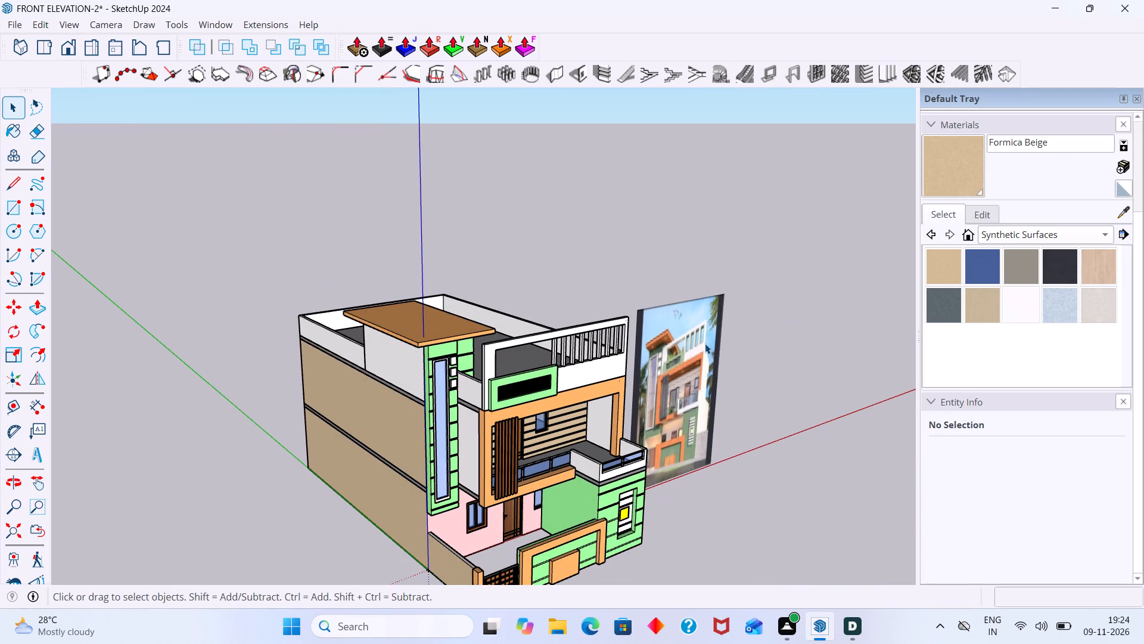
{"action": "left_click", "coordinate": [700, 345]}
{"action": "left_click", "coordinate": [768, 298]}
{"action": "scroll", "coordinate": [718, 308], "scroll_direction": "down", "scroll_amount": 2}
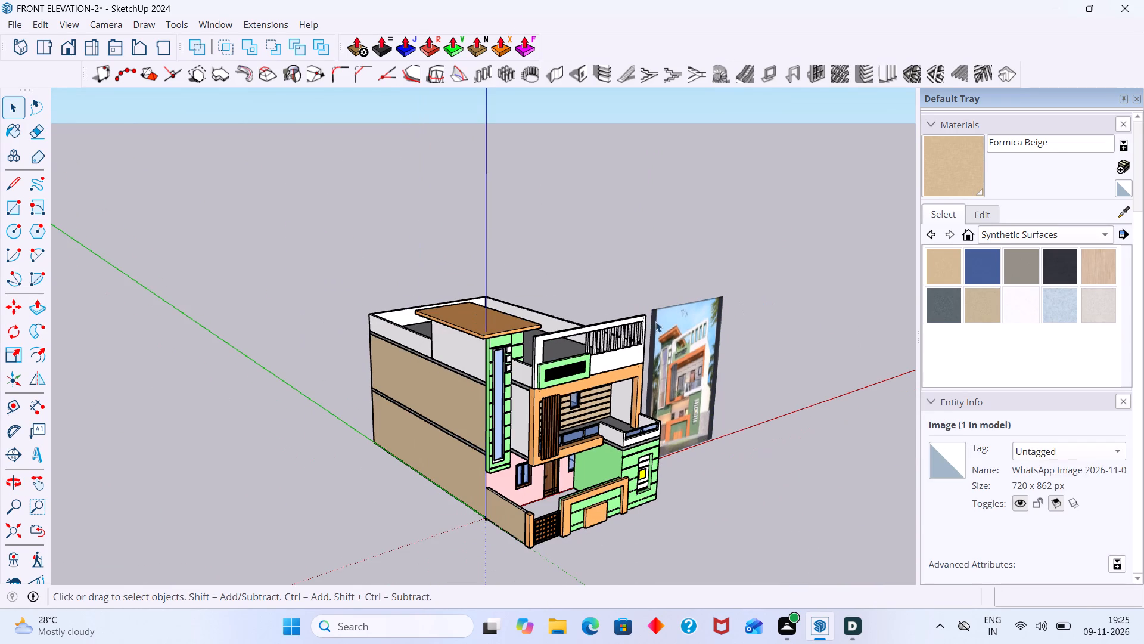
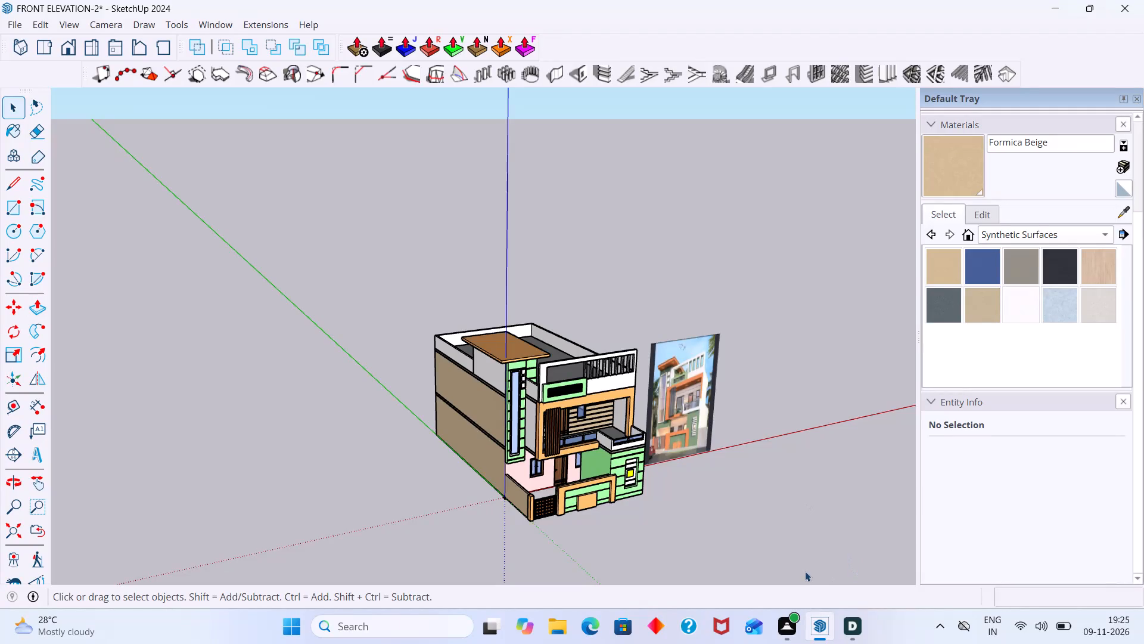
Paint the whole rooftop room block, including its overhanging roof slab, with the Formica Beige material.
{"action": "scroll", "coordinate": [801, 509], "scroll_direction": "down", "scroll_amount": 3}
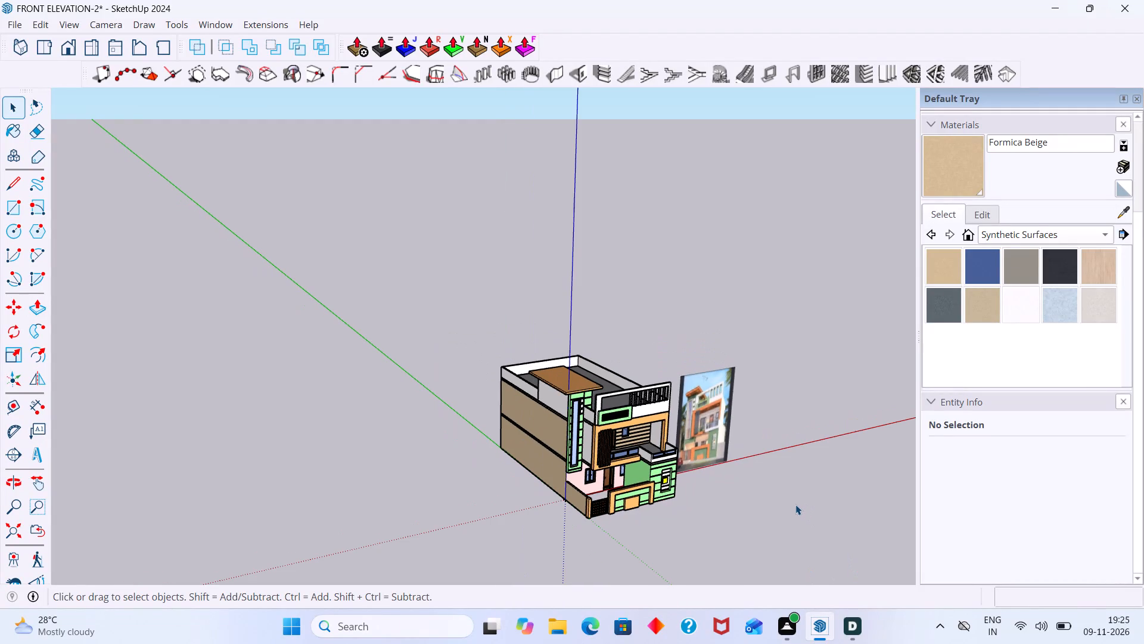
{"action": "scroll", "coordinate": [697, 453], "scroll_direction": "up", "scroll_amount": 7}
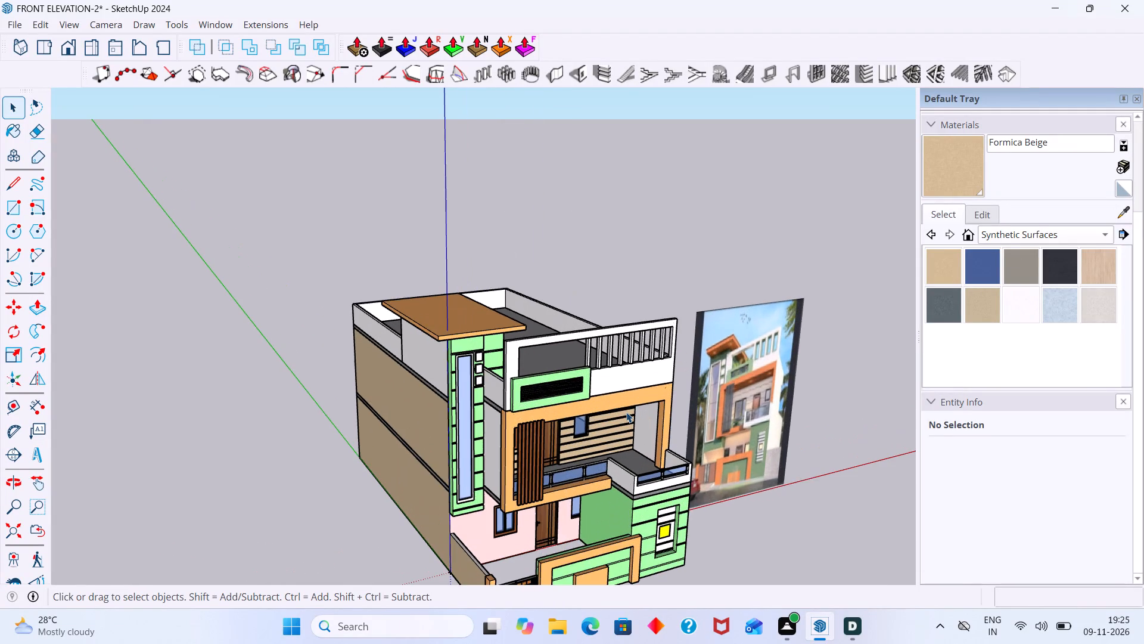
{"action": "middle_click_drag", "start_coordinate": [505, 352], "coordinate": [571, 361]}
{"action": "scroll", "coordinate": [443, 380], "scroll_direction": "up", "scroll_amount": 5}
{"action": "triple_click", "coordinate": [440, 377]}
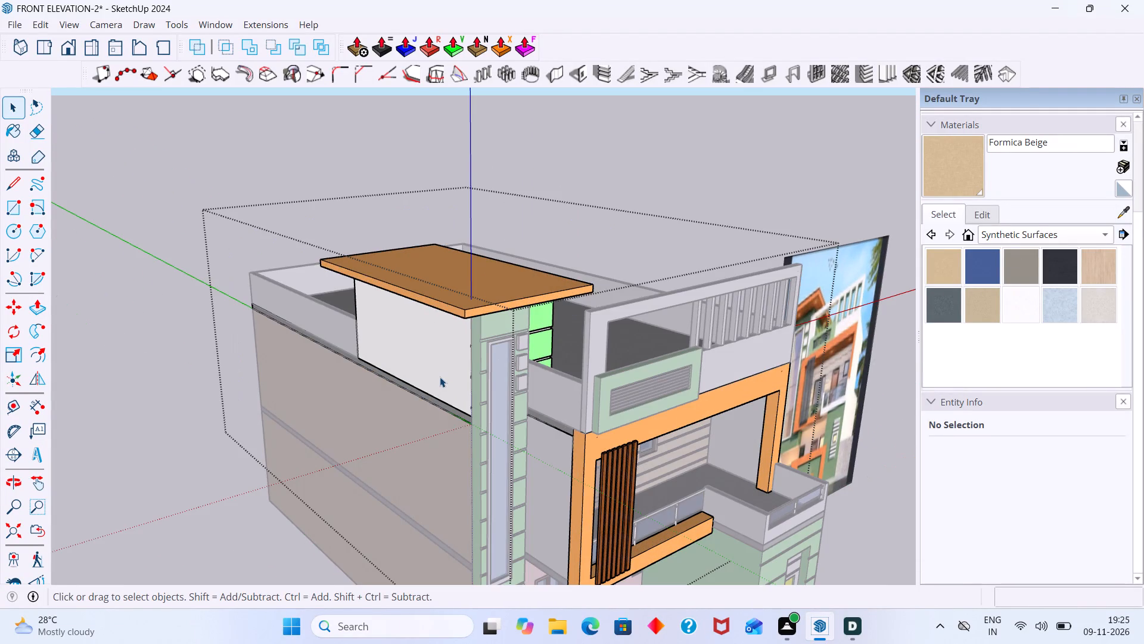
{"action": "left_click", "coordinate": [445, 369]}
{"action": "double_click", "coordinate": [445, 369]}
{"action": "left_click", "coordinate": [446, 369]}
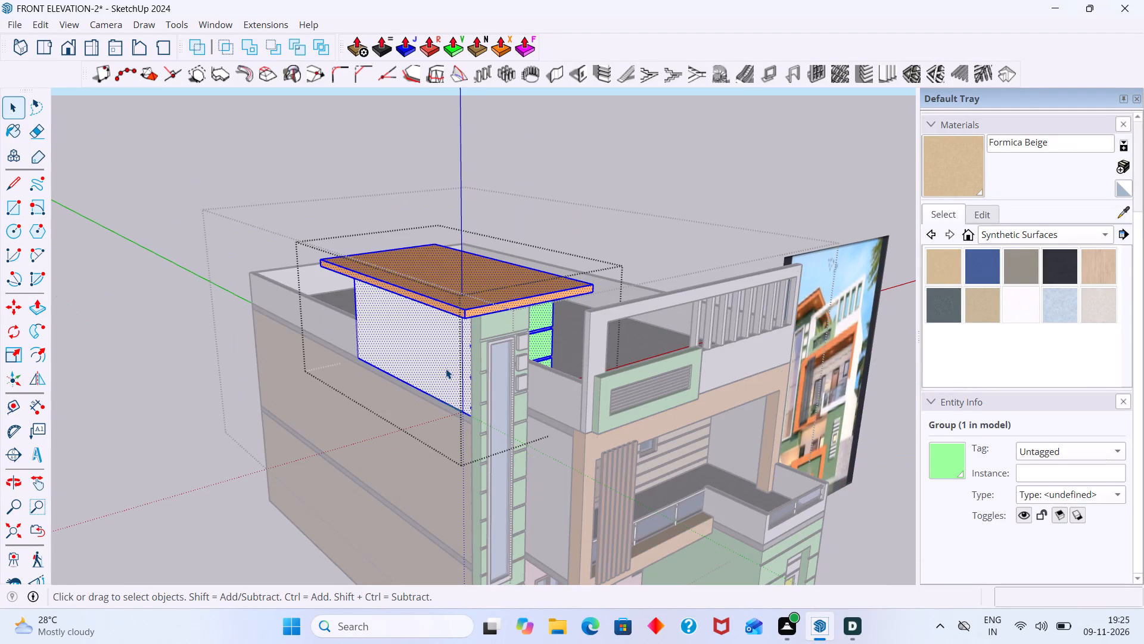
{"action": "left_click", "coordinate": [975, 180]}
{"action": "left_click", "coordinate": [434, 347]}
{"action": "scroll", "coordinate": [434, 347], "scroll_direction": "down", "scroll_amount": 2}
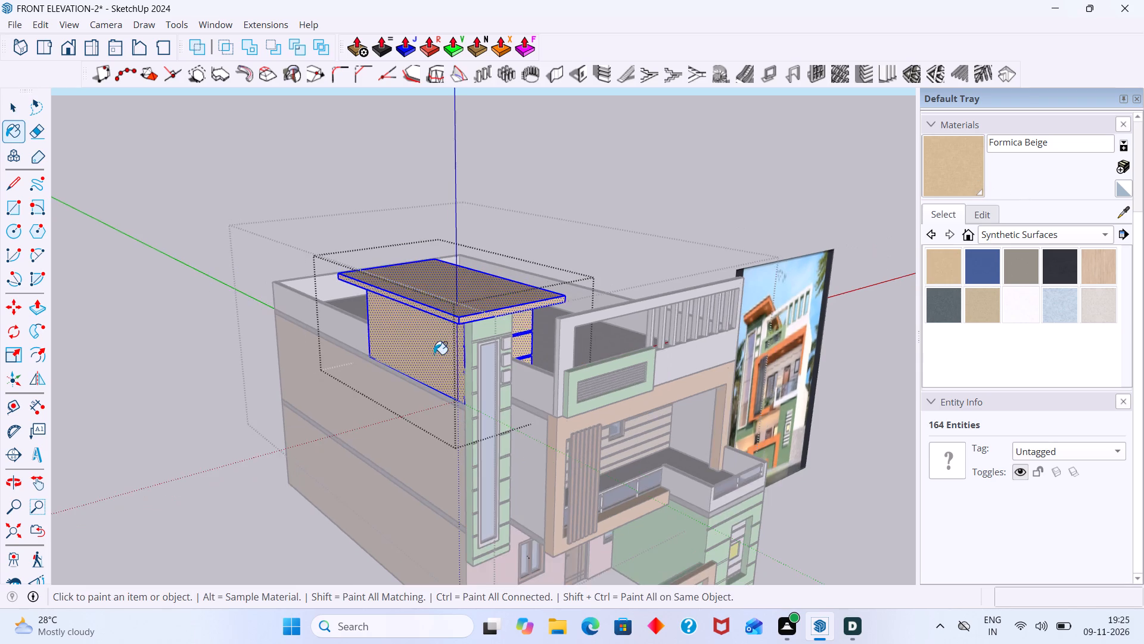
{"action": "middle_click_drag", "start_coordinate": [434, 354], "coordinate": [534, 355]}
{"action": "scroll", "coordinate": [341, 386], "scroll_direction": "up", "scroll_amount": 3}
{"action": "key", "text": "space"}
{"action": "left_click", "coordinate": [865, 198]}
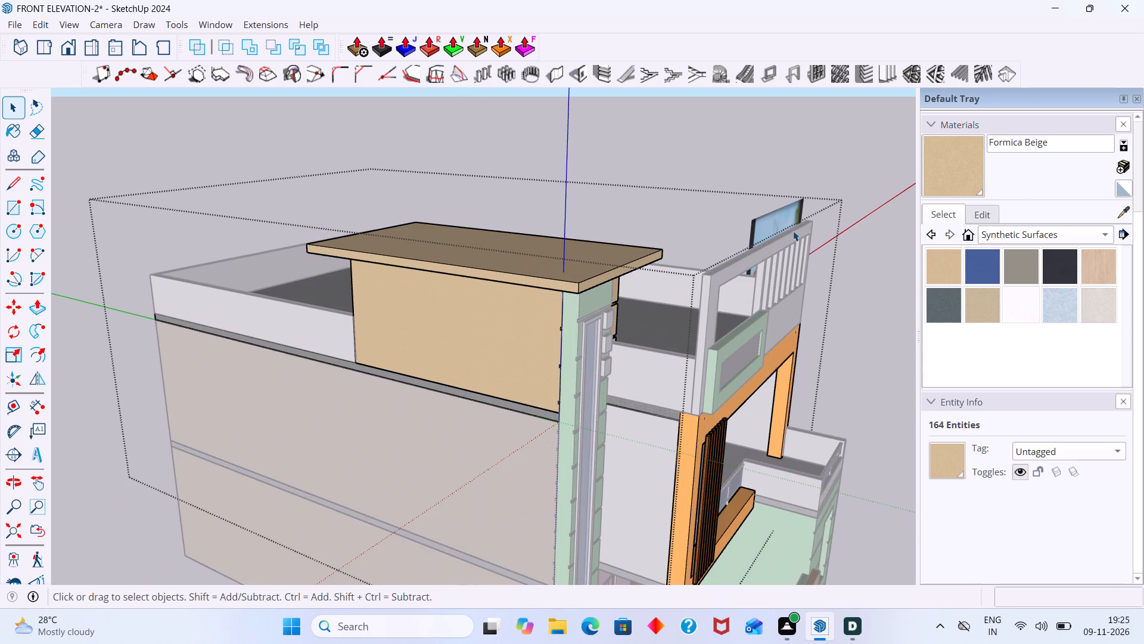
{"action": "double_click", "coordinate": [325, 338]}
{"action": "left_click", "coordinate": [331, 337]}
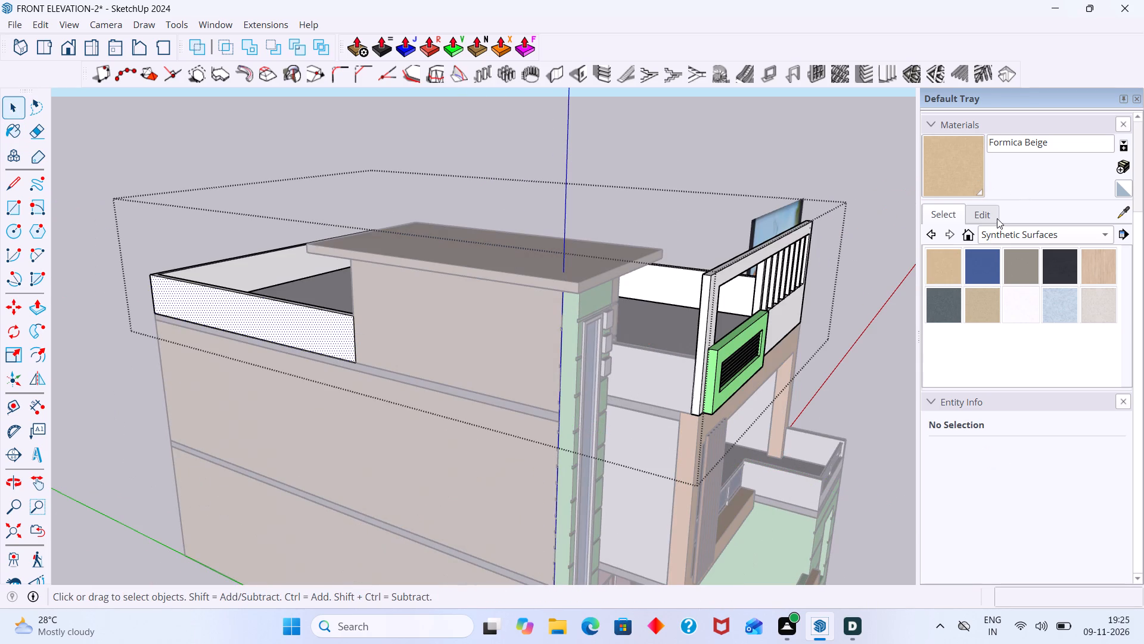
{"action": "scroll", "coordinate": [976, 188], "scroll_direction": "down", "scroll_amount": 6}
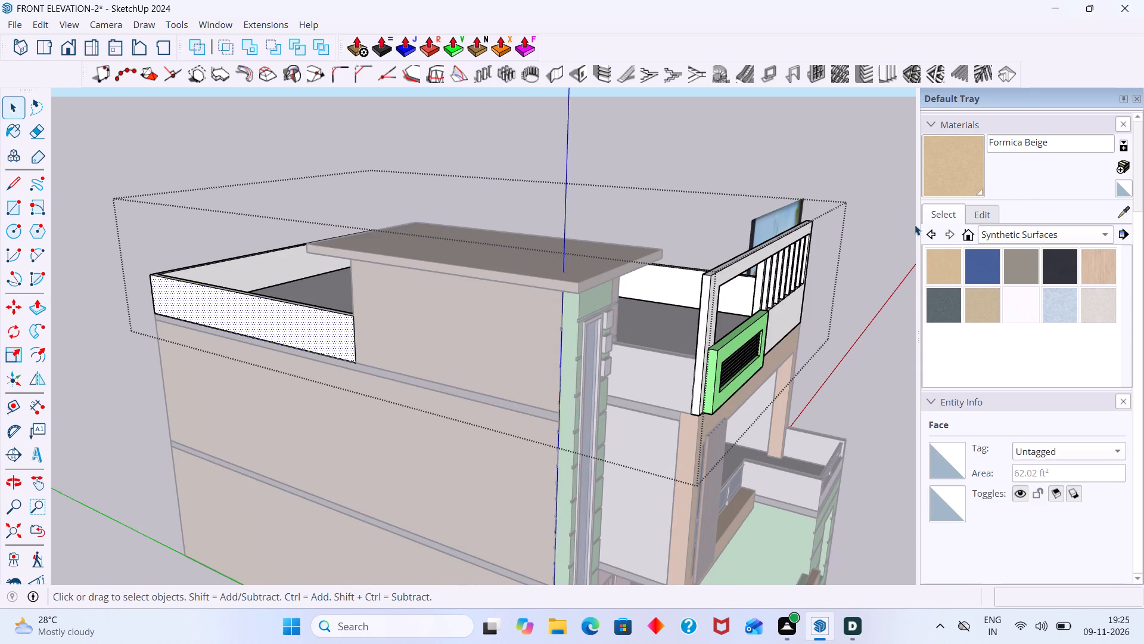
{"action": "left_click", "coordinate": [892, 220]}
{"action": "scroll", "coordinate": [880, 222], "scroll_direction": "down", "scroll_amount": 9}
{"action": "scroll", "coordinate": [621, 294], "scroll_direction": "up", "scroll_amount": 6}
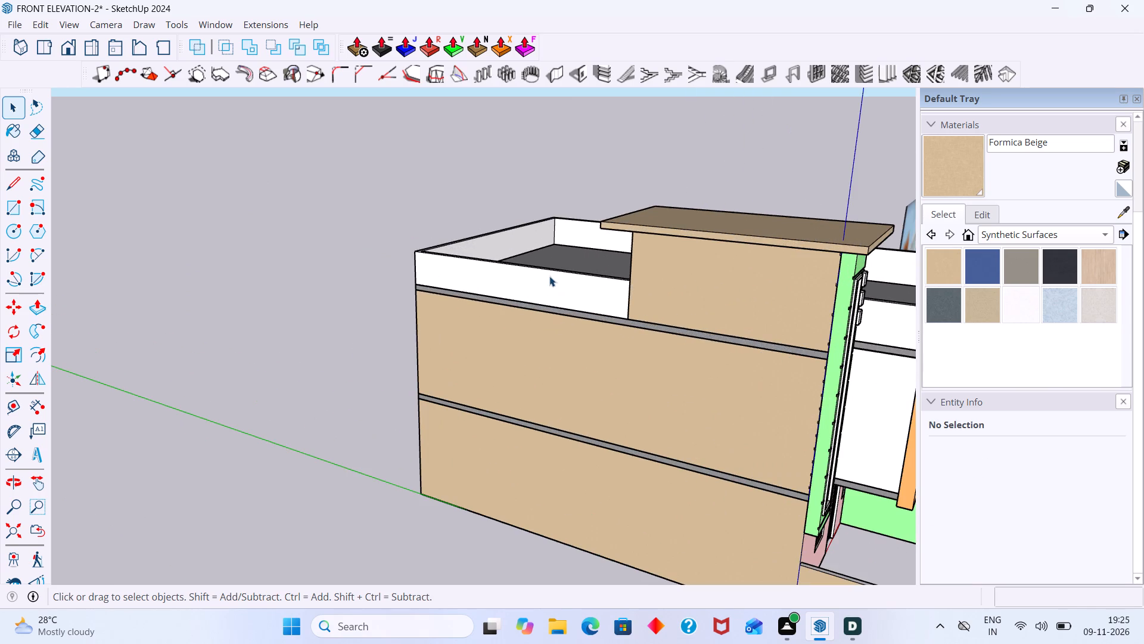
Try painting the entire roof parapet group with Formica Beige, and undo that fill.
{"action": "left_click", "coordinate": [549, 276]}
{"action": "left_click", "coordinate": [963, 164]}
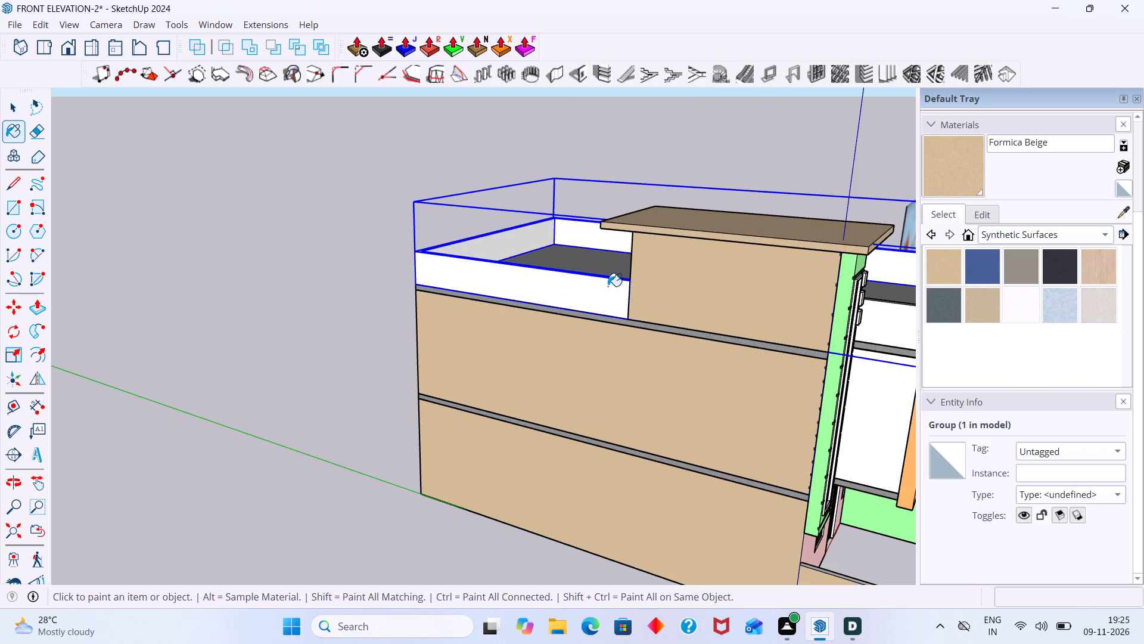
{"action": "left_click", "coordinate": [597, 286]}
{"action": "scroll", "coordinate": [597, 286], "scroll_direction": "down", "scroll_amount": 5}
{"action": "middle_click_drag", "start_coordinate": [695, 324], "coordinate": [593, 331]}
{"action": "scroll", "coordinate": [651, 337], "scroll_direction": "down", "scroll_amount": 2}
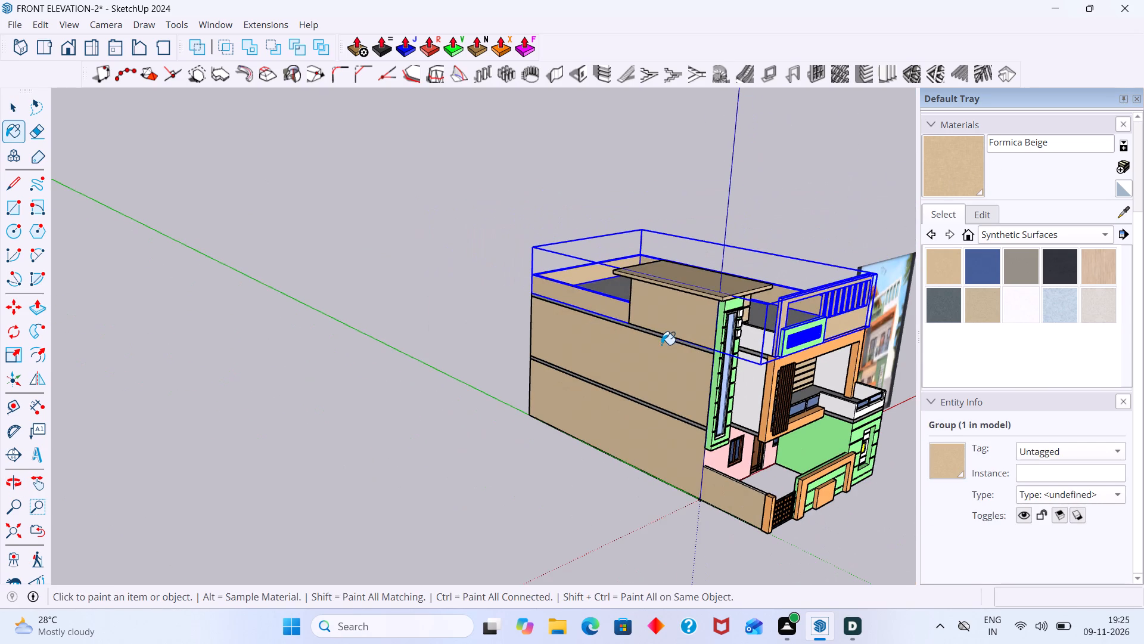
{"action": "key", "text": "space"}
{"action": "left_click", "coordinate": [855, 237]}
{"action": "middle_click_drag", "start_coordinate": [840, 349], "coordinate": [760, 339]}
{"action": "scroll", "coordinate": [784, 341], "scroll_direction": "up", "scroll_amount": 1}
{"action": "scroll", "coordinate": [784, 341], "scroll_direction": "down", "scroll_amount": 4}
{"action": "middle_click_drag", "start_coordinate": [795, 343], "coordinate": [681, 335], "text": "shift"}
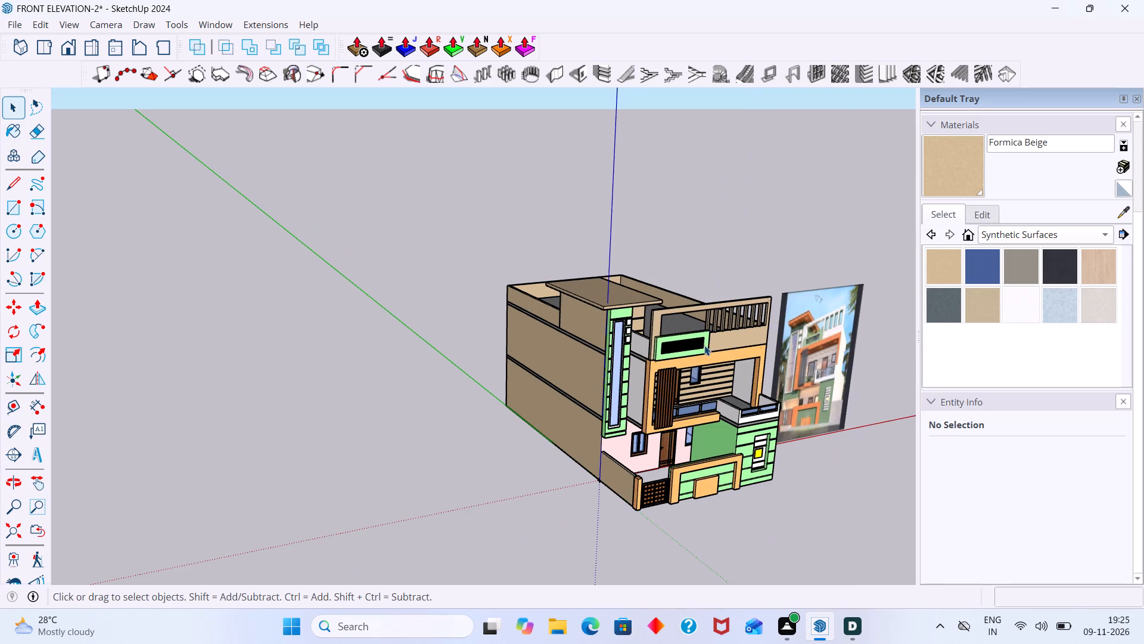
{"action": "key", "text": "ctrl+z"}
Inside the parapet group, paint the outer faces of both side walls and the rear wall with Formica Beige.
{"action": "scroll", "coordinate": [628, 350], "scroll_direction": "up", "scroll_amount": 6}
{"action": "middle_click_drag", "start_coordinate": [625, 338], "coordinate": [707, 335]}
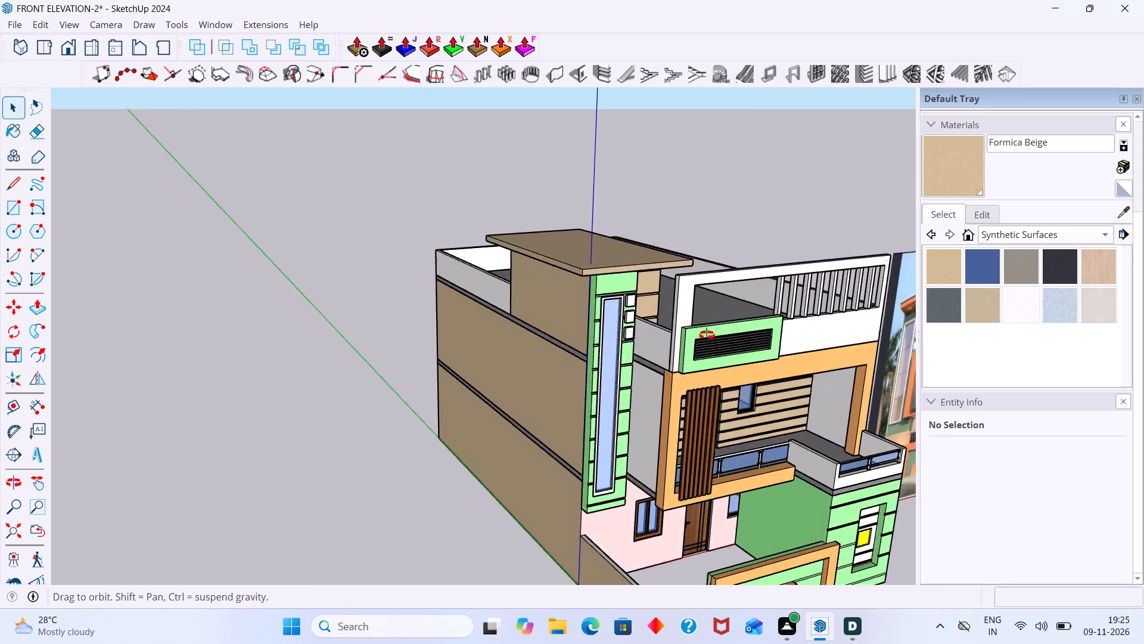
{"action": "middle_click_drag", "start_coordinate": [707, 335], "coordinate": [866, 334]}
{"action": "scroll", "coordinate": [309, 303], "scroll_direction": "up", "scroll_amount": 6}
{"action": "double_click", "coordinate": [331, 291]}
{"action": "double_click", "coordinate": [340, 290]}
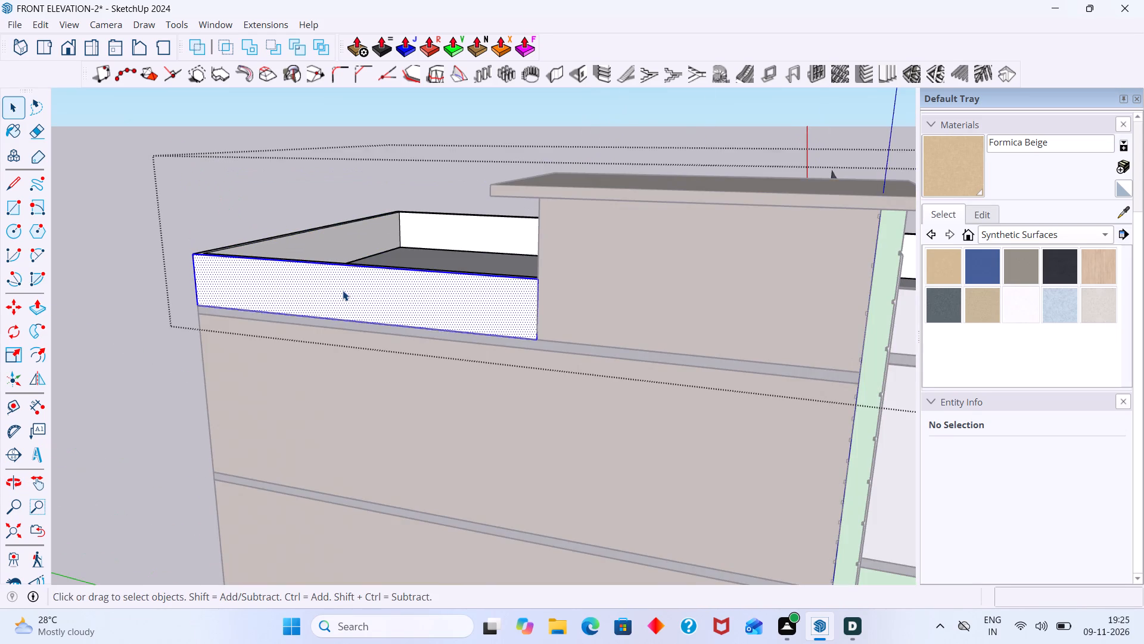
{"action": "left_click", "coordinate": [964, 169]}
{"action": "left_click", "coordinate": [417, 312]}
{"action": "scroll", "coordinate": [425, 307], "scroll_direction": "down", "scroll_amount": 2}
{"action": "middle_click_drag", "start_coordinate": [436, 315], "coordinate": [838, 314]}
{"action": "scroll", "coordinate": [281, 431], "scroll_direction": "up", "scroll_amount": 3}
{"action": "left_click", "coordinate": [184, 359]}
{"action": "scroll", "coordinate": [191, 352], "scroll_direction": "down", "scroll_amount": 3}
{"action": "middle_click_drag", "start_coordinate": [232, 352], "coordinate": [503, 360]}
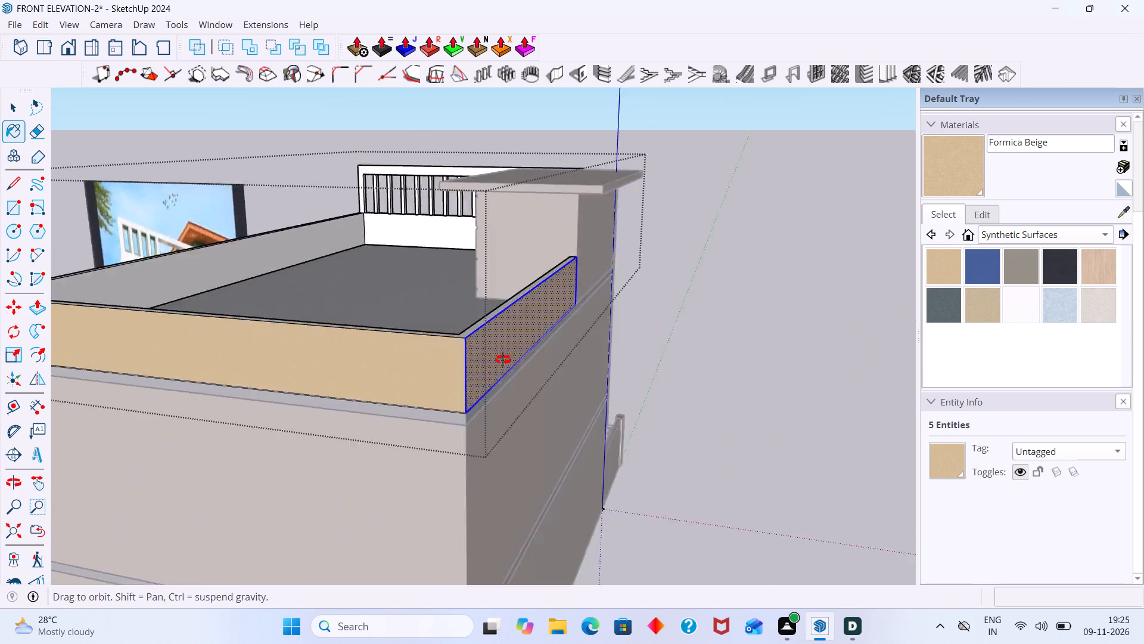
{"action": "middle_click_drag", "start_coordinate": [503, 360], "coordinate": [517, 357]}
{"action": "scroll", "coordinate": [471, 366], "scroll_direction": "down", "scroll_amount": 4}
{"action": "middle_click_drag", "start_coordinate": [346, 388], "coordinate": [542, 354]}
{"action": "scroll", "coordinate": [558, 329], "scroll_direction": "up", "scroll_amount": 3}
{"action": "left_click", "coordinate": [614, 286]}
Paint the parapet's top edge, the inner face beside the reference image, and the front wall's inner face with Formica Beige.
{"action": "middle_click_drag", "start_coordinate": [615, 286], "coordinate": [741, 350]}
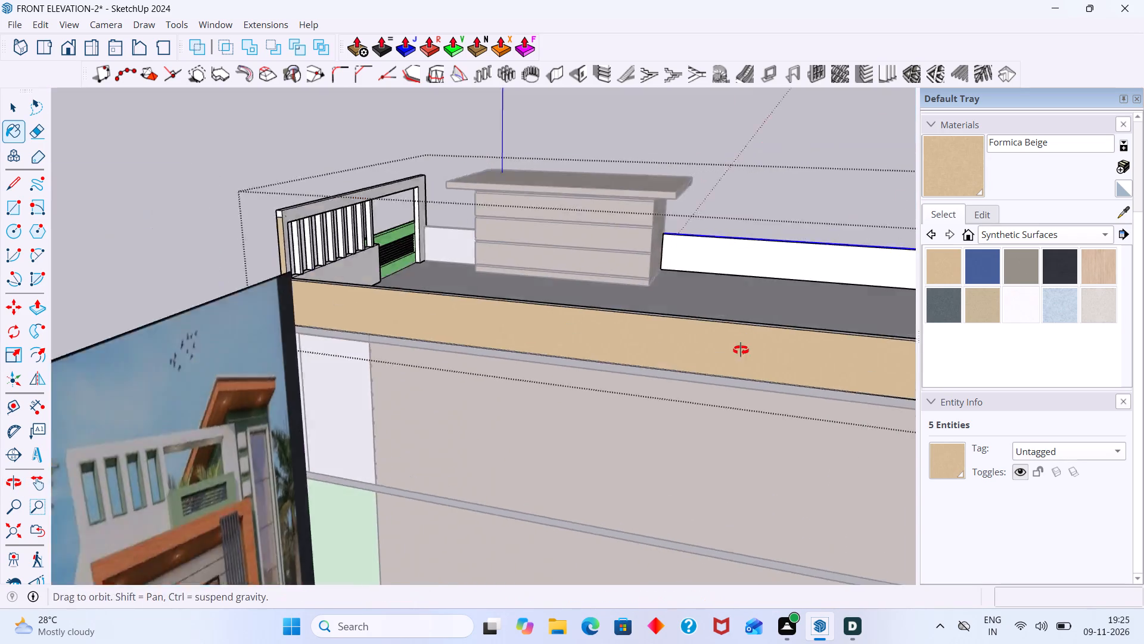
{"action": "middle_click_drag", "start_coordinate": [741, 350], "coordinate": [743, 351]}
{"action": "scroll", "coordinate": [741, 351], "scroll_direction": "down", "scroll_amount": 3}
{"action": "middle_click_drag", "start_coordinate": [730, 359], "coordinate": [451, 438]}
{"action": "middle_click_drag", "start_coordinate": [312, 311], "coordinate": [105, 347]}
{"action": "scroll", "coordinate": [273, 349], "scroll_direction": "up", "scroll_amount": 4}
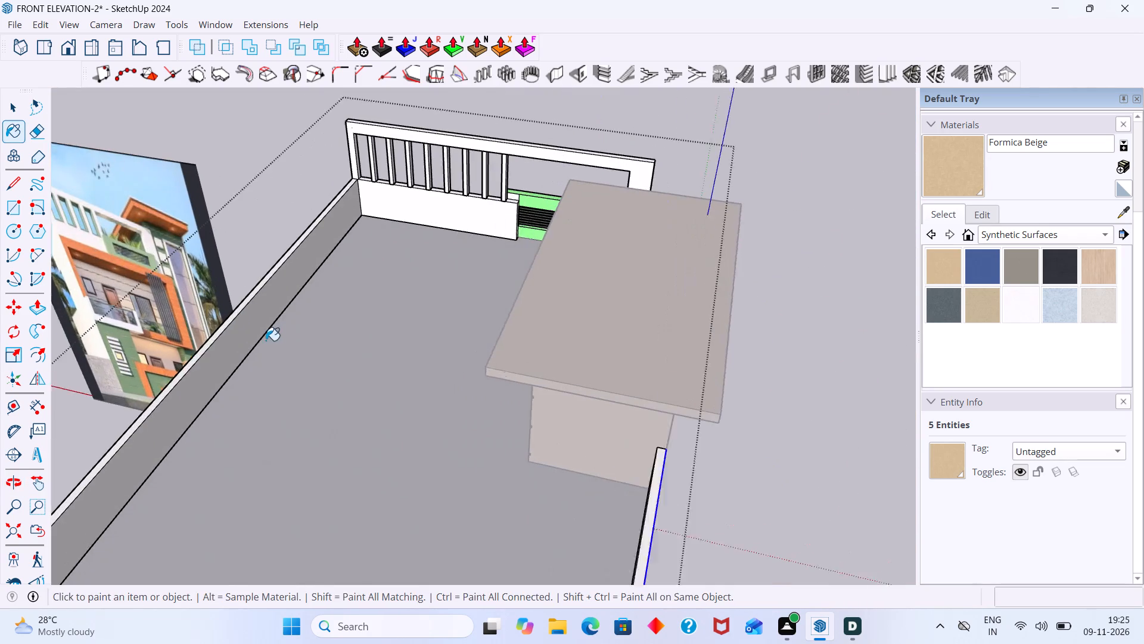
{"action": "scroll", "coordinate": [266, 340], "scroll_direction": "up", "scroll_amount": 1}
{"action": "left_click", "coordinate": [241, 331]}
{"action": "scroll", "coordinate": [231, 326], "scroll_direction": "up", "scroll_amount": 6}
{"action": "left_click", "coordinate": [218, 319]}
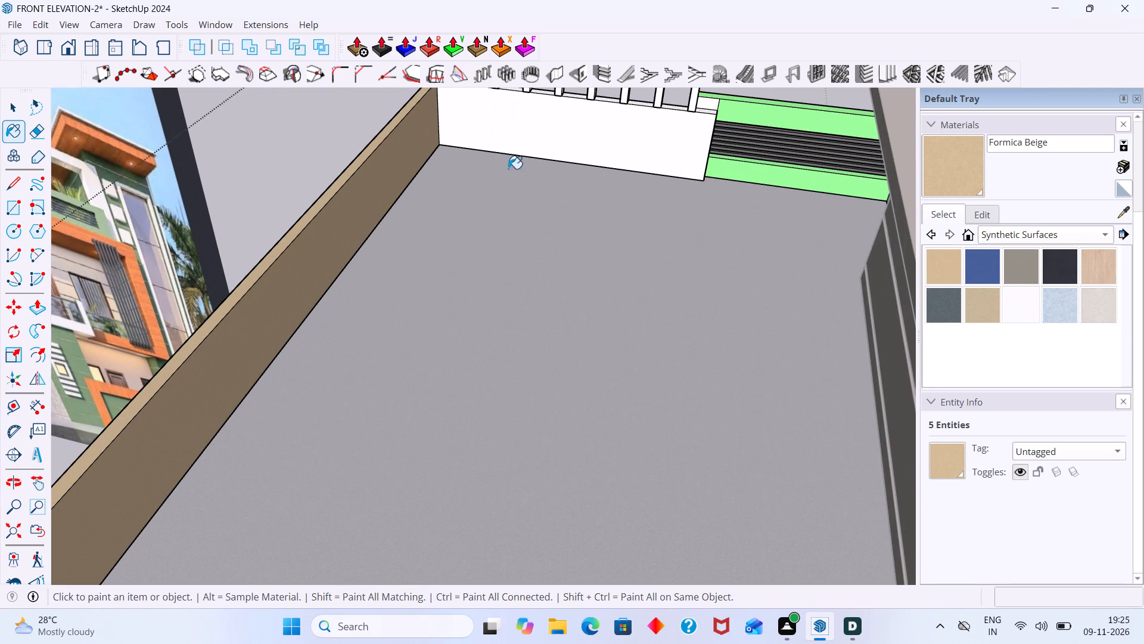
{"action": "left_click", "coordinate": [519, 151]}
Paint the inner faces of the rear parapet and the side parapet by the rooftop room with Formica Beige.
{"action": "scroll", "coordinate": [521, 150], "scroll_direction": "down", "scroll_amount": 10}
{"action": "middle_click_drag", "start_coordinate": [623, 263], "coordinate": [856, 274]}
{"action": "scroll", "coordinate": [790, 271], "scroll_direction": "up", "scroll_amount": 4}
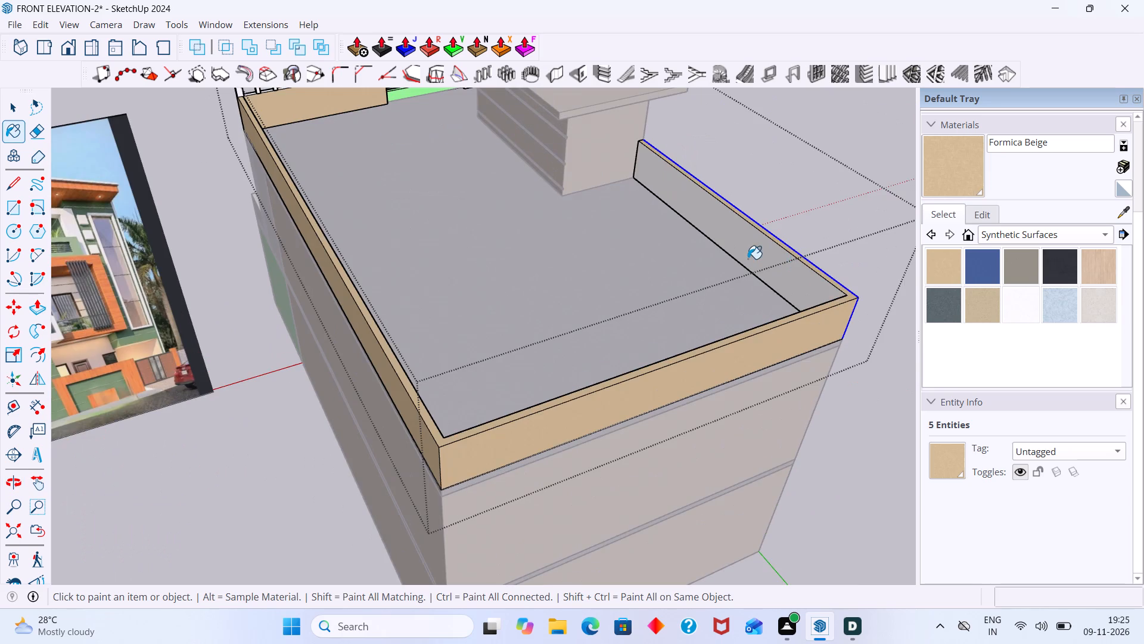
{"action": "left_click", "coordinate": [749, 253]}
{"action": "scroll", "coordinate": [826, 303], "scroll_direction": "down", "scroll_amount": 2}
{"action": "middle_click_drag", "start_coordinate": [776, 376], "coordinate": [977, 382]}
{"action": "middle_click_drag", "start_coordinate": [639, 250], "coordinate": [822, 241]}
{"action": "scroll", "coordinate": [808, 171], "scroll_direction": "up", "scroll_amount": 5}
{"action": "left_click", "coordinate": [812, 160]}
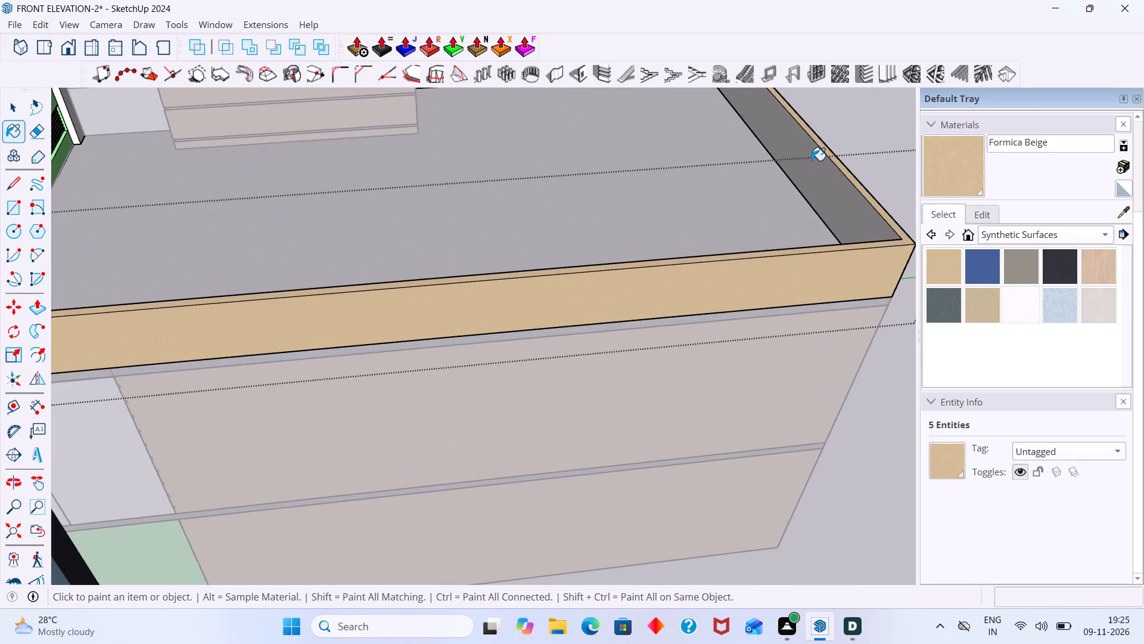
{"action": "scroll", "coordinate": [812, 160], "scroll_direction": "down", "scroll_amount": 14}
{"action": "middle_click_drag", "start_coordinate": [677, 241], "coordinate": [483, 243]}
{"action": "key", "text": "space"}
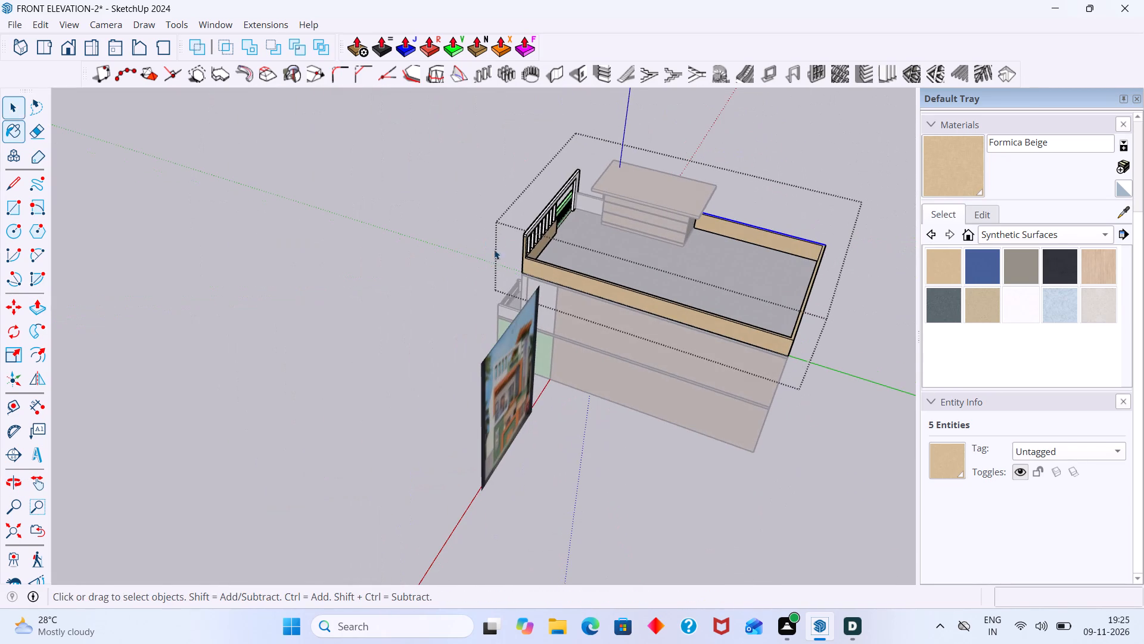
{"action": "left_click", "coordinate": [765, 144]}
Save the front elevation model.
{"action": "scroll", "coordinate": [663, 203], "scroll_direction": "down", "scroll_amount": 4}
{"action": "middle_click_drag", "start_coordinate": [571, 271], "coordinate": [896, 256]}
{"action": "middle_click_drag", "start_coordinate": [481, 308], "coordinate": [715, 295]}
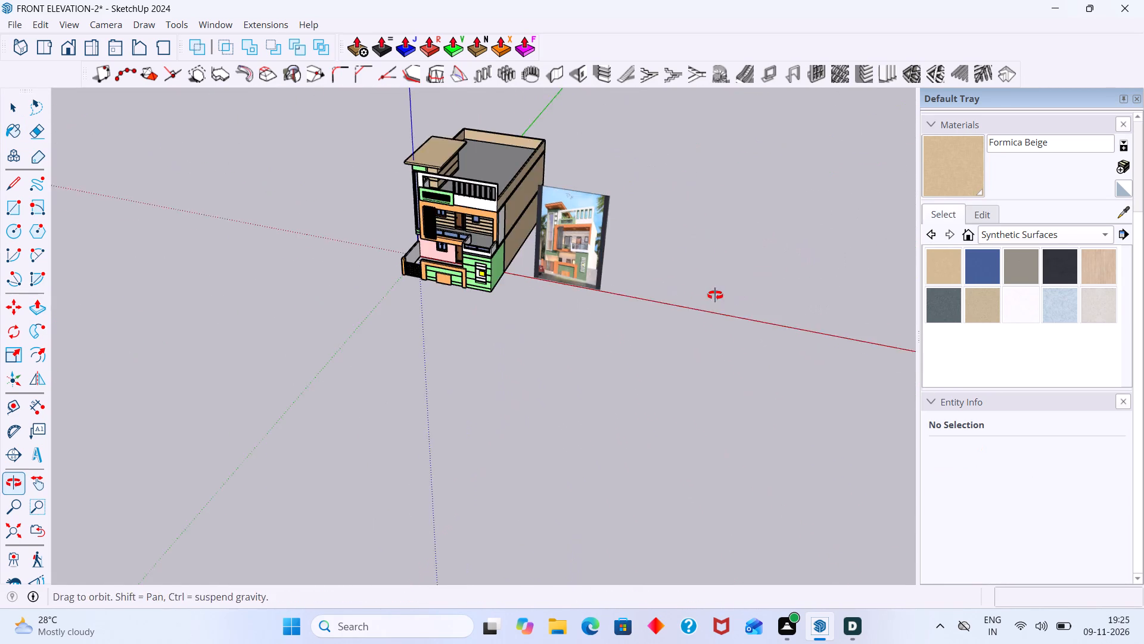
{"action": "middle_click_drag", "start_coordinate": [715, 295], "coordinate": [701, 287]}
{"action": "middle_click_drag", "start_coordinate": [546, 252], "coordinate": [679, 227]}
{"action": "scroll", "coordinate": [534, 253], "scroll_direction": "up", "scroll_amount": 5}
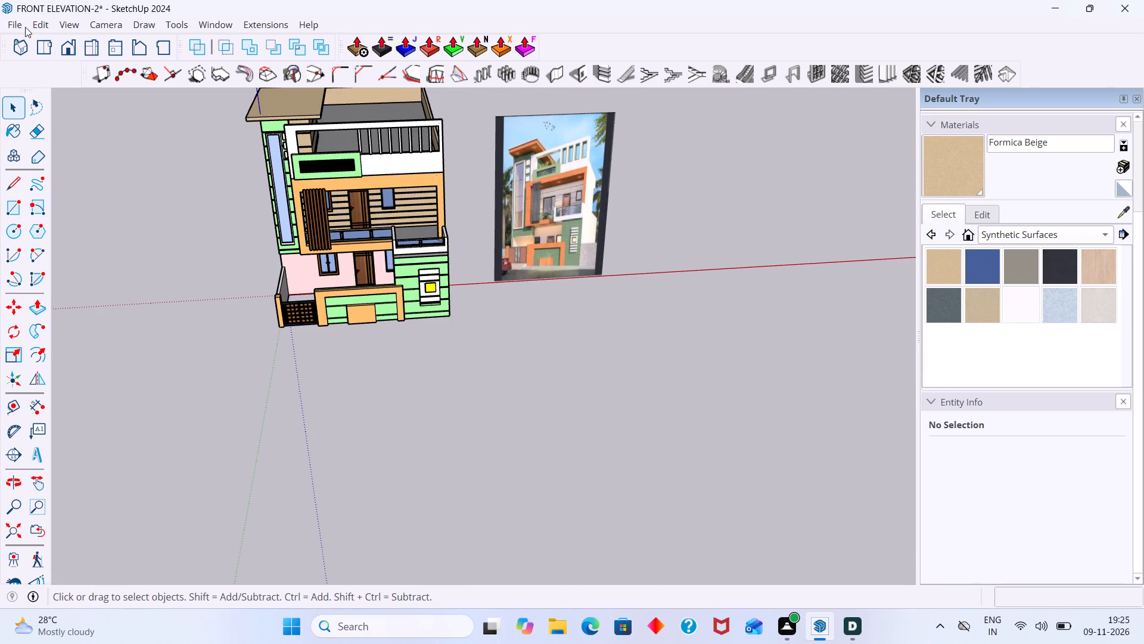
{"action": "left_click", "coordinate": [23, 26]}
{"action": "left_click", "coordinate": [53, 99]}
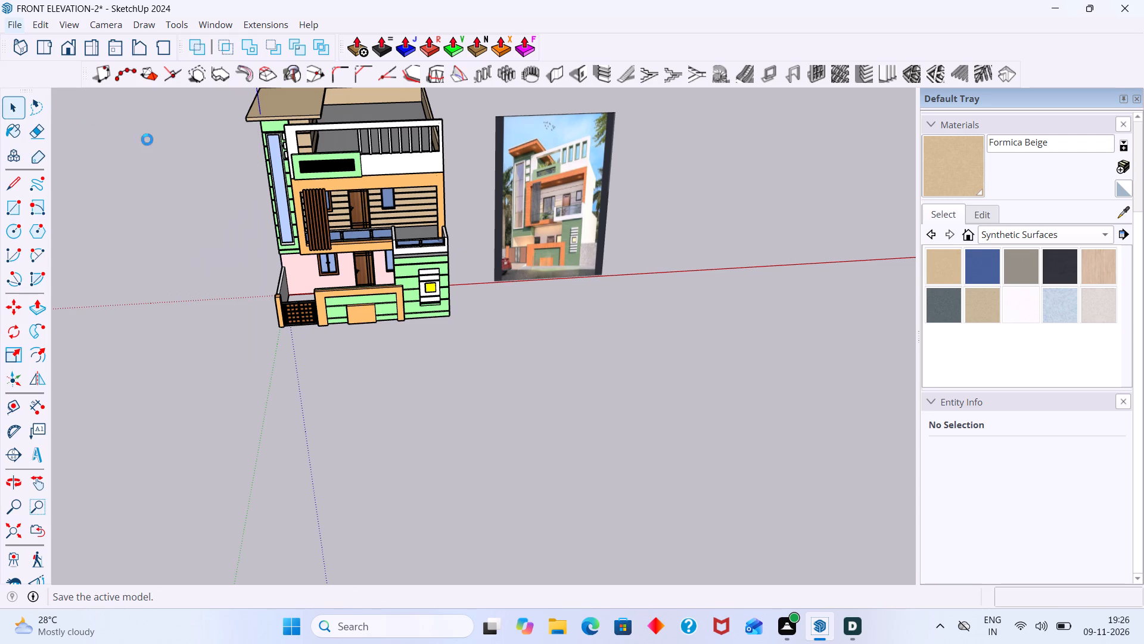
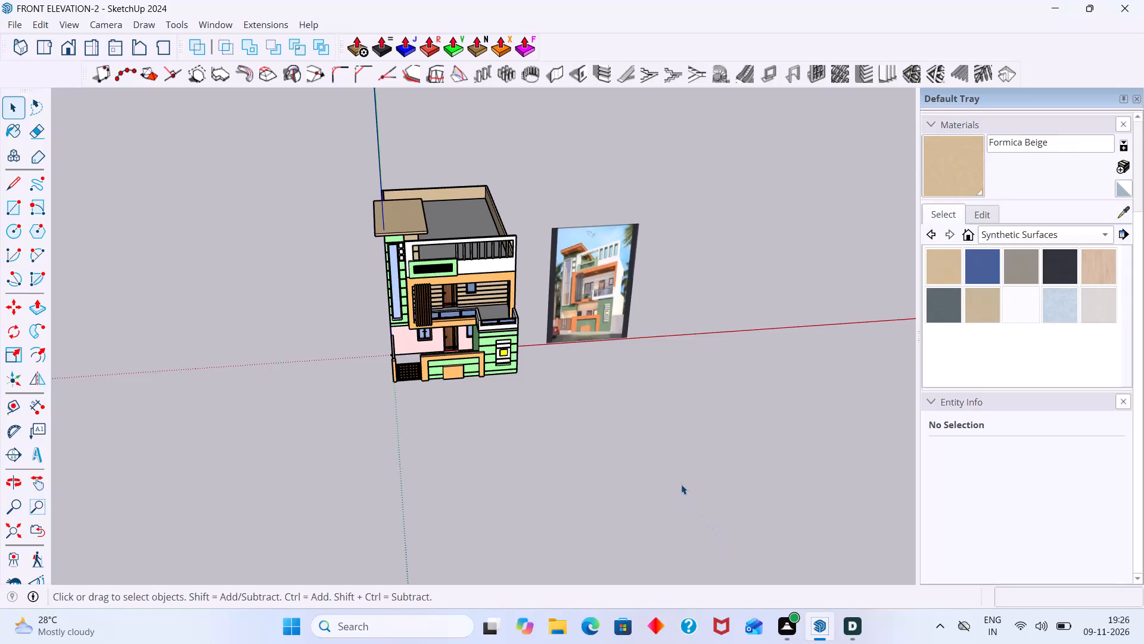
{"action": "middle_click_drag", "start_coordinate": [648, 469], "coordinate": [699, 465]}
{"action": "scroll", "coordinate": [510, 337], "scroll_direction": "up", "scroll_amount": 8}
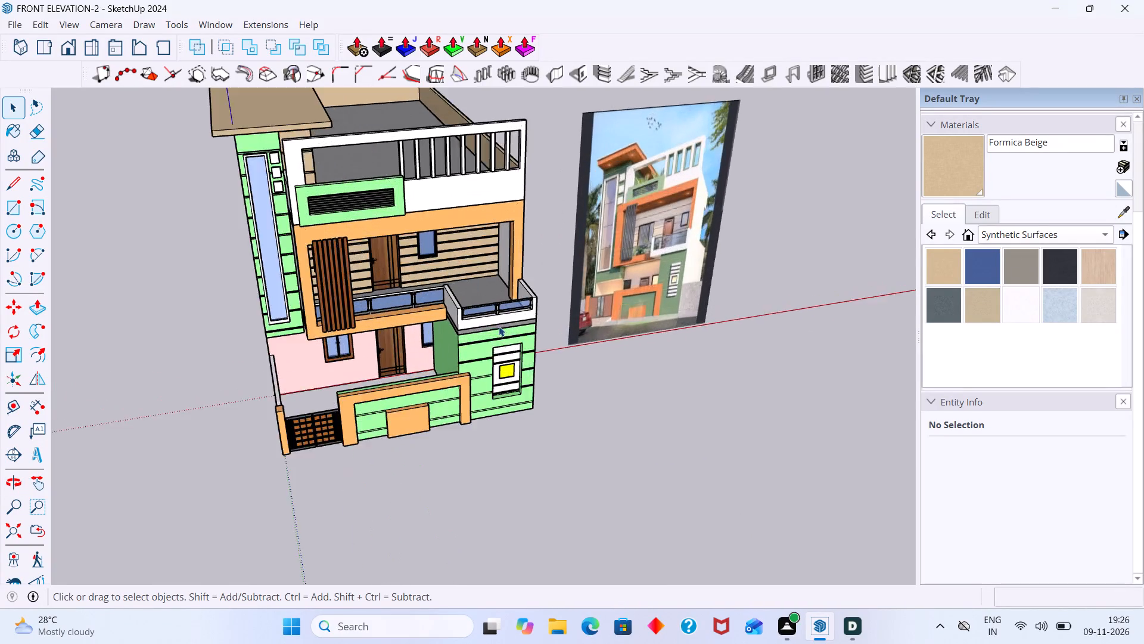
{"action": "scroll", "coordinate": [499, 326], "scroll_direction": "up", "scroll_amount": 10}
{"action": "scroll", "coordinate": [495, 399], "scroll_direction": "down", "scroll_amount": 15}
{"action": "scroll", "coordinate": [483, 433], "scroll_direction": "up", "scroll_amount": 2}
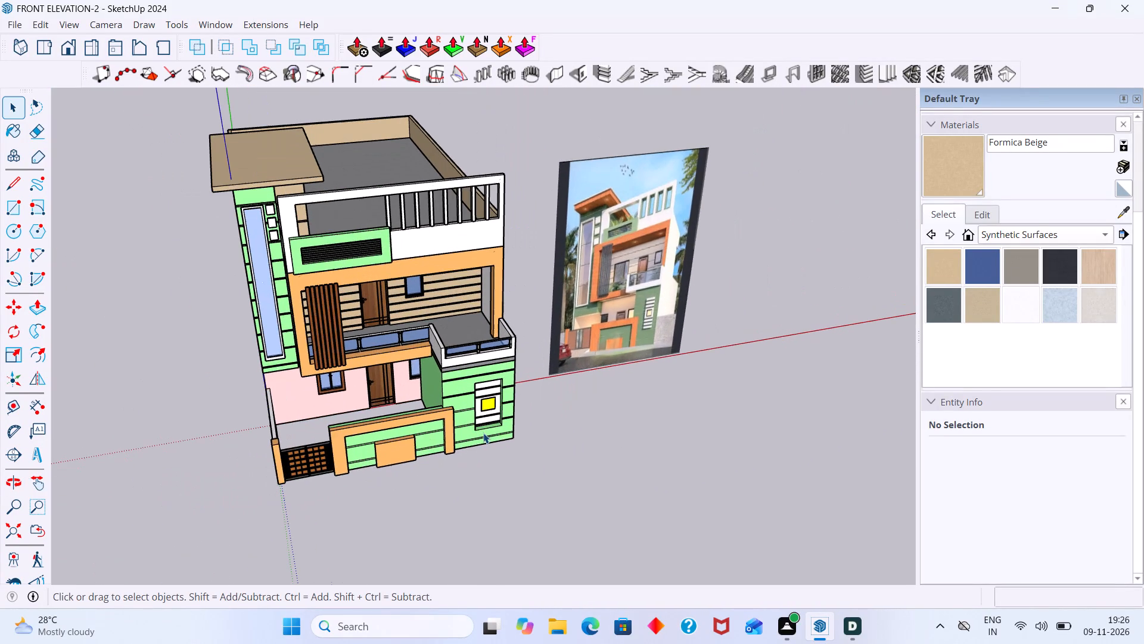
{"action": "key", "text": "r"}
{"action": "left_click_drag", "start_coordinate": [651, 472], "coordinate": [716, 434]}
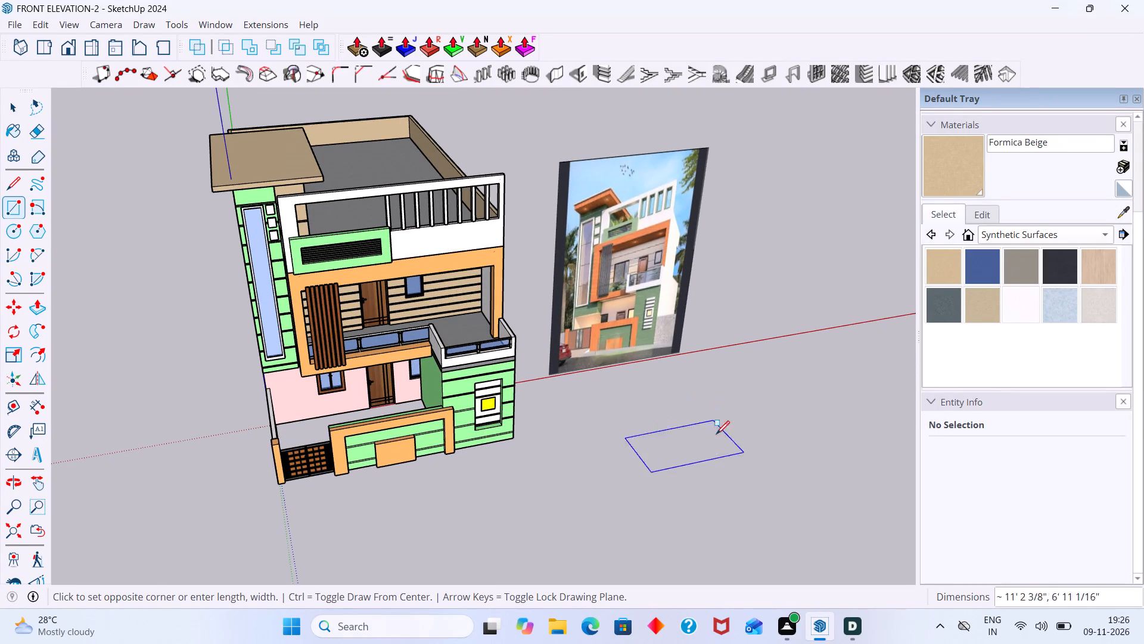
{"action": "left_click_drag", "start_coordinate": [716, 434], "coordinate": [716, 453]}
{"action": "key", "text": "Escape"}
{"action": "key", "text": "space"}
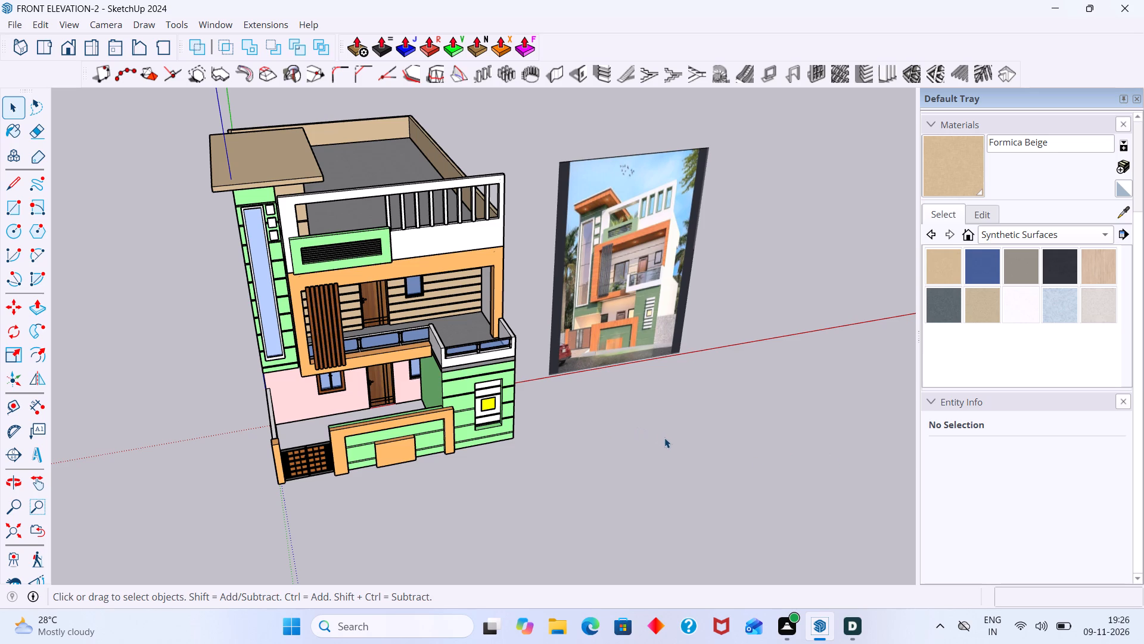
Draw an irregular zigzag chain of connected freehand line segments in the empty area beside the house, in front of the reference image.
{"action": "key", "text": "l"}
{"action": "left_click_drag", "start_coordinate": [701, 447], "coordinate": [739, 401]}
{"action": "left_click", "coordinate": [772, 410]}
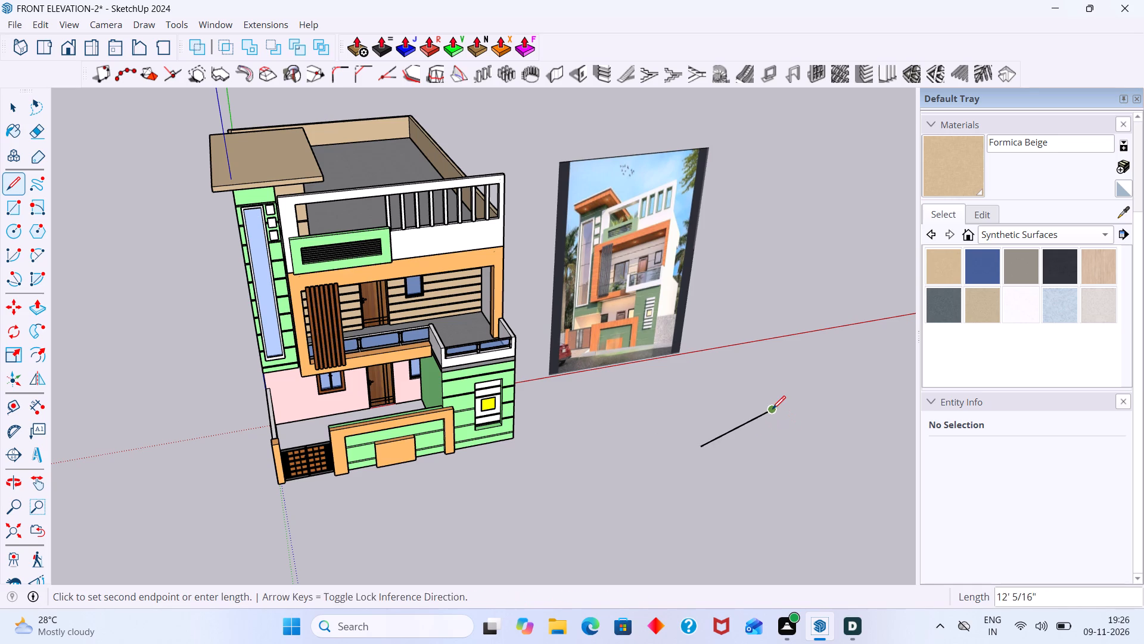
{"action": "left_click", "coordinate": [787, 361]}
{"action": "left_click", "coordinate": [842, 392]}
{"action": "left_click", "coordinate": [808, 465]}
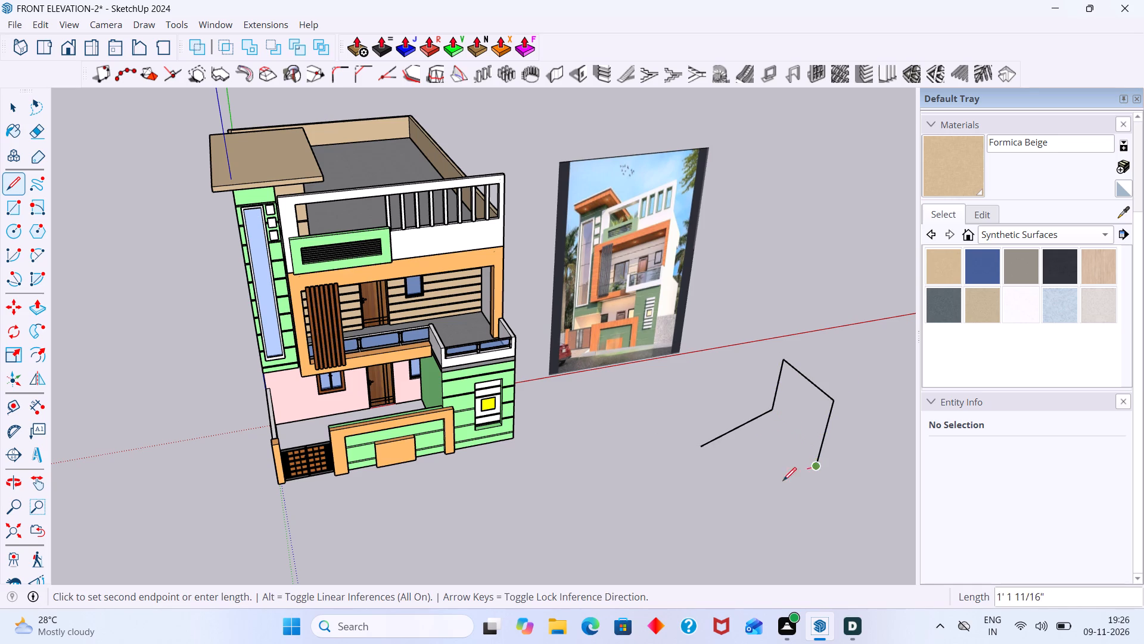
{"action": "left_click", "coordinate": [758, 484]}
{"action": "left_click", "coordinate": [767, 451]}
{"action": "left_click", "coordinate": [797, 431]}
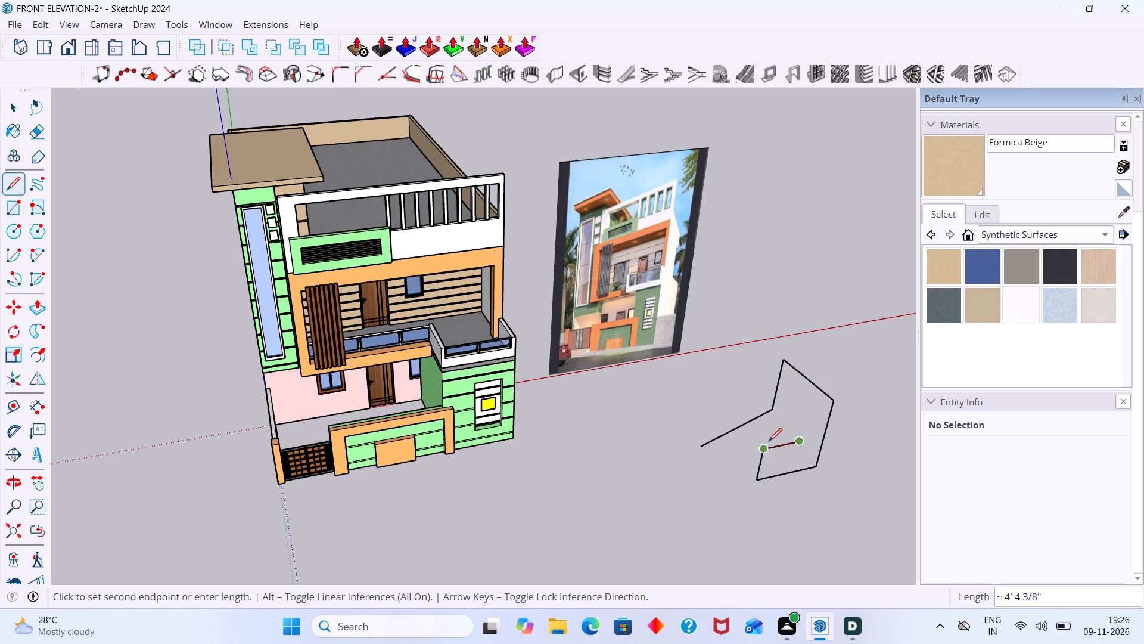
{"action": "left_click", "coordinate": [789, 423]}
{"action": "left_click", "coordinate": [749, 442]}
{"action": "left_click", "coordinate": [731, 472]}
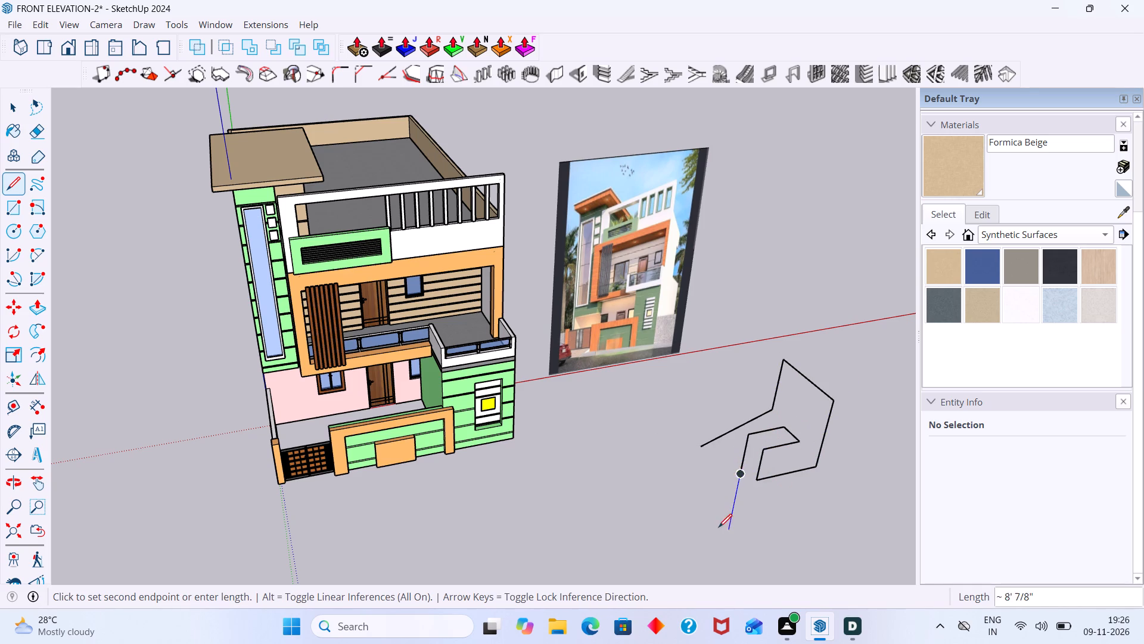
{"action": "left_click", "coordinate": [719, 527]}
{"action": "left_click", "coordinate": [713, 490]}
{"action": "left_click", "coordinate": [700, 473]}
{"action": "left_click", "coordinate": [657, 485]}
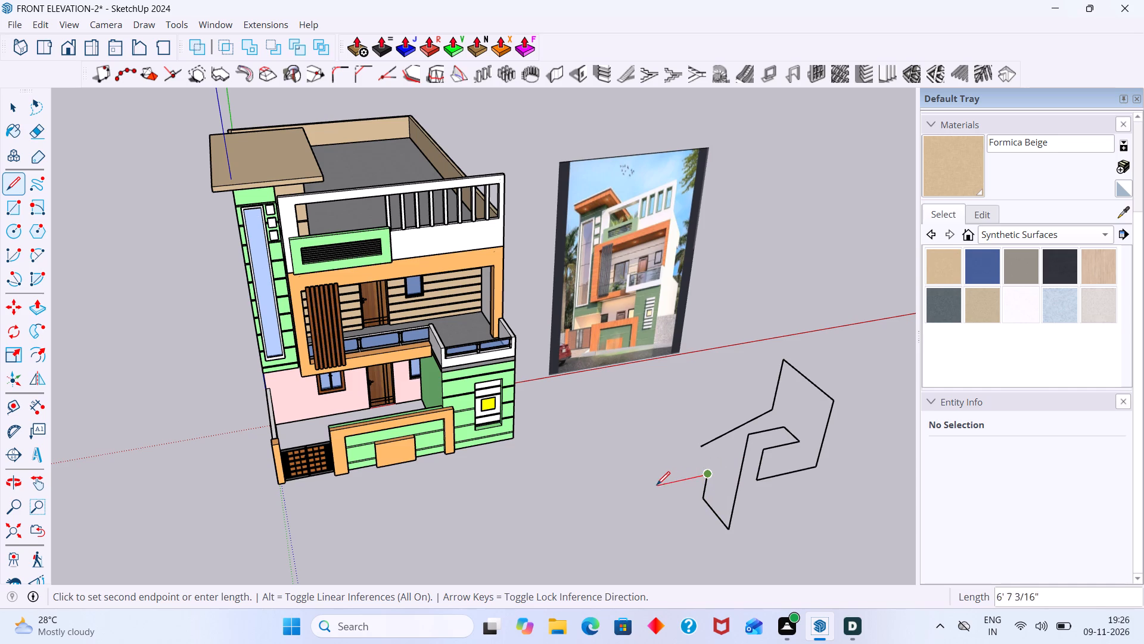
{"action": "left_click", "coordinate": [661, 416]}
{"action": "left_click", "coordinate": [723, 371]}
{"action": "left_click", "coordinate": [775, 318]}
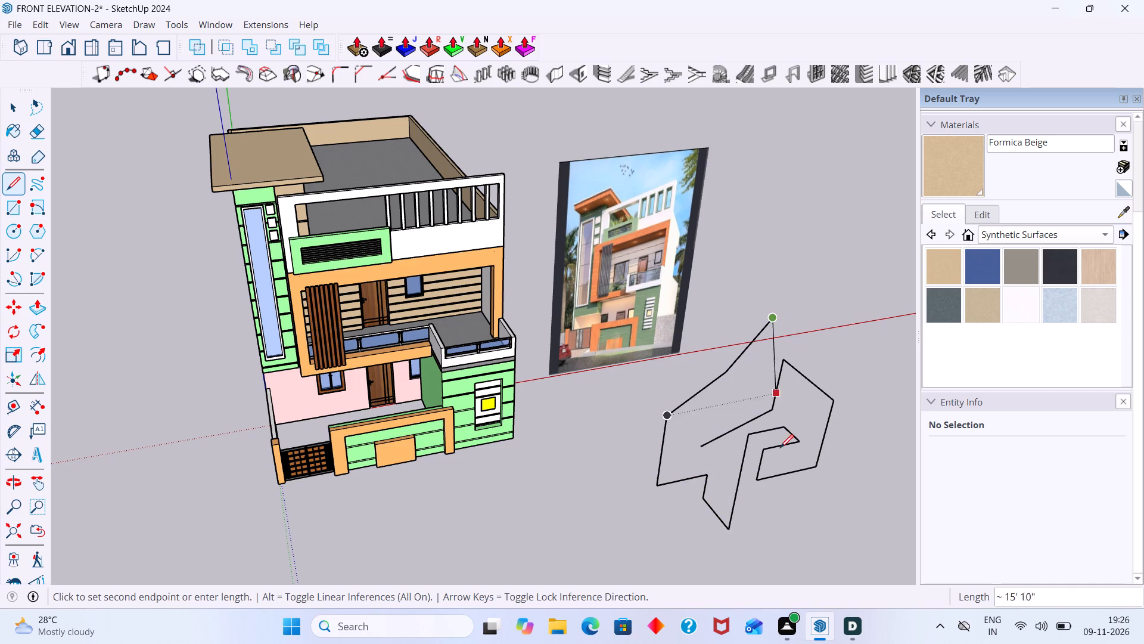
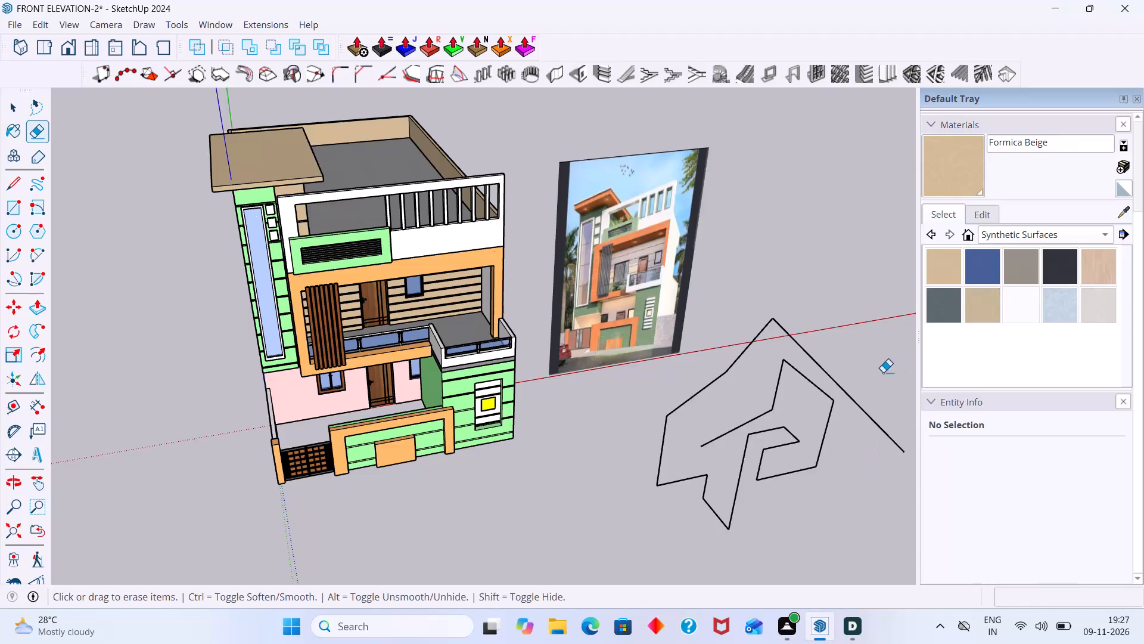
Erase all segments of the irregular zigzag line chain in front of the reference image beside the house.
{"action": "left_click_drag", "start_coordinate": [872, 376], "coordinate": [862, 380]}
{"action": "left_click_drag", "start_coordinate": [862, 380], "coordinate": [686, 521]}
{"action": "left_click_drag", "start_coordinate": [798, 500], "coordinate": [750, 387]}
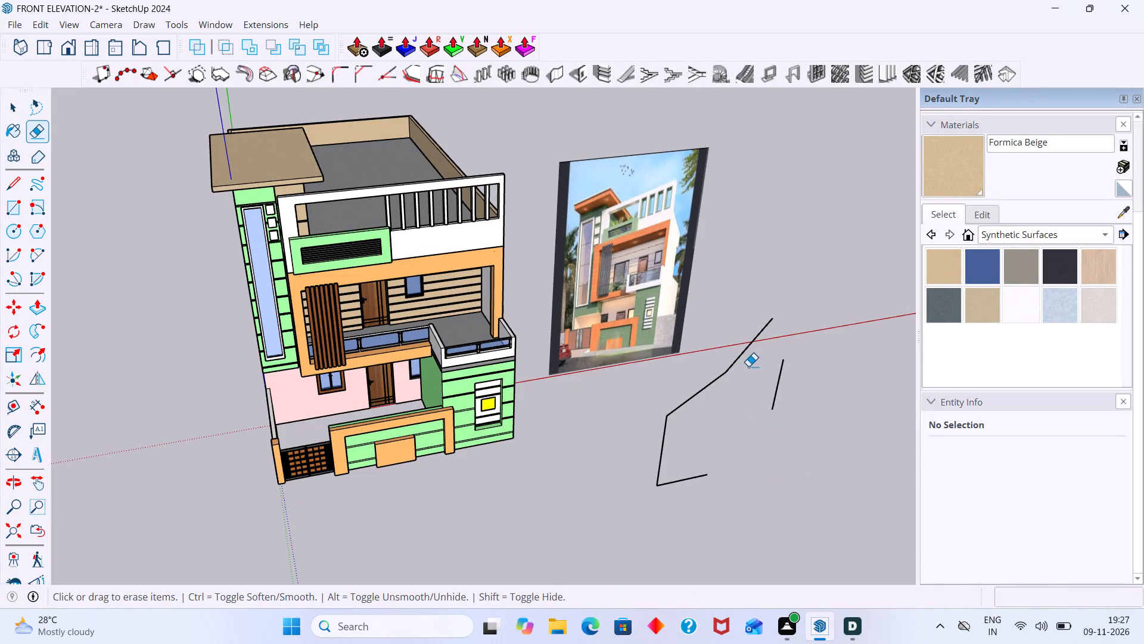
{"action": "left_click_drag", "start_coordinate": [748, 366], "coordinate": [729, 345]}
{"action": "left_click_drag", "start_coordinate": [813, 398], "coordinate": [765, 382]}
{"action": "left_click_drag", "start_coordinate": [702, 377], "coordinate": [664, 455]}
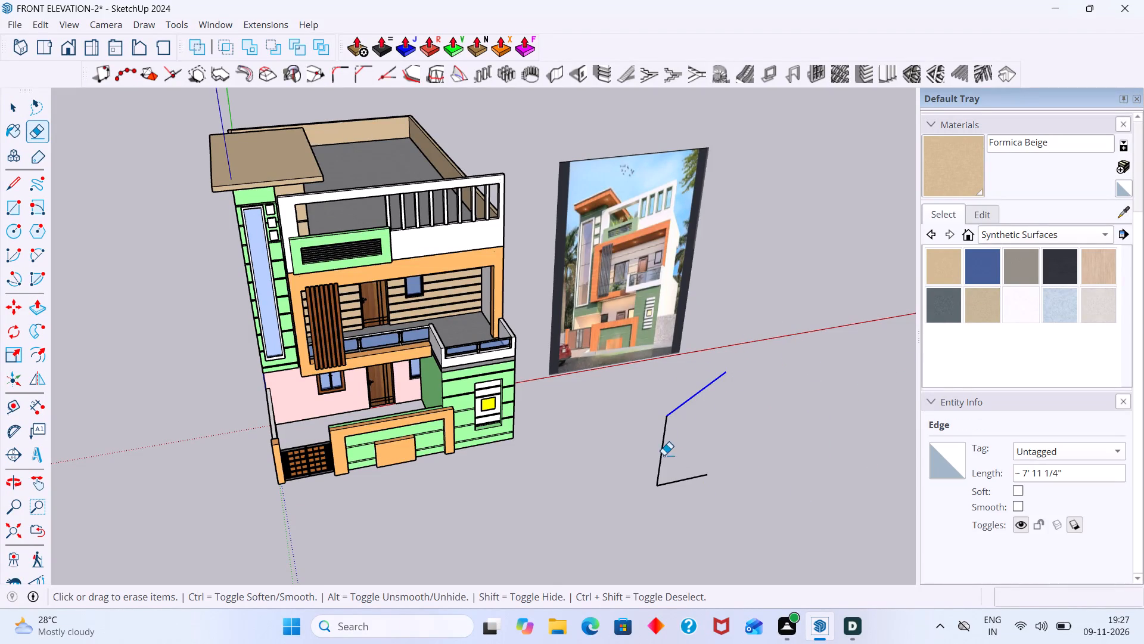
{"action": "left_click_drag", "start_coordinate": [664, 455], "coordinate": [661, 434]}
{"action": "left_click_drag", "start_coordinate": [715, 490], "coordinate": [694, 465]}
{"action": "scroll", "coordinate": [721, 468], "scroll_direction": "down", "scroll_amount": 3}
{"action": "key", "text": "space"}
{"action": "scroll", "coordinate": [757, 431], "scroll_direction": "down", "scroll_amount": 6}
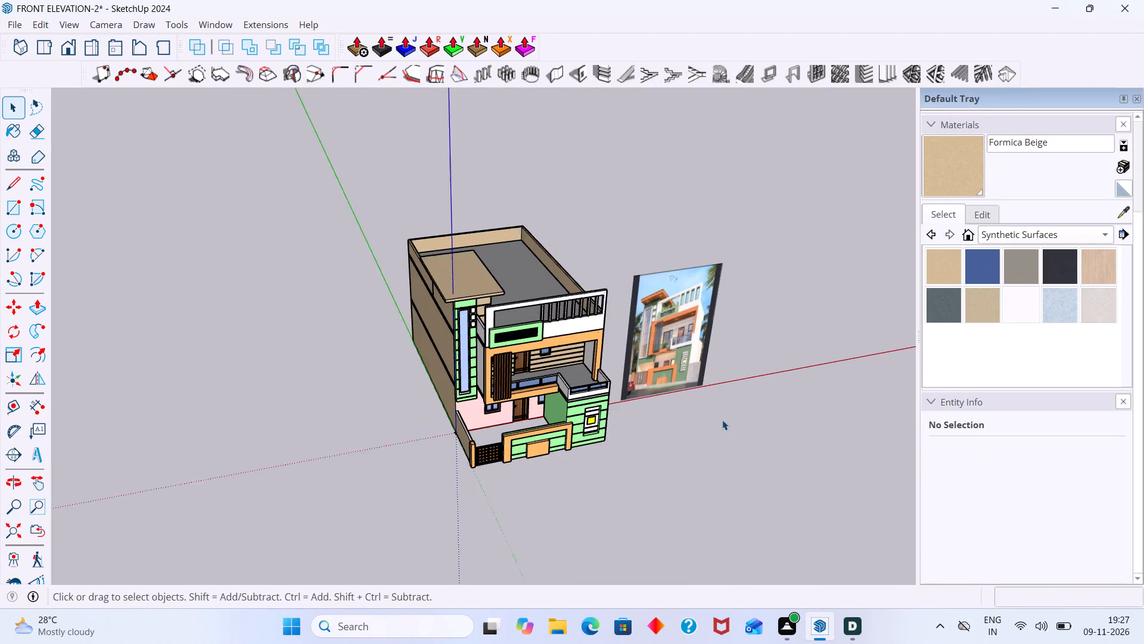
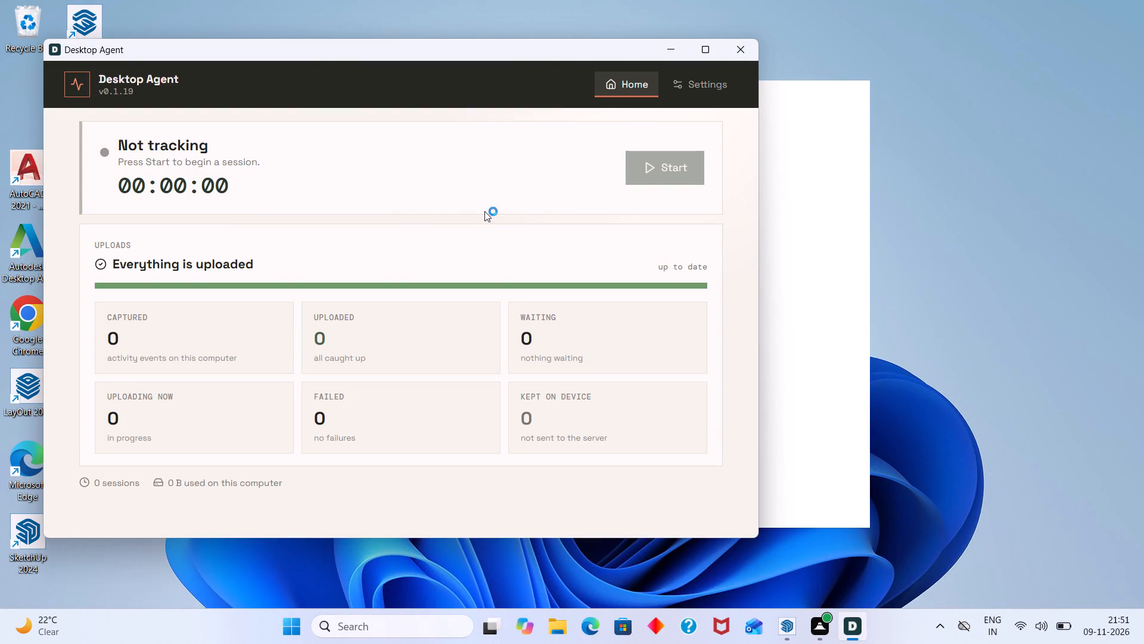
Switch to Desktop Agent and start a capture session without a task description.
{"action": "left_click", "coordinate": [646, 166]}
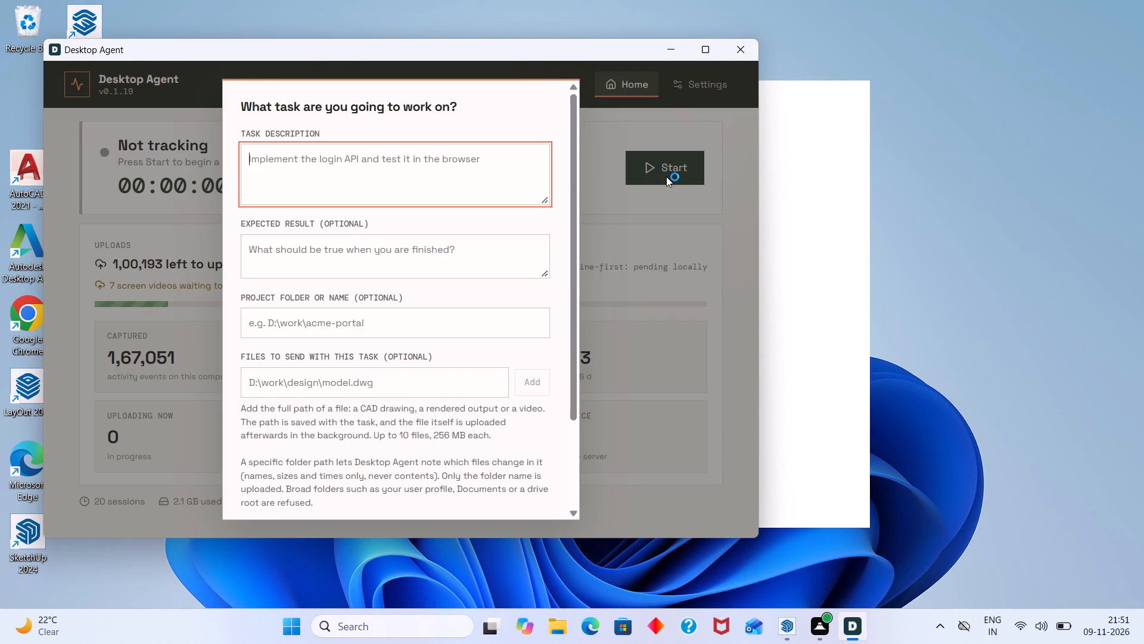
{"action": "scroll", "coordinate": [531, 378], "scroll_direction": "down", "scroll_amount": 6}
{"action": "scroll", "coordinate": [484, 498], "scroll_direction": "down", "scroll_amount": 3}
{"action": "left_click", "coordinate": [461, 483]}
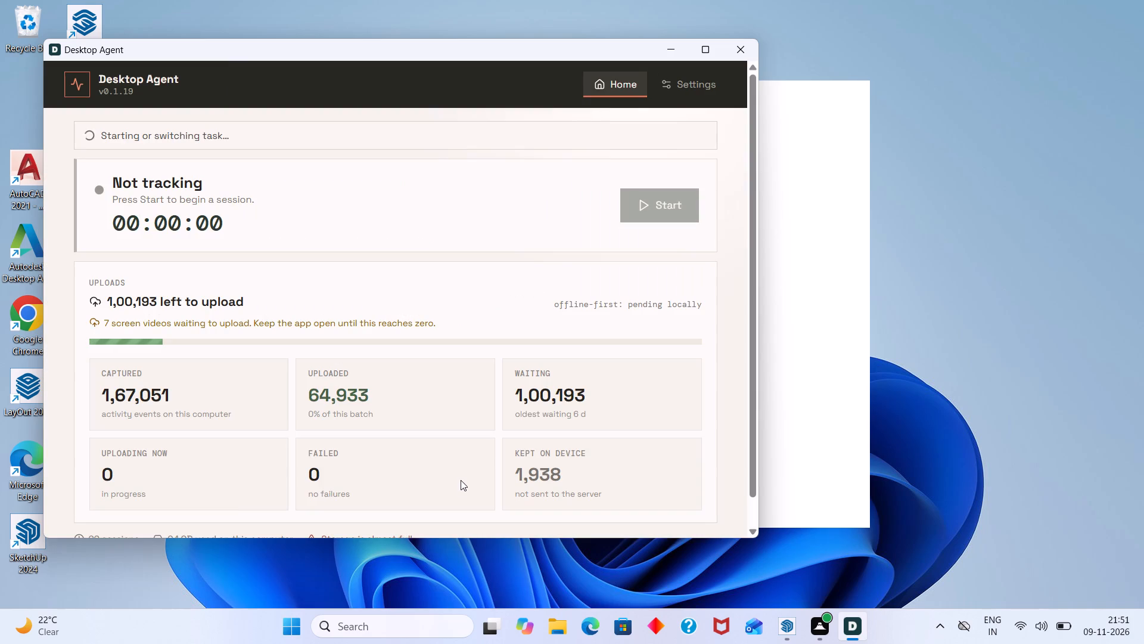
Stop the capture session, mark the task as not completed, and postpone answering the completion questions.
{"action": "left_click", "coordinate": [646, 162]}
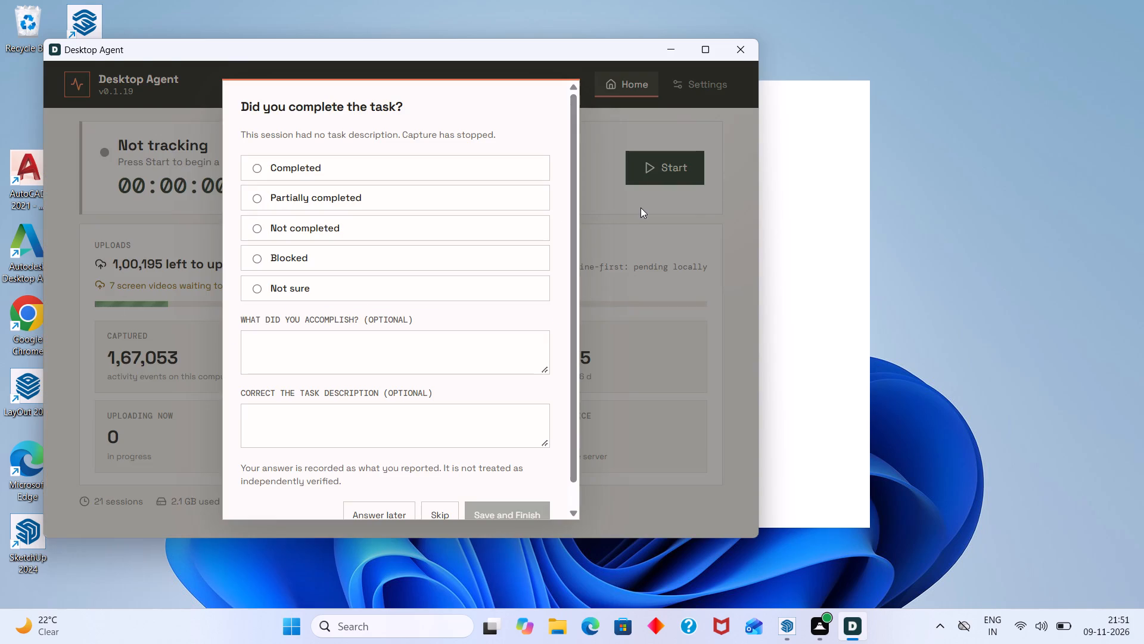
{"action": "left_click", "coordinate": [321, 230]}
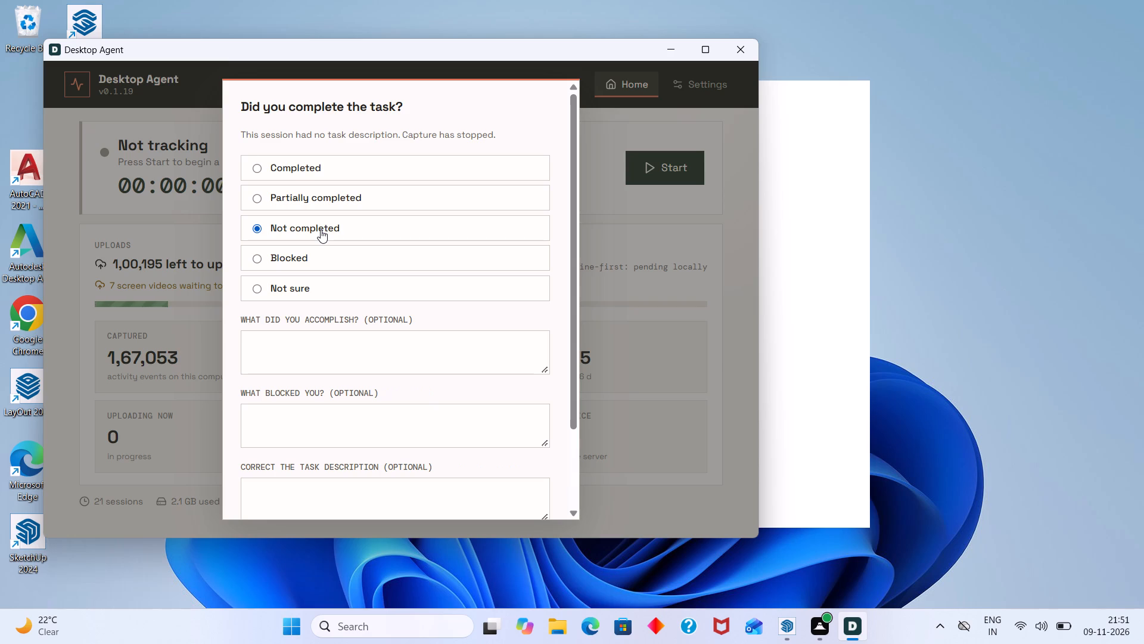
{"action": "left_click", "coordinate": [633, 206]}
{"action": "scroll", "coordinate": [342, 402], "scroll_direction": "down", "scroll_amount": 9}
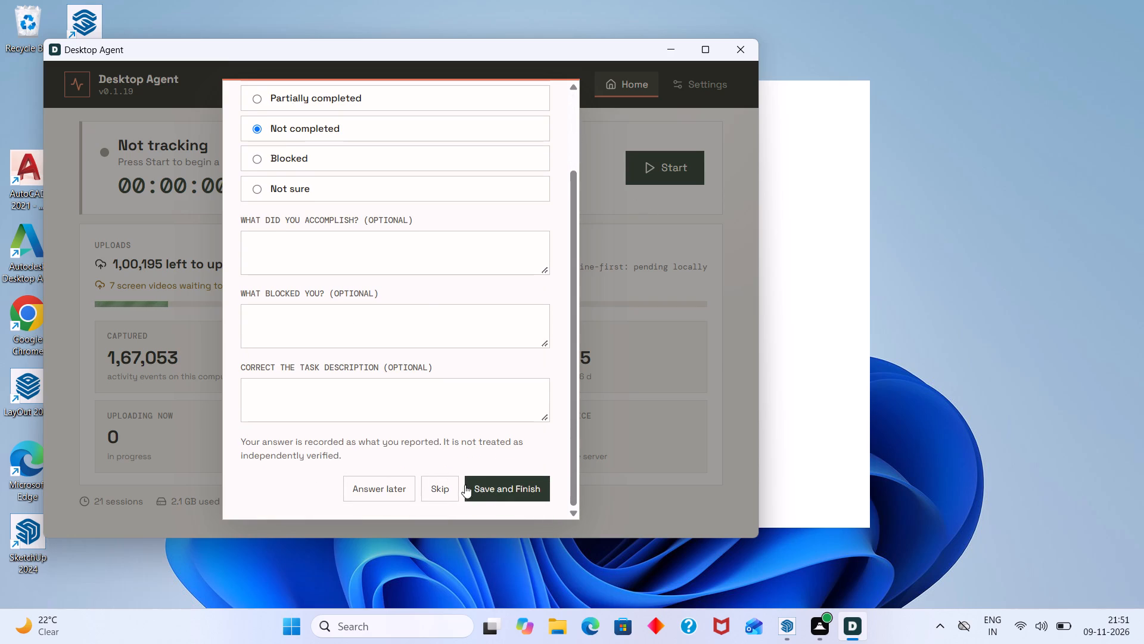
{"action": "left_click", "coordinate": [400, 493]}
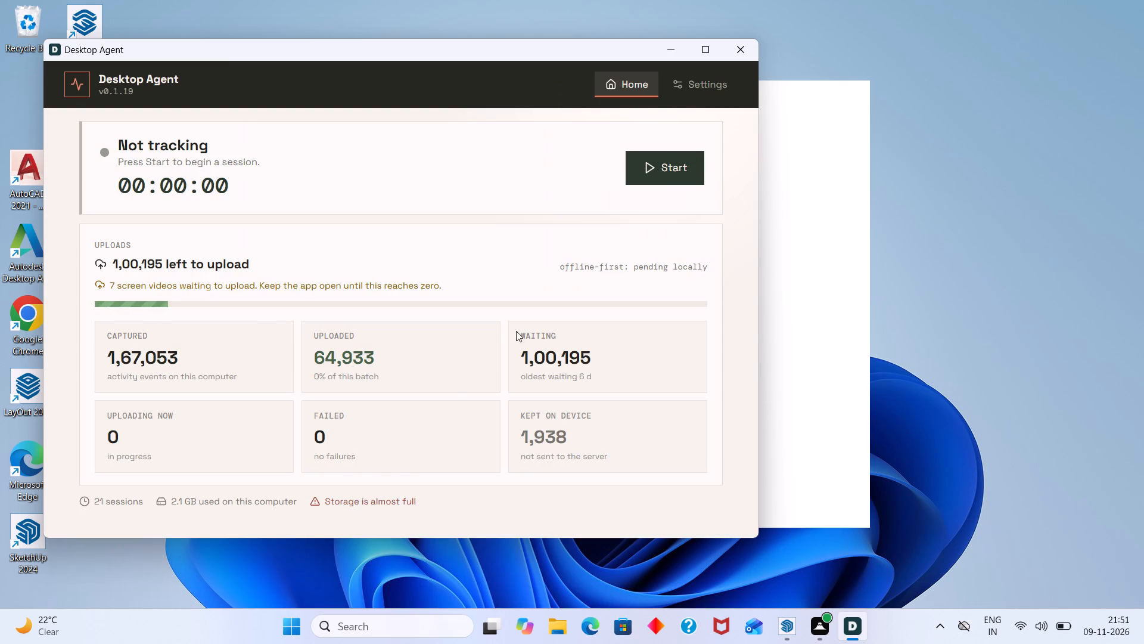
Start a new capture session without a task description.
{"action": "left_click", "coordinate": [649, 171]}
{"action": "scroll", "coordinate": [503, 185], "scroll_direction": "down", "scroll_amount": 8}
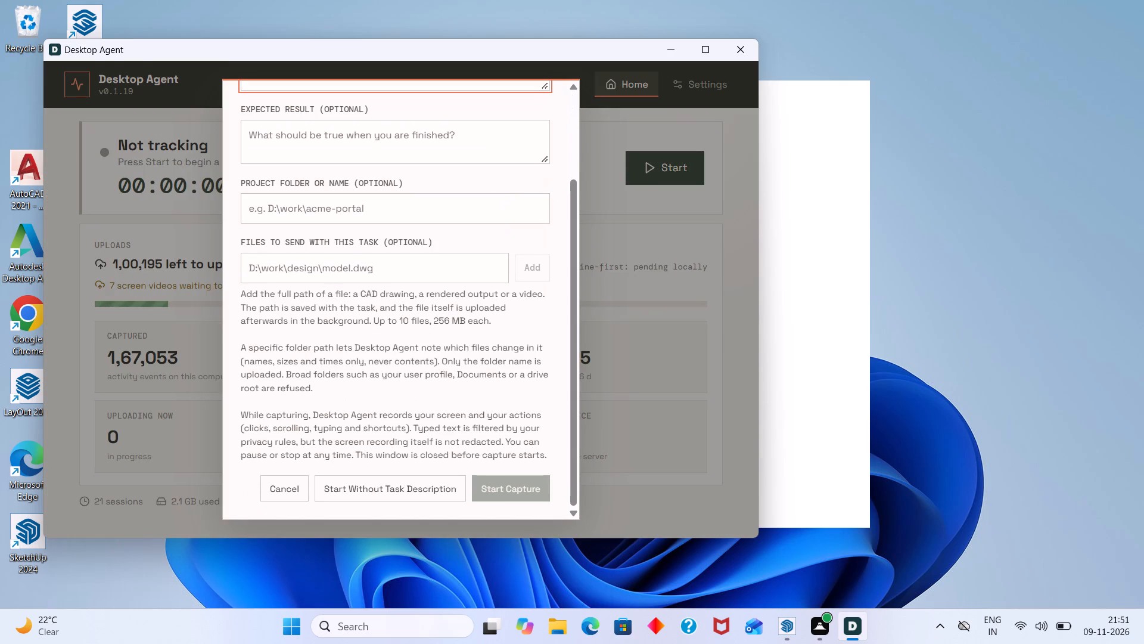
{"action": "left_click", "coordinate": [404, 498]}
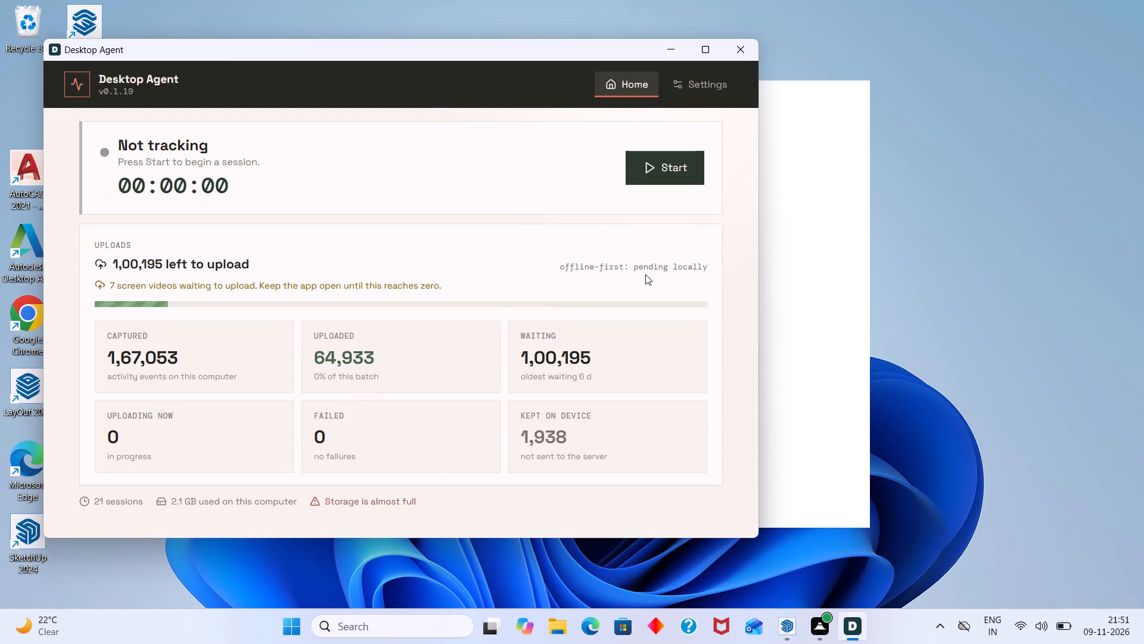
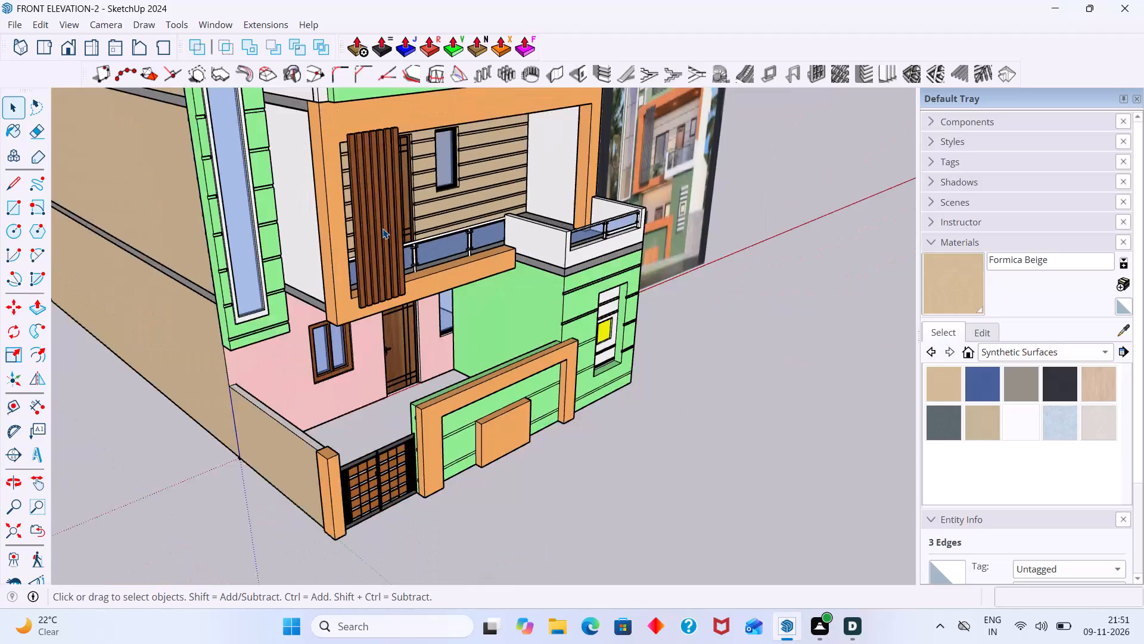
Examine the house from the side, above and front for wall faces that still need a material.
{"action": "middle_click_drag", "start_coordinate": [343, 301], "coordinate": [539, 311]}
{"action": "scroll", "coordinate": [536, 306], "scroll_direction": "down", "scroll_amount": 9}
{"action": "scroll", "coordinate": [442, 253], "scroll_direction": "up", "scroll_amount": 8}
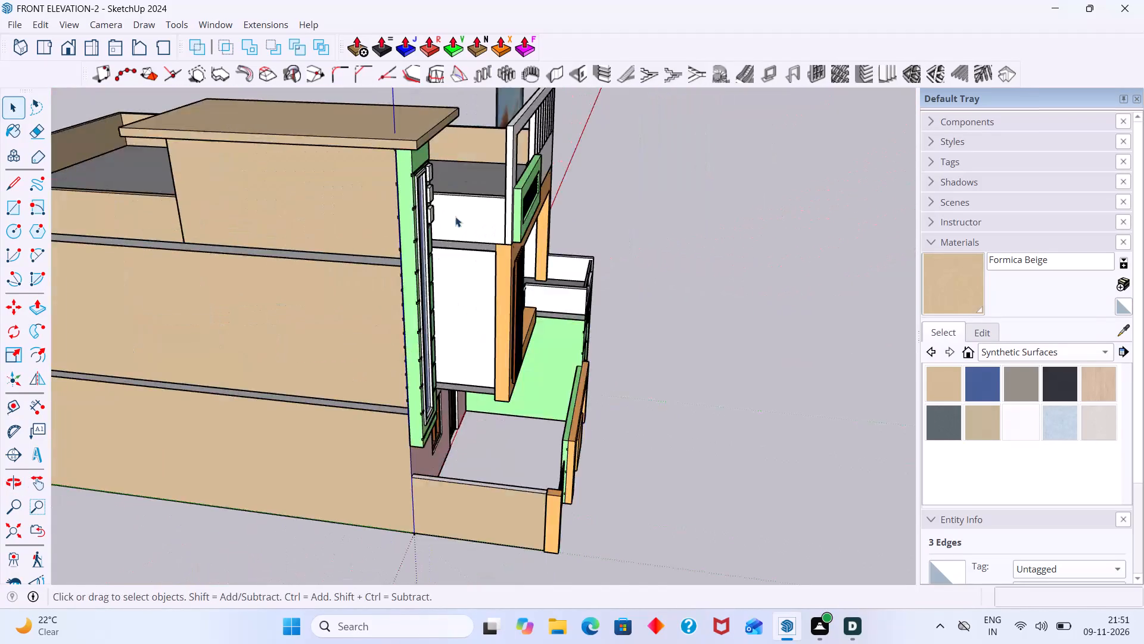
{"action": "scroll", "coordinate": [455, 216], "scroll_direction": "up", "scroll_amount": 6}
{"action": "middle_click", "coordinate": [455, 215]}
{"action": "middle_click_drag", "start_coordinate": [456, 211], "coordinate": [419, 290]}
{"action": "scroll", "coordinate": [454, 258], "scroll_direction": "up", "scroll_amount": 4}
{"action": "scroll", "coordinate": [460, 255], "scroll_direction": "down", "scroll_amount": 11}
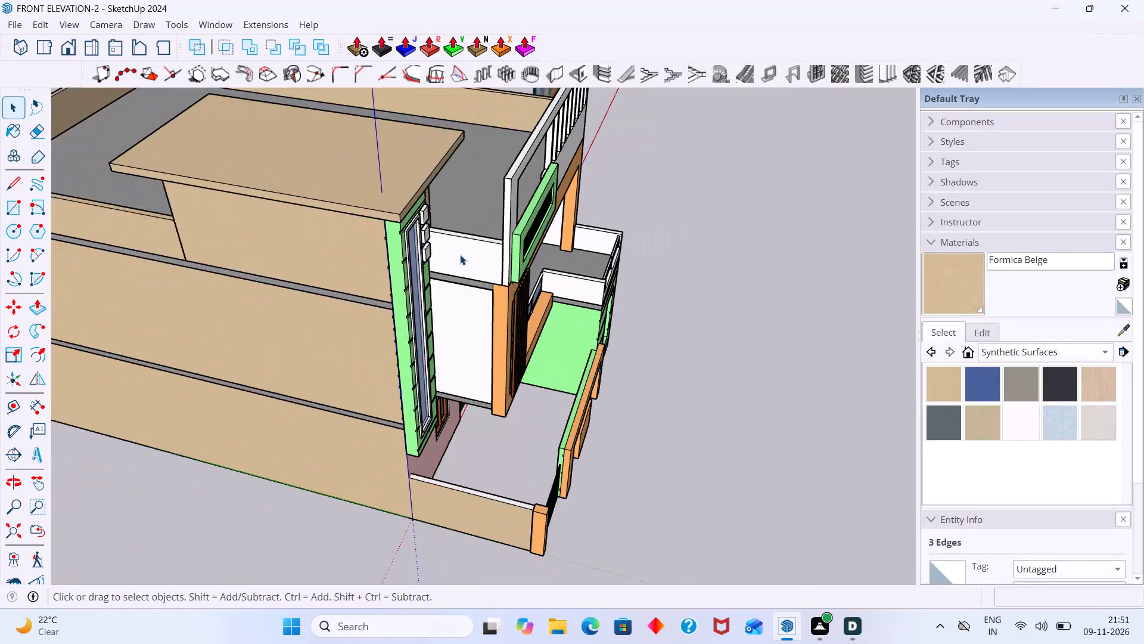
{"action": "middle_click_drag", "start_coordinate": [498, 228], "coordinate": [256, 173]}
{"action": "scroll", "coordinate": [693, 205], "scroll_direction": "down", "scroll_amount": 1}
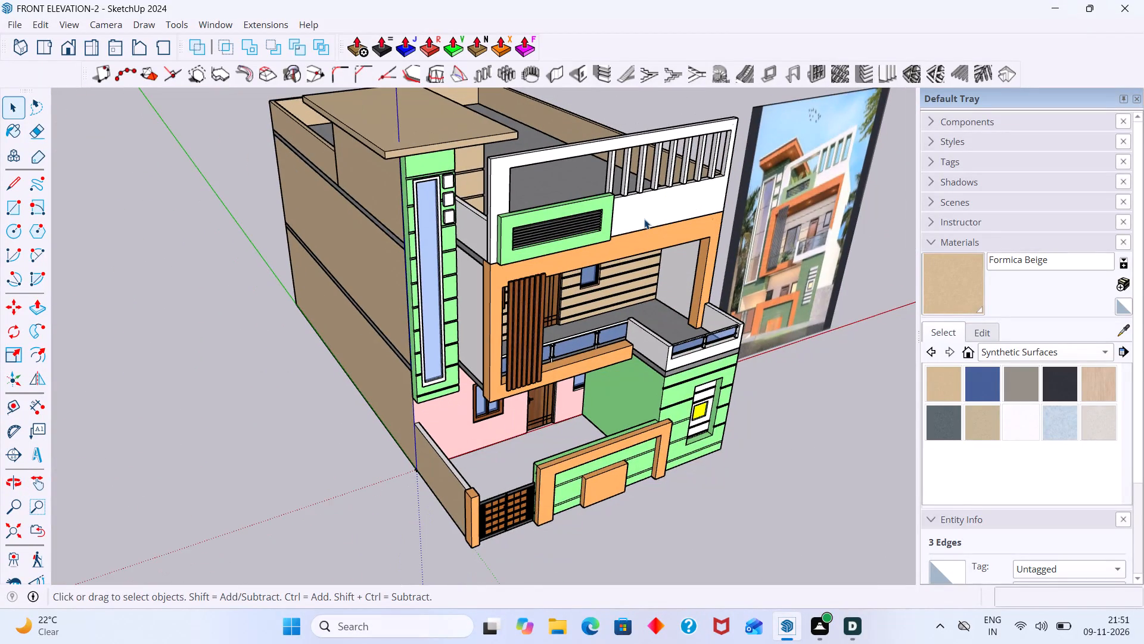
{"action": "scroll", "coordinate": [580, 215], "scroll_direction": "up", "scroll_amount": 1}
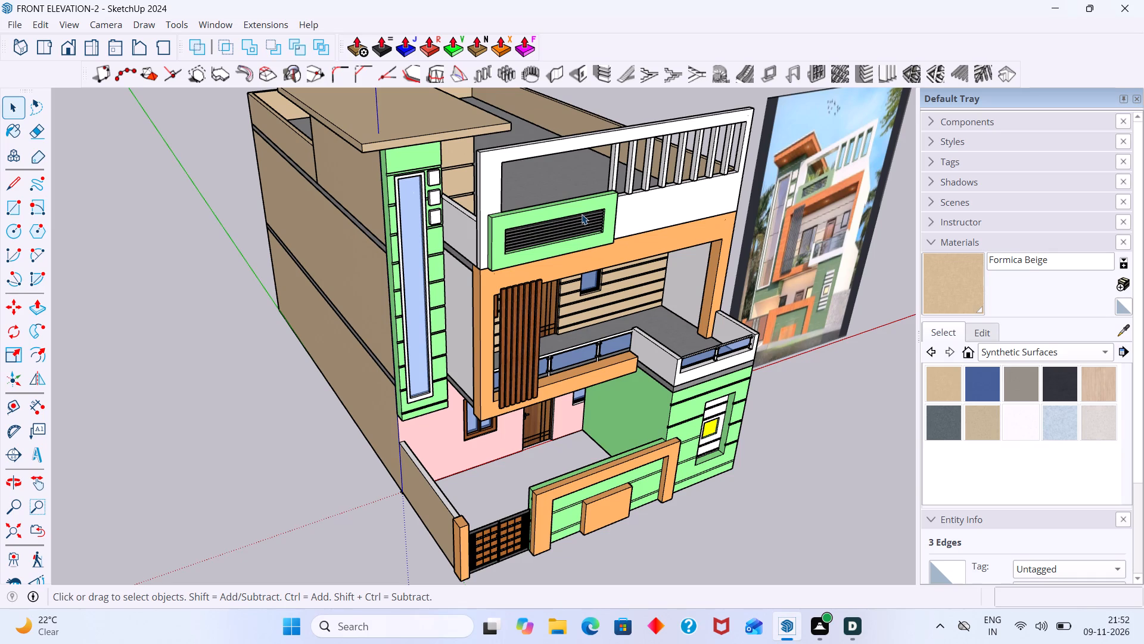
{"action": "scroll", "coordinate": [535, 230], "scroll_direction": "up", "scroll_amount": 2}
{"action": "scroll", "coordinate": [531, 231], "scroll_direction": "down", "scroll_amount": 9}
{"action": "scroll", "coordinate": [719, 374], "scroll_direction": "down", "scroll_amount": 3}
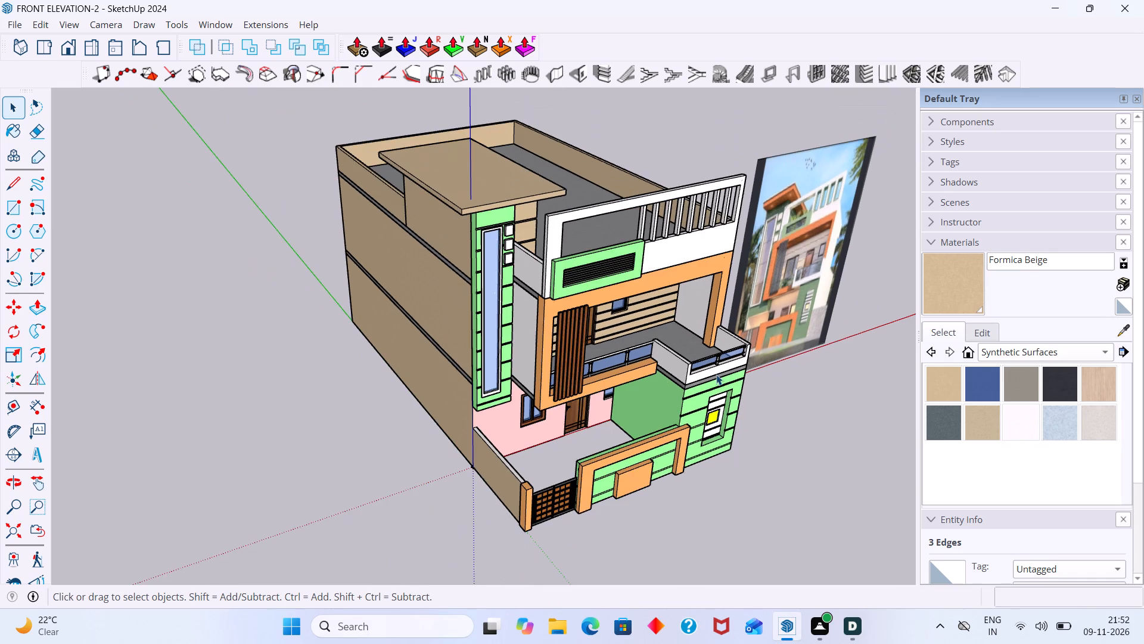
Paint the two white upper side walls between the green window tower and the orange front frame with Formica Beige.
{"action": "middle_click_drag", "start_coordinate": [652, 375], "coordinate": [804, 403]}
{"action": "left_click", "coordinate": [983, 298]}
{"action": "scroll", "coordinate": [421, 277], "scroll_direction": "up", "scroll_amount": 2}
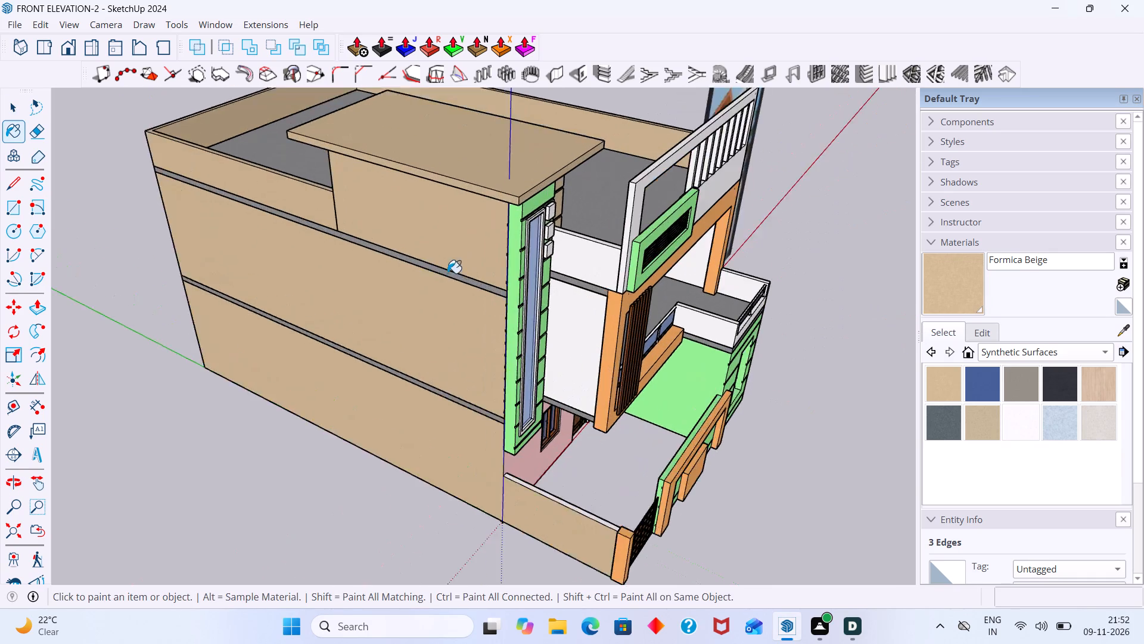
{"action": "scroll", "coordinate": [447, 273], "scroll_direction": "up", "scroll_amount": 4}
{"action": "left_click", "coordinate": [604, 255]}
{"action": "left_click", "coordinate": [596, 371]}
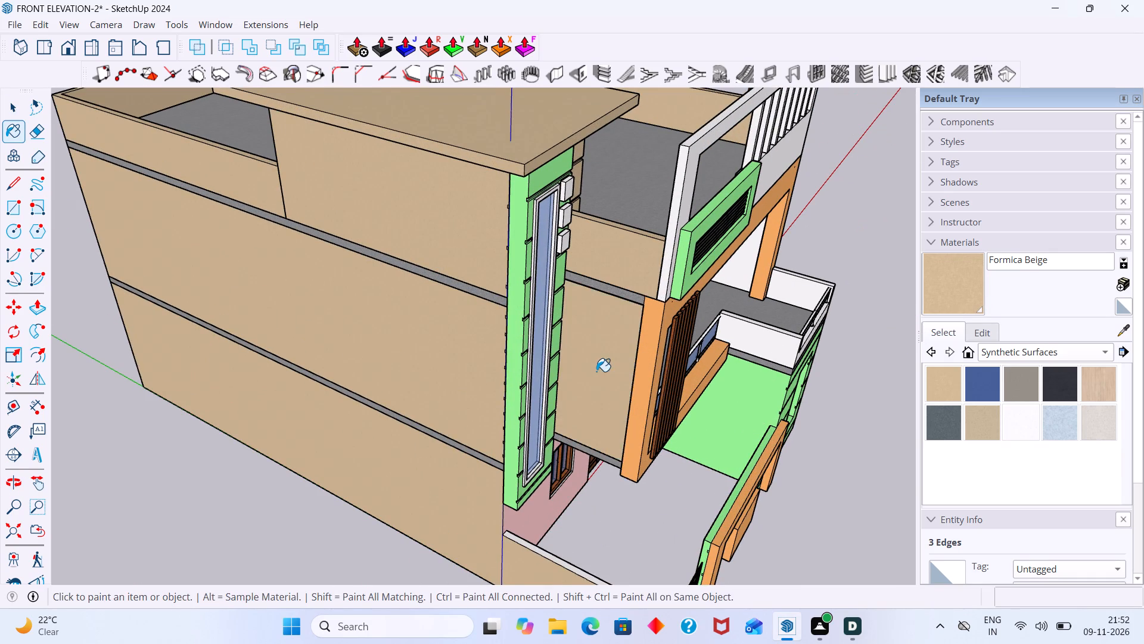
{"action": "scroll", "coordinate": [596, 373], "scroll_direction": "down", "scroll_amount": 2}
{"action": "middle_click_drag", "start_coordinate": [652, 385], "coordinate": [348, 316]}
{"action": "scroll", "coordinate": [510, 363], "scroll_direction": "down", "scroll_amount": 12}
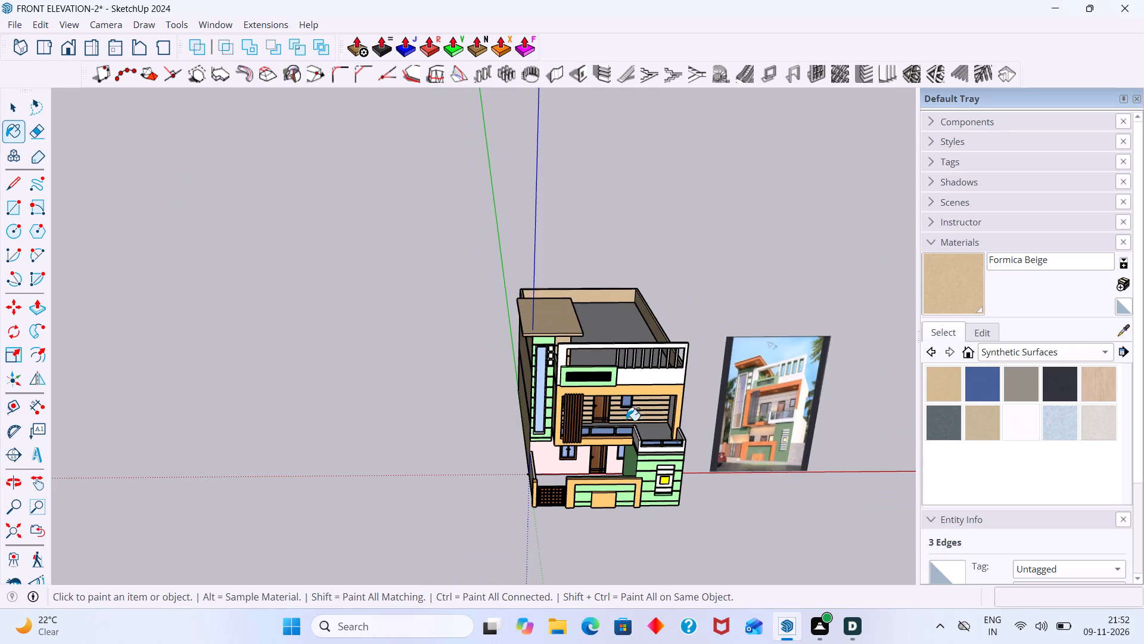
{"action": "middle_click_drag", "start_coordinate": [668, 417], "coordinate": [454, 296]}
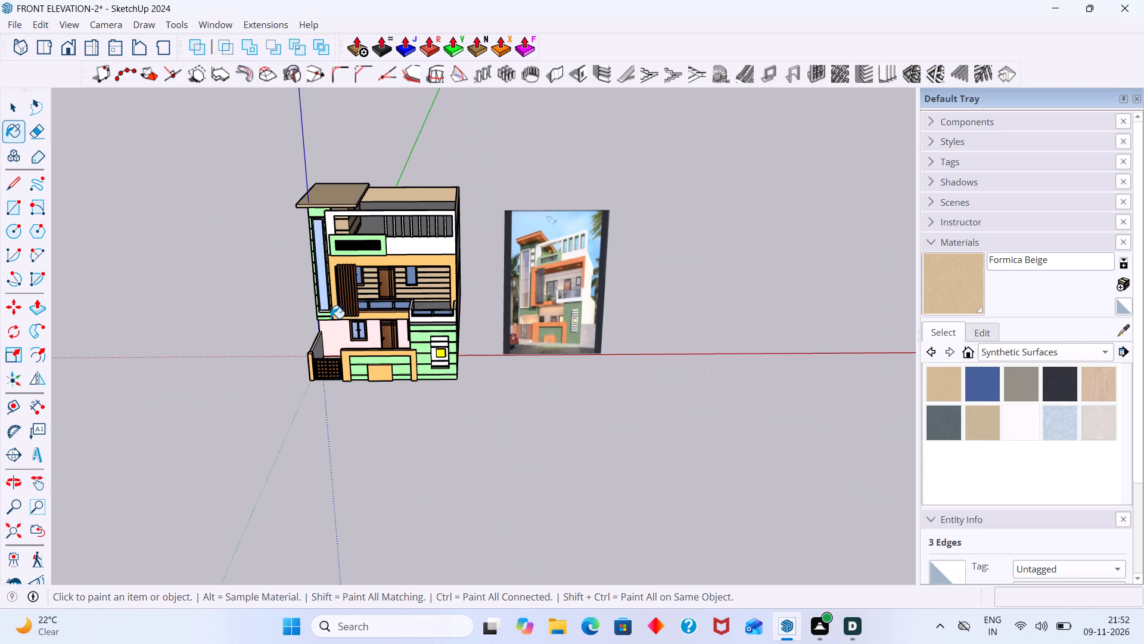
{"action": "key", "text": "space"}
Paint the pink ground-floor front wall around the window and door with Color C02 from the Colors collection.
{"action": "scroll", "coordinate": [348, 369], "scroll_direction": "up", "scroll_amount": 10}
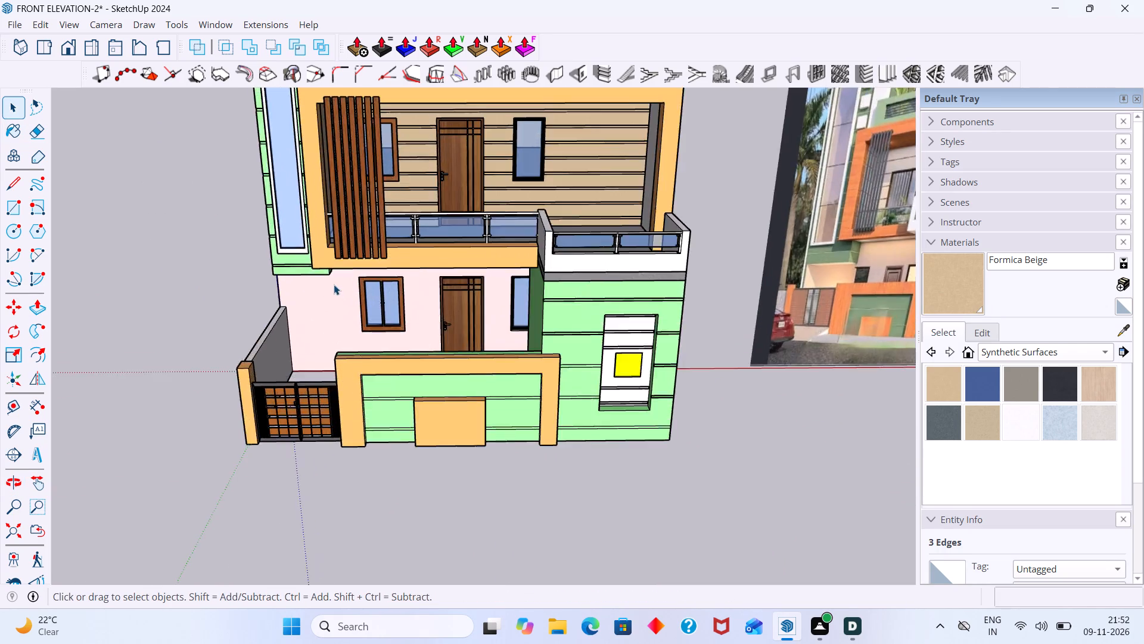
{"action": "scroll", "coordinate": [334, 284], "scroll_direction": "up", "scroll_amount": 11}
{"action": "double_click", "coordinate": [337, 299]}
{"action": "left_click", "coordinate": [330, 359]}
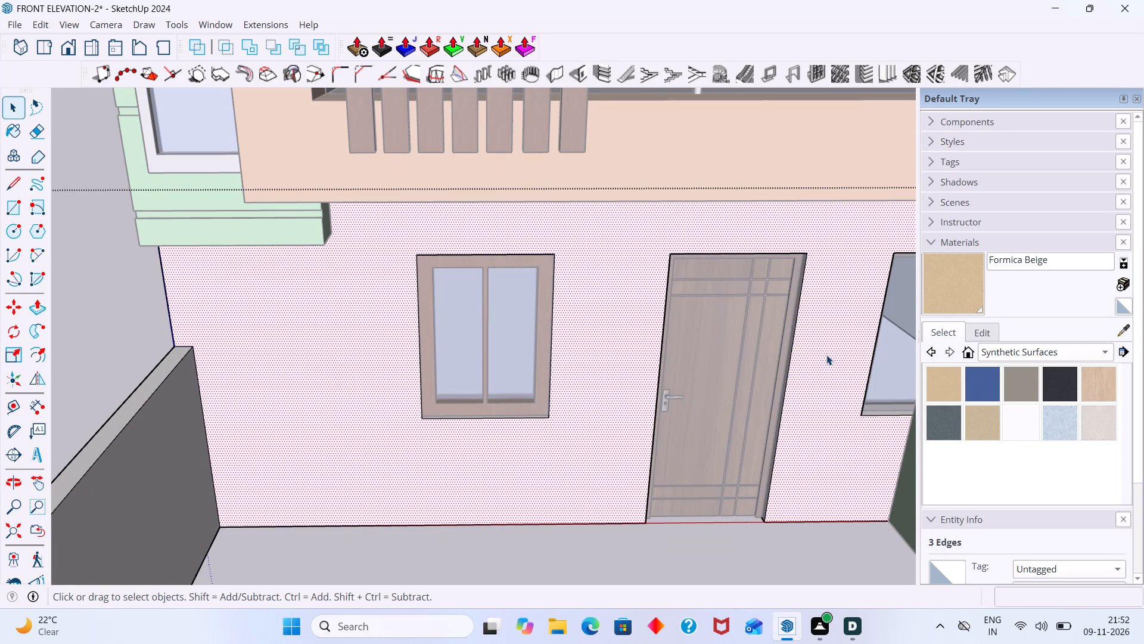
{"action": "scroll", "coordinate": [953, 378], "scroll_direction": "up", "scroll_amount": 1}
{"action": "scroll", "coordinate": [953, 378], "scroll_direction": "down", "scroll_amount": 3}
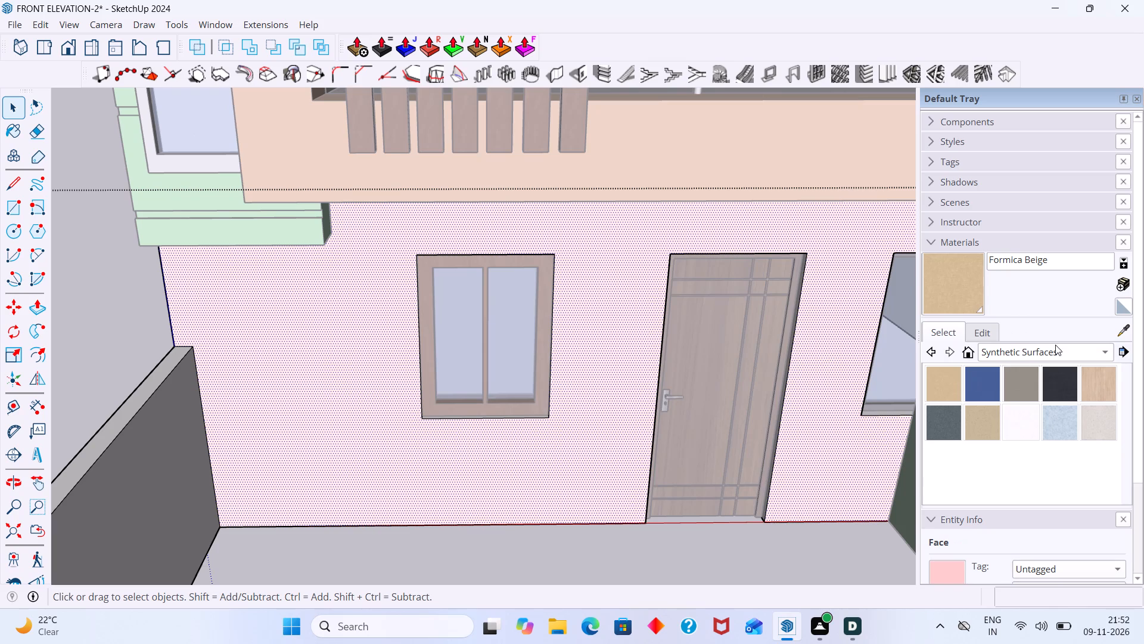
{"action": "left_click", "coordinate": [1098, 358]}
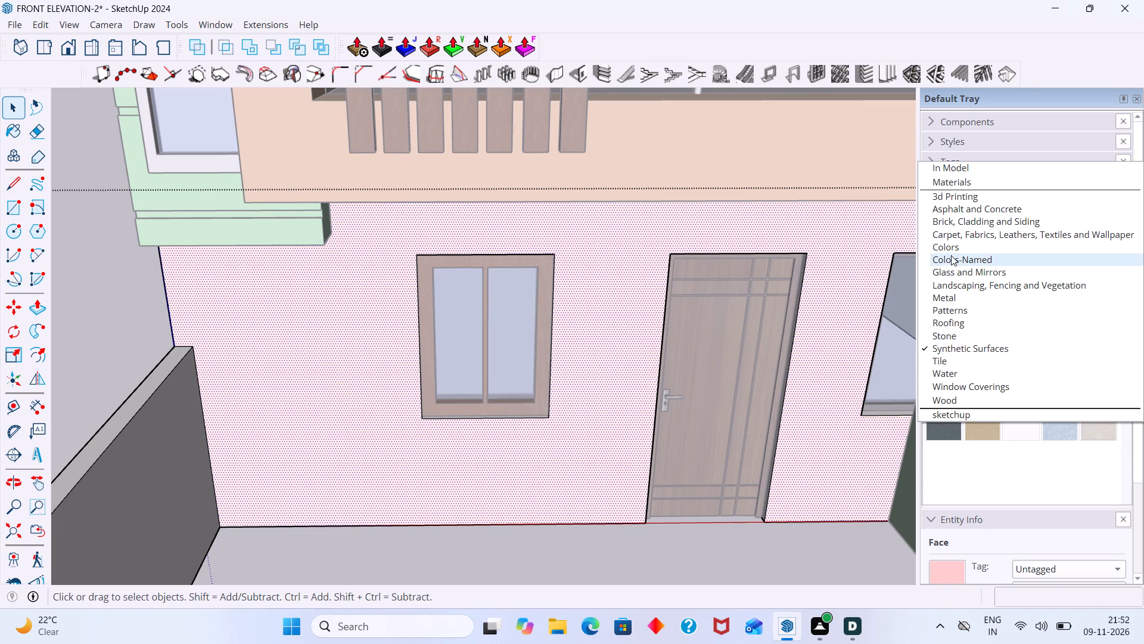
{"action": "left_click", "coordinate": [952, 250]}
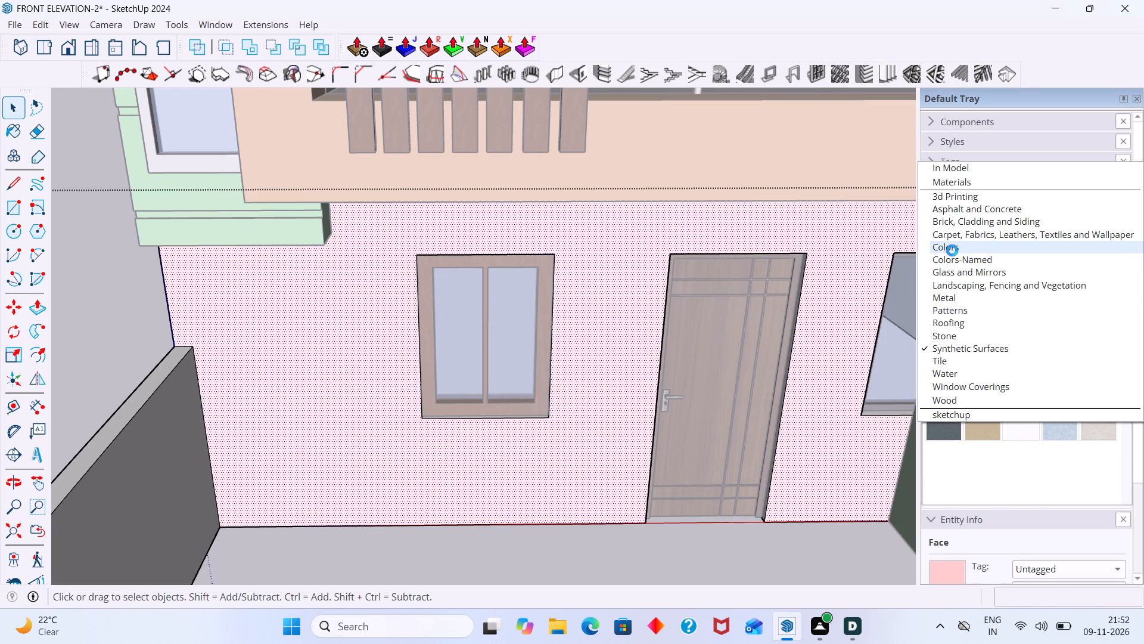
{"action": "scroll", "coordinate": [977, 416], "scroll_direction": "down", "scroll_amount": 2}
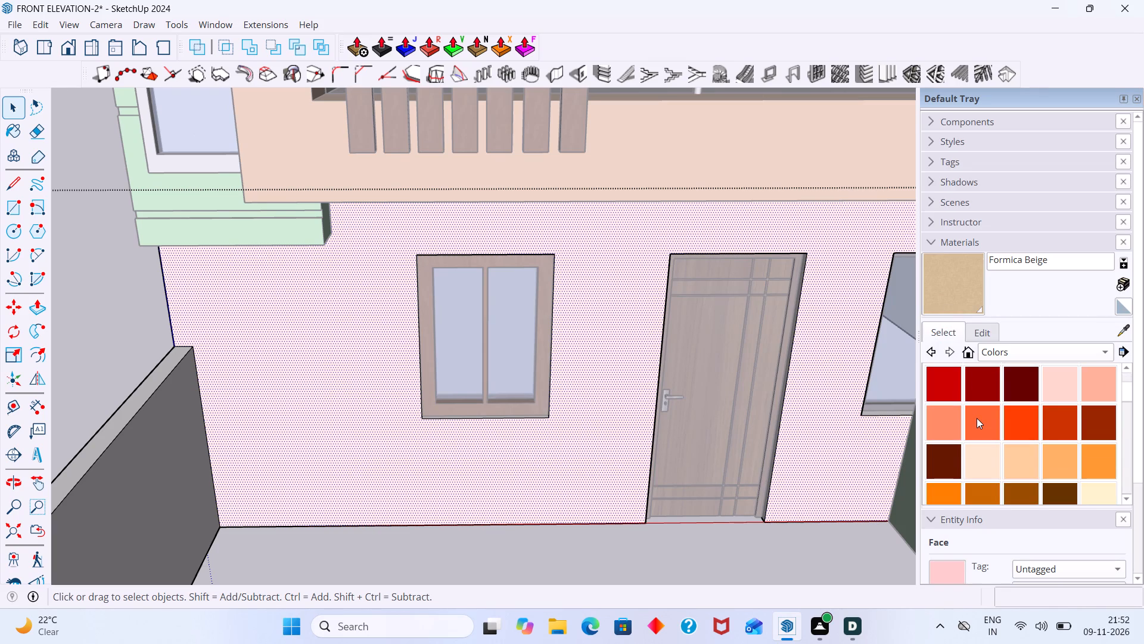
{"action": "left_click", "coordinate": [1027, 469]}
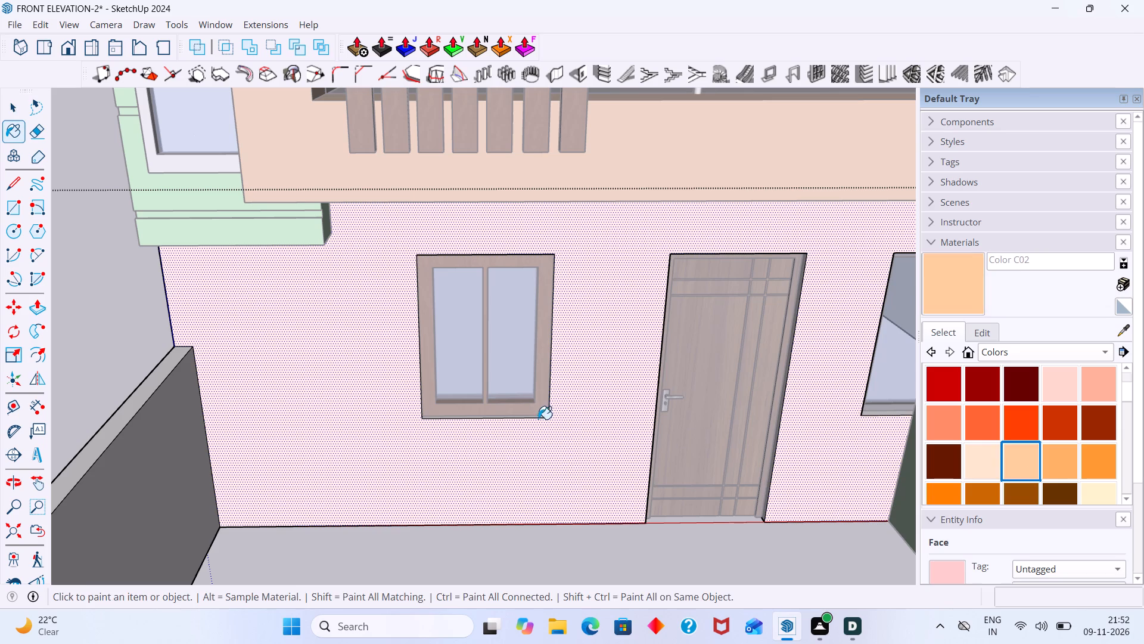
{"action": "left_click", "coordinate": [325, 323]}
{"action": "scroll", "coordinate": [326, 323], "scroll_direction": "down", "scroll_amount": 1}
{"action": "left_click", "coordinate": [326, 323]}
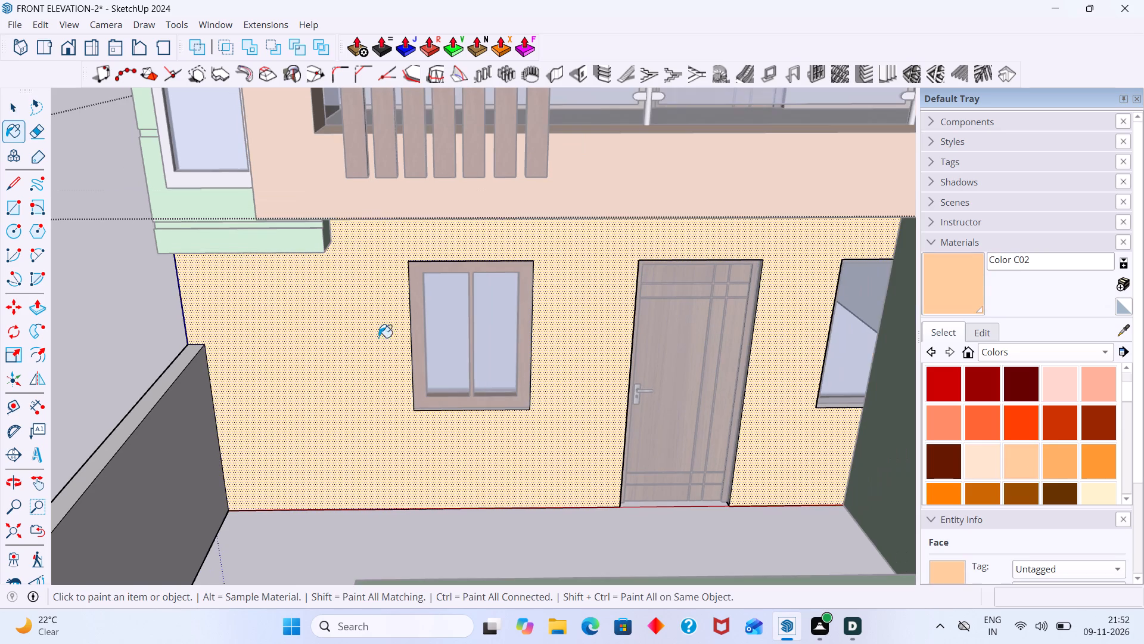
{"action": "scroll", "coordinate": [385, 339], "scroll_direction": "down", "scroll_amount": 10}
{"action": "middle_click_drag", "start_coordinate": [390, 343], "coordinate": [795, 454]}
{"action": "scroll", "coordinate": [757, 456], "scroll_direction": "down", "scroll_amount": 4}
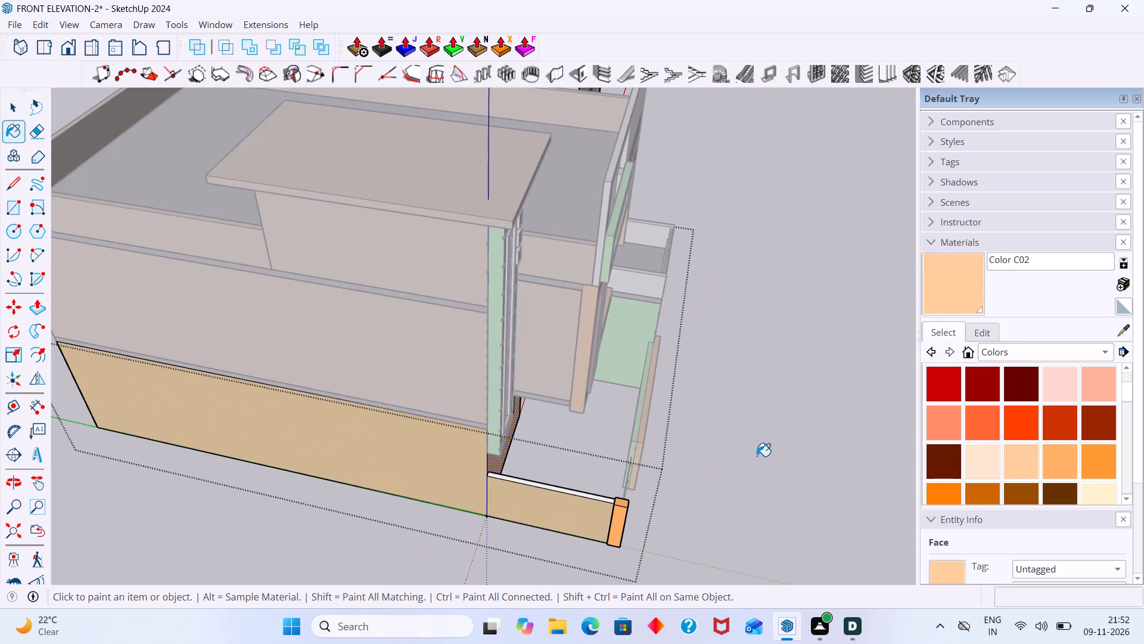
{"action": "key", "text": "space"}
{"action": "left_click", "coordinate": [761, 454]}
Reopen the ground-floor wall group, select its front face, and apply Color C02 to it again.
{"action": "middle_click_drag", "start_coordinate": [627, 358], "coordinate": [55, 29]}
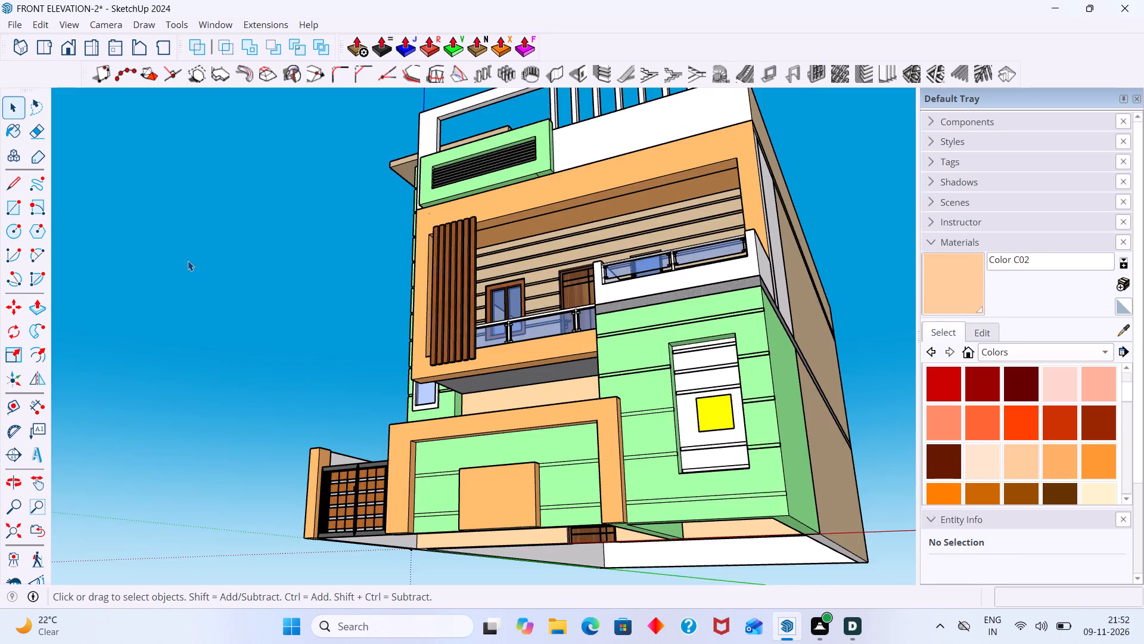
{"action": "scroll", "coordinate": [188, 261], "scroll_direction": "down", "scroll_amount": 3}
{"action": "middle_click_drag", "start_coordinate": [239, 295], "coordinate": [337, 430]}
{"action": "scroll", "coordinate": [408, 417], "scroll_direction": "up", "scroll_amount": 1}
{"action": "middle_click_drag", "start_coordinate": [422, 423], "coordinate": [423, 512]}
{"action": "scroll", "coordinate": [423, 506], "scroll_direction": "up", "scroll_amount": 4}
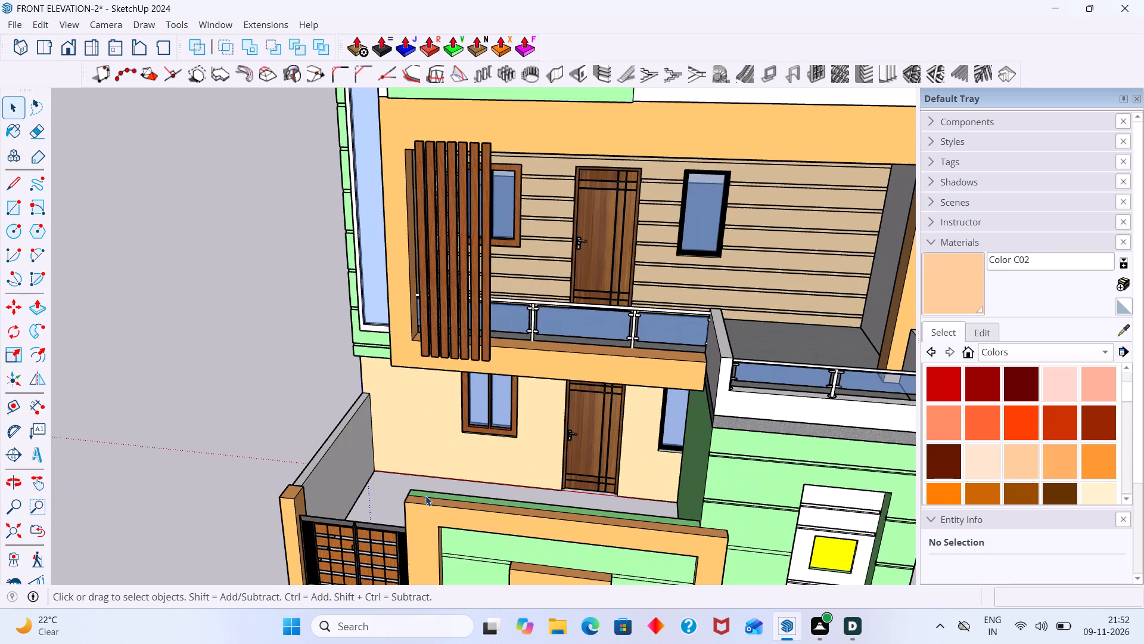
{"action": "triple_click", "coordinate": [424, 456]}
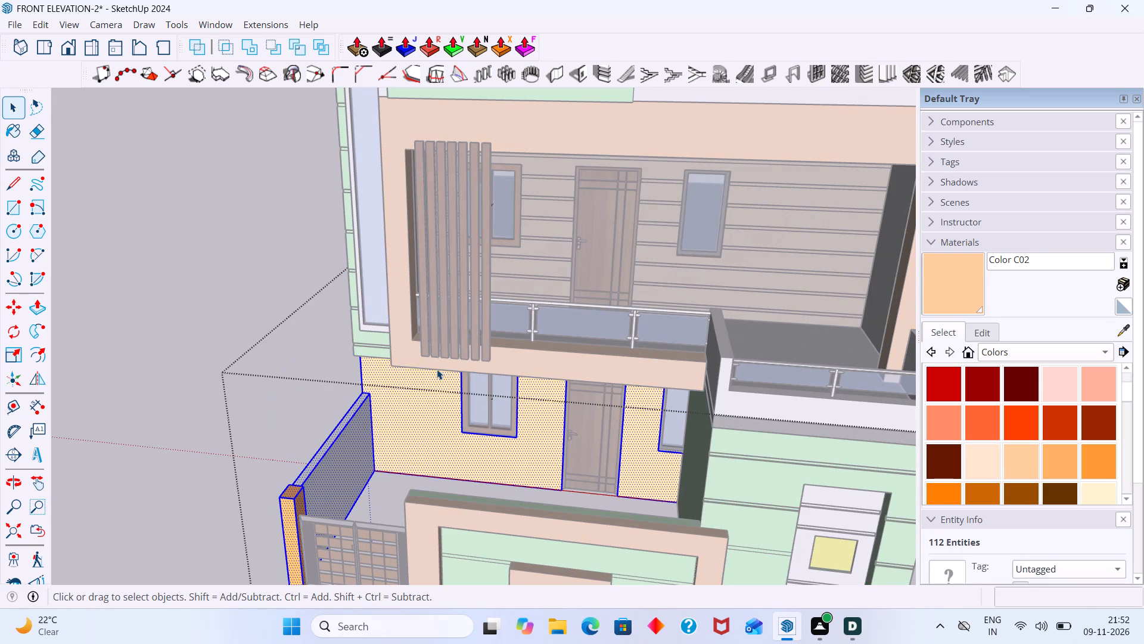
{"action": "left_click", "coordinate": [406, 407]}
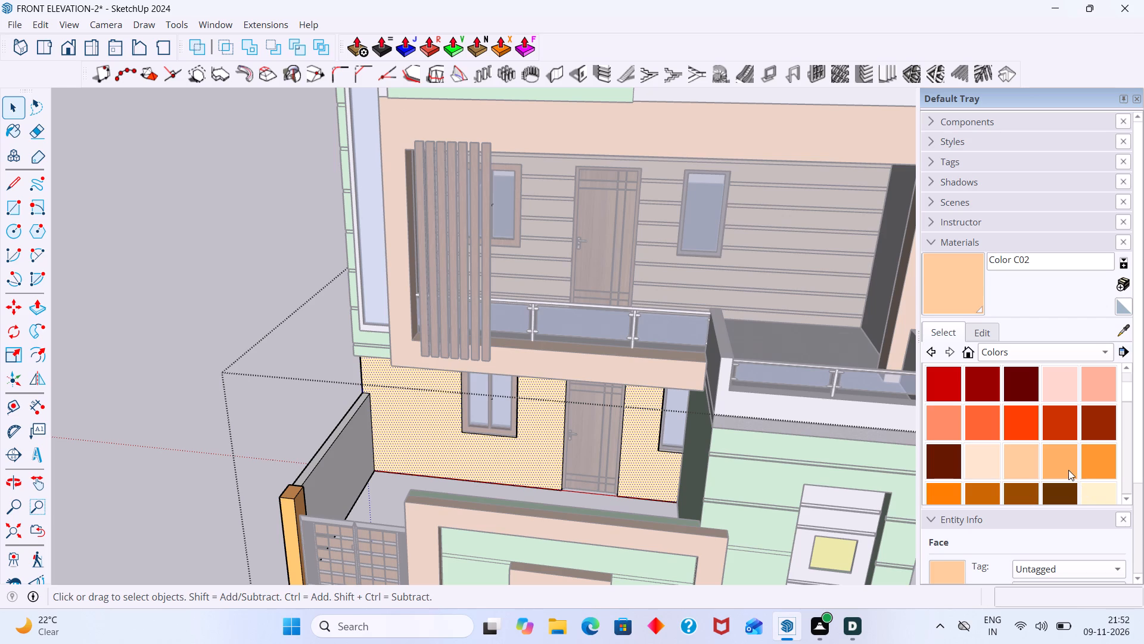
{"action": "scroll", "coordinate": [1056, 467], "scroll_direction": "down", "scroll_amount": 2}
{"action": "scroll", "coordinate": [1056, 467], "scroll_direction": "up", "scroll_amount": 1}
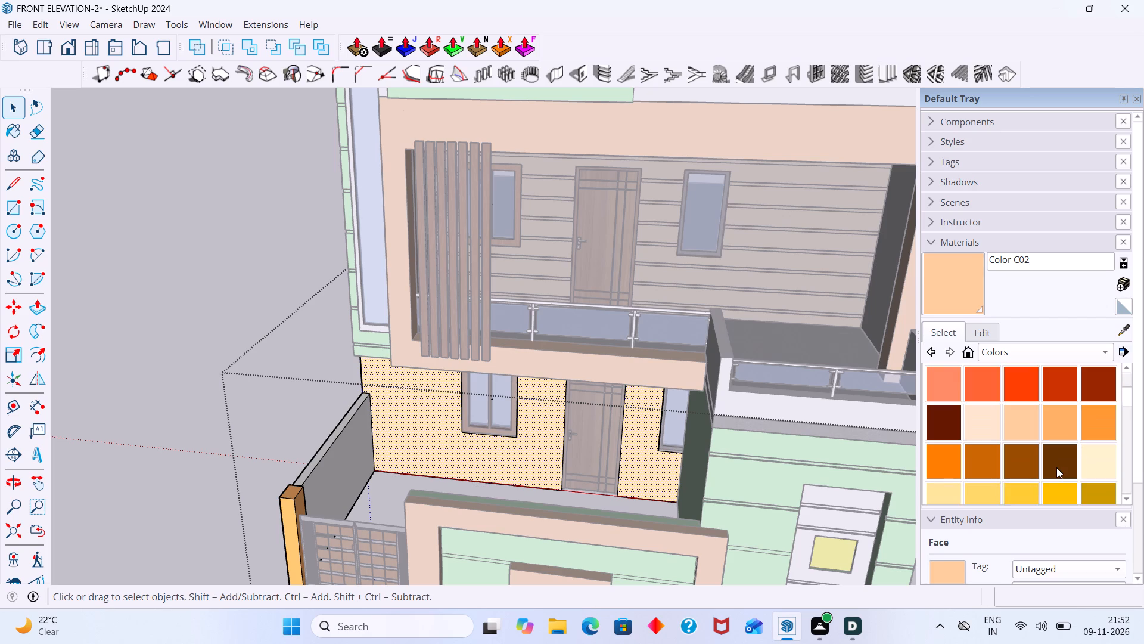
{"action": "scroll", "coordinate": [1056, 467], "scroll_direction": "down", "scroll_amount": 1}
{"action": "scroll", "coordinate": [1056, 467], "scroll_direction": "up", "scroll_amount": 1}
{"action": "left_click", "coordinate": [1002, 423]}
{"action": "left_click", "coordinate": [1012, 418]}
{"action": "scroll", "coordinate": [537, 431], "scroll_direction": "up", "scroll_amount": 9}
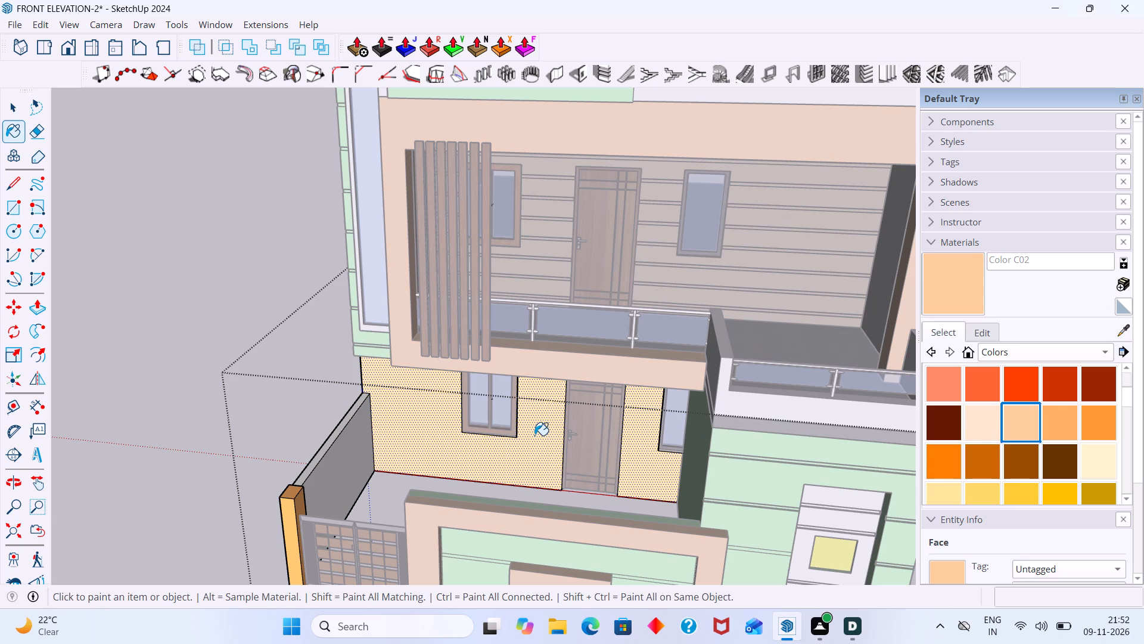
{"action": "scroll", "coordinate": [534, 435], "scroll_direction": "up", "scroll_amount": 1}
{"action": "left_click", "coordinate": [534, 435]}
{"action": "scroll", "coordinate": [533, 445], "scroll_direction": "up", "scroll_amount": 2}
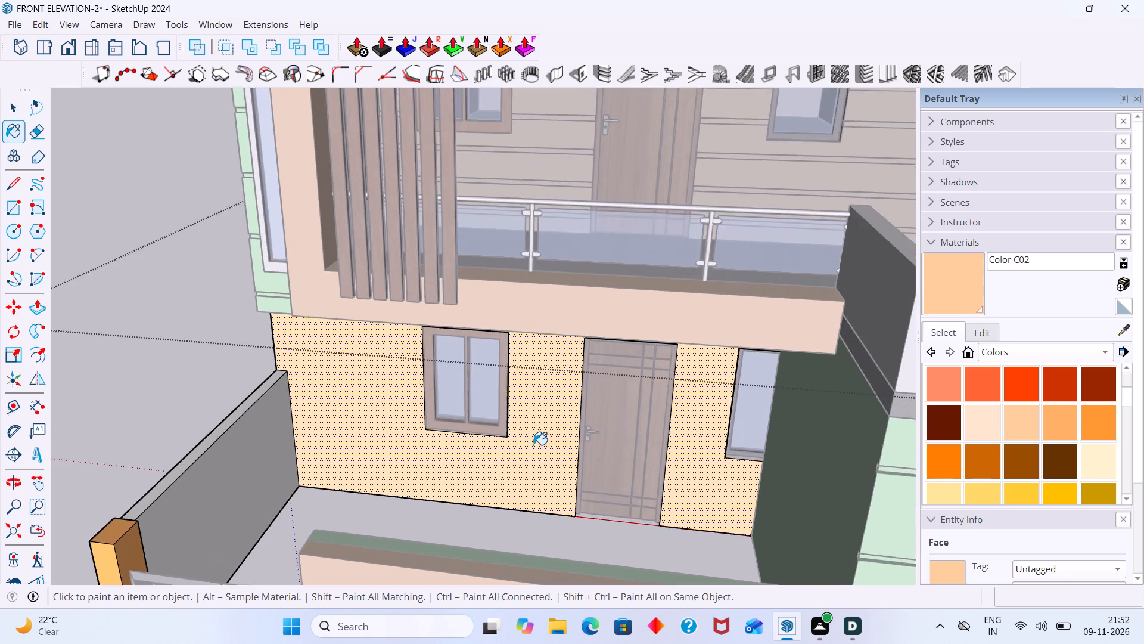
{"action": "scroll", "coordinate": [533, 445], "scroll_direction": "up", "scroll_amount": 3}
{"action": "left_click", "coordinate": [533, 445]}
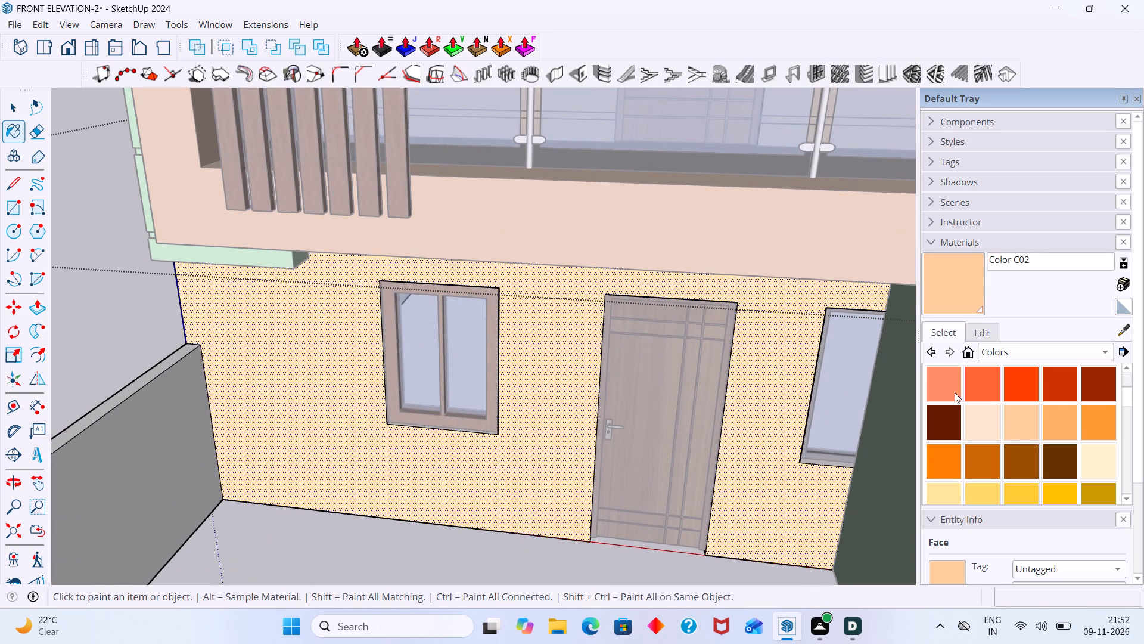
Paint the ground-floor front wall with Color B03 and leave the wall group.
{"action": "left_click", "coordinate": [955, 392]}
{"action": "left_click", "coordinate": [540, 413]}
{"action": "scroll", "coordinate": [540, 413], "scroll_direction": "down", "scroll_amount": 6}
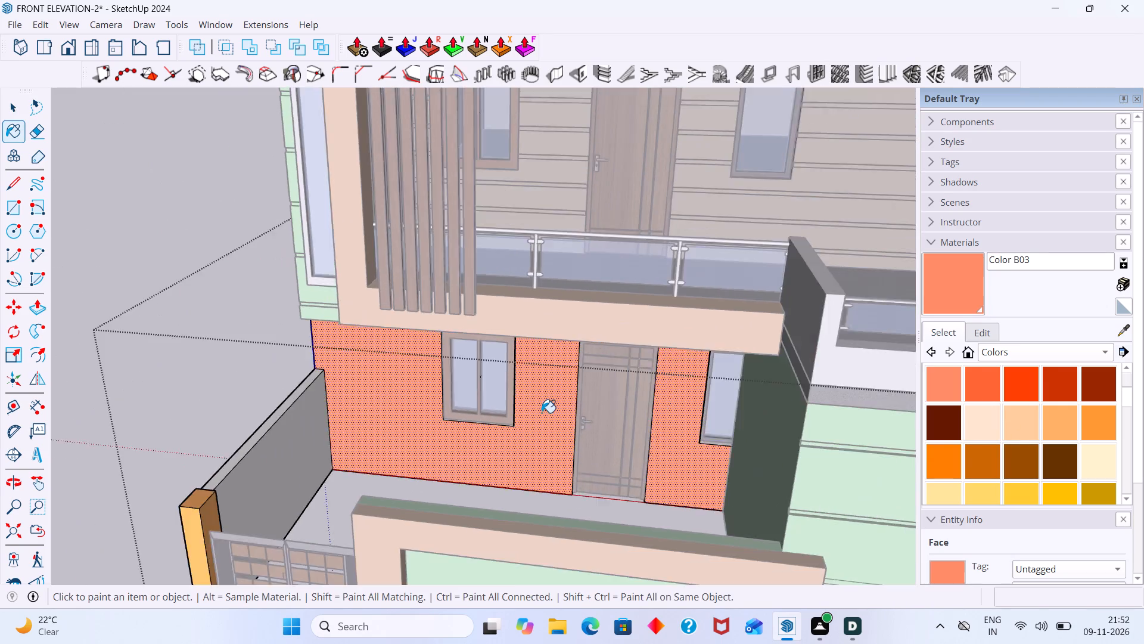
{"action": "scroll", "coordinate": [542, 413], "scroll_direction": "down", "scroll_amount": 2}
{"action": "middle_click_drag", "start_coordinate": [548, 413], "coordinate": [847, 420]}
{"action": "key", "text": "space"}
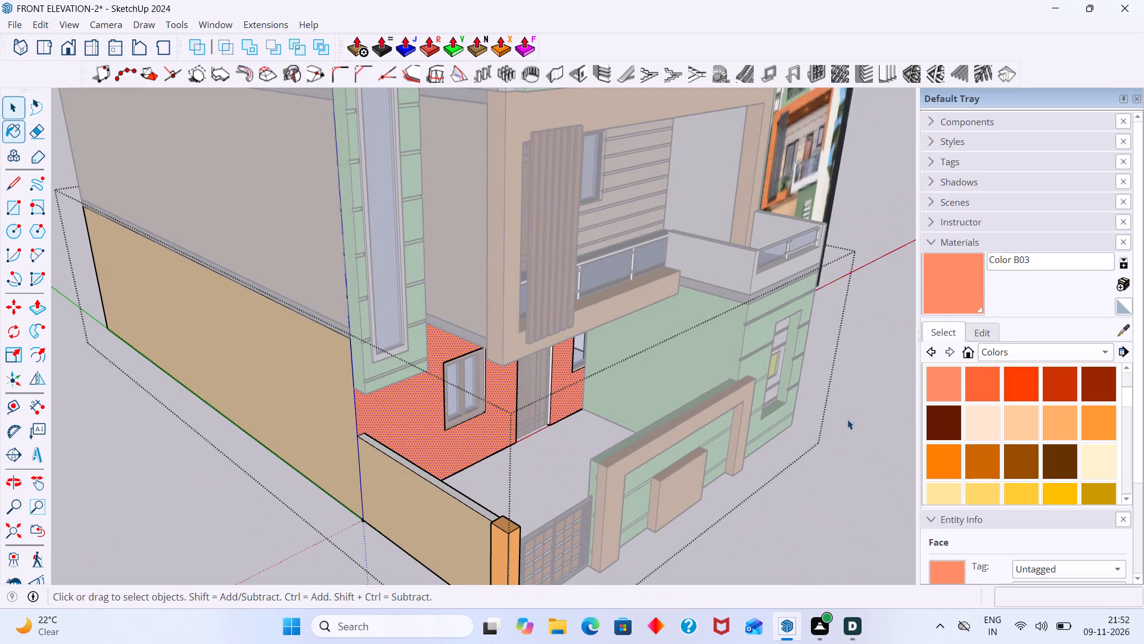
{"action": "left_click", "coordinate": [850, 487]}
Inspect the ground-floor front and the low boundary wall for surfaces that still need a material.
{"action": "scroll", "coordinate": [846, 490], "scroll_direction": "down", "scroll_amount": 2}
{"action": "middle_click_drag", "start_coordinate": [810, 515], "coordinate": [565, 358]}
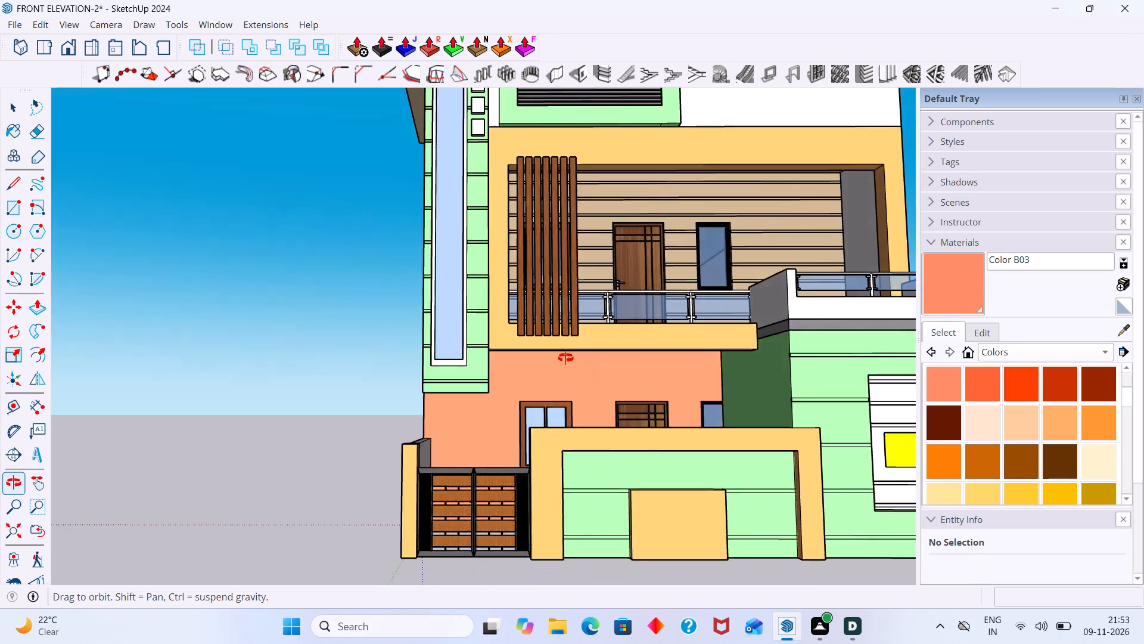
{"action": "middle_click_drag", "start_coordinate": [565, 358], "coordinate": [552, 488]}
{"action": "scroll", "coordinate": [552, 488], "scroll_direction": "down", "scroll_amount": 3}
{"action": "scroll", "coordinate": [467, 486], "scroll_direction": "up", "scroll_amount": 2}
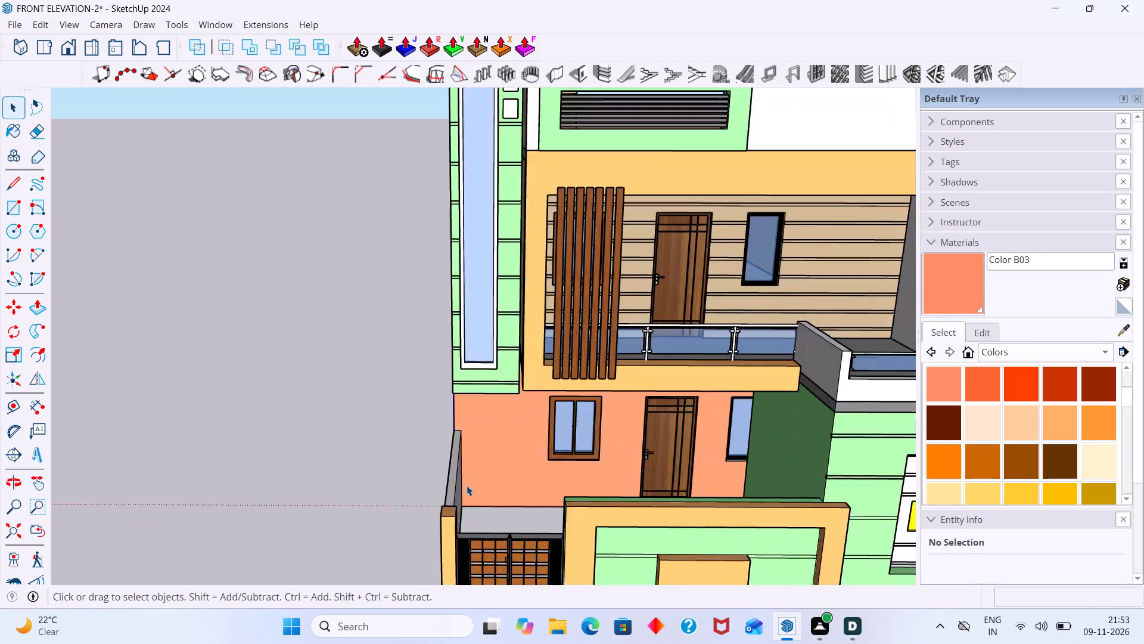
{"action": "scroll", "coordinate": [467, 485], "scroll_direction": "up", "scroll_amount": 5}
{"action": "middle_click_drag", "start_coordinate": [443, 471], "coordinate": [318, 435]}
{"action": "scroll", "coordinate": [339, 447], "scroll_direction": "down", "scroll_amount": 1}
{"action": "middle_click_drag", "start_coordinate": [373, 460], "coordinate": [823, 600]}
{"action": "middle_click_drag", "start_coordinate": [701, 563], "coordinate": [700, 563]}
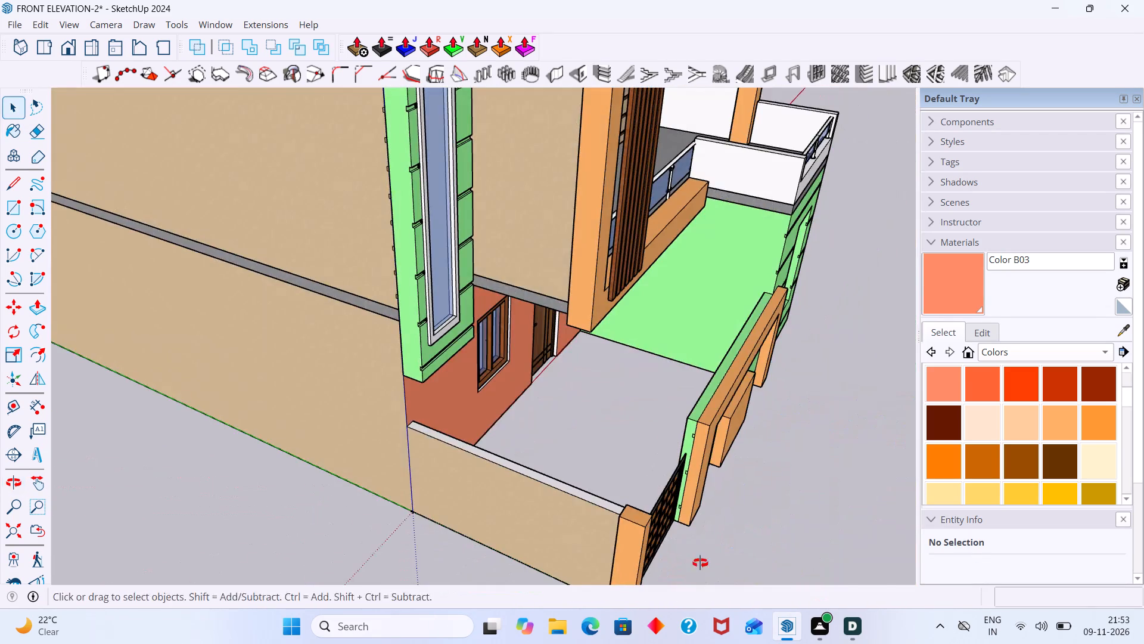
Paint the top and inner faces of the low boundary wall beside the gate with Formica Beige sampled from the side wall, and leave the group.
{"action": "middle_click_drag", "start_coordinate": [700, 563], "coordinate": [420, 532]}
{"action": "scroll", "coordinate": [340, 422], "scroll_direction": "up", "scroll_amount": 8}
{"action": "left_click", "coordinate": [435, 419]}
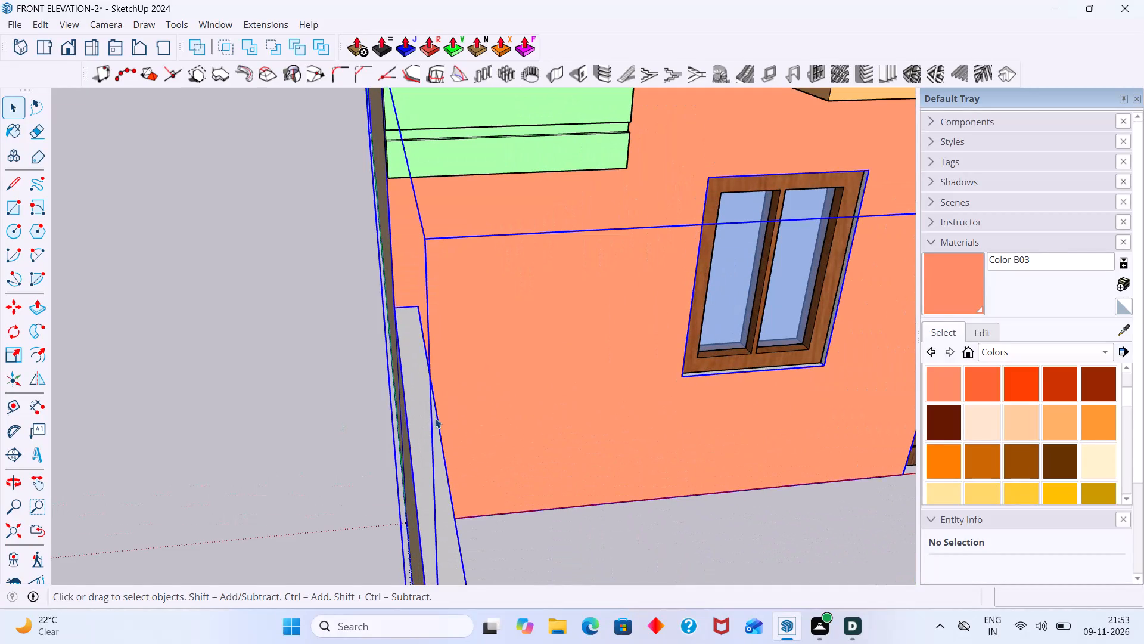
{"action": "double_click", "coordinate": [427, 422]}
{"action": "left_click", "coordinate": [423, 425]}
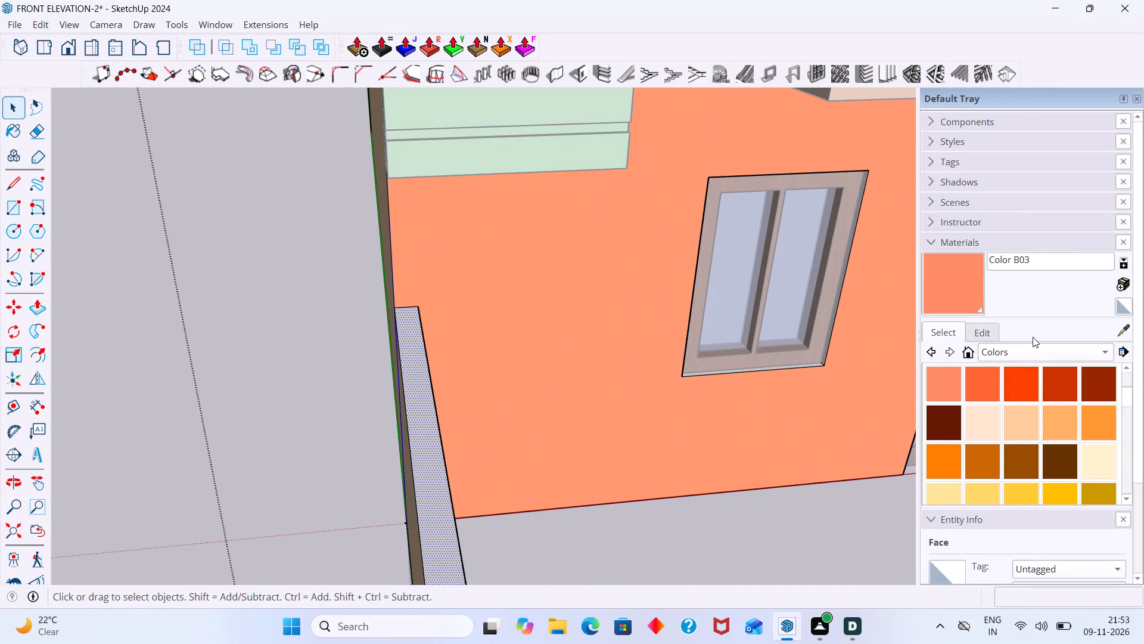
{"action": "left_click", "coordinate": [1129, 330]}
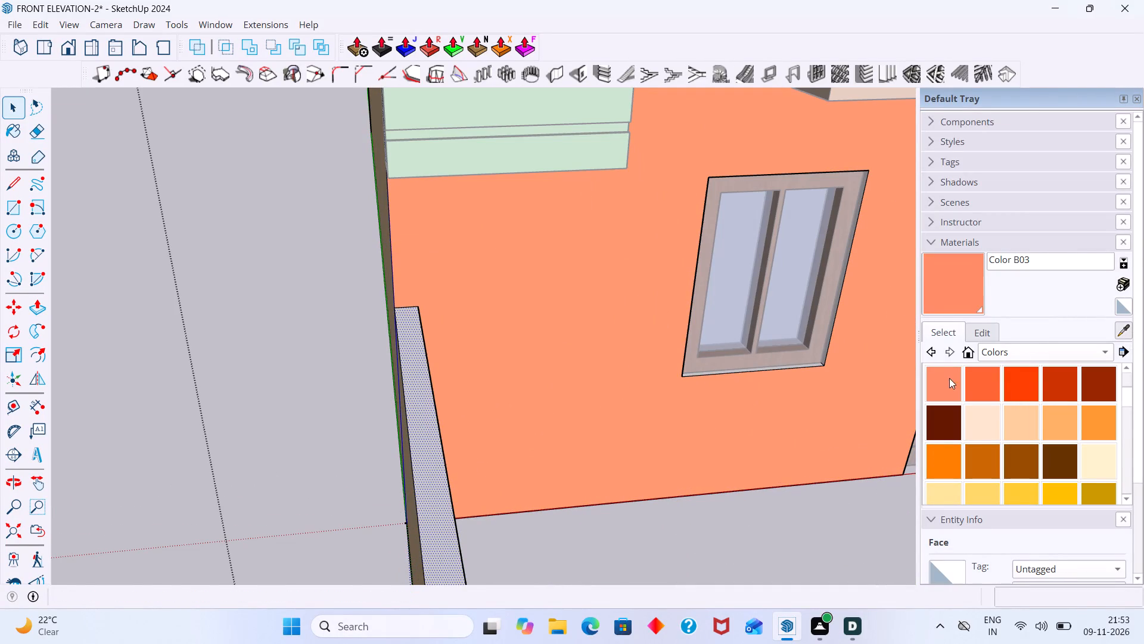
{"action": "middle_click_drag", "start_coordinate": [414, 531], "coordinate": [531, 494]}
{"action": "left_click", "coordinate": [522, 492]}
{"action": "left_click", "coordinate": [558, 447]}
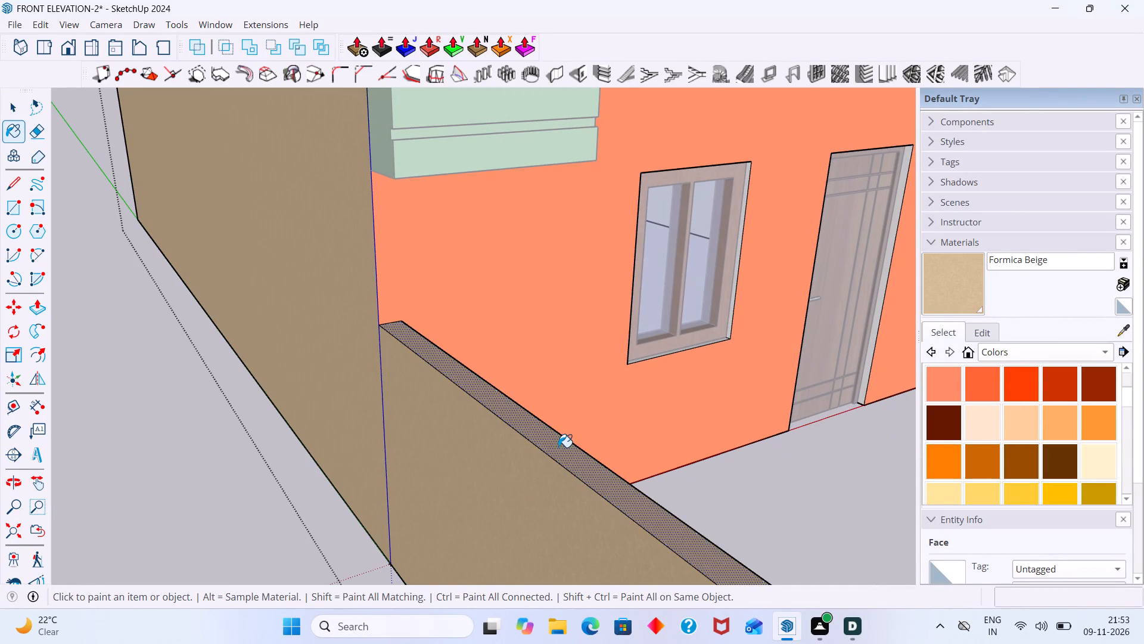
{"action": "middle_click_drag", "start_coordinate": [554, 447], "coordinate": [206, 374]}
{"action": "left_click", "coordinate": [268, 338]}
{"action": "scroll", "coordinate": [270, 340], "scroll_direction": "down", "scroll_amount": 3}
{"action": "middle_click_drag", "start_coordinate": [291, 375], "coordinate": [405, 515]}
{"action": "scroll", "coordinate": [419, 500], "scroll_direction": "down", "scroll_amount": 18}
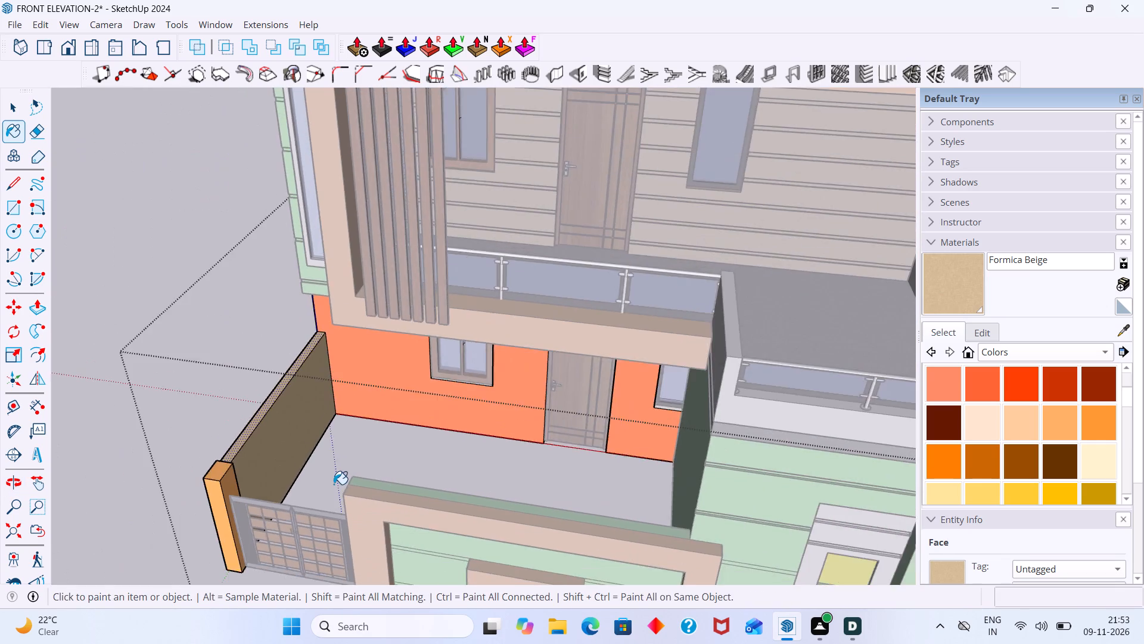
{"action": "scroll", "coordinate": [334, 484], "scroll_direction": "down", "scroll_amount": 3}
{"action": "middle_click_drag", "start_coordinate": [380, 479], "coordinate": [729, 535]}
{"action": "key", "text": "space"}
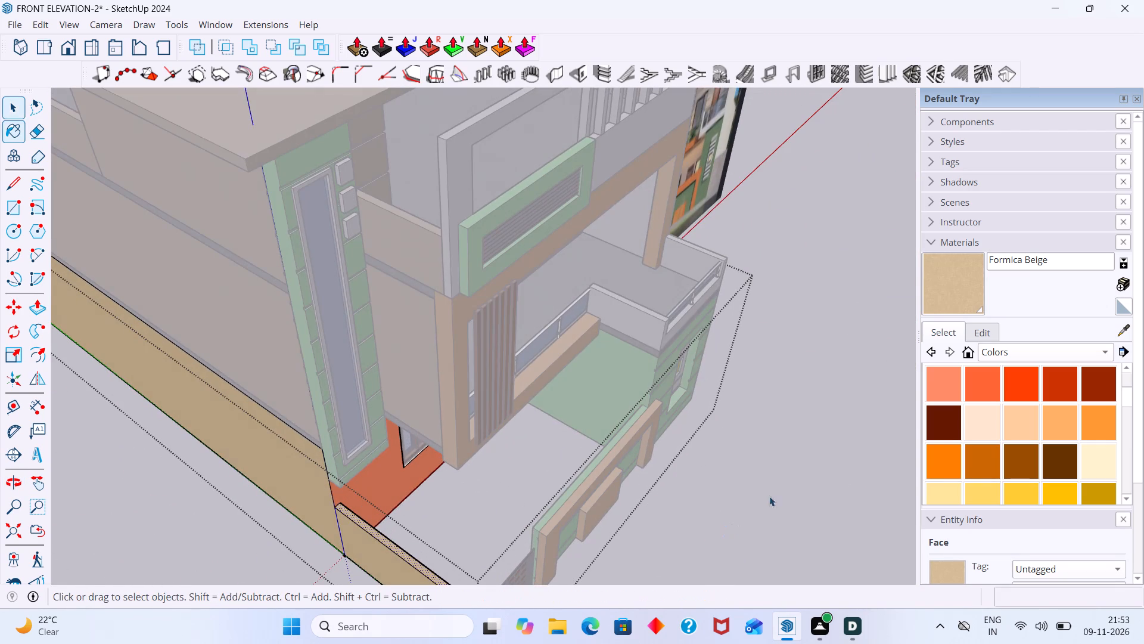
{"action": "left_click", "coordinate": [797, 484]}
Compare the house's materials with the reference picture and check the model for walls left unpainted.
{"action": "scroll", "coordinate": [782, 474], "scroll_direction": "down", "scroll_amount": 4}
{"action": "middle_click_drag", "start_coordinate": [766, 467], "coordinate": [733, 456]}
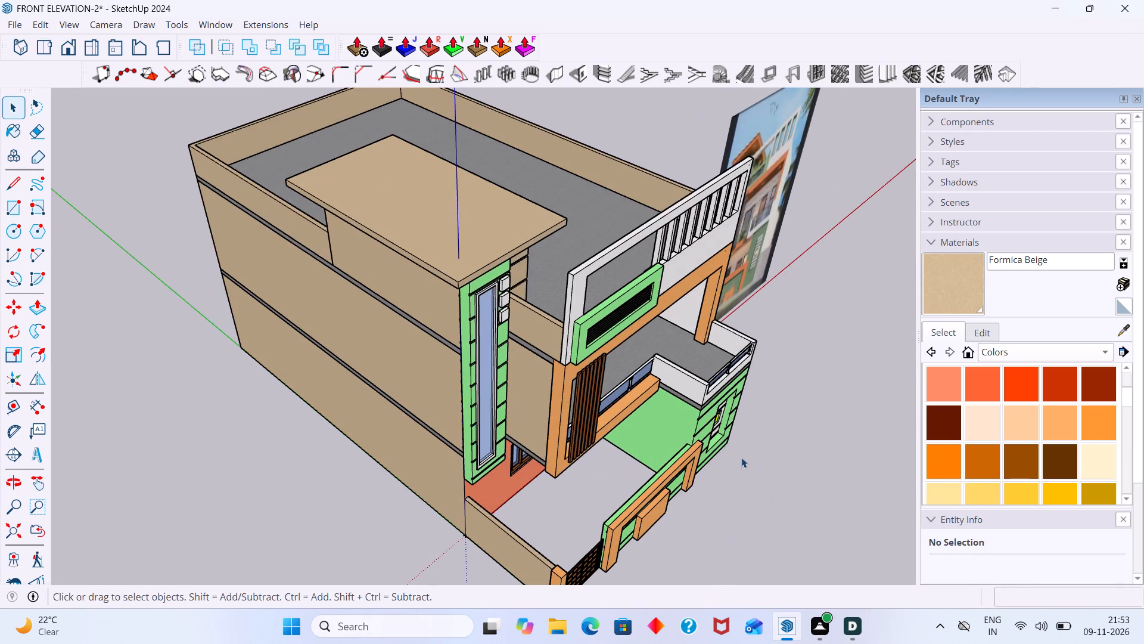
{"action": "middle_click_drag", "start_coordinate": [740, 455], "coordinate": [574, 345]}
{"action": "scroll", "coordinate": [503, 266], "scroll_direction": "up", "scroll_amount": 2}
{"action": "scroll", "coordinate": [610, 326], "scroll_direction": "down", "scroll_amount": 8}
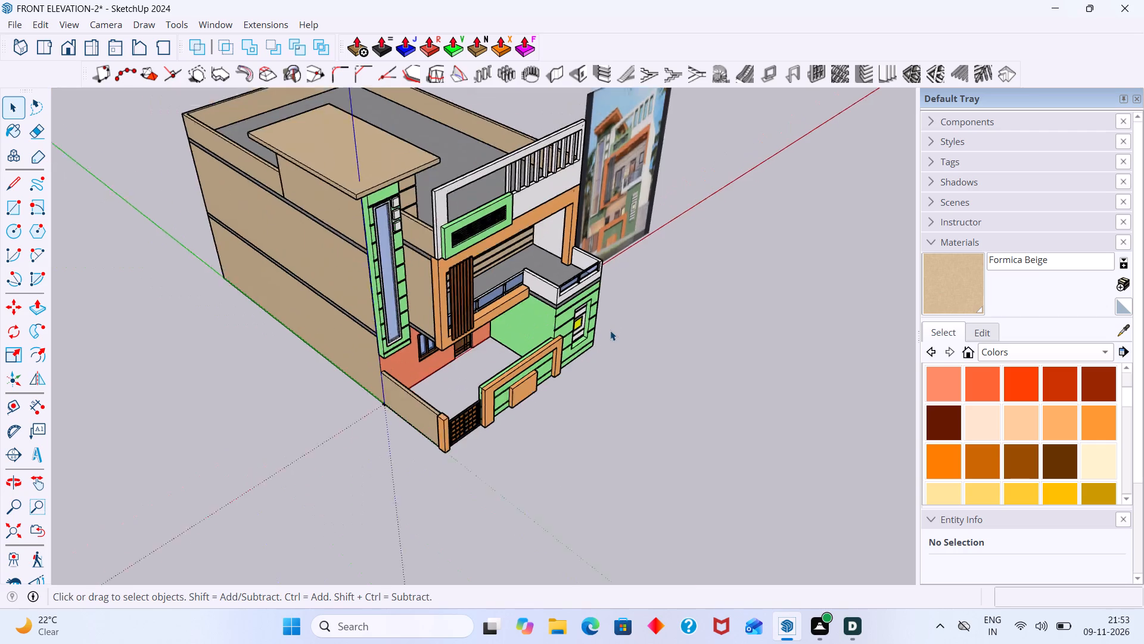
{"action": "middle_click_drag", "start_coordinate": [620, 264], "coordinate": [543, 248]}
{"action": "scroll", "coordinate": [621, 216], "scroll_direction": "up", "scroll_amount": 14}
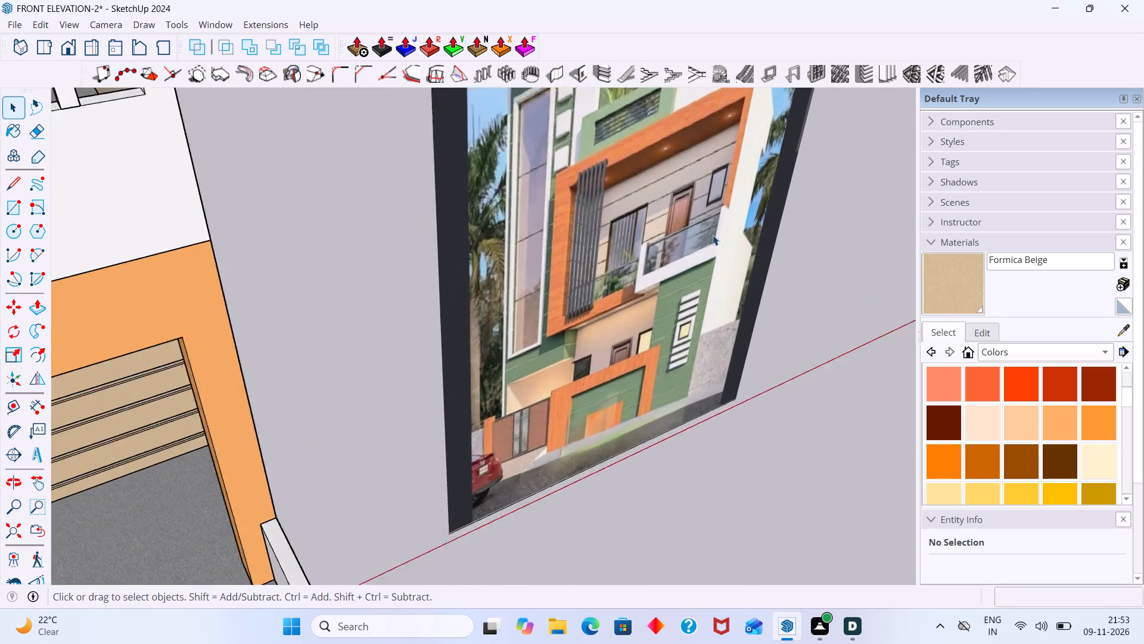
{"action": "scroll", "coordinate": [713, 235], "scroll_direction": "up", "scroll_amount": 9}
{"action": "scroll", "coordinate": [696, 231], "scroll_direction": "down", "scroll_amount": 16}
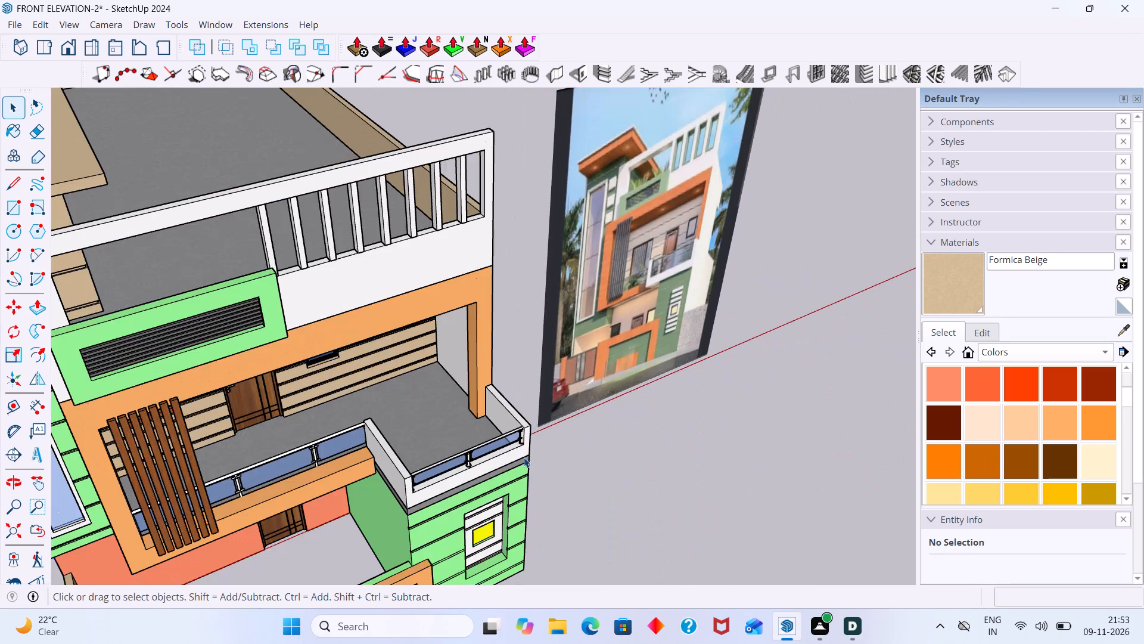
{"action": "scroll", "coordinate": [517, 506], "scroll_direction": "down", "scroll_amount": 2}
{"action": "middle_click_drag", "start_coordinate": [513, 501], "coordinate": [443, 322]}
{"action": "scroll", "coordinate": [537, 477], "scroll_direction": "down", "scroll_amount": 6}
{"action": "scroll", "coordinate": [596, 428], "scroll_direction": "up", "scroll_amount": 7}
{"action": "scroll", "coordinate": [636, 389], "scroll_direction": "down", "scroll_amount": 5}
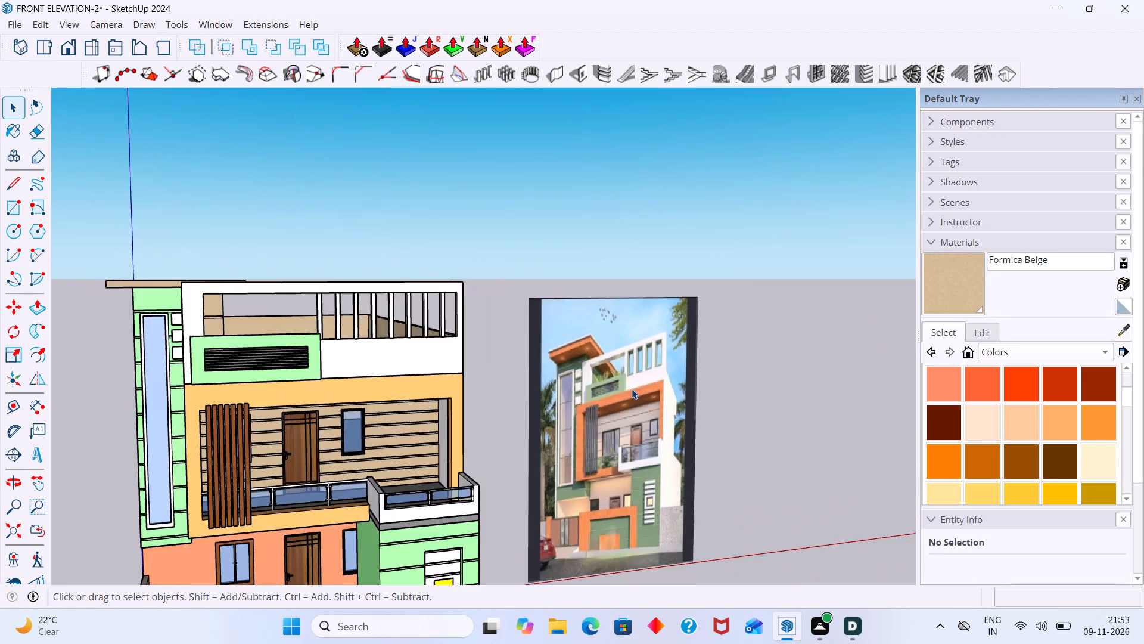
{"action": "scroll", "coordinate": [632, 389], "scroll_direction": "down", "scroll_amount": 7}
{"action": "scroll", "coordinate": [416, 339], "scroll_direction": "up", "scroll_amount": 5}
{"action": "middle_click_drag", "start_coordinate": [409, 334], "coordinate": [605, 424]}
{"action": "scroll", "coordinate": [605, 420], "scroll_direction": "down", "scroll_amount": 7}
{"action": "middle_click_drag", "start_coordinate": [603, 414], "coordinate": [427, 309]}
{"action": "middle_click_drag", "start_coordinate": [449, 286], "coordinate": [163, 278]}
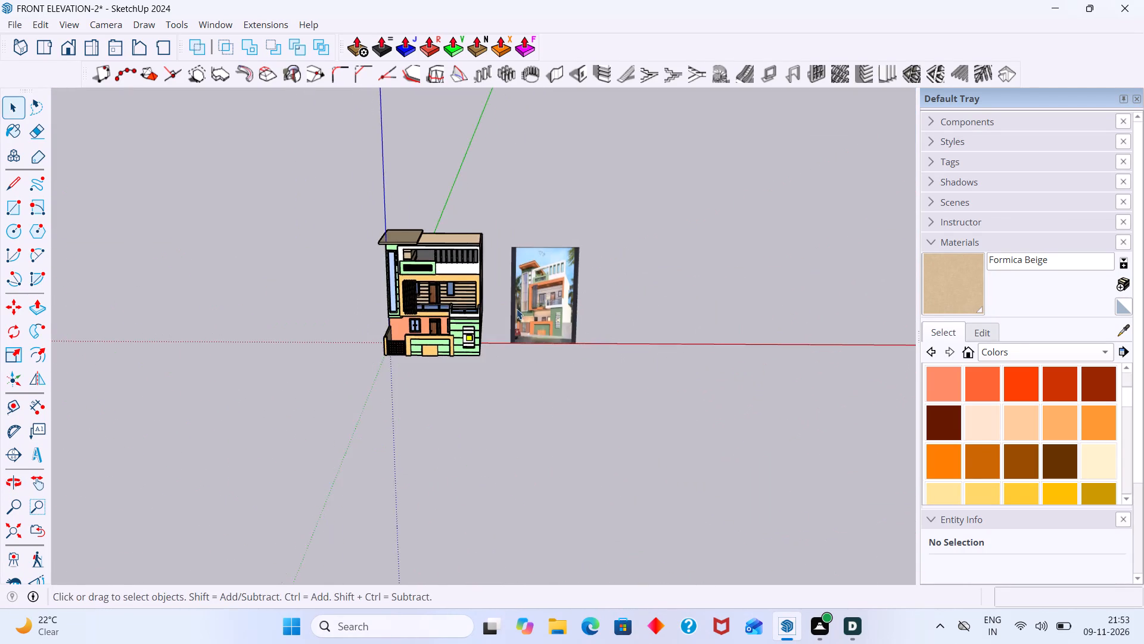
{"action": "scroll", "coordinate": [499, 304], "scroll_direction": "up", "scroll_amount": 4}
{"action": "scroll", "coordinate": [496, 304], "scroll_direction": "down", "scroll_amount": 1}
Paint the white end wall of the first-floor balcony with Formica Beige sampled from the adjoining clad wall.
{"action": "middle_click_drag", "start_coordinate": [496, 304], "coordinate": [828, 270]}
{"action": "scroll", "coordinate": [583, 265], "scroll_direction": "up", "scroll_amount": 7}
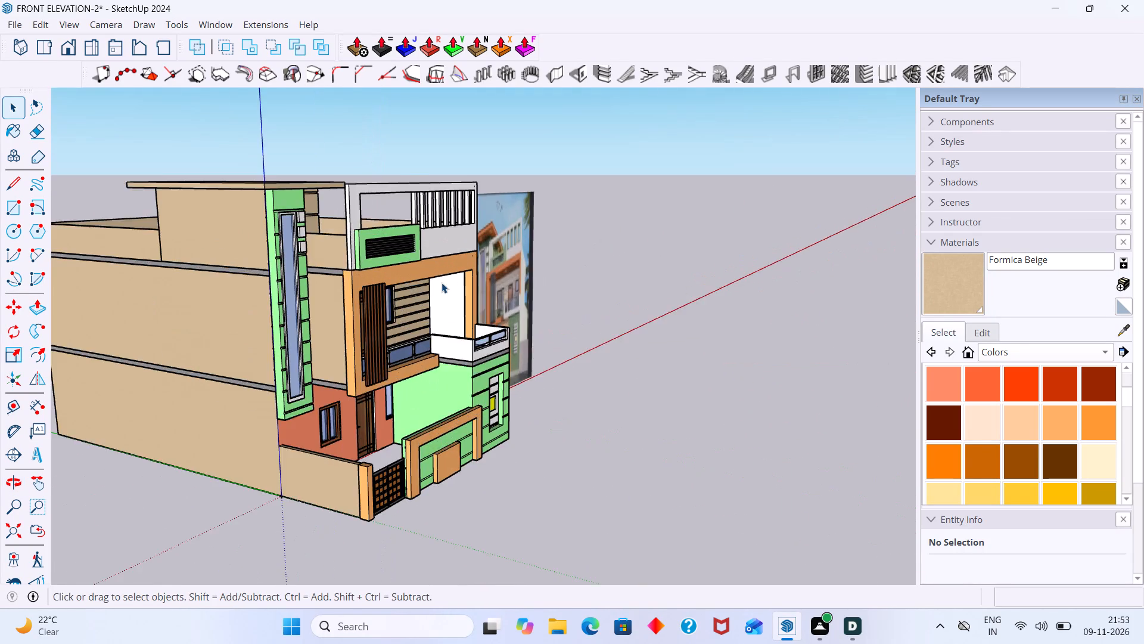
{"action": "scroll", "coordinate": [442, 283], "scroll_direction": "up", "scroll_amount": 14}
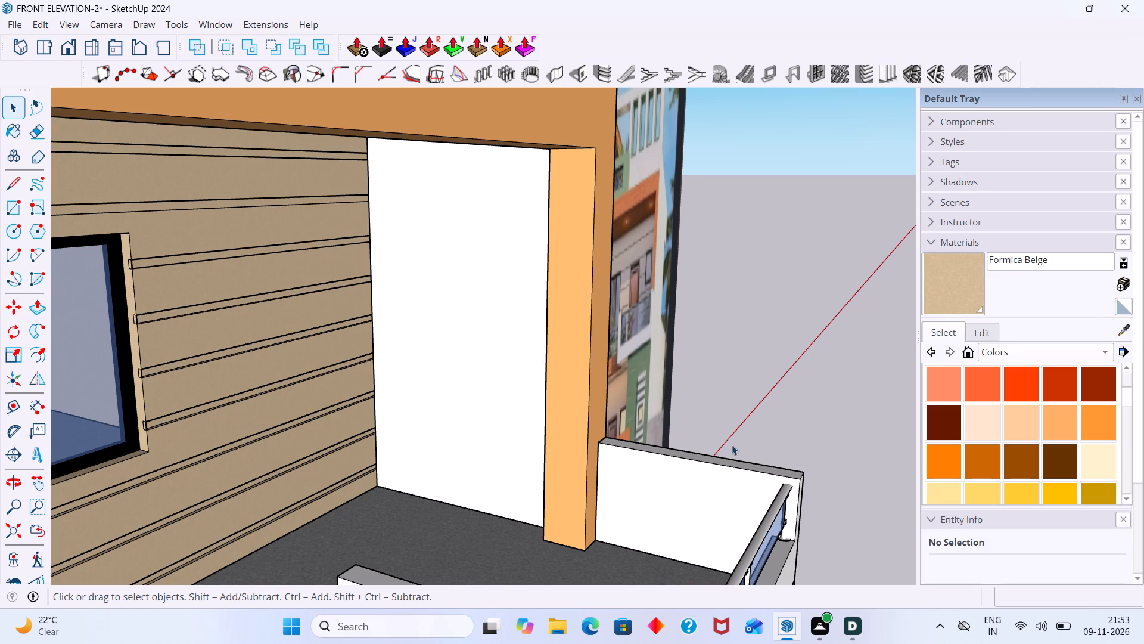
{"action": "scroll", "coordinate": [732, 445], "scroll_direction": "down", "scroll_amount": 6}
{"action": "middle_click_drag", "start_coordinate": [624, 437], "coordinate": [491, 403]}
{"action": "scroll", "coordinate": [498, 405], "scroll_direction": "up", "scroll_amount": 5}
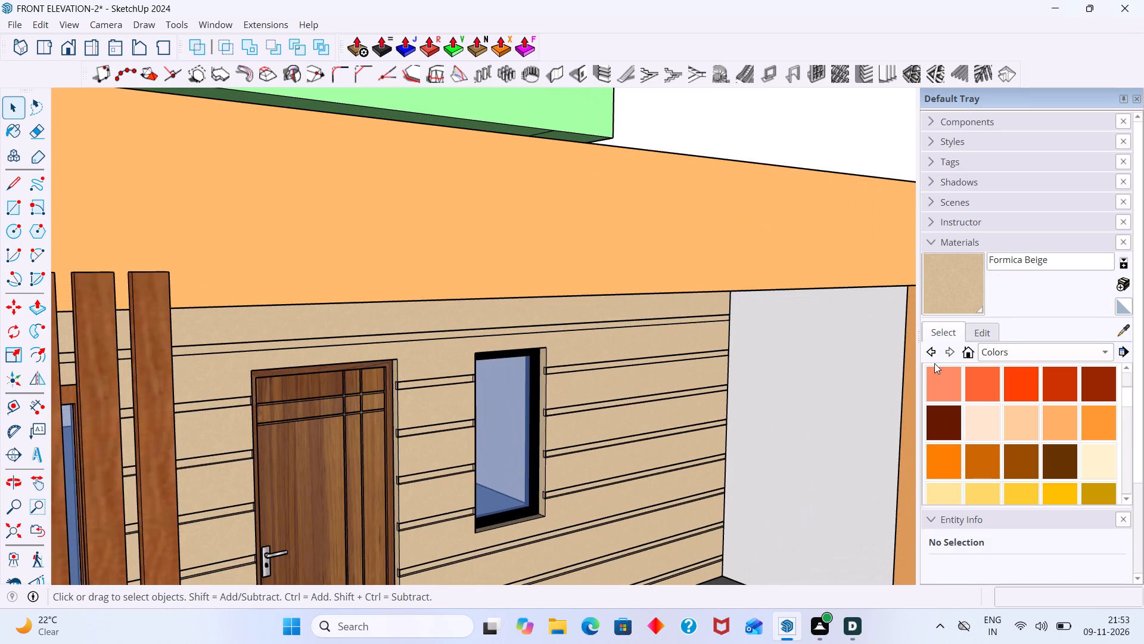
{"action": "left_click", "coordinate": [1123, 335]}
{"action": "scroll", "coordinate": [713, 347], "scroll_direction": "up", "scroll_amount": 2}
{"action": "left_click", "coordinate": [687, 331]}
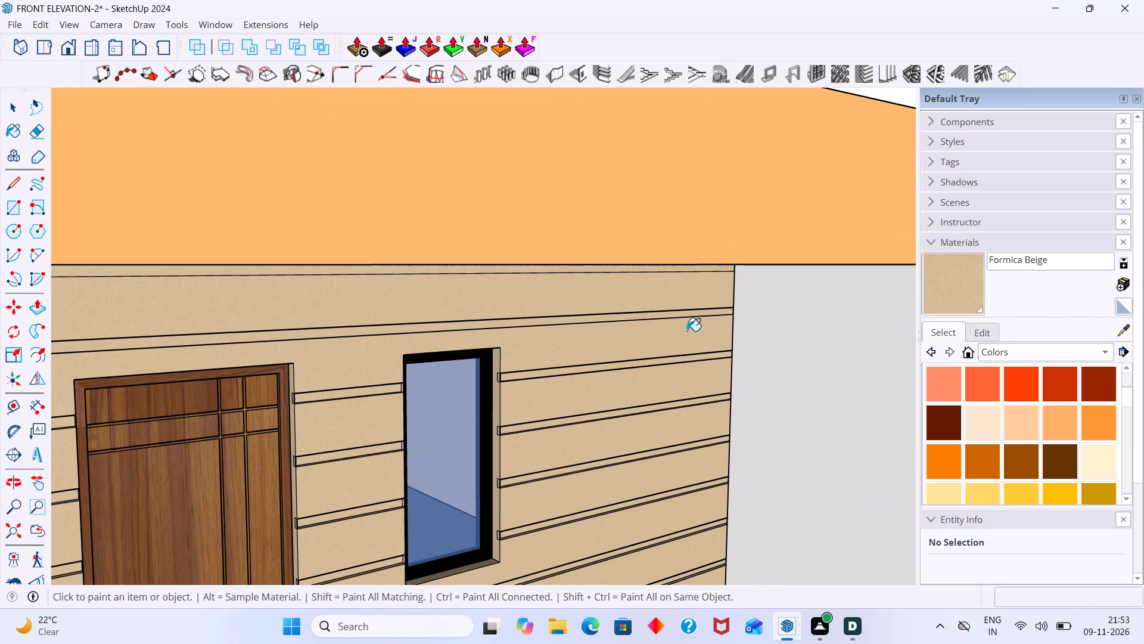
{"action": "left_click", "coordinate": [774, 343]}
{"action": "scroll", "coordinate": [775, 343], "scroll_direction": "down", "scroll_amount": 19}
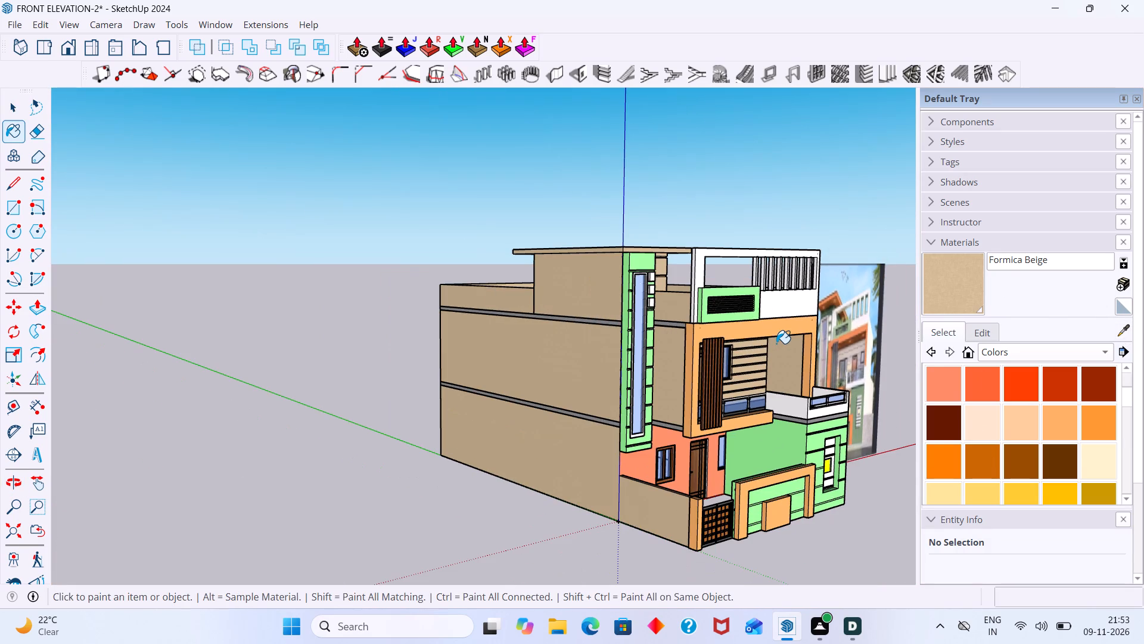
{"action": "key", "text": "space"}
Compare the colours of the front facade with the reference picture, focusing on the balcony wall.
{"action": "middle_click_drag", "start_coordinate": [717, 348], "coordinate": [288, 210], "text": "shift"}
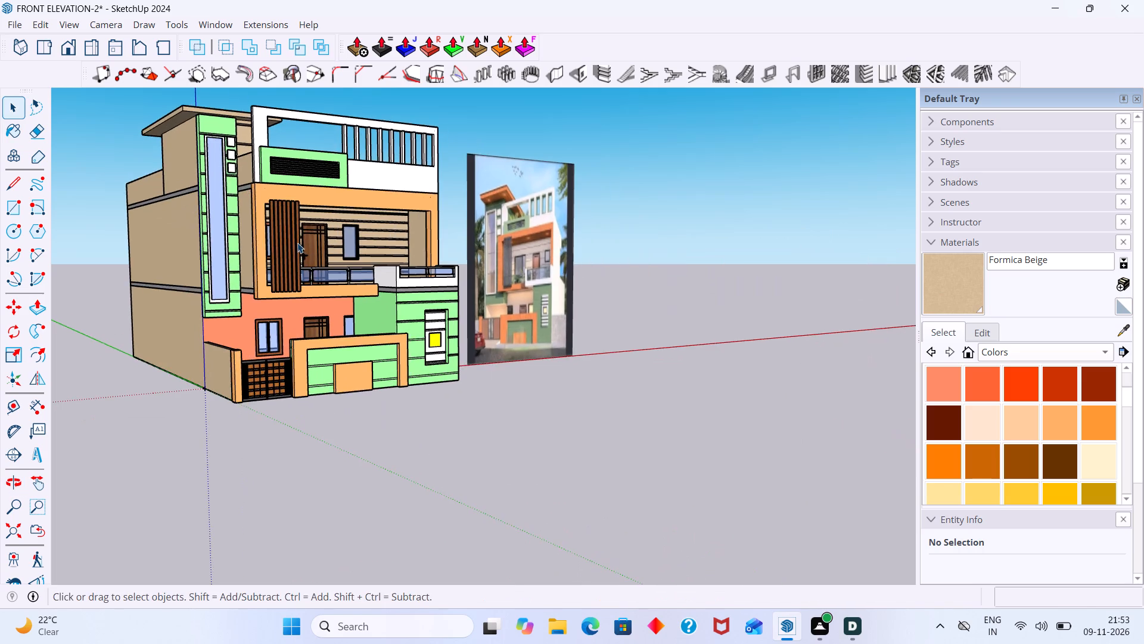
{"action": "middle_click_drag", "start_coordinate": [353, 258], "coordinate": [115, 299]}
{"action": "scroll", "coordinate": [344, 286], "scroll_direction": "down", "scroll_amount": 3}
{"action": "scroll", "coordinate": [406, 268], "scroll_direction": "up", "scroll_amount": 12}
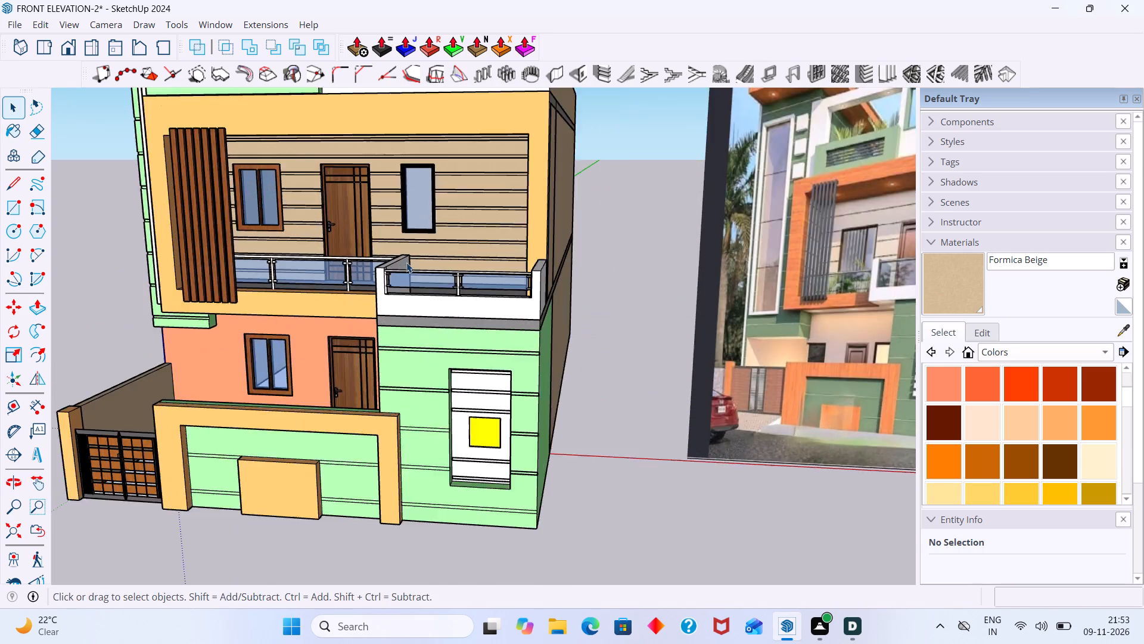
{"action": "scroll", "coordinate": [406, 262], "scroll_direction": "up", "scroll_amount": 3}
{"action": "scroll", "coordinate": [499, 256], "scroll_direction": "down", "scroll_amount": 9}
{"action": "scroll", "coordinate": [690, 286], "scroll_direction": "up", "scroll_amount": 1}
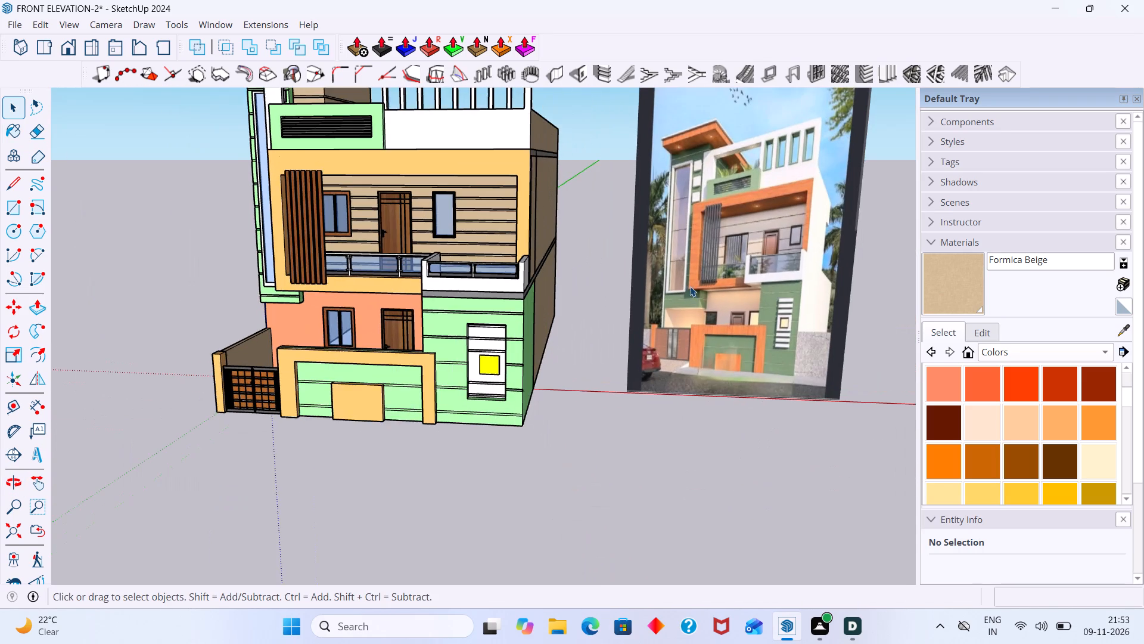
{"action": "scroll", "coordinate": [467, 247], "scroll_direction": "up", "scroll_amount": 12}
Open the first-floor balcony wall group, paint four cladding strips beside and below the narrow window with Color B03, and leave the group.
{"action": "left_click", "coordinate": [456, 250]}
{"action": "scroll", "coordinate": [456, 250], "scroll_direction": "up", "scroll_amount": 3}
{"action": "double_click", "coordinate": [456, 250]}
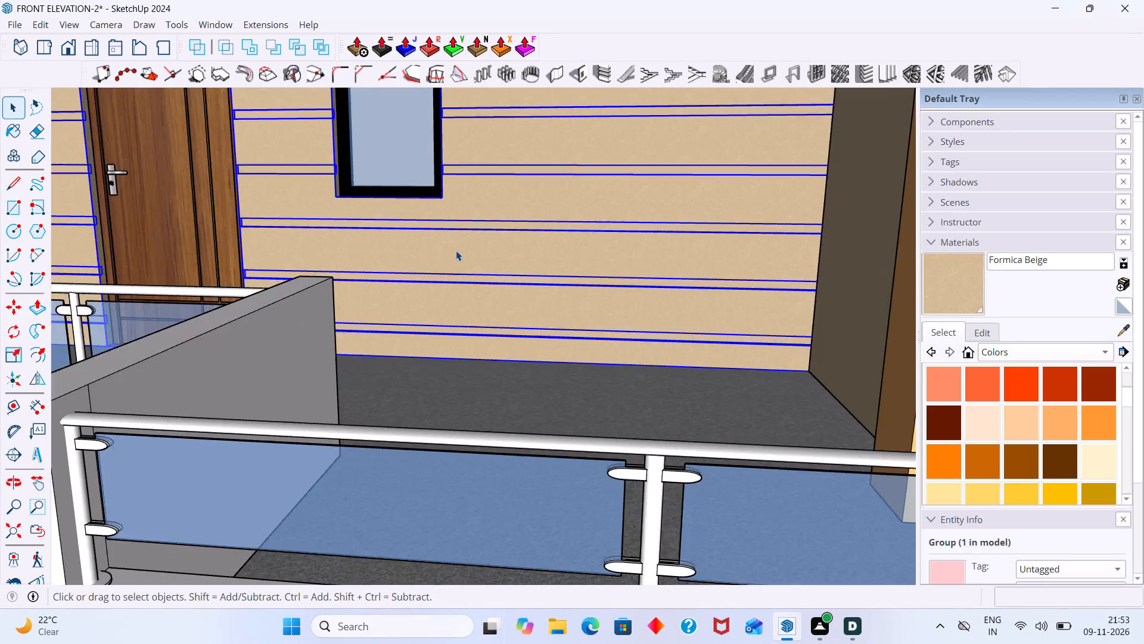
{"action": "left_click", "coordinate": [459, 253]}
{"action": "left_click", "coordinate": [515, 275]}
{"action": "left_click", "coordinate": [517, 259]}
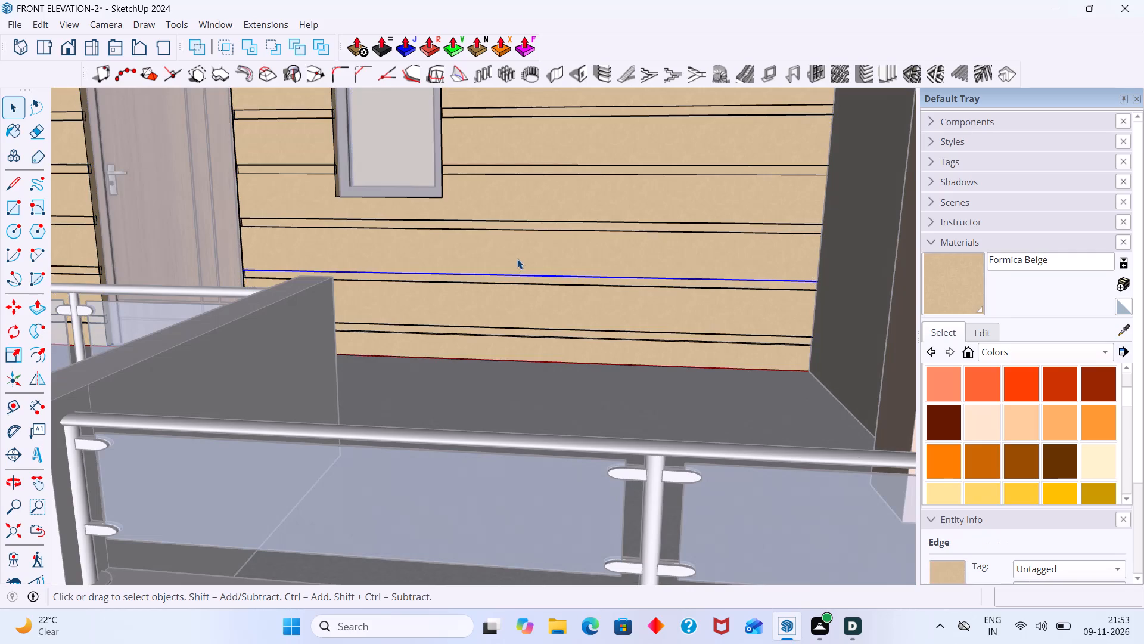
{"action": "left_click", "coordinate": [934, 385]}
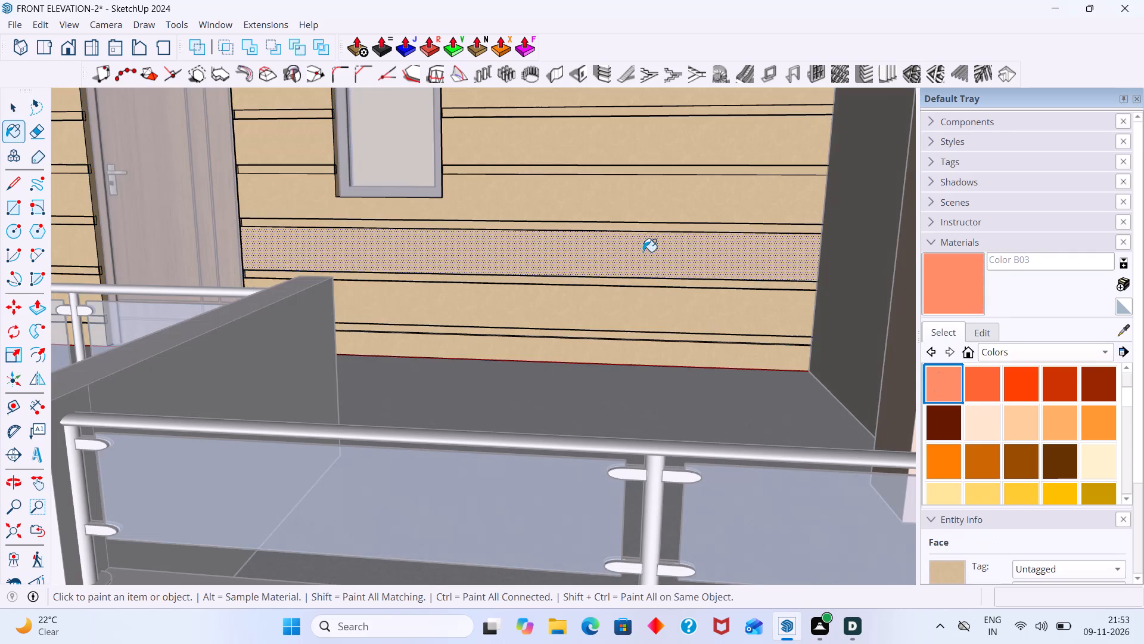
{"action": "left_click", "coordinate": [643, 250]}
{"action": "scroll", "coordinate": [655, 257], "scroll_direction": "down", "scroll_amount": 6}
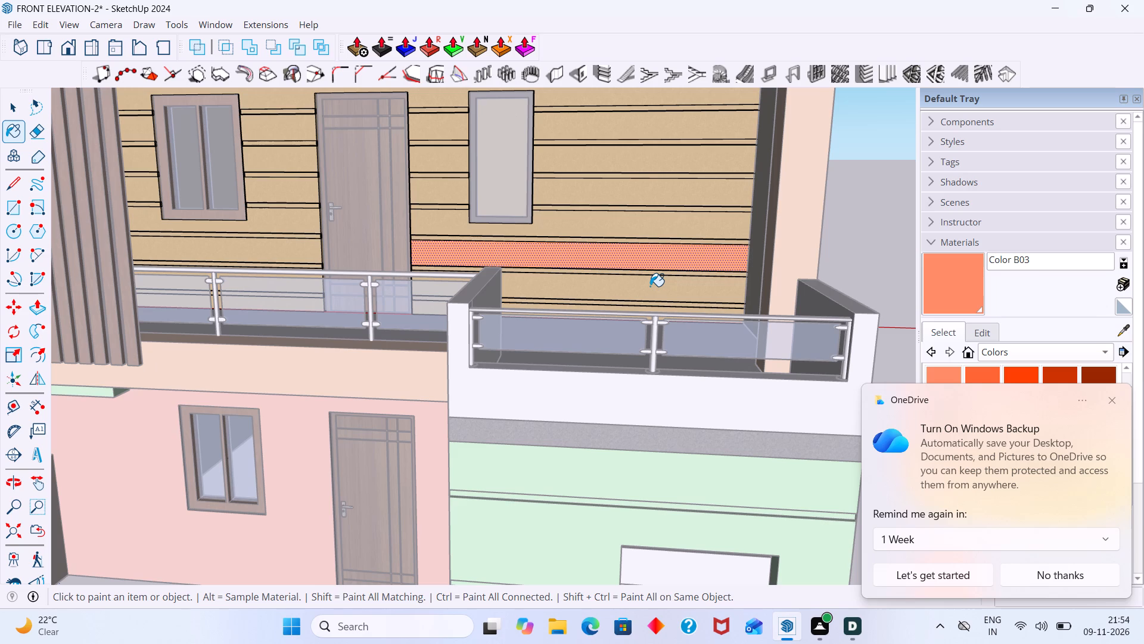
{"action": "left_click", "coordinate": [648, 225]}
{"action": "left_click", "coordinate": [657, 205]}
{"action": "left_click", "coordinate": [657, 165]}
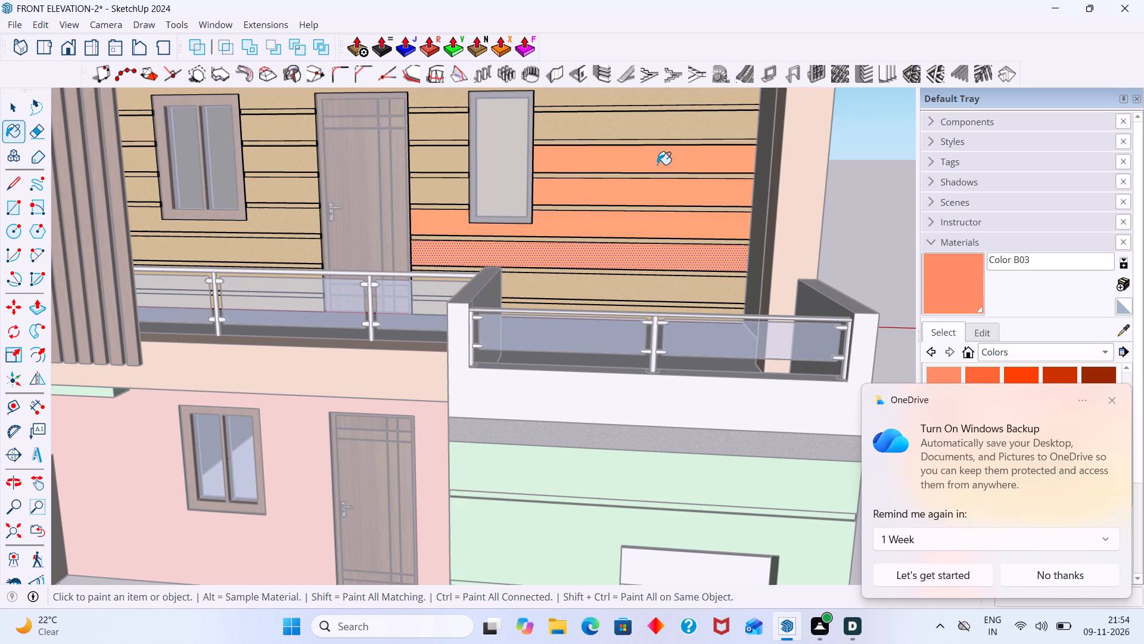
{"action": "key", "text": "space"}
{"action": "left_click", "coordinate": [880, 228]}
{"action": "scroll", "coordinate": [762, 232], "scroll_direction": "down", "scroll_amount": 4}
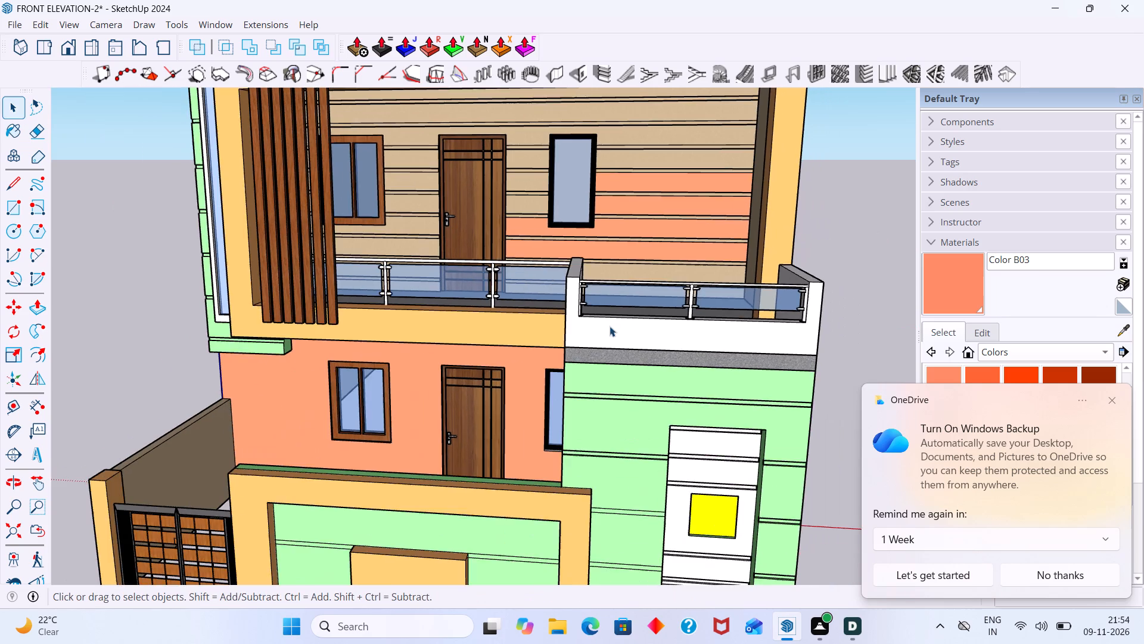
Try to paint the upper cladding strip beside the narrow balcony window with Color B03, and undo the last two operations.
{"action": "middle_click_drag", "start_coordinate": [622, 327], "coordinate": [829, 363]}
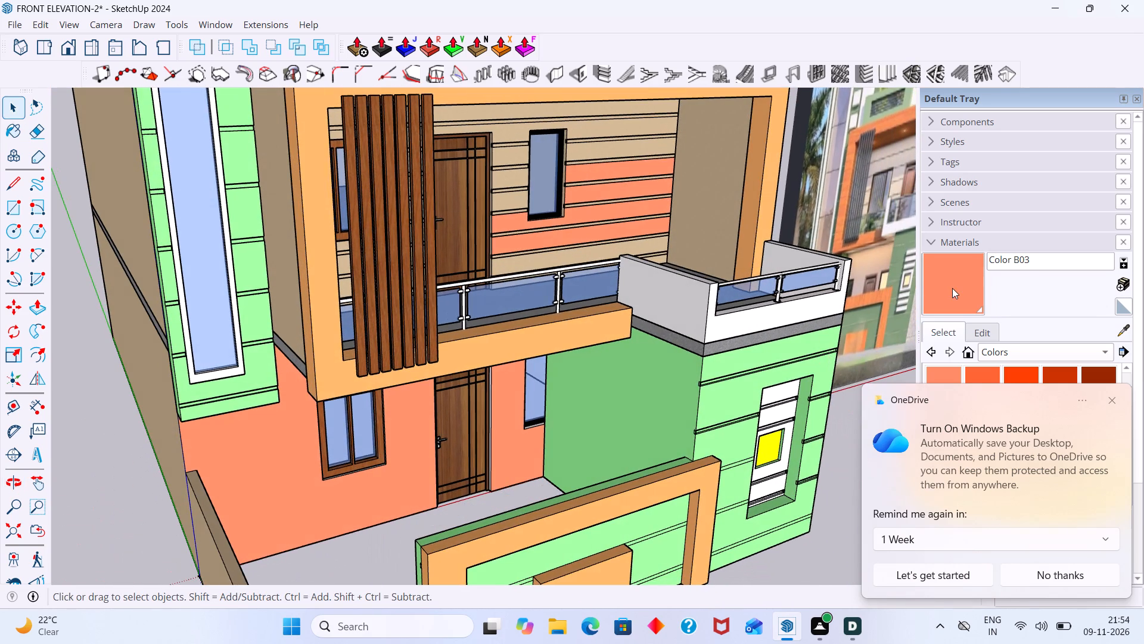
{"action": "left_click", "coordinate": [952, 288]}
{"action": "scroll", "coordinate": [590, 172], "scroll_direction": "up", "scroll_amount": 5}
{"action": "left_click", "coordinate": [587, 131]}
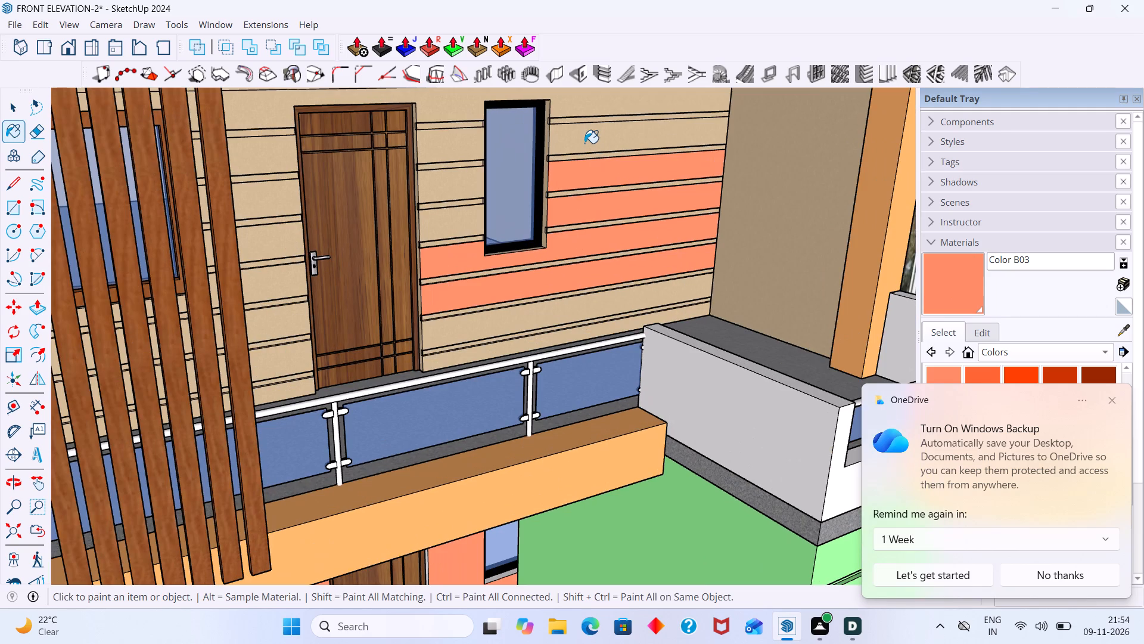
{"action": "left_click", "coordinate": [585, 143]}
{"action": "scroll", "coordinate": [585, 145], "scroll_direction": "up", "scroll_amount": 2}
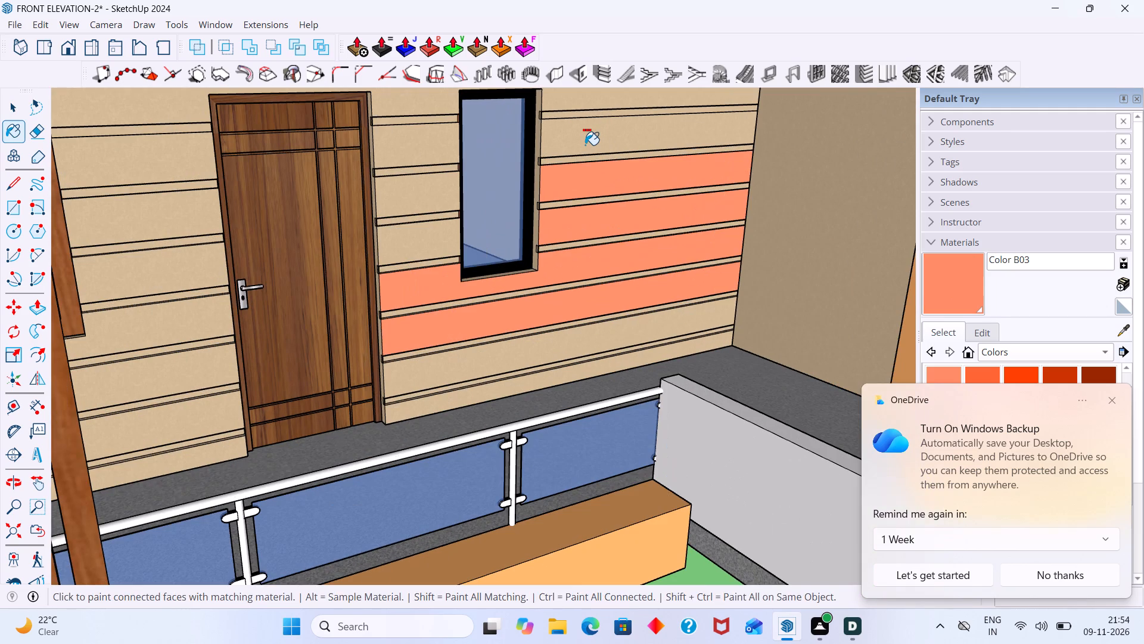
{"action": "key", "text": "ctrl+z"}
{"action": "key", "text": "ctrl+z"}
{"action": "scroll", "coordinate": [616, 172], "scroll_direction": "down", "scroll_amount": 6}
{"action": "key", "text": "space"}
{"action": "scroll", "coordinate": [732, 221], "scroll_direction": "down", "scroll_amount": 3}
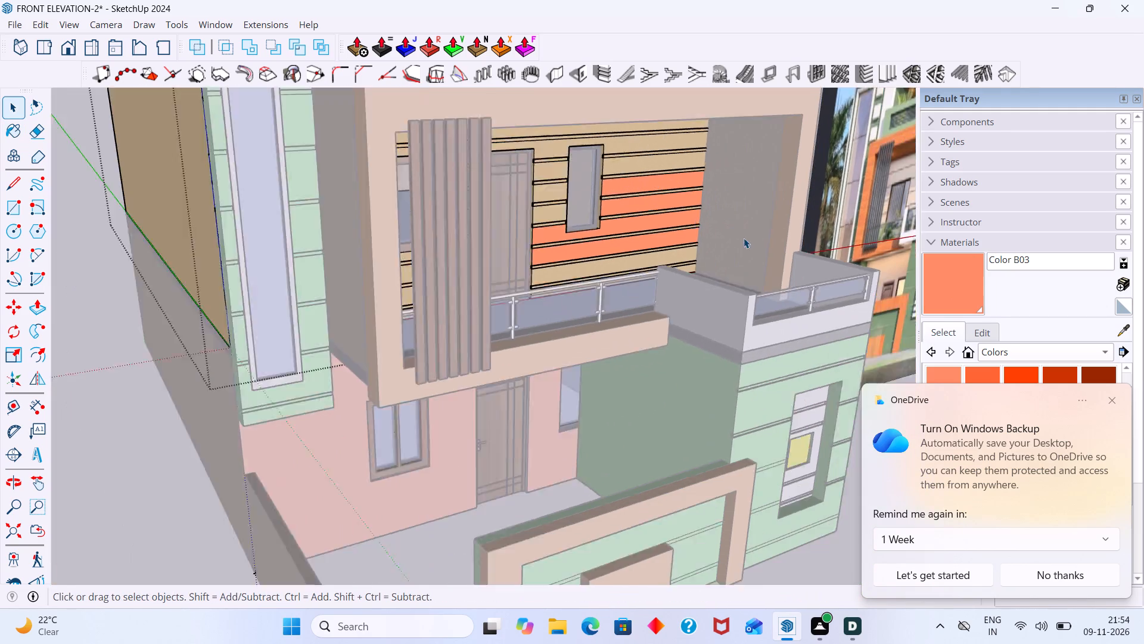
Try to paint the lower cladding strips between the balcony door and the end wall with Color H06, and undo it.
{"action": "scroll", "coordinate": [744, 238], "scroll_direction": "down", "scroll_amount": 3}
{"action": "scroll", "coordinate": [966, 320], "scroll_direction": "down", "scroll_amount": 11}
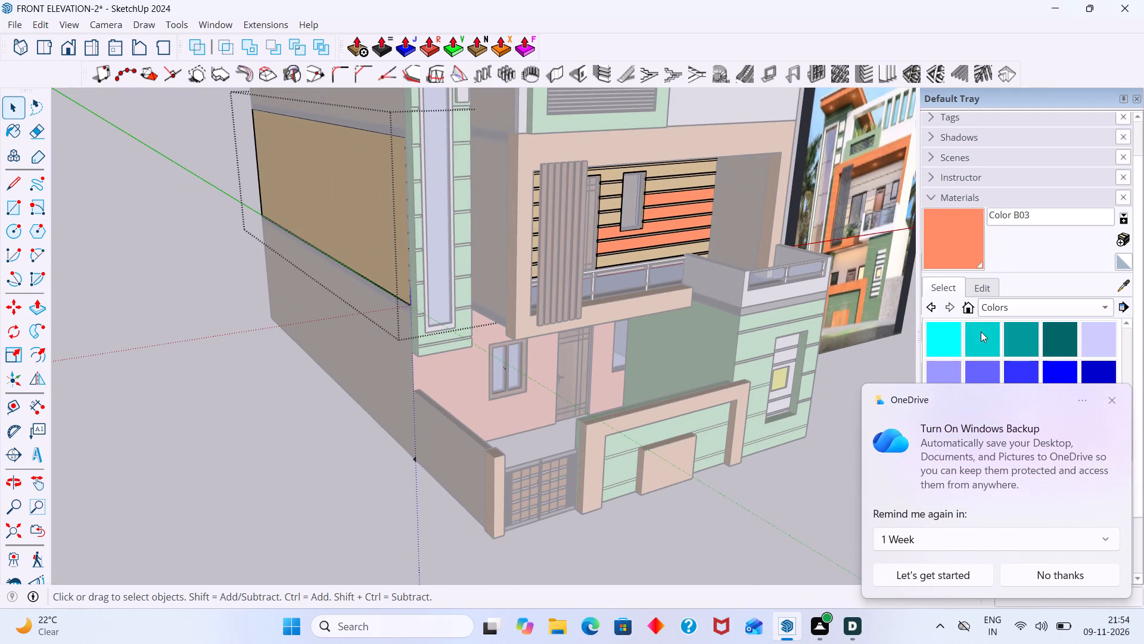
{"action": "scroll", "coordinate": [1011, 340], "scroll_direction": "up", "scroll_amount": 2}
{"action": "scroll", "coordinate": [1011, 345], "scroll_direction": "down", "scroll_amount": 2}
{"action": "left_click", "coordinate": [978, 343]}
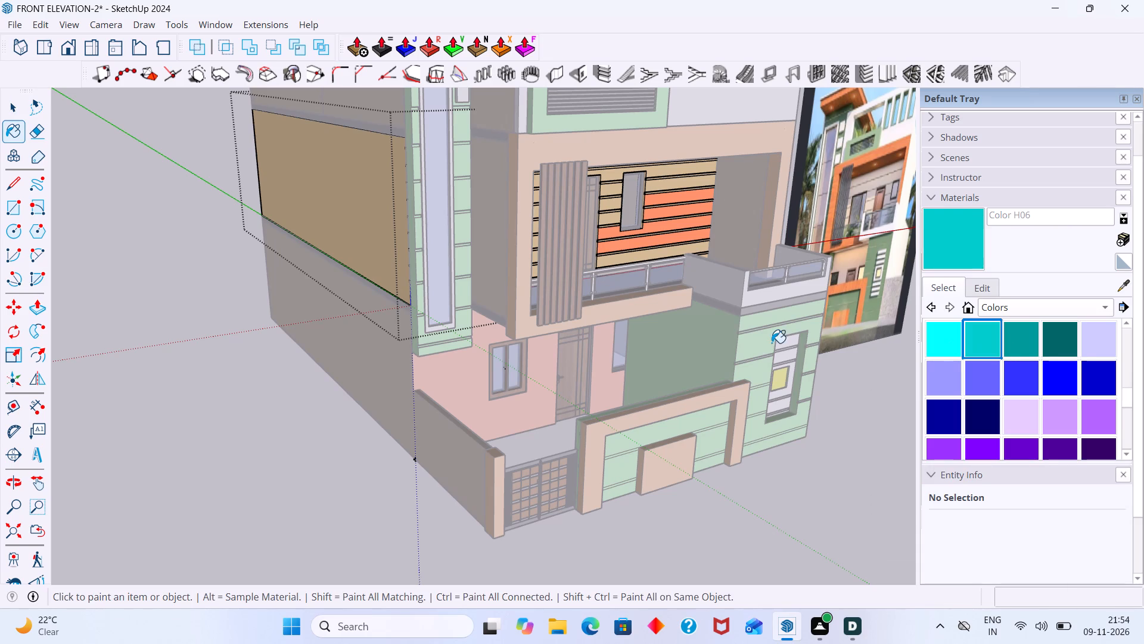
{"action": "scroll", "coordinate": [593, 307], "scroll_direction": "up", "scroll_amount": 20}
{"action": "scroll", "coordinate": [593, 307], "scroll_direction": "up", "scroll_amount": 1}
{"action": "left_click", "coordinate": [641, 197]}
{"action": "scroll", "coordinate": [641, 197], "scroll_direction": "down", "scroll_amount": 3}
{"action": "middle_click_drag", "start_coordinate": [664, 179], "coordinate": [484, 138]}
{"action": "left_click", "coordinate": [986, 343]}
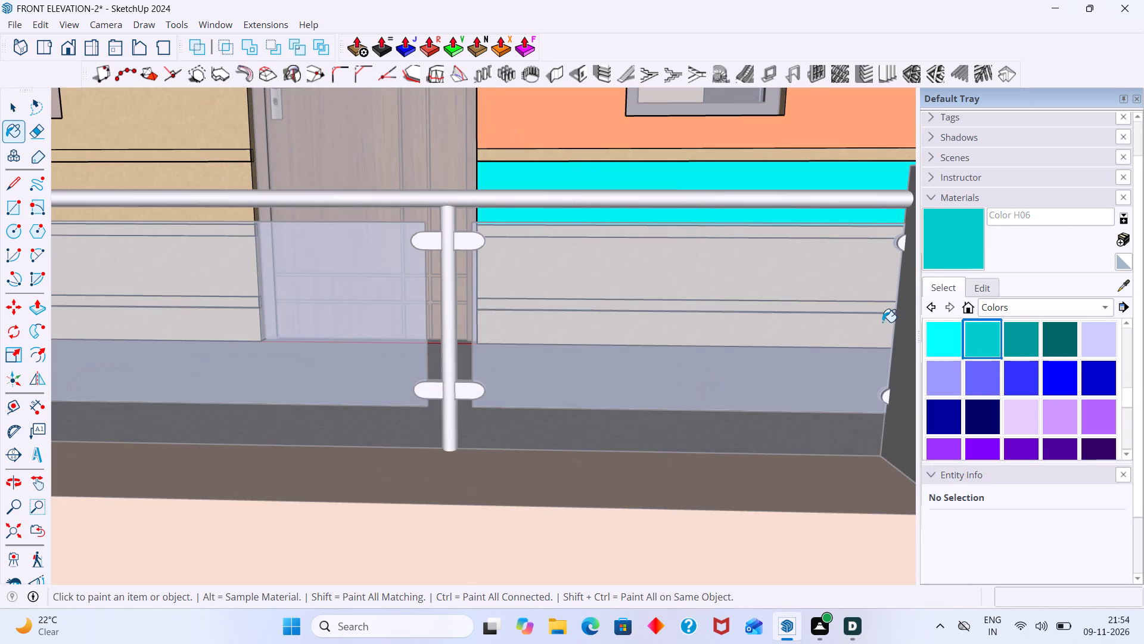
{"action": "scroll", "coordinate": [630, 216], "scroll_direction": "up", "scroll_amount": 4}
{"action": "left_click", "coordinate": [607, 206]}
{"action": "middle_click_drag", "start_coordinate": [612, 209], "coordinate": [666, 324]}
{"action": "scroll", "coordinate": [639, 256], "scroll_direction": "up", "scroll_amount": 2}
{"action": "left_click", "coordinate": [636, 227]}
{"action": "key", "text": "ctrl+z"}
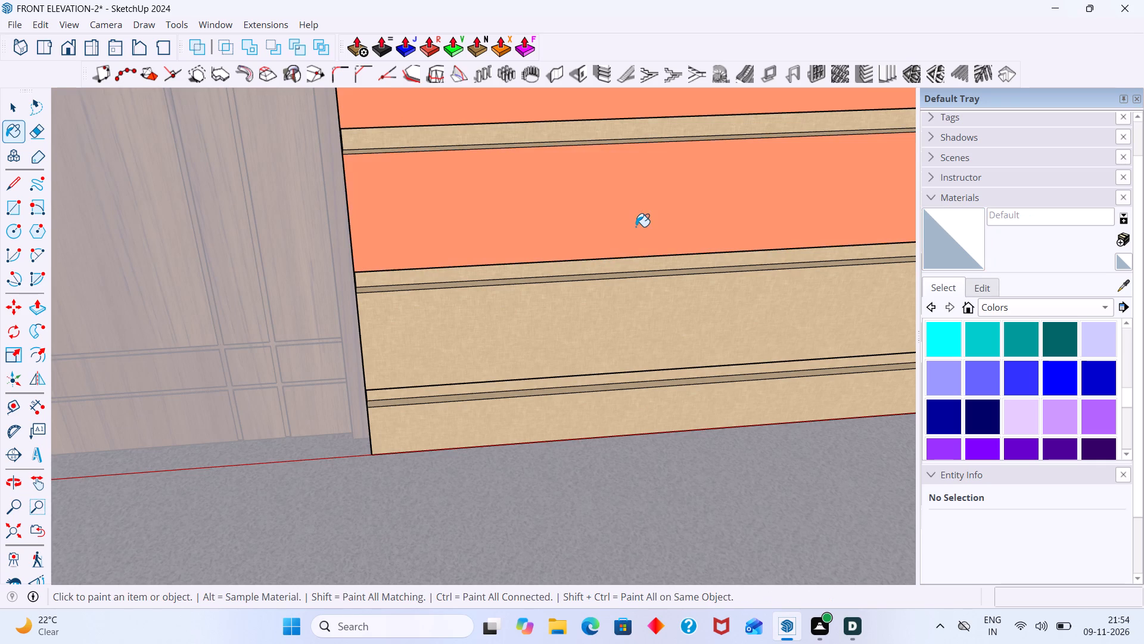
Paint the three lowest cladding strips below the narrow balcony window with Color H06.
{"action": "left_click", "coordinate": [981, 348]}
{"action": "left_click", "coordinate": [747, 235]}
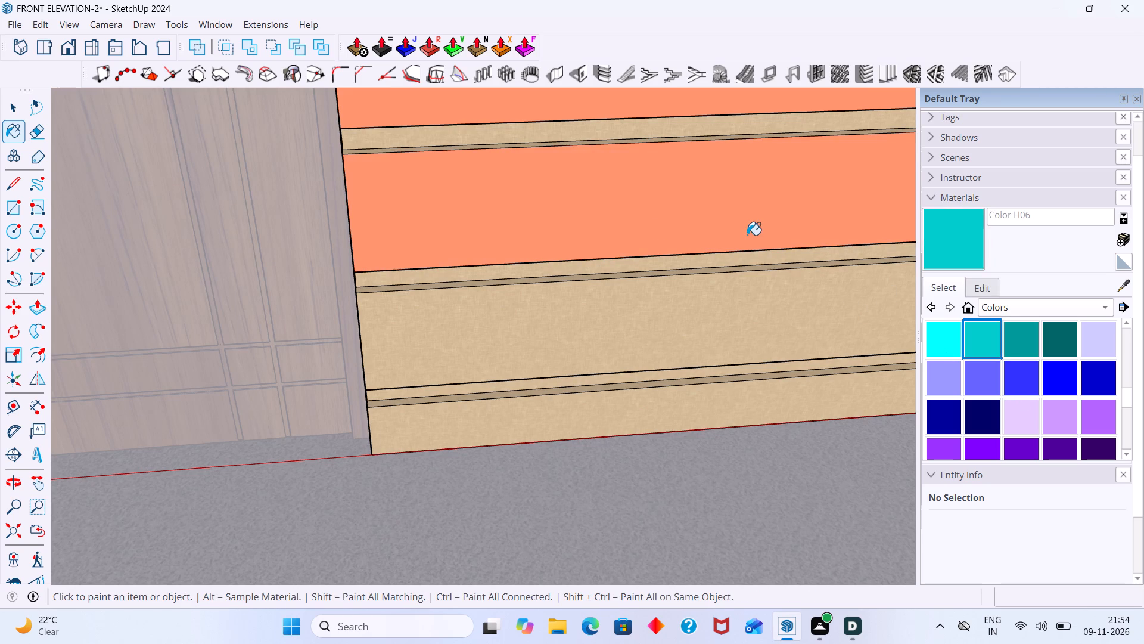
{"action": "scroll", "coordinate": [745, 233], "scroll_direction": "down", "scroll_amount": 5}
{"action": "left_click", "coordinate": [733, 289]}
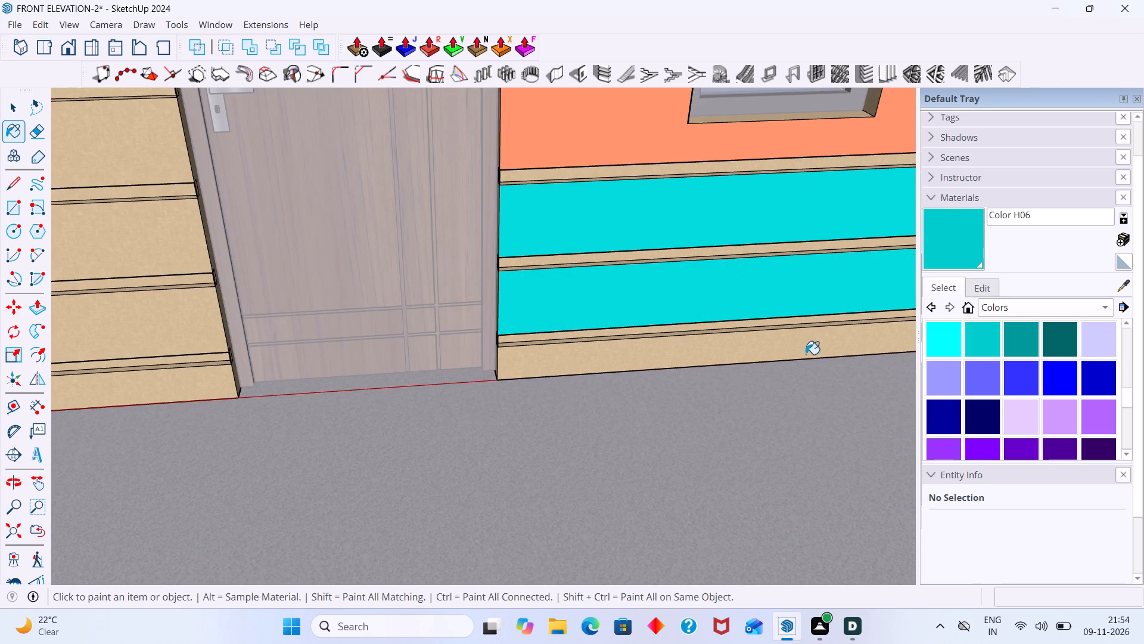
{"action": "left_click", "coordinate": [806, 354]}
{"action": "scroll", "coordinate": [796, 340], "scroll_direction": "up", "scroll_amount": 8}
{"action": "scroll", "coordinate": [757, 309], "scroll_direction": "down", "scroll_amount": 9}
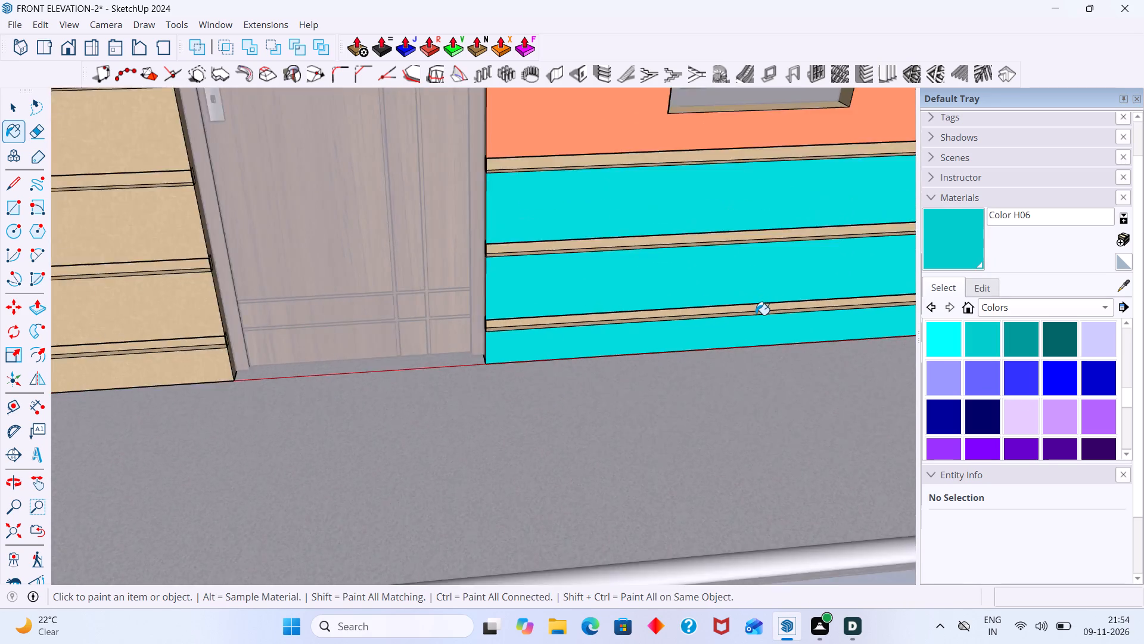
Paint the remaining cladding strips on both sides of and directly below the narrow balcony window with Color H06.
{"action": "scroll", "coordinate": [756, 315], "scroll_direction": "down", "scroll_amount": 11}
{"action": "middle_click_drag", "start_coordinate": [759, 309], "coordinate": [794, 268]}
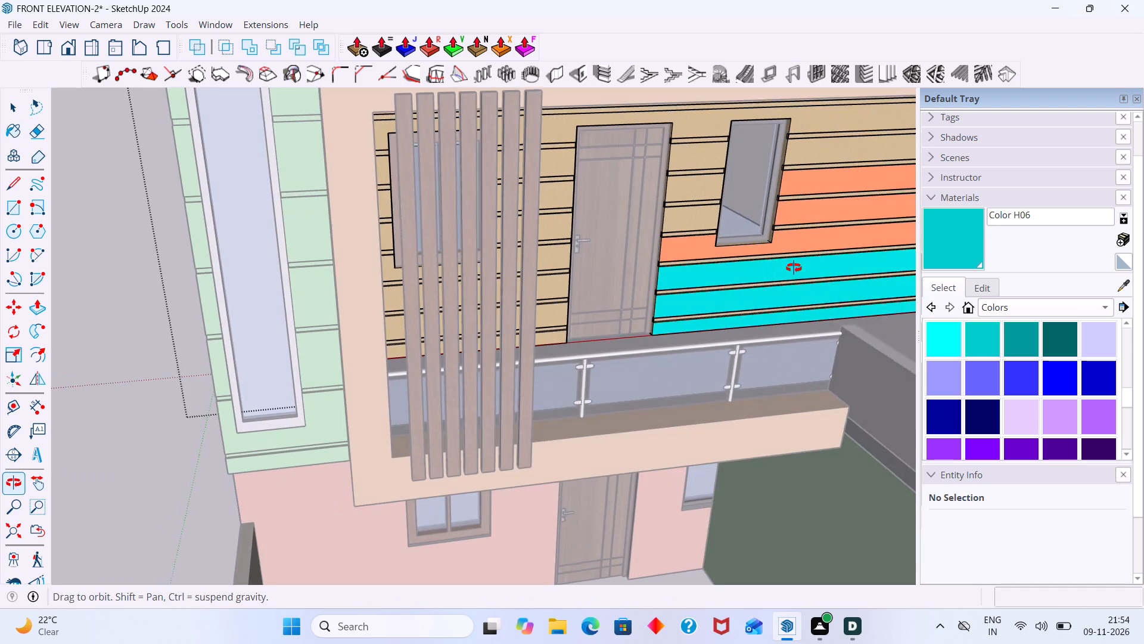
{"action": "middle_click_drag", "start_coordinate": [794, 268], "coordinate": [800, 264]}
{"action": "scroll", "coordinate": [803, 222], "scroll_direction": "up", "scroll_amount": 5}
{"action": "left_click", "coordinate": [798, 214]}
{"action": "left_click", "coordinate": [789, 163]}
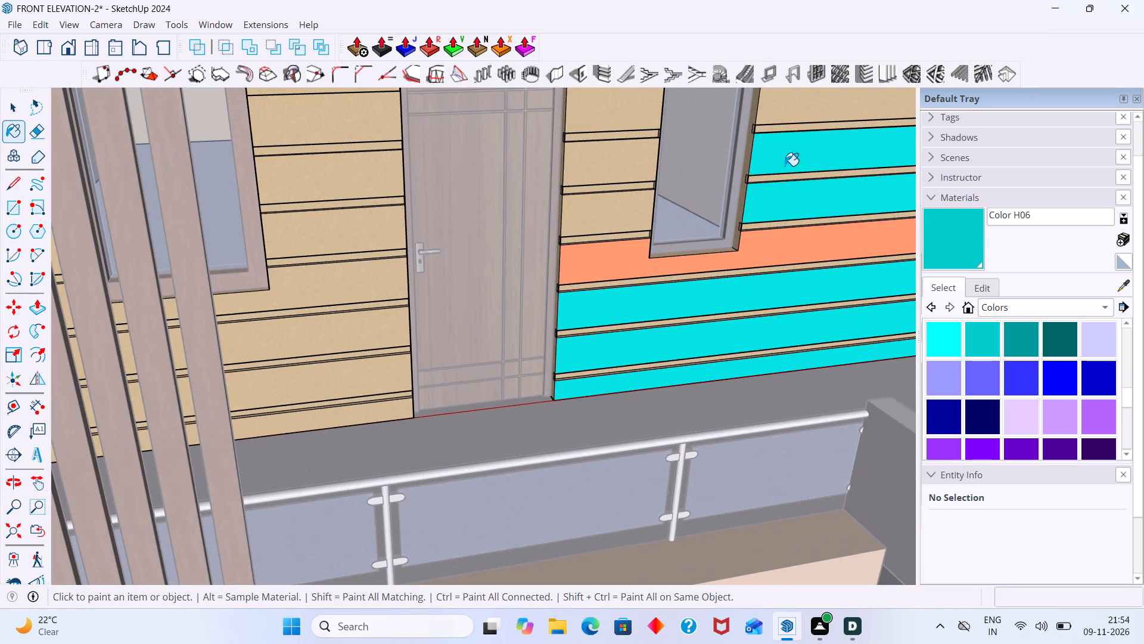
{"action": "left_click", "coordinate": [798, 247]}
{"action": "scroll", "coordinate": [791, 245], "scroll_direction": "down", "scroll_amount": 3}
{"action": "left_click", "coordinate": [778, 155]}
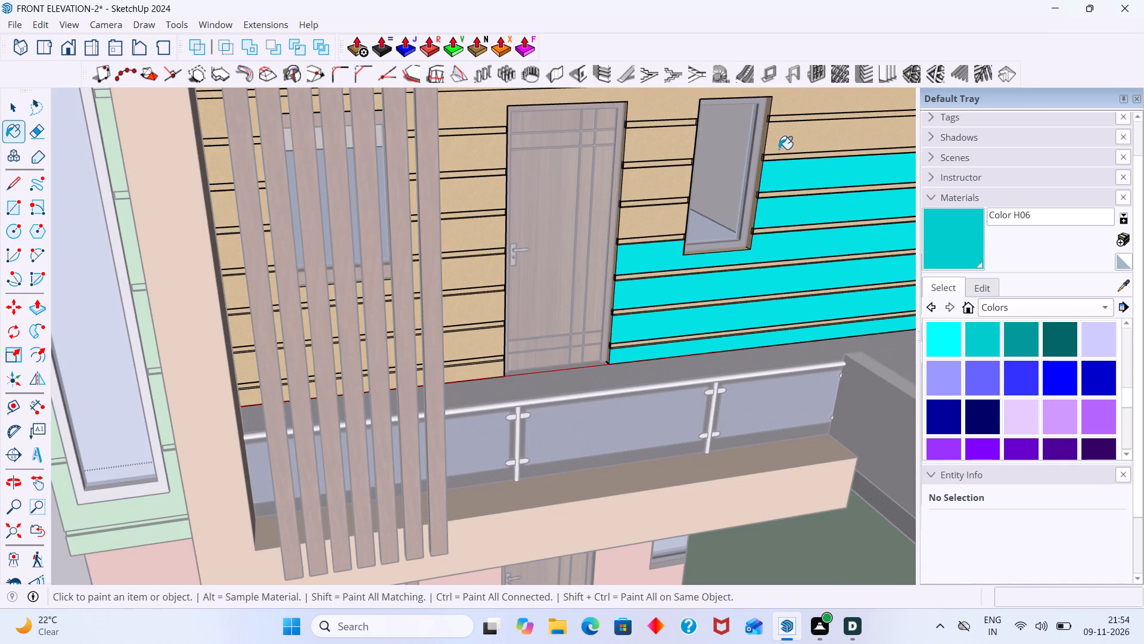
{"action": "left_click", "coordinate": [781, 145]}
{"action": "left_click", "coordinate": [675, 150]}
{"action": "left_click", "coordinate": [660, 198]}
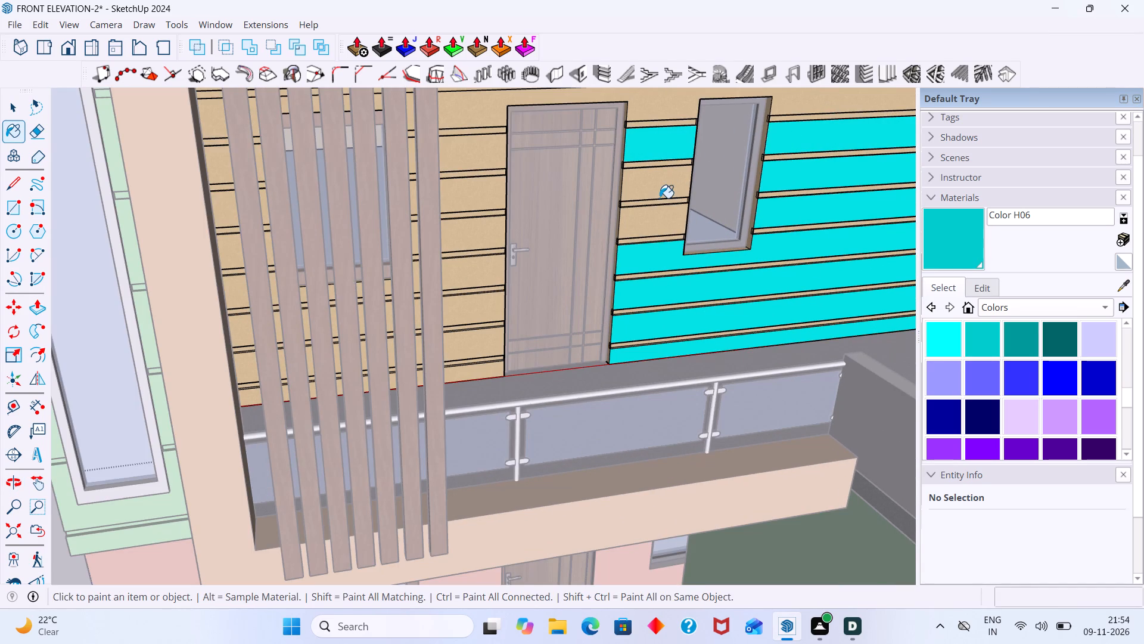
{"action": "left_click", "coordinate": [658, 226]}
Paint the full-width cladding strips above the balcony door and windows with Color H06.
{"action": "scroll", "coordinate": [656, 225], "scroll_direction": "down", "scroll_amount": 8}
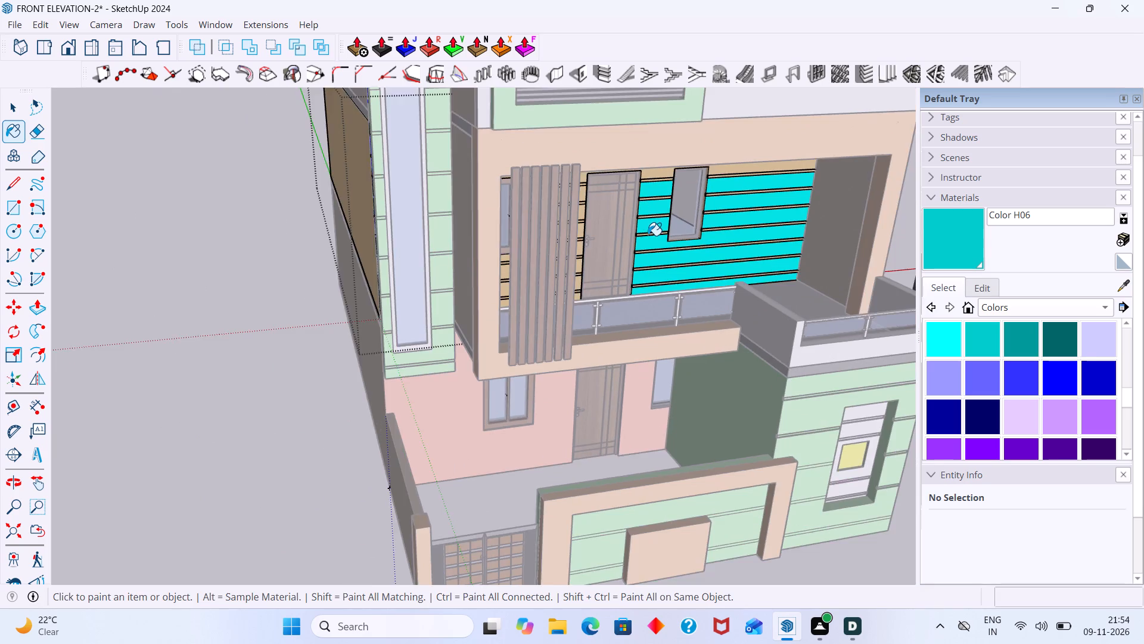
{"action": "middle_click_drag", "start_coordinate": [647, 234], "coordinate": [555, 201]}
{"action": "scroll", "coordinate": [642, 168], "scroll_direction": "up", "scroll_amount": 9}
{"action": "middle_click_drag", "start_coordinate": [695, 209], "coordinate": [698, 159]}
{"action": "scroll", "coordinate": [698, 159], "scroll_direction": "up", "scroll_amount": 1}
{"action": "left_click", "coordinate": [699, 159]}
{"action": "left_click", "coordinate": [695, 200]}
{"action": "scroll", "coordinate": [692, 196], "scroll_direction": "down", "scroll_amount": 2}
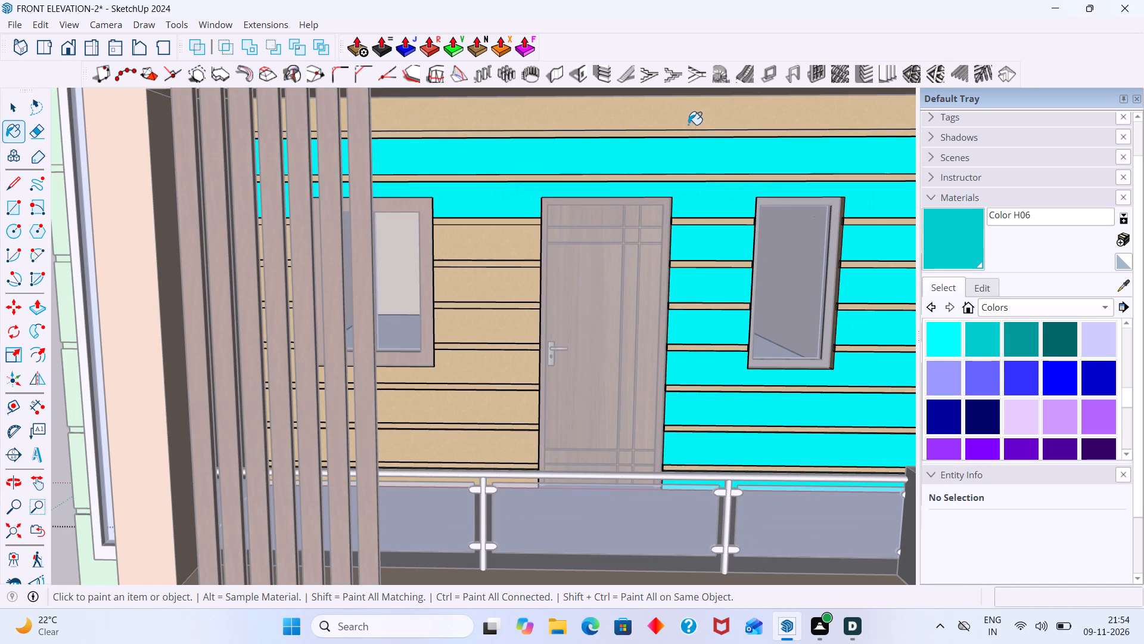
{"action": "left_click", "coordinate": [688, 125]}
Paint the cladding strips between the slat-screened window and the balcony door with Color H06, down to the floor.
{"action": "scroll", "coordinate": [677, 133], "scroll_direction": "up", "scroll_amount": 1}
{"action": "left_click", "coordinate": [496, 264]}
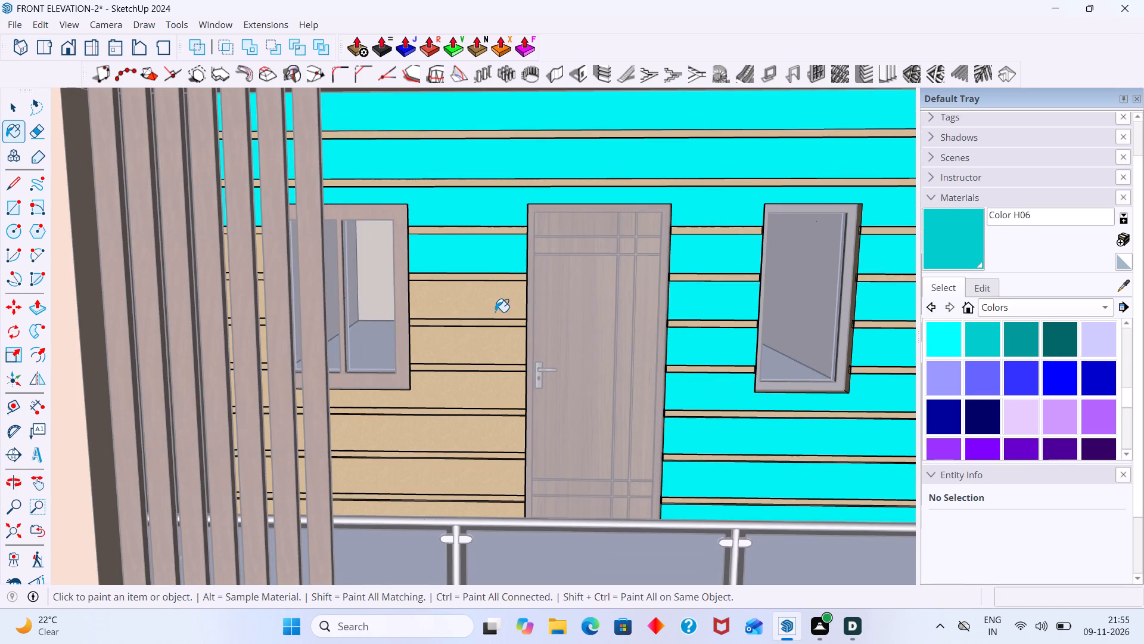
{"action": "left_click", "coordinate": [495, 312]}
{"action": "left_click", "coordinate": [482, 363]}
{"action": "left_click", "coordinate": [478, 399]}
{"action": "left_click", "coordinate": [476, 435]}
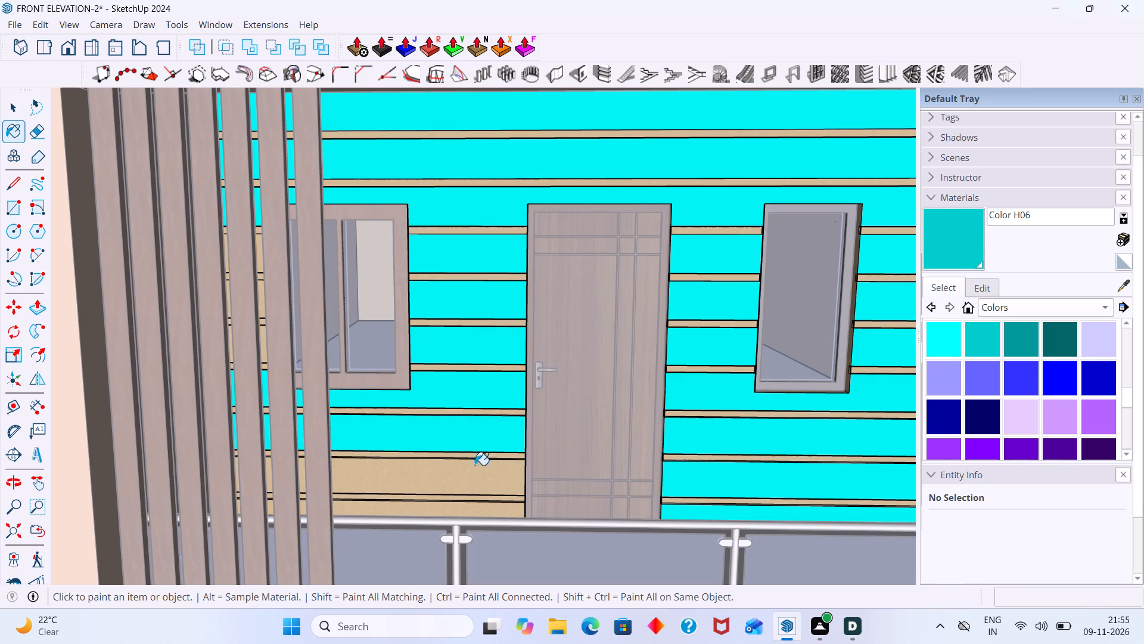
{"action": "left_click", "coordinate": [475, 483]}
{"action": "scroll", "coordinate": [464, 526], "scroll_direction": "up", "scroll_amount": 4}
{"action": "left_click", "coordinate": [488, 510]}
{"action": "scroll", "coordinate": [488, 510], "scroll_direction": "down", "scroll_amount": 2}
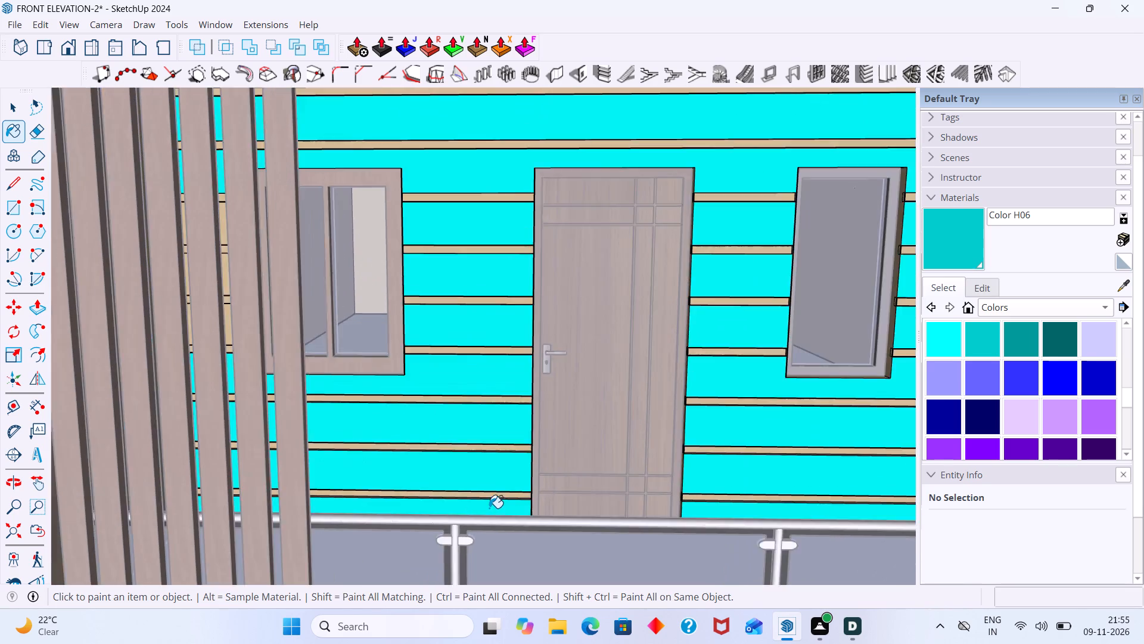
Paint the beige face and shaded edge of a groove between cladding strips beside the narrow window with Color H06.
{"action": "scroll", "coordinate": [489, 508], "scroll_direction": "down", "scroll_amount": 13}
{"action": "middle_click_drag", "start_coordinate": [619, 449], "coordinate": [756, 450]}
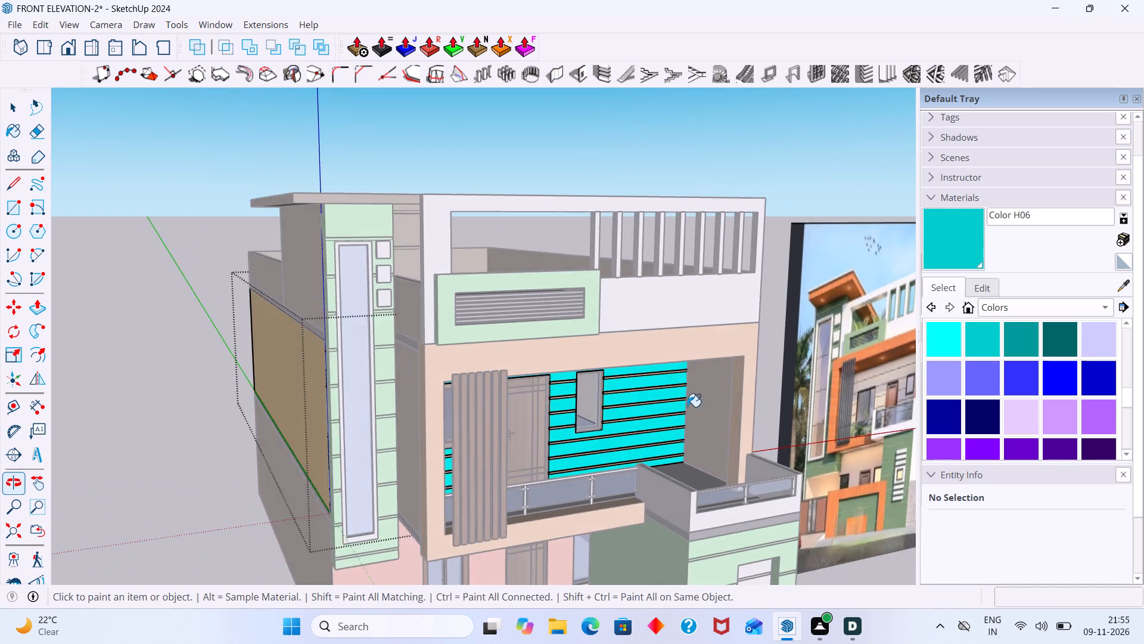
{"action": "scroll", "coordinate": [687, 407], "scroll_direction": "up", "scroll_amount": 20}
{"action": "scroll", "coordinate": [687, 407], "scroll_direction": "up", "scroll_amount": 5}
{"action": "middle_click_drag", "start_coordinate": [626, 395], "coordinate": [604, 357]}
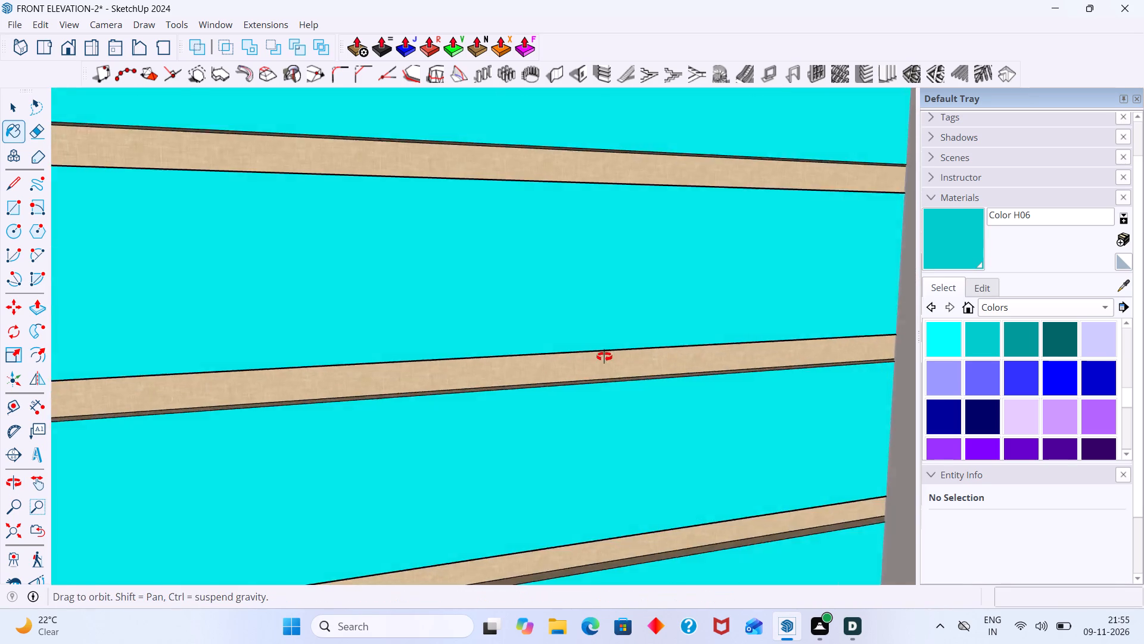
{"action": "middle_click_drag", "start_coordinate": [604, 357], "coordinate": [581, 242]}
{"action": "scroll", "coordinate": [580, 363], "scroll_direction": "up", "scroll_amount": 4}
{"action": "left_click", "coordinate": [575, 370]}
{"action": "scroll", "coordinate": [575, 354], "scroll_direction": "up", "scroll_amount": 3}
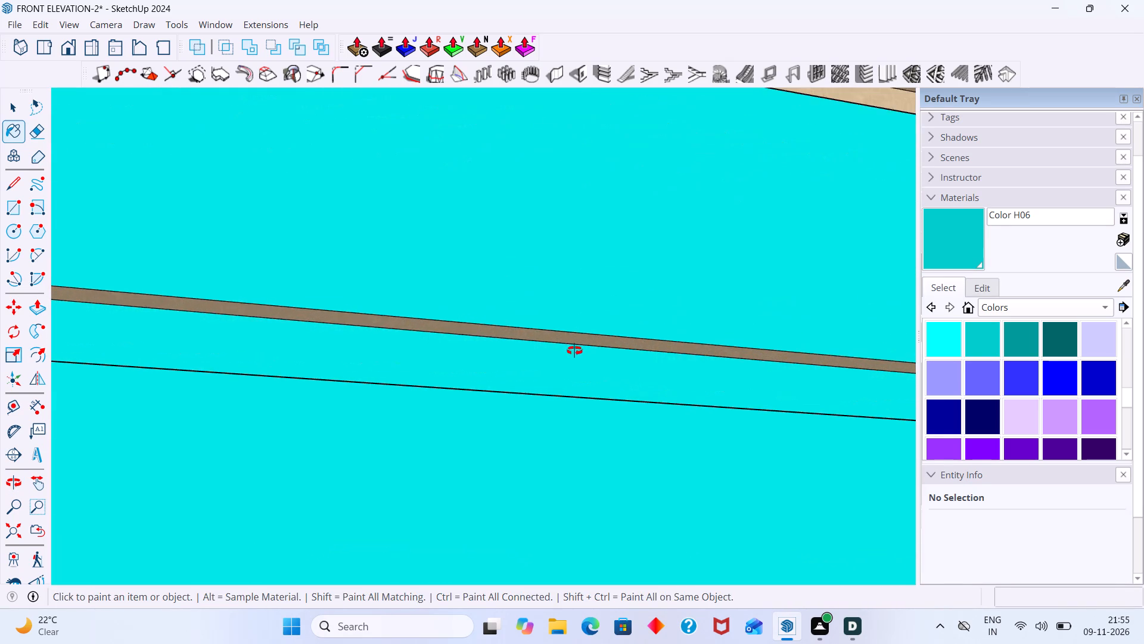
{"action": "middle_click_drag", "start_coordinate": [574, 351], "coordinate": [568, 309]}
{"action": "left_click", "coordinate": [574, 340]}
{"action": "scroll", "coordinate": [576, 350], "scroll_direction": "down", "scroll_amount": 3}
{"action": "middle_click_drag", "start_coordinate": [579, 373], "coordinate": [609, 450]}
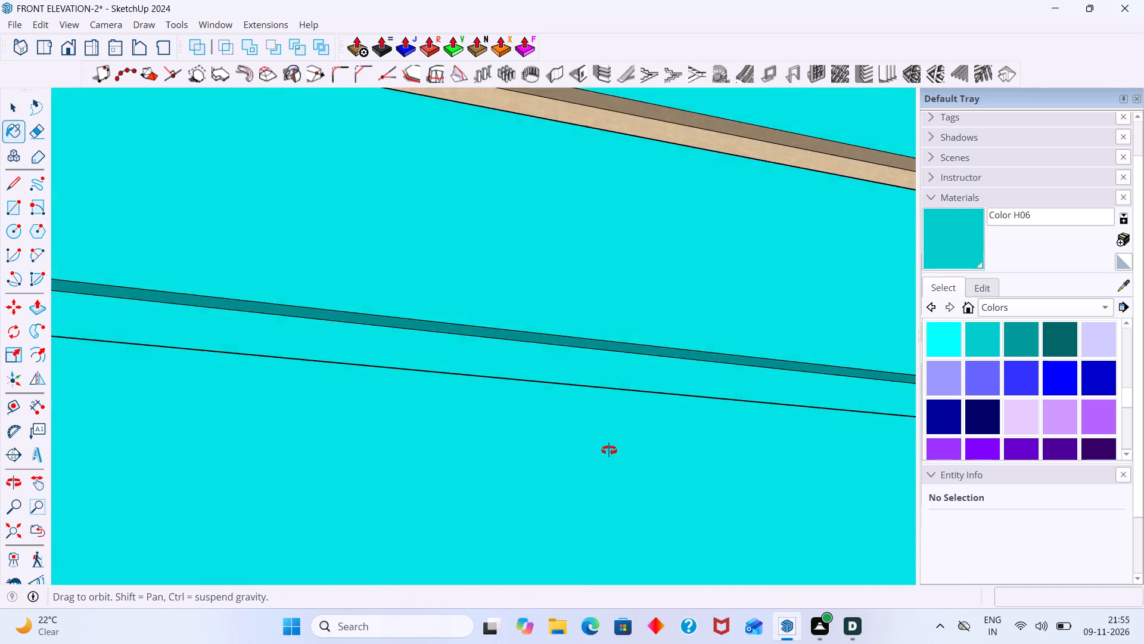
{"action": "middle_click_drag", "start_coordinate": [609, 450], "coordinate": [624, 578]}
{"action": "middle_click_drag", "start_coordinate": [614, 485], "coordinate": [639, 565]}
{"action": "scroll", "coordinate": [614, 451], "scroll_direction": "up", "scroll_amount": 3}
{"action": "left_click", "coordinate": [600, 385]}
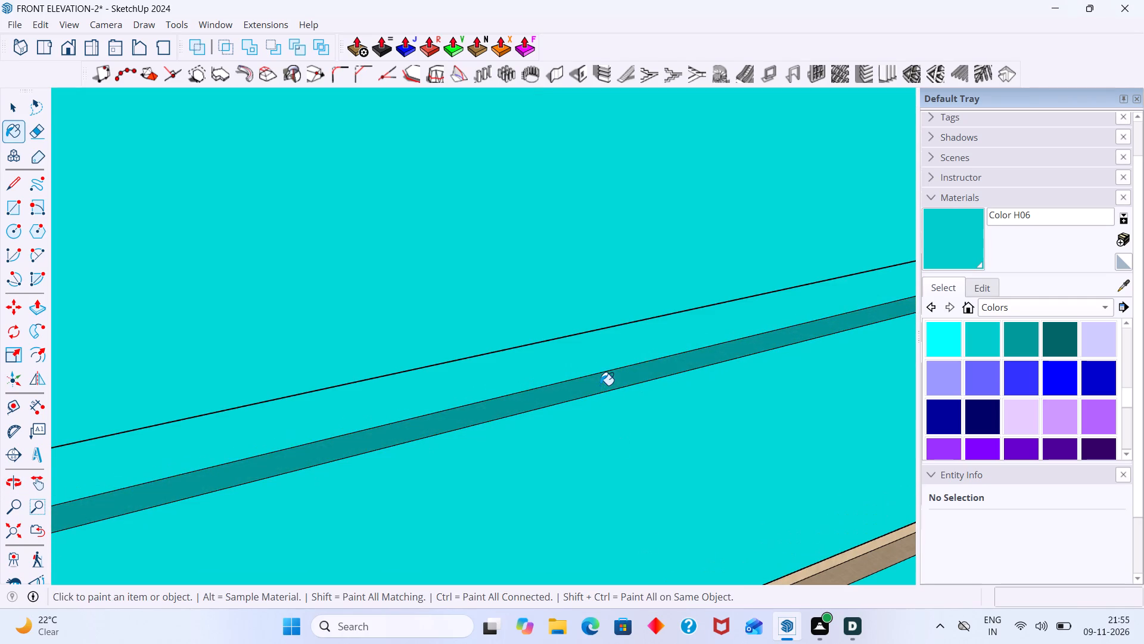
Paint the next two beige grooves up, including their shaded edges, beside the narrow window with Color H06.
{"action": "scroll", "coordinate": [599, 399], "scroll_direction": "down", "scroll_amount": 14}
{"action": "scroll", "coordinate": [517, 255], "scroll_direction": "up", "scroll_amount": 8}
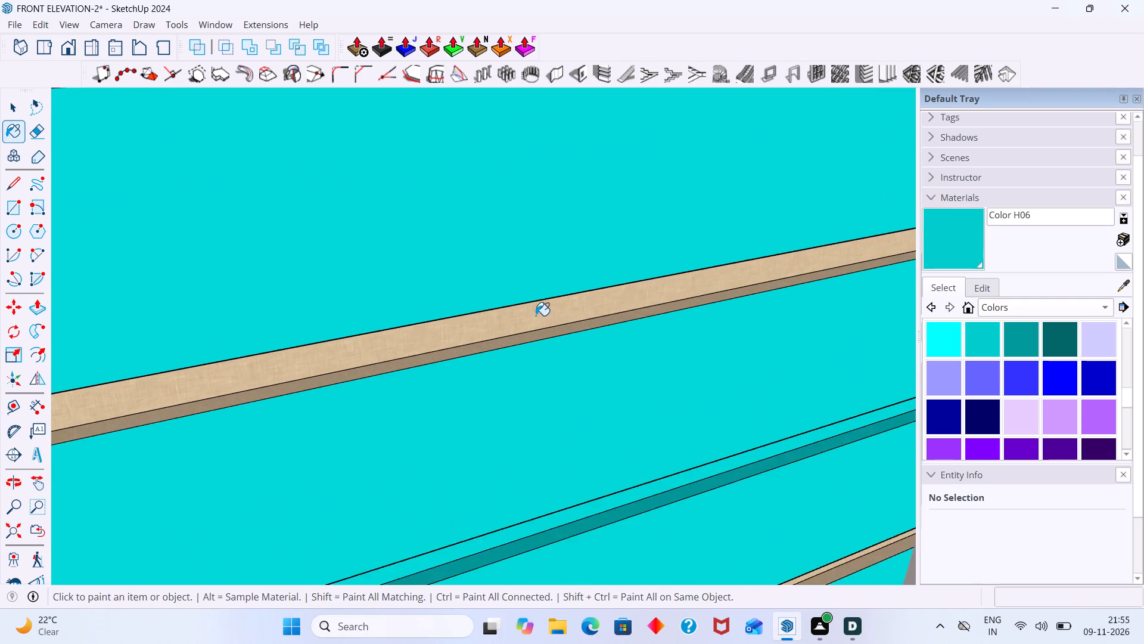
{"action": "left_click", "coordinate": [536, 317]}
{"action": "scroll", "coordinate": [537, 313], "scroll_direction": "down", "scroll_amount": 8}
{"action": "scroll", "coordinate": [502, 201], "scroll_direction": "up", "scroll_amount": 4}
{"action": "left_click", "coordinate": [502, 177]}
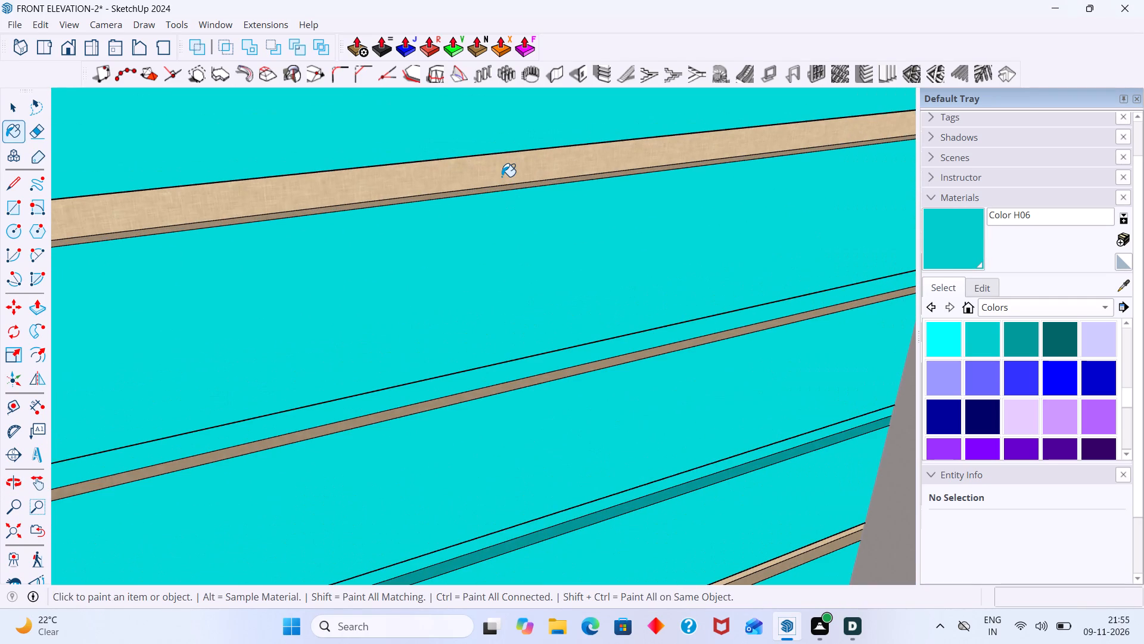
{"action": "middle_click_drag", "start_coordinate": [507, 182], "coordinate": [548, 216]}
{"action": "scroll", "coordinate": [526, 194], "scroll_direction": "up", "scroll_amount": 2}
{"action": "left_click", "coordinate": [525, 183]}
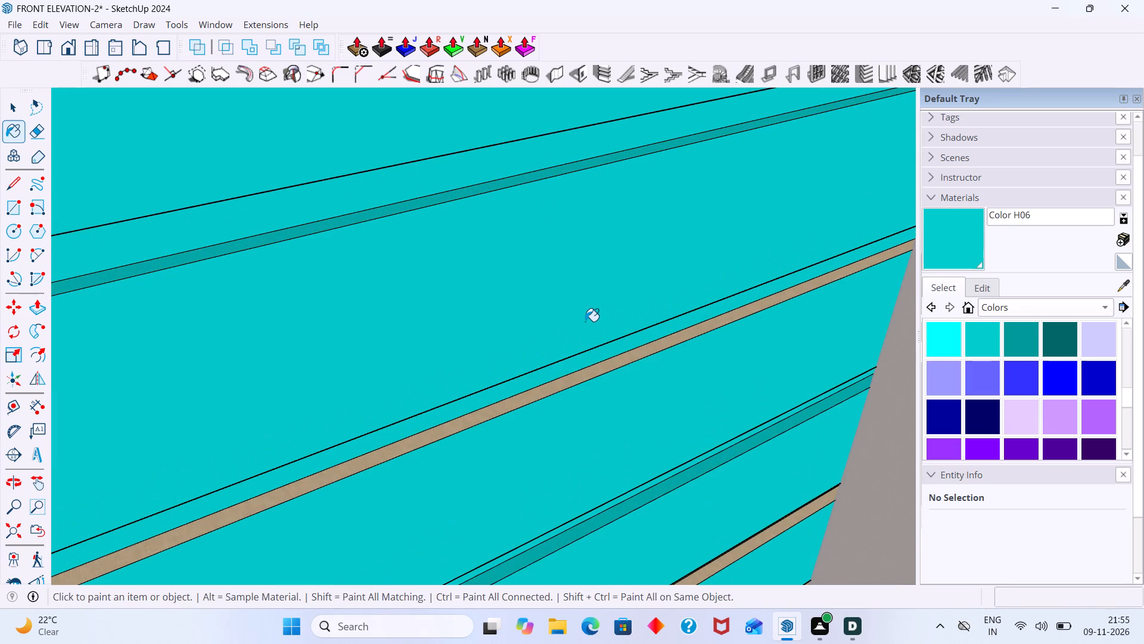
{"action": "left_click", "coordinate": [599, 369]}
Paint two more beige grooves, near the foot of the narrow balcony window and just below it, with Color H06.
{"action": "scroll", "coordinate": [604, 374], "scroll_direction": "down", "scroll_amount": 14}
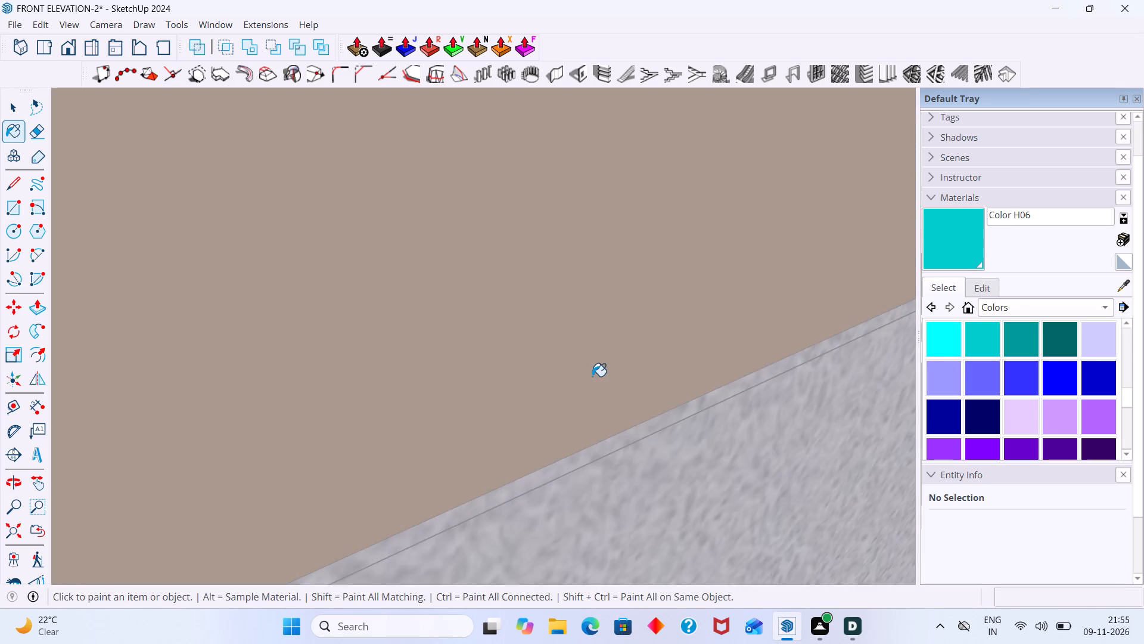
{"action": "scroll", "coordinate": [589, 376], "scroll_direction": "down", "scroll_amount": 3}
{"action": "left_click", "coordinate": [14, 541]}
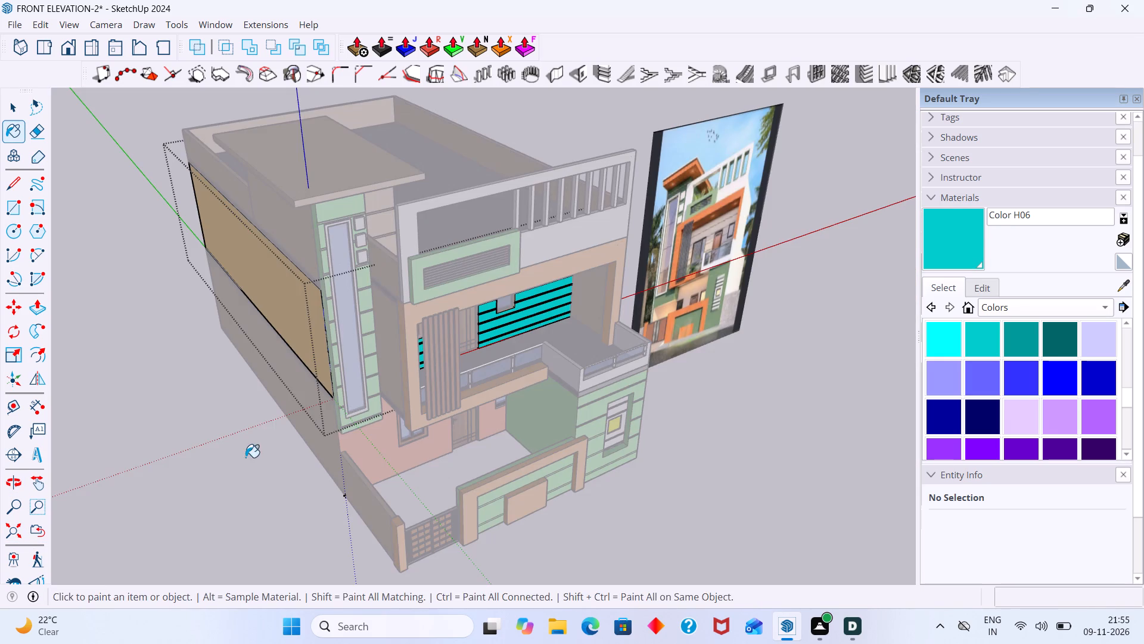
{"action": "middle_click_drag", "start_coordinate": [579, 334], "coordinate": [484, 228]}
{"action": "scroll", "coordinate": [607, 395], "scroll_direction": "up", "scroll_amount": 8}
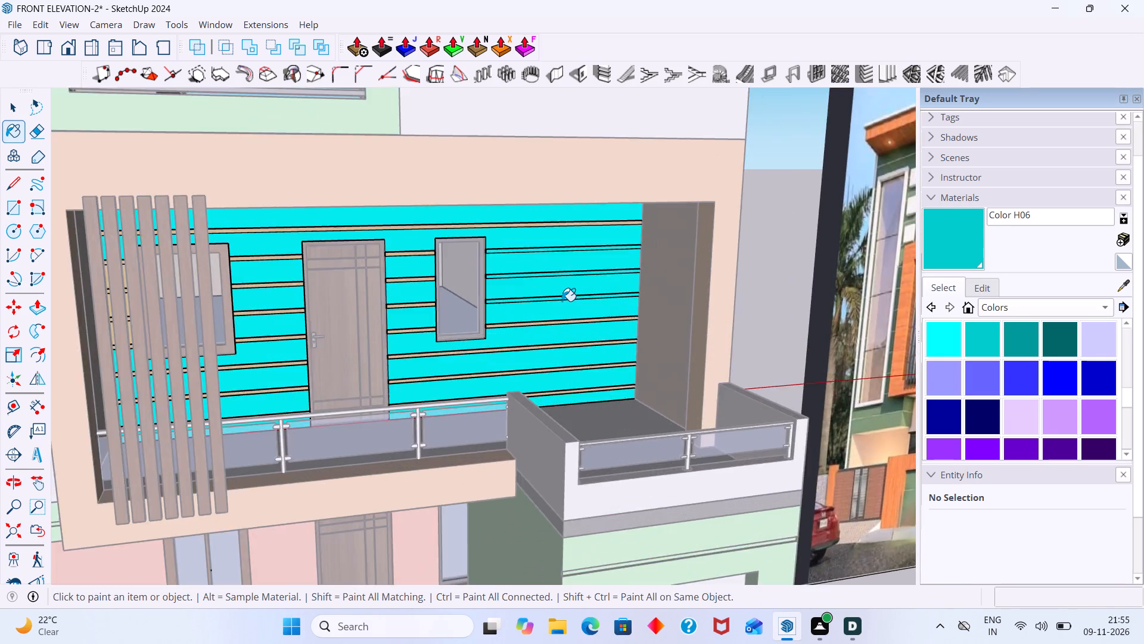
{"action": "scroll", "coordinate": [562, 301], "scroll_direction": "up", "scroll_amount": 20}
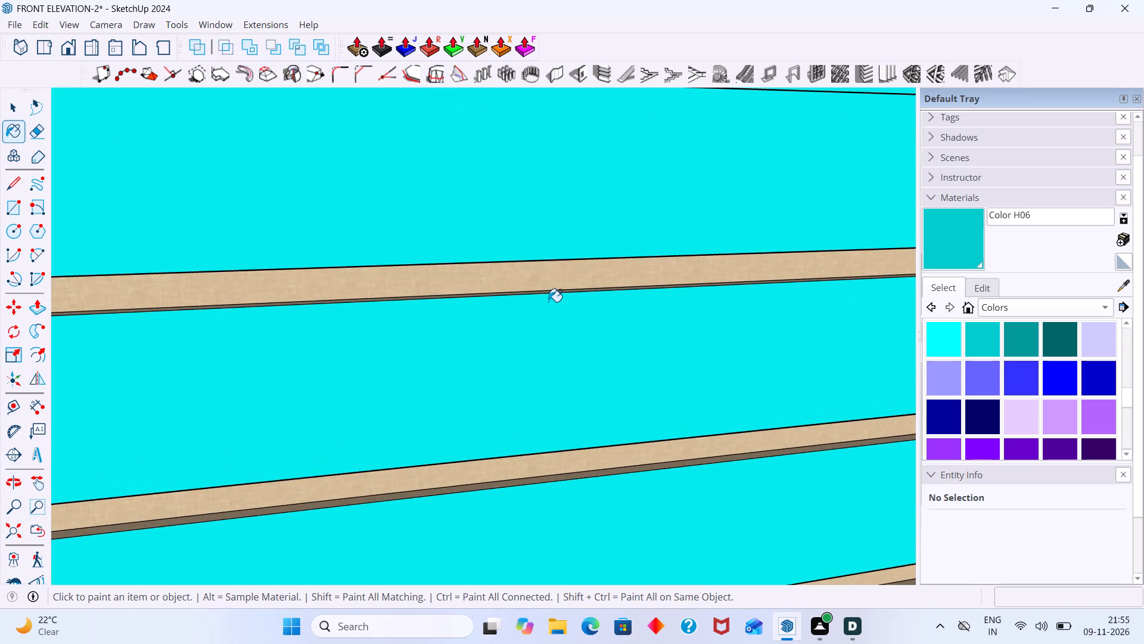
{"action": "left_click", "coordinate": [551, 287]}
{"action": "left_click", "coordinate": [593, 468]}
{"action": "scroll", "coordinate": [593, 462], "scroll_direction": "down", "scroll_amount": 12}
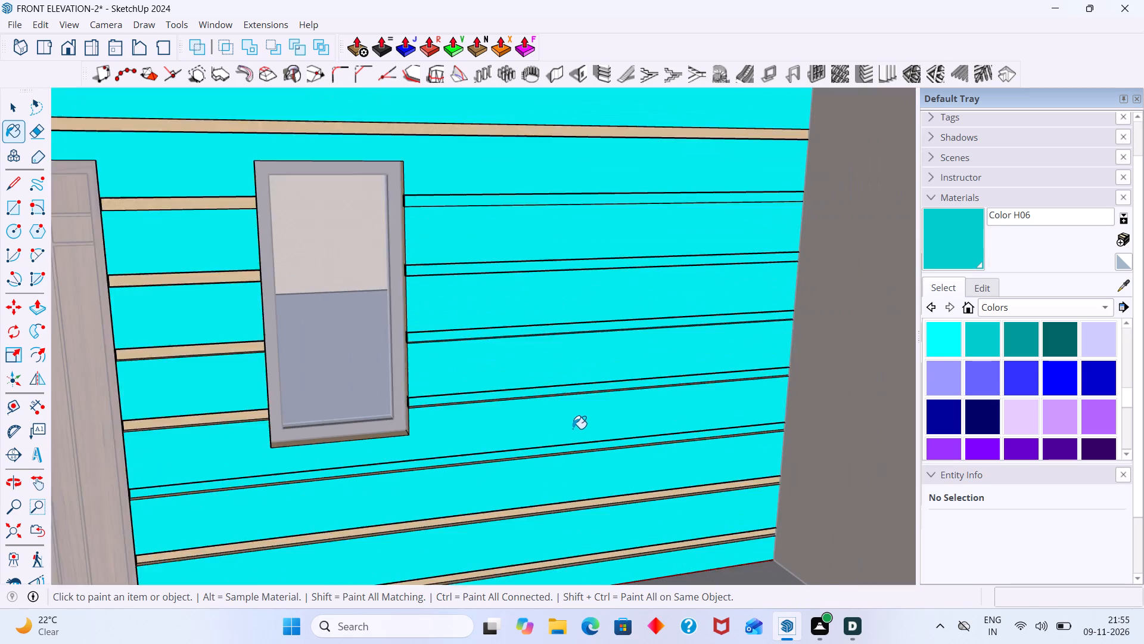
Paint the two beige grooves above the narrow balcony window with Color H06.
{"action": "scroll", "coordinate": [573, 429], "scroll_direction": "down", "scroll_amount": 3}
{"action": "scroll", "coordinate": [542, 159], "scroll_direction": "up", "scroll_amount": 1}
{"action": "scroll", "coordinate": [557, 223], "scroll_direction": "up", "scroll_amount": 6}
{"action": "left_click", "coordinate": [561, 212]}
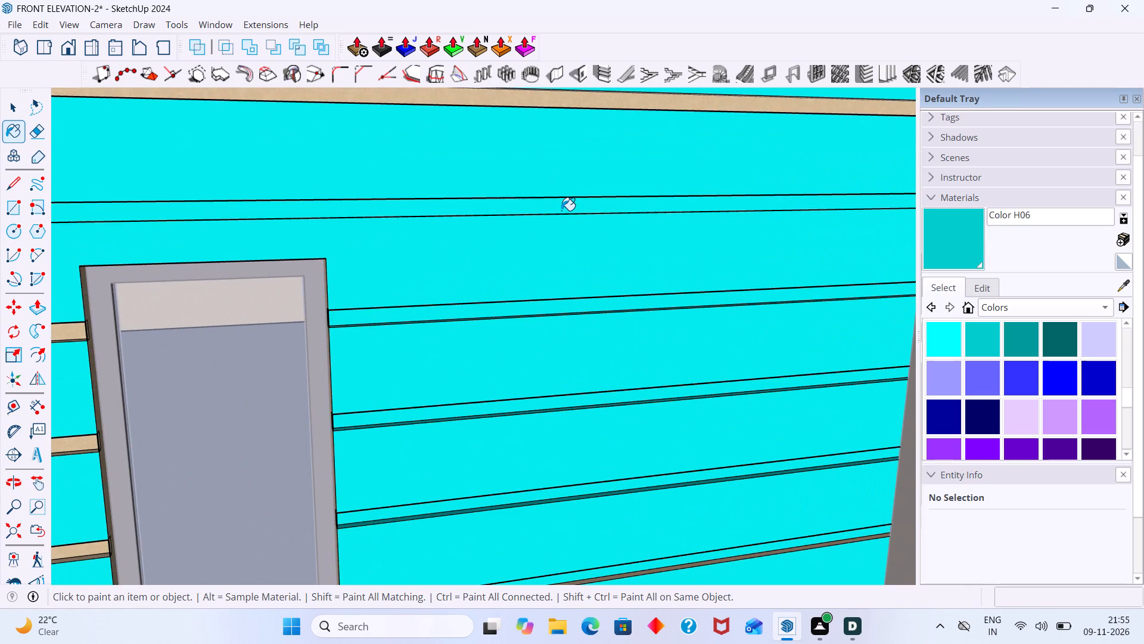
{"action": "scroll", "coordinate": [562, 208], "scroll_direction": "down", "scroll_amount": 4}
{"action": "middle_click_drag", "start_coordinate": [564, 200], "coordinate": [578, 307], "text": "shift"}
{"action": "middle_click_drag", "start_coordinate": [578, 307], "coordinate": [551, 233]}
{"action": "scroll", "coordinate": [548, 398], "scroll_direction": "up", "scroll_amount": 7}
{"action": "left_click", "coordinate": [563, 322]}
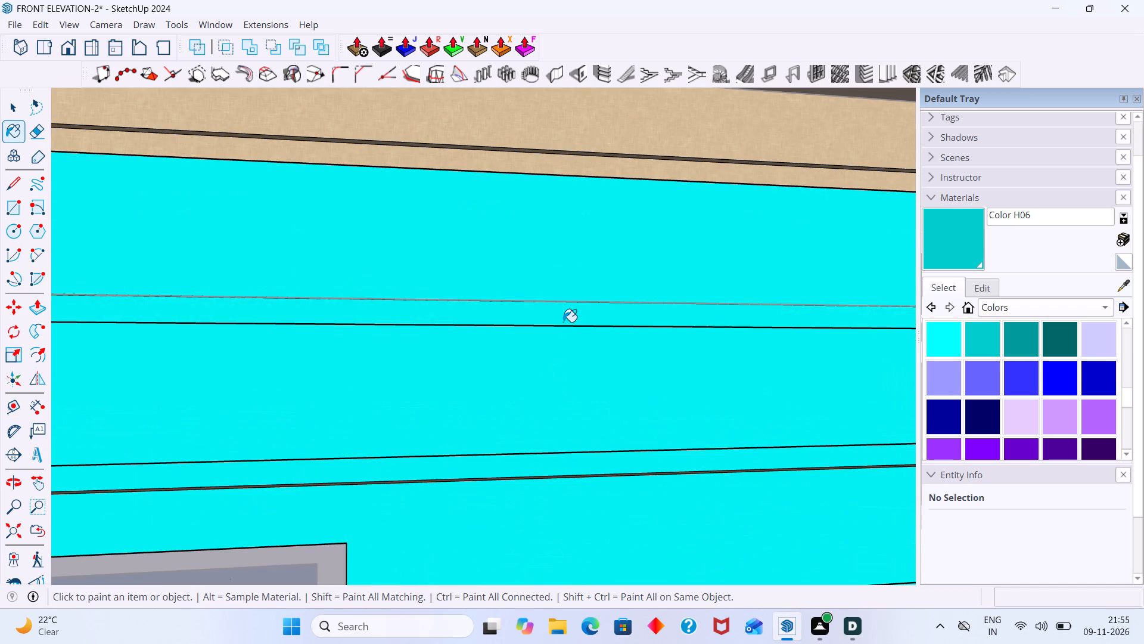
Paint the topmost beige groove and the top cladding strip under the balcony ceiling with Color H06.
{"action": "scroll", "coordinate": [563, 320], "scroll_direction": "down", "scroll_amount": 3}
{"action": "middle_click_drag", "start_coordinate": [562, 311], "coordinate": [559, 223]}
{"action": "scroll", "coordinate": [559, 228], "scroll_direction": "up", "scroll_amount": 4}
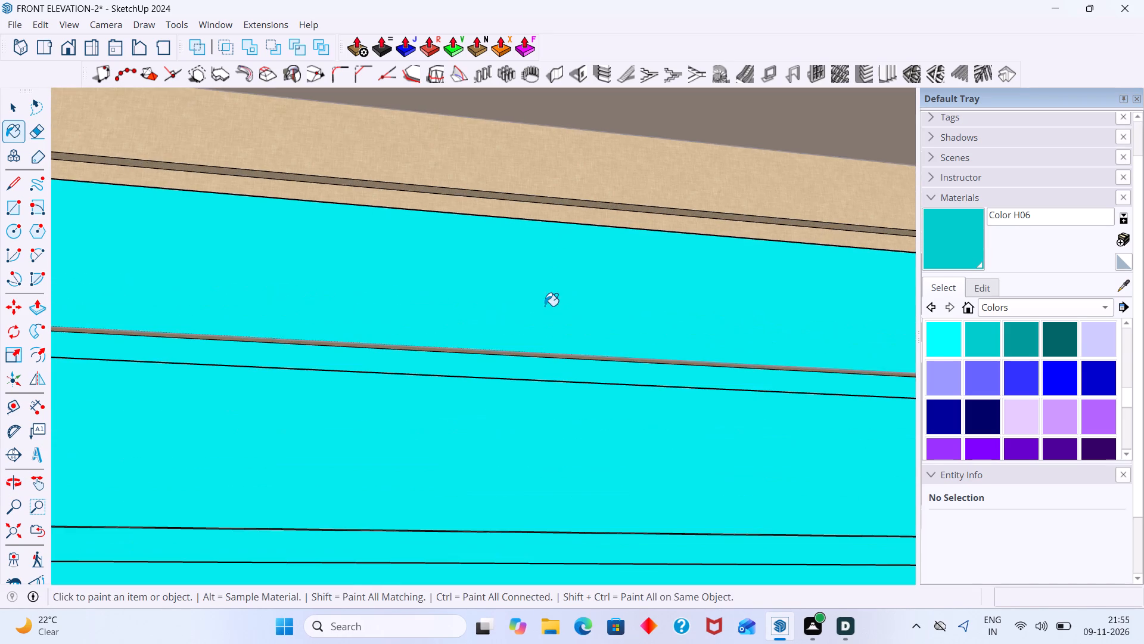
{"action": "middle_click_drag", "start_coordinate": [545, 309], "coordinate": [571, 401]}
{"action": "scroll", "coordinate": [520, 204], "scroll_direction": "up", "scroll_amount": 5}
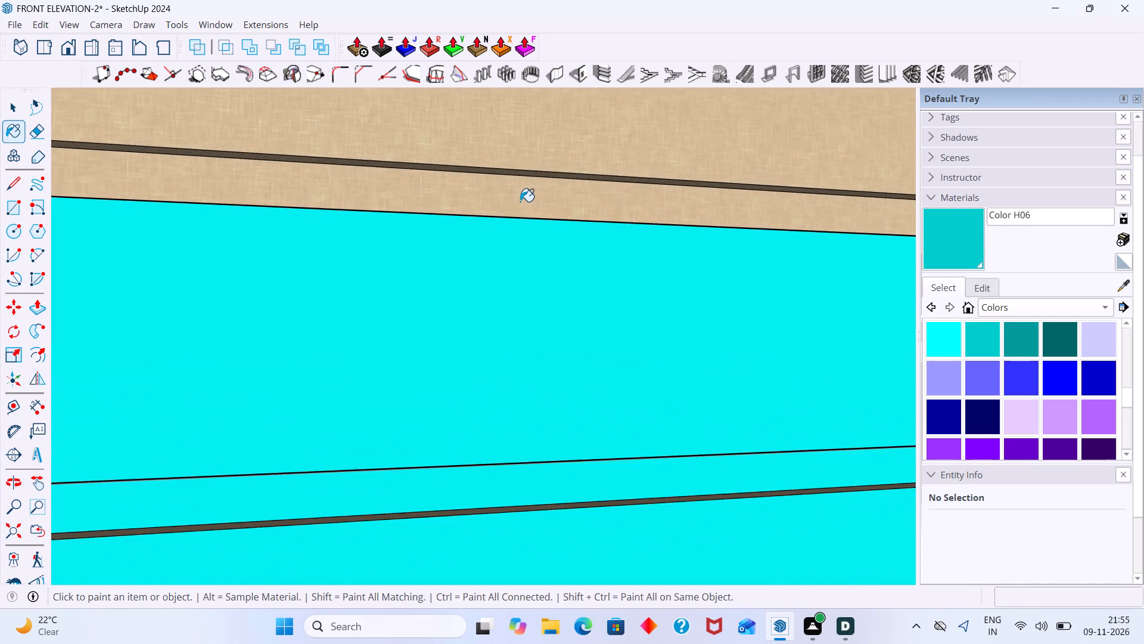
{"action": "left_click", "coordinate": [520, 202]}
{"action": "scroll", "coordinate": [520, 202], "scroll_direction": "down", "scroll_amount": 13}
{"action": "middle_click_drag", "start_coordinate": [526, 206], "coordinate": [554, 210]}
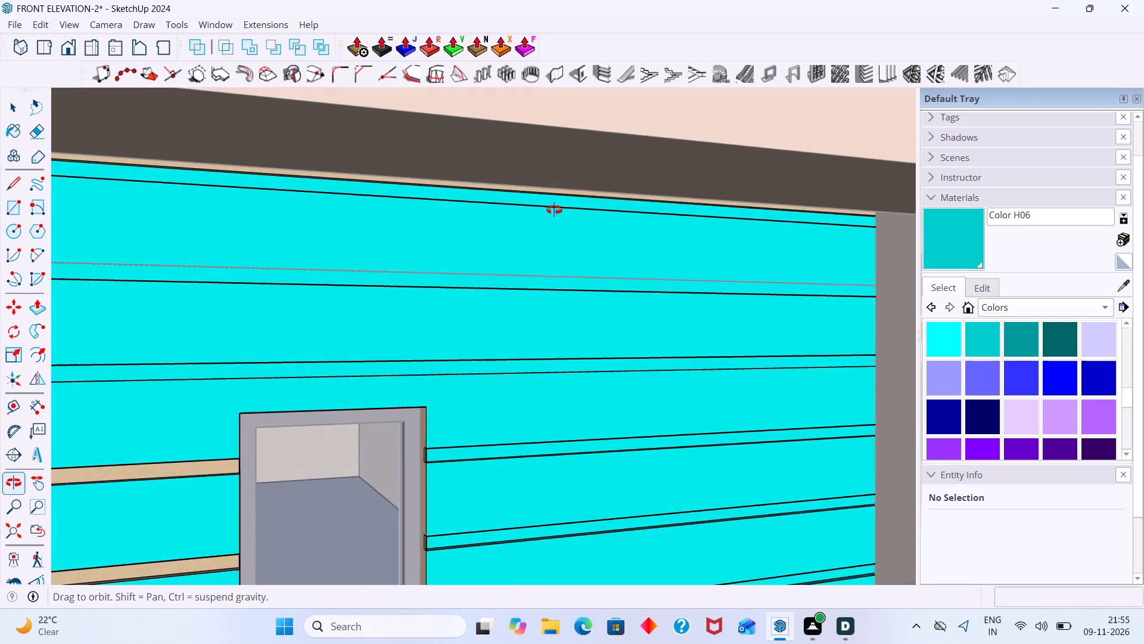
{"action": "middle_click_drag", "start_coordinate": [554, 210], "coordinate": [555, 210]}
{"action": "scroll", "coordinate": [555, 194], "scroll_direction": "up", "scroll_amount": 3}
{"action": "middle_click_drag", "start_coordinate": [553, 191], "coordinate": [550, 177]}
{"action": "scroll", "coordinate": [549, 177], "scroll_direction": "up", "scroll_amount": 3}
{"action": "left_click", "coordinate": [548, 179]}
{"action": "scroll", "coordinate": [548, 179], "scroll_direction": "down", "scroll_amount": 4}
{"action": "middle_click_drag", "start_coordinate": [543, 204], "coordinate": [543, 202]}
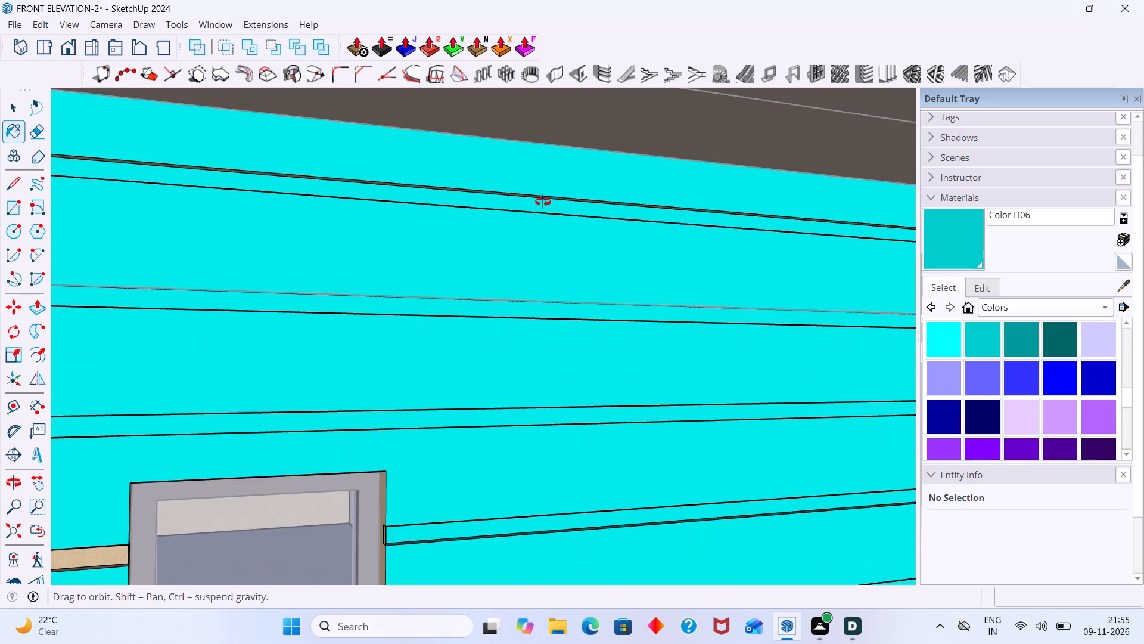
Paint the brown shaded edge of the topmost groove and one more brown groove edge on the balcony wall with Color H06.
{"action": "middle_click_drag", "start_coordinate": [543, 202], "coordinate": [577, 177]}
{"action": "scroll", "coordinate": [547, 223], "scroll_direction": "up", "scroll_amount": 19}
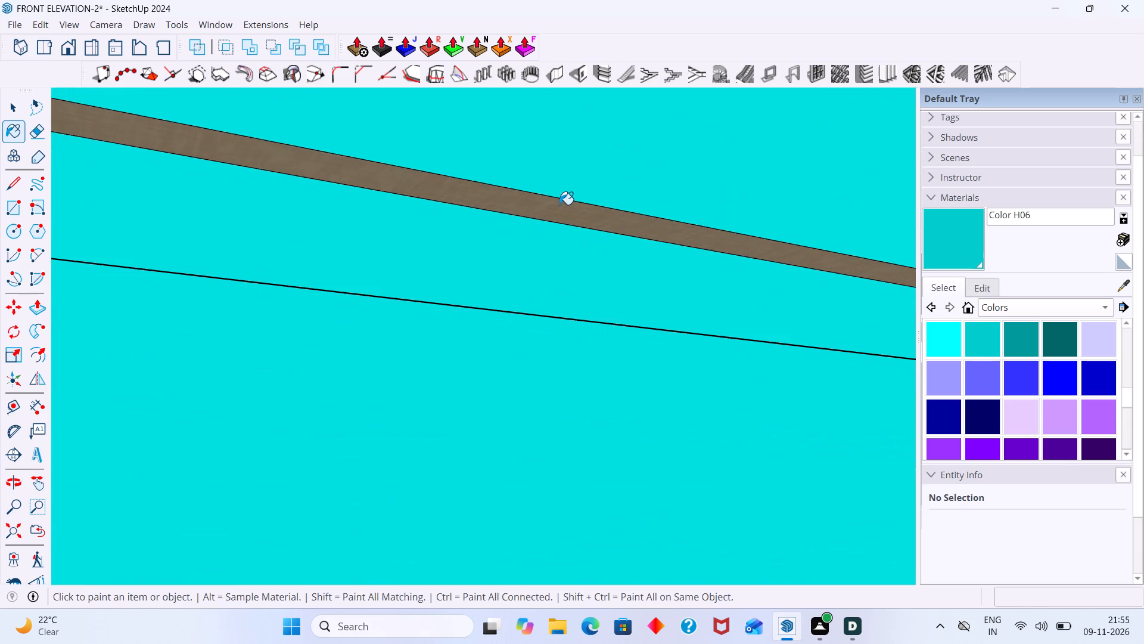
{"action": "left_click", "coordinate": [560, 204]}
{"action": "scroll", "coordinate": [560, 221], "scroll_direction": "down", "scroll_amount": 4}
{"action": "middle_click_drag", "start_coordinate": [568, 296], "coordinate": [666, 473]}
{"action": "scroll", "coordinate": [573, 304], "scroll_direction": "down", "scroll_amount": 1}
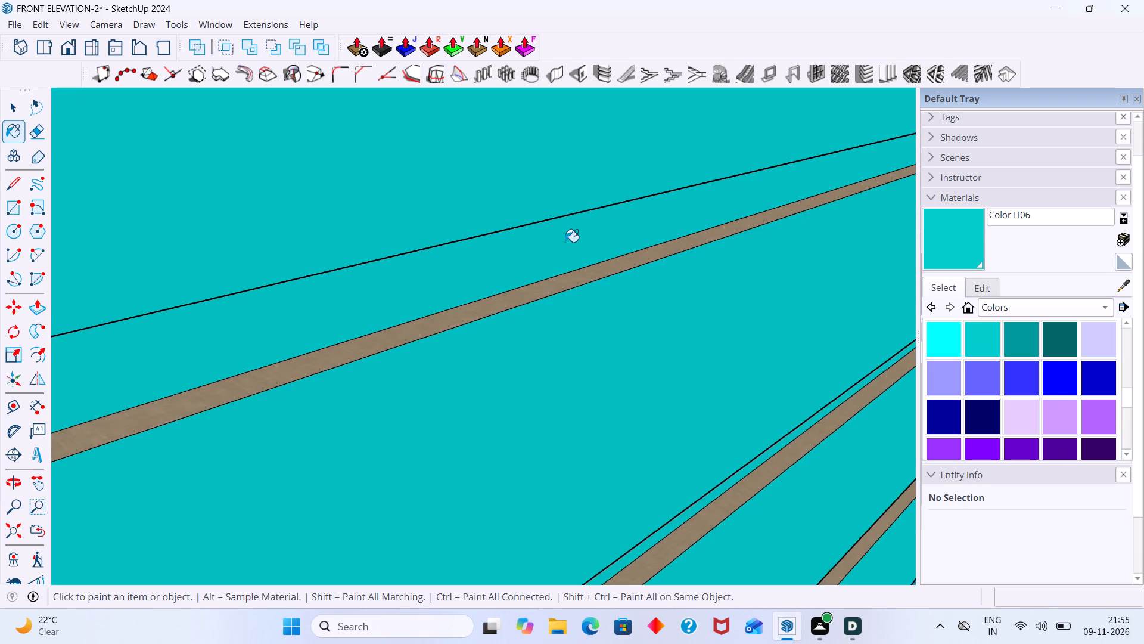
{"action": "scroll", "coordinate": [565, 241], "scroll_direction": "up", "scroll_amount": 3}
{"action": "left_click", "coordinate": [591, 288]}
Paint two more brown shaded groove edges on the balcony wall with Color H06.
{"action": "scroll", "coordinate": [593, 297], "scroll_direction": "down", "scroll_amount": 4}
{"action": "middle_click_drag", "start_coordinate": [593, 301], "coordinate": [490, 175], "text": "shift"}
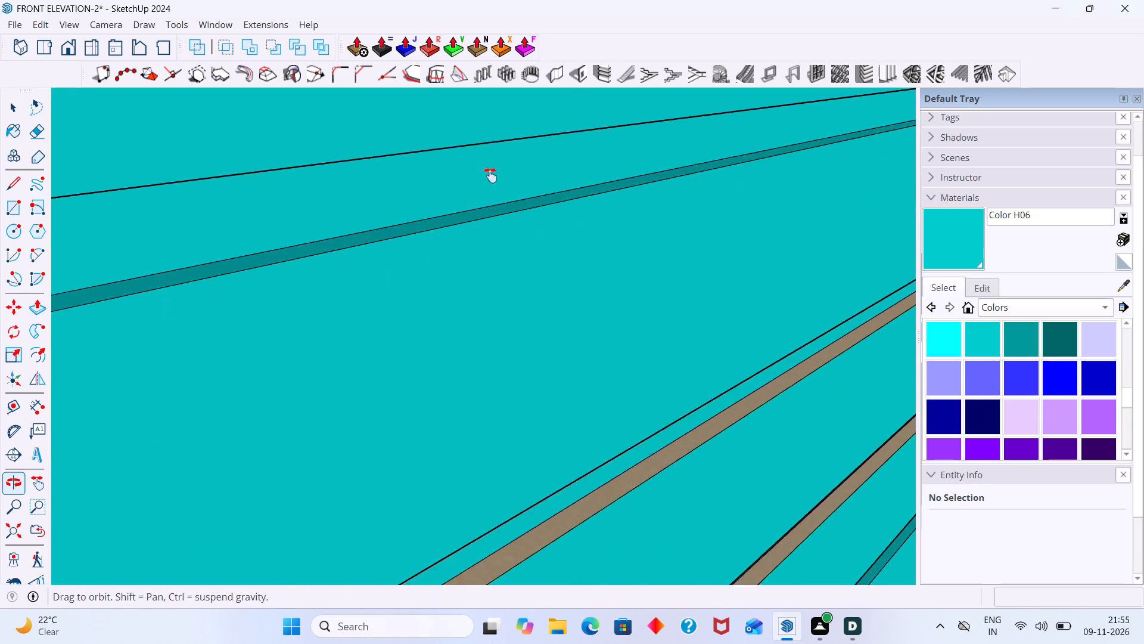
{"action": "middle_click_drag", "start_coordinate": [490, 175], "coordinate": [480, 168], "text": "shift"}
{"action": "scroll", "coordinate": [658, 440], "scroll_direction": "up", "scroll_amount": 6}
{"action": "left_click", "coordinate": [648, 417]}
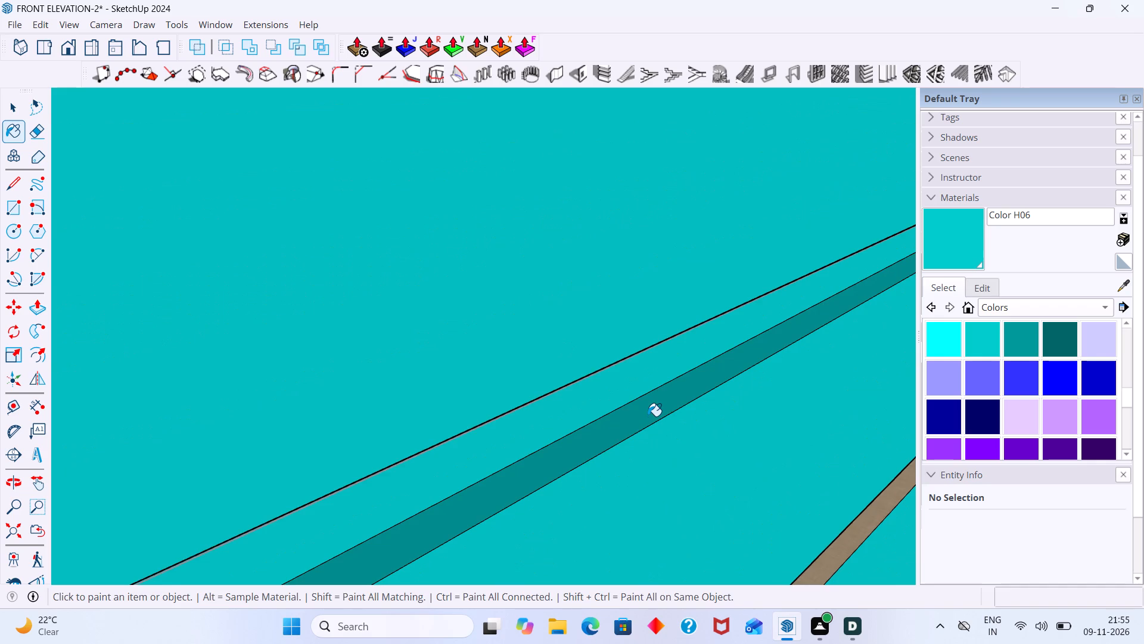
{"action": "scroll", "coordinate": [648, 416], "scroll_direction": "down", "scroll_amount": 2}
{"action": "middle_click_drag", "start_coordinate": [650, 414], "coordinate": [585, 202]}
{"action": "scroll", "coordinate": [570, 381], "scroll_direction": "up", "scroll_amount": 5}
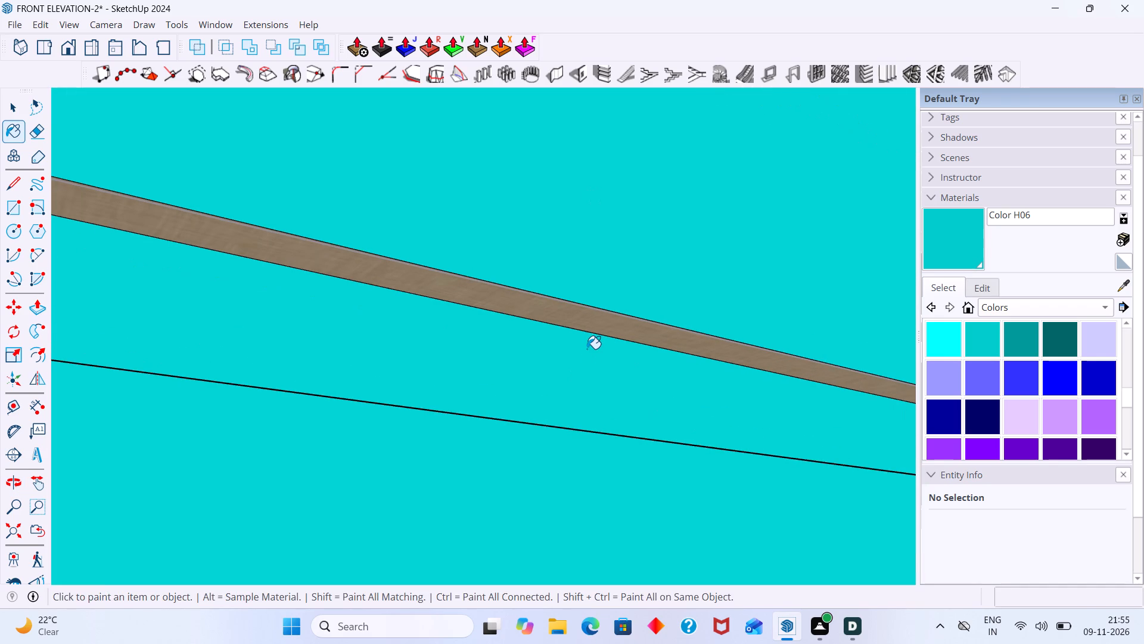
{"action": "left_click", "coordinate": [590, 338]}
{"action": "left_click", "coordinate": [597, 327]}
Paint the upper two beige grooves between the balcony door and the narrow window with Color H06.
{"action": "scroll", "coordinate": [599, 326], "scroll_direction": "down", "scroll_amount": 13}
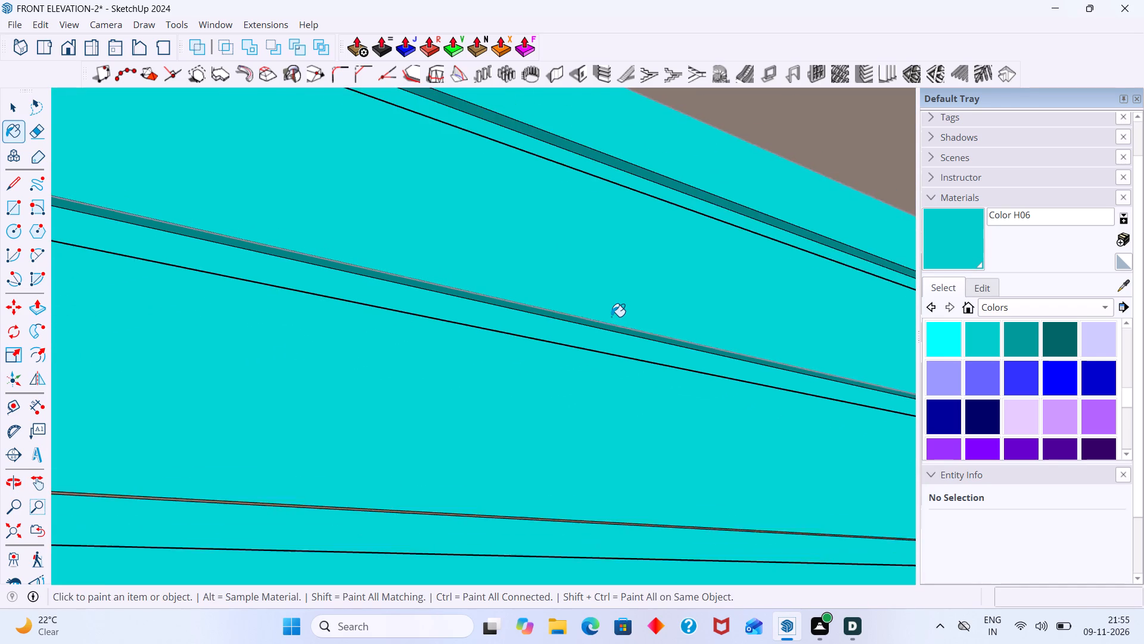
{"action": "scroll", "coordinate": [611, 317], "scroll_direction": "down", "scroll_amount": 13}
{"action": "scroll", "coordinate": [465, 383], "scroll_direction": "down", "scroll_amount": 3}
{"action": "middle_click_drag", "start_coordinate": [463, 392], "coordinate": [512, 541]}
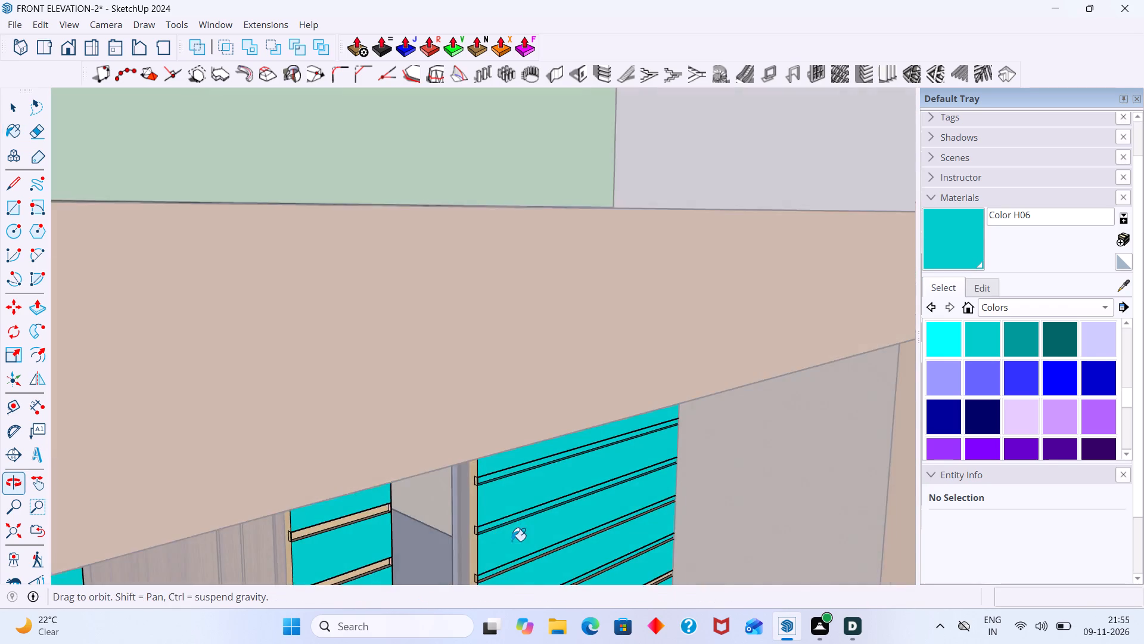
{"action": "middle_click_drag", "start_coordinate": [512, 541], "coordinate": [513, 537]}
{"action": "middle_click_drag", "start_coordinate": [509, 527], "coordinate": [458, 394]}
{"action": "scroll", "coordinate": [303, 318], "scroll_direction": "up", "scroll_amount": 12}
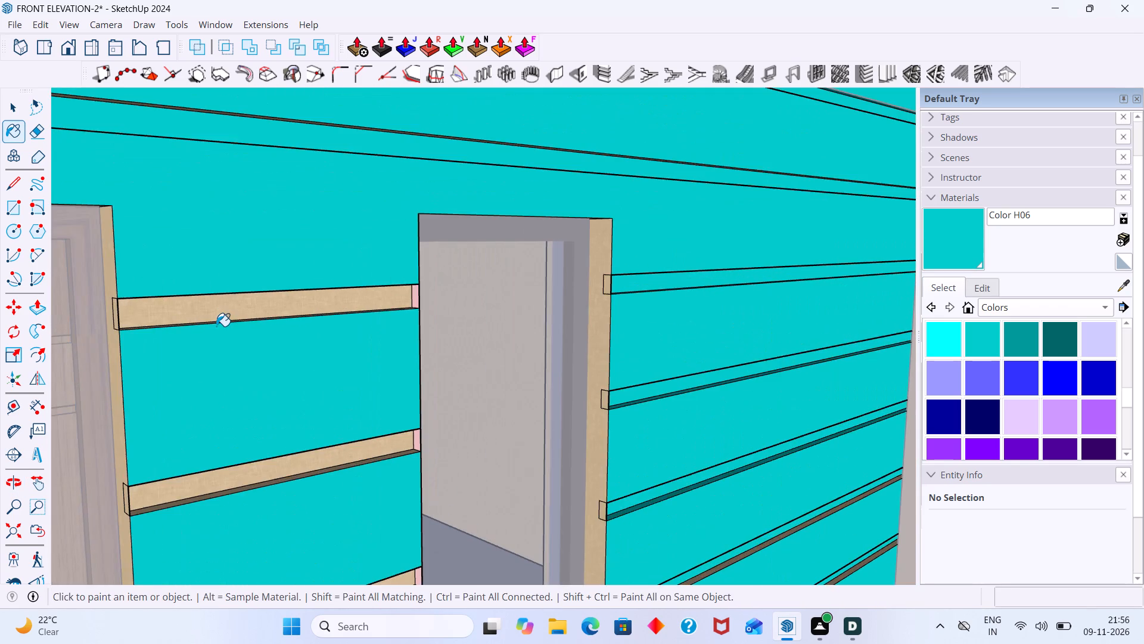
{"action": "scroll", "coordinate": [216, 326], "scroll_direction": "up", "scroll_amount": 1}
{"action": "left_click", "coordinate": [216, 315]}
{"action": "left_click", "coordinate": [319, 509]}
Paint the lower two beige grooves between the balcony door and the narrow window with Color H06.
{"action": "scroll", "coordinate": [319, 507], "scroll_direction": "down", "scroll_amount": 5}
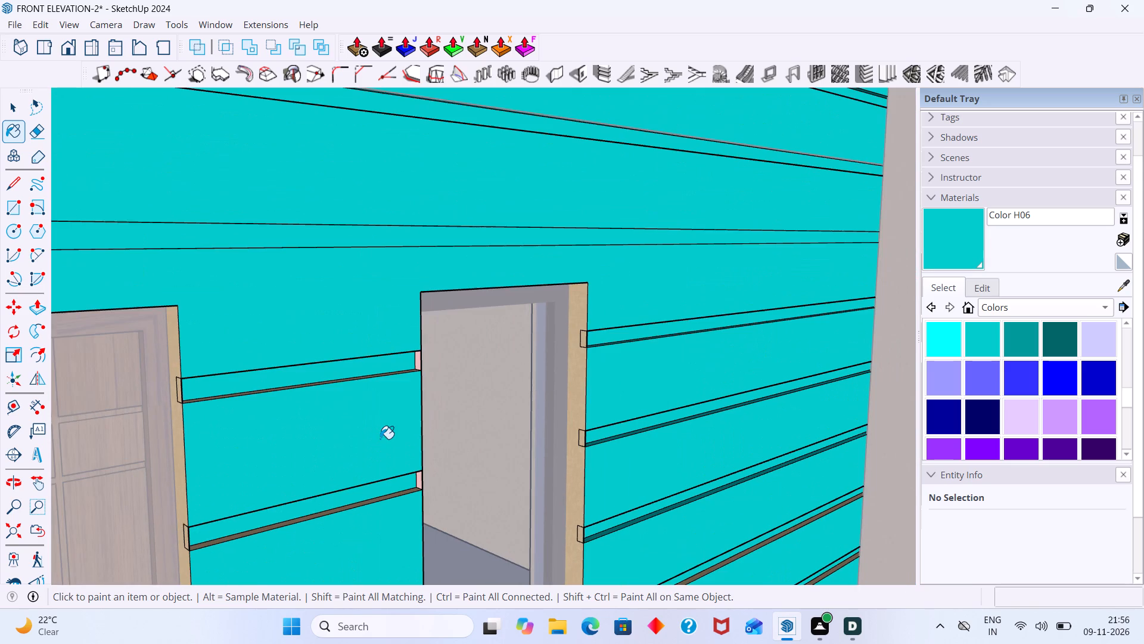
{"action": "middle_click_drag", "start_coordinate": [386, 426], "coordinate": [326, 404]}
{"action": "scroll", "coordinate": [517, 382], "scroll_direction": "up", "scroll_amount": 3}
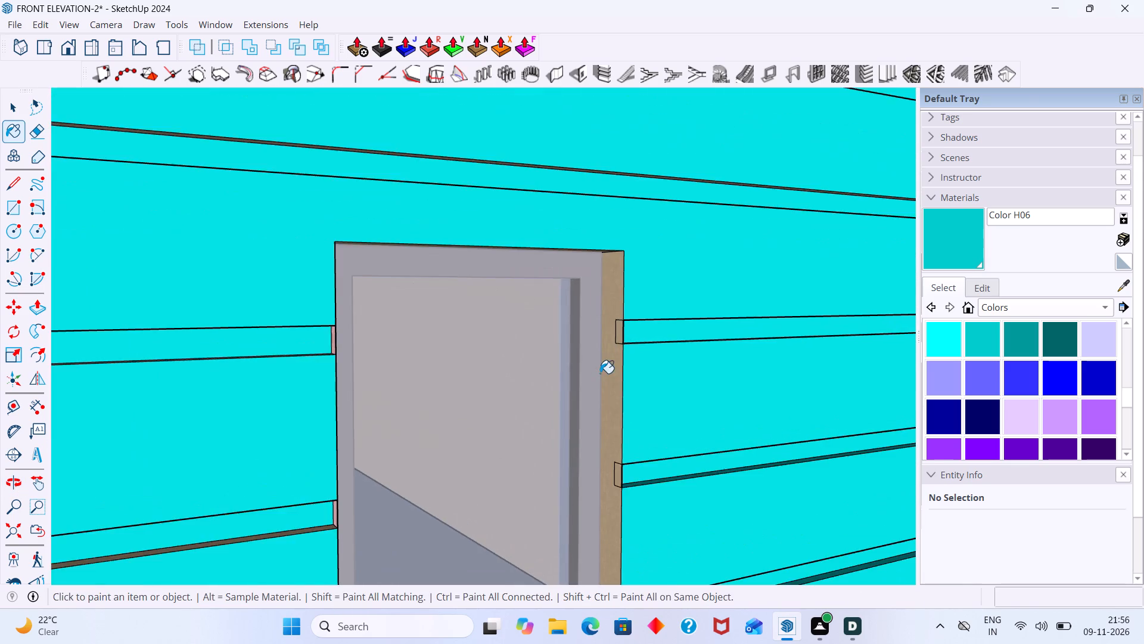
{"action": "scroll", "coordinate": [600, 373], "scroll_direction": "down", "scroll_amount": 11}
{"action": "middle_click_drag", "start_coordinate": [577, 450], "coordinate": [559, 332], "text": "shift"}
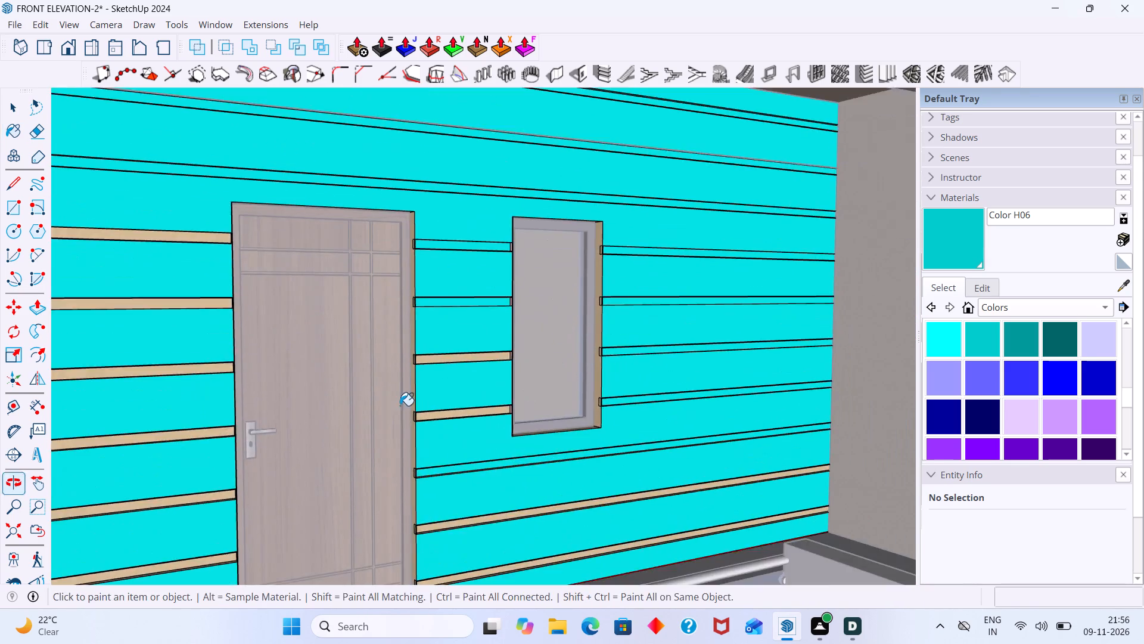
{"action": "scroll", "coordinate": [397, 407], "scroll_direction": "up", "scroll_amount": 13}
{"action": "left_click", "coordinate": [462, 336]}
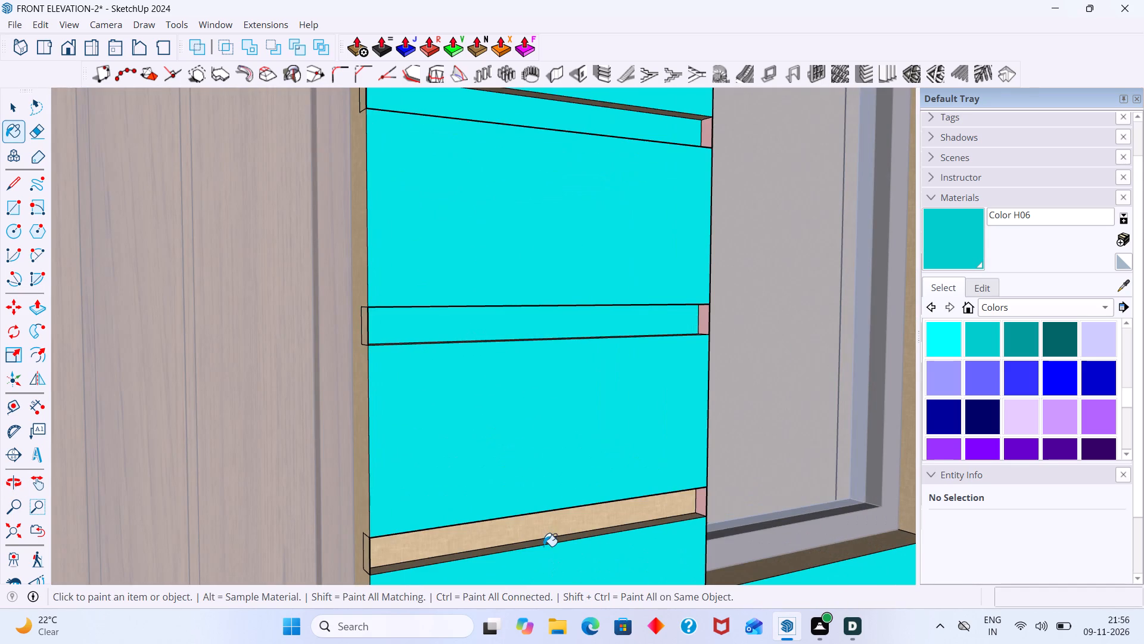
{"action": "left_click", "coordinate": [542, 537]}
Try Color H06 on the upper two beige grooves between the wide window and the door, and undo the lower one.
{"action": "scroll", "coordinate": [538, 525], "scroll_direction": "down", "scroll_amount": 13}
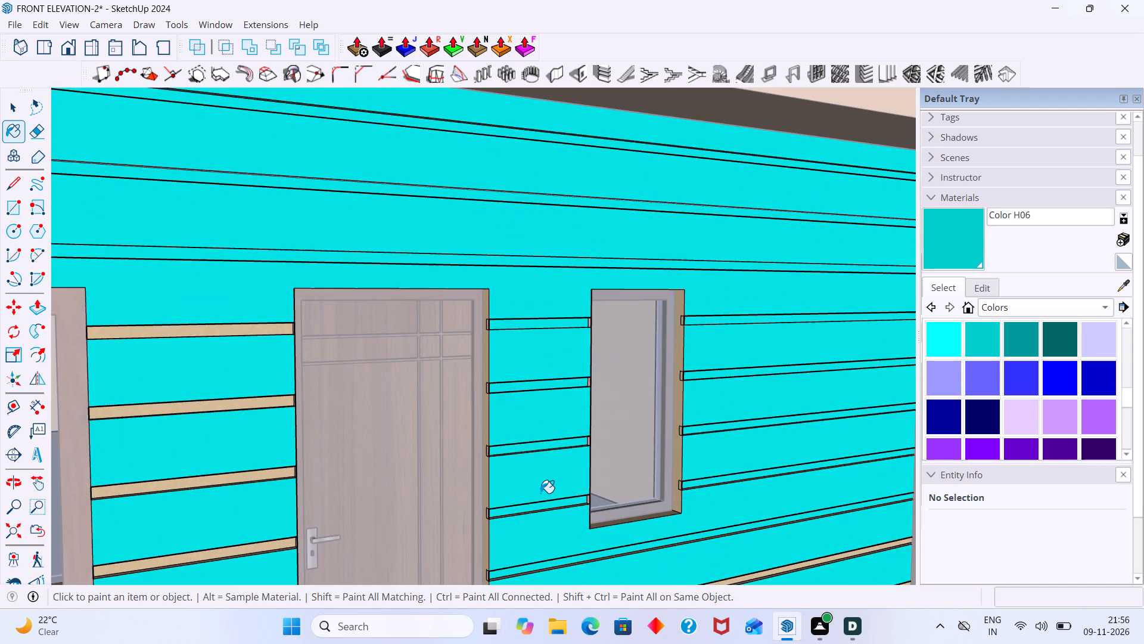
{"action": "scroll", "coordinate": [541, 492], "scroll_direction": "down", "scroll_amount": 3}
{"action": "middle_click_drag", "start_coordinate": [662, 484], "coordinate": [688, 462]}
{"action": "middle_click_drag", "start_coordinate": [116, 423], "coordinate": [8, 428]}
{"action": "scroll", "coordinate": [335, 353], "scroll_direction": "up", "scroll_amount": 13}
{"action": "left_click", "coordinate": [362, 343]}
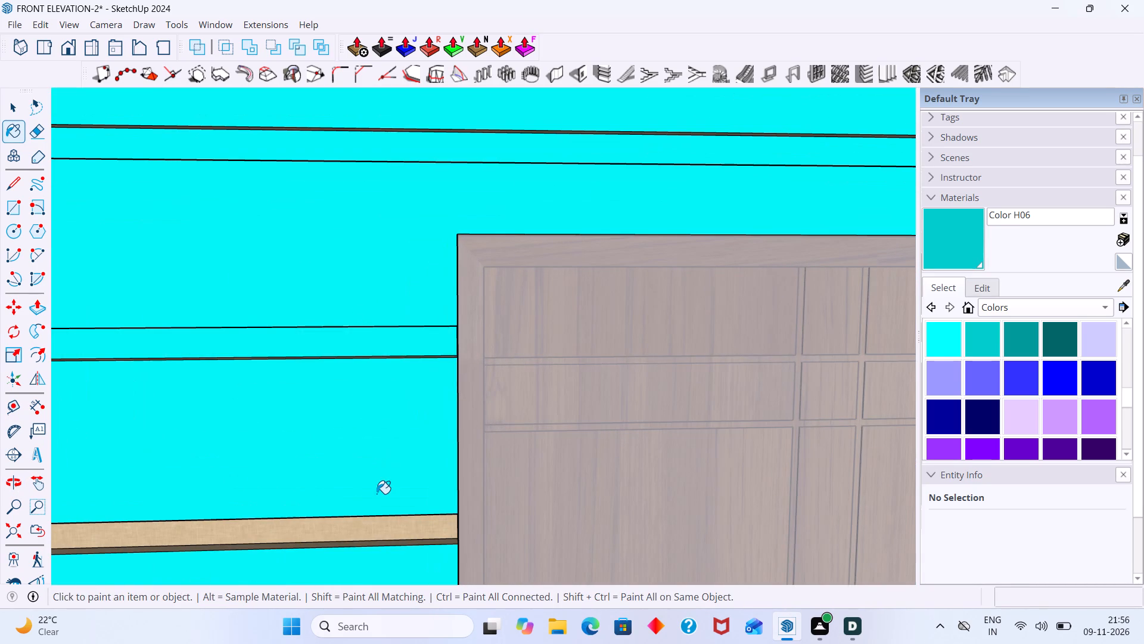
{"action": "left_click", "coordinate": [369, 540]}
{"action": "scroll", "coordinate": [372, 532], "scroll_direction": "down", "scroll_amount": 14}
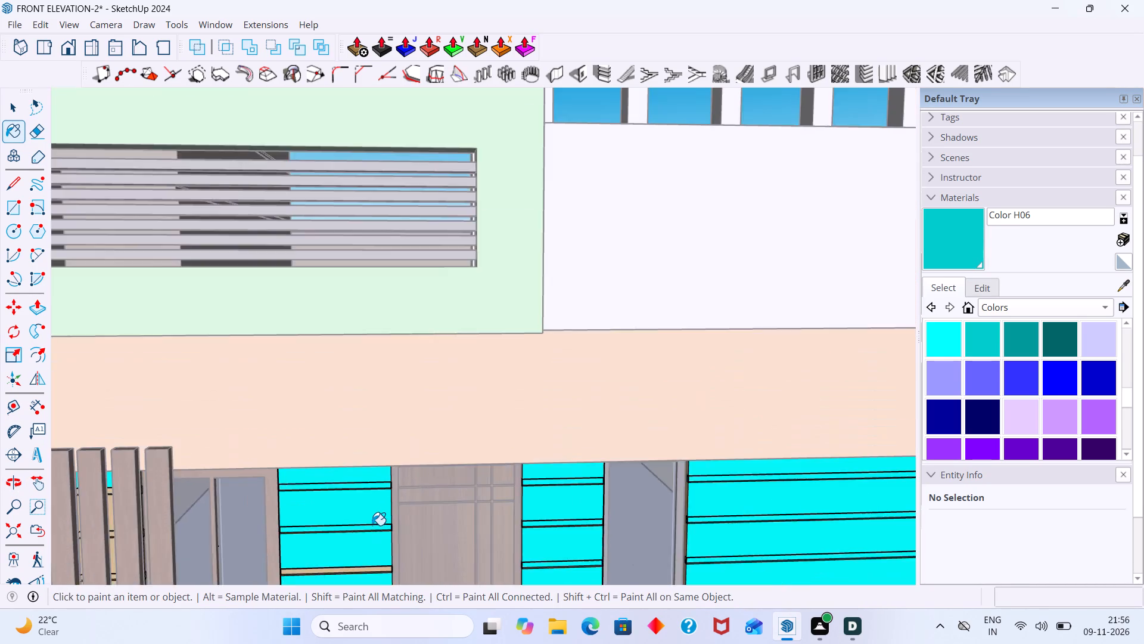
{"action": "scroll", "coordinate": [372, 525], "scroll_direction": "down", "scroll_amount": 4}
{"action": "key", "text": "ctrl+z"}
Paint the upper two grooves between the wide window and the balcony door with white Color M00.
{"action": "scroll", "coordinate": [376, 494], "scroll_direction": "down", "scroll_amount": 1}
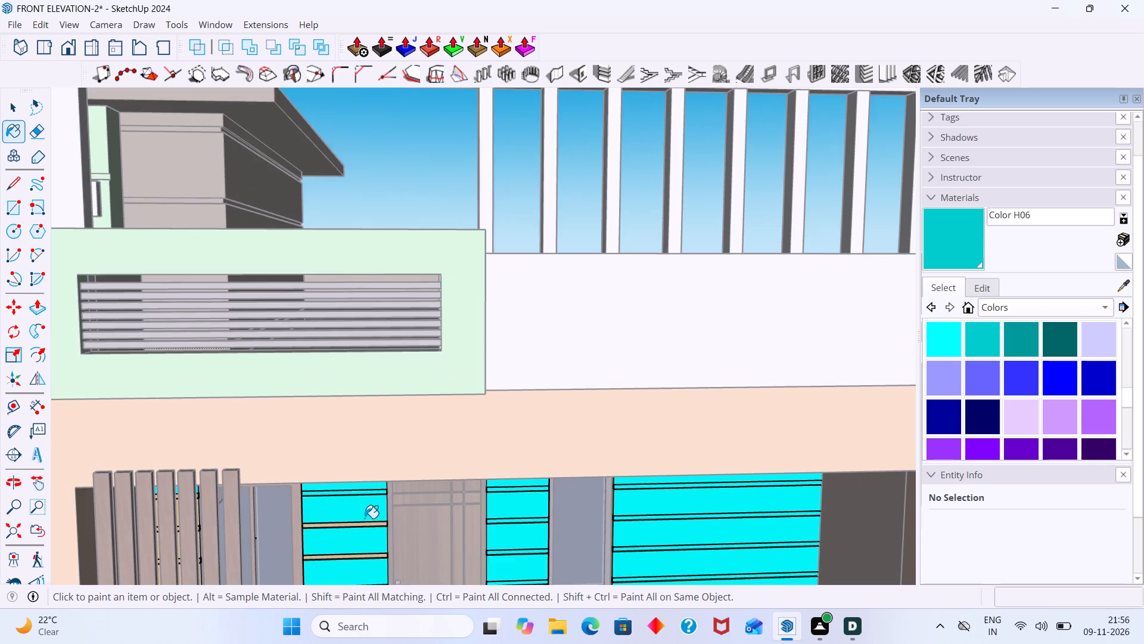
{"action": "scroll", "coordinate": [360, 524], "scroll_direction": "up", "scroll_amount": 10}
{"action": "key", "text": "space"}
{"action": "scroll", "coordinate": [380, 540], "scroll_direction": "up", "scroll_amount": 2}
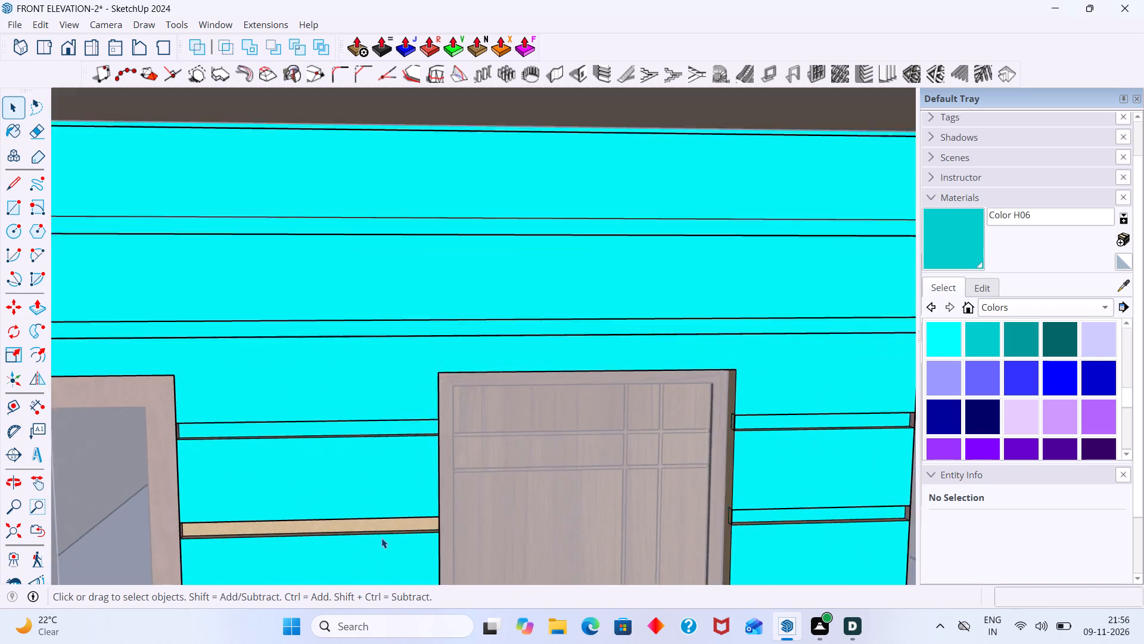
{"action": "scroll", "coordinate": [381, 538], "scroll_direction": "up", "scroll_amount": 4}
{"action": "left_click", "coordinate": [382, 524]}
{"action": "scroll", "coordinate": [849, 451], "scroll_direction": "down", "scroll_amount": 4}
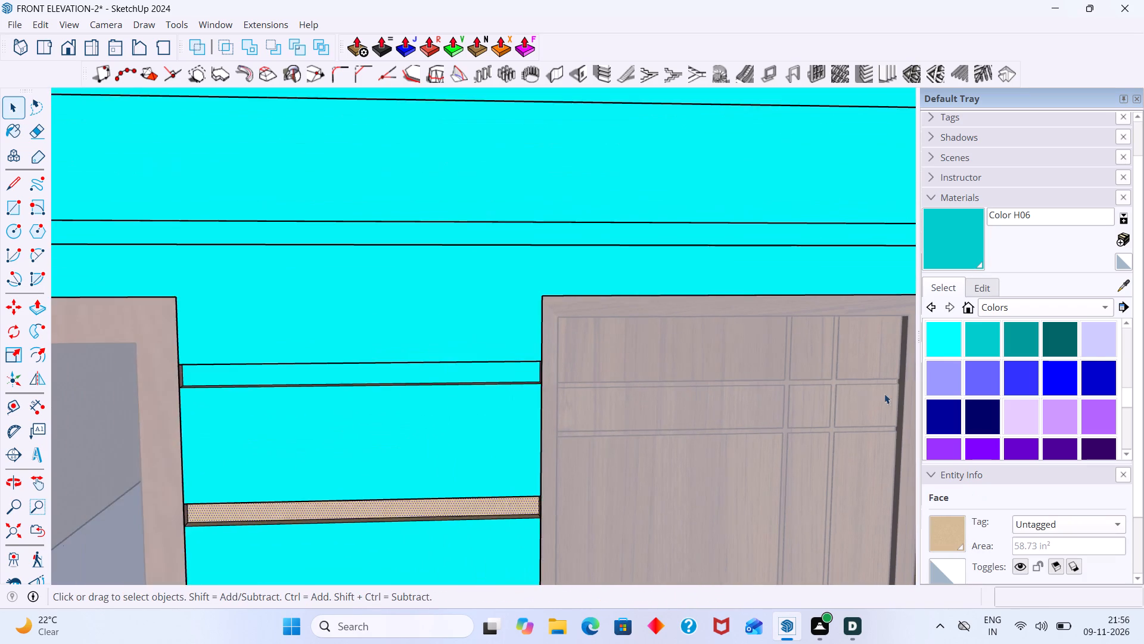
{"action": "scroll", "coordinate": [884, 394], "scroll_direction": "down", "scroll_amount": 5}
{"action": "scroll", "coordinate": [1014, 412], "scroll_direction": "down", "scroll_amount": 2}
{"action": "left_click", "coordinate": [984, 347]}
{"action": "scroll", "coordinate": [499, 525], "scroll_direction": "up", "scroll_amount": 6}
{"action": "left_click", "coordinate": [511, 464]}
{"action": "left_click", "coordinate": [538, 262]}
Paint the third and fourth beige grooves between the wide window and the balcony door with Color M00.
{"action": "scroll", "coordinate": [538, 262], "scroll_direction": "down", "scroll_amount": 1}
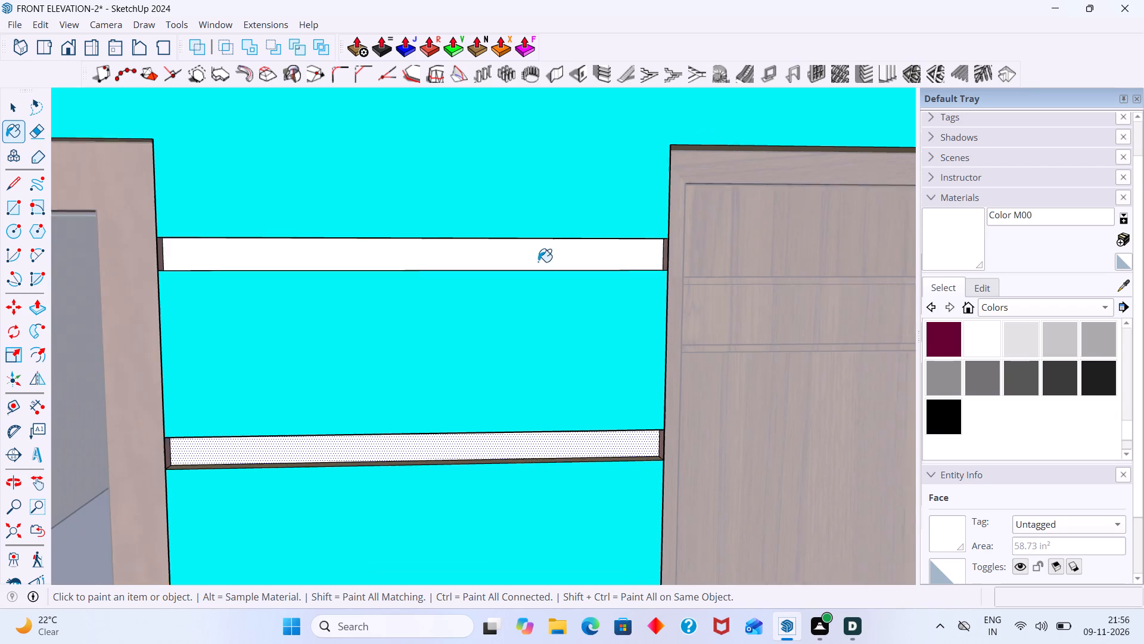
{"action": "scroll", "coordinate": [538, 262], "scroll_direction": "down", "scroll_amount": 12}
{"action": "scroll", "coordinate": [532, 420], "scroll_direction": "up", "scroll_amount": 5}
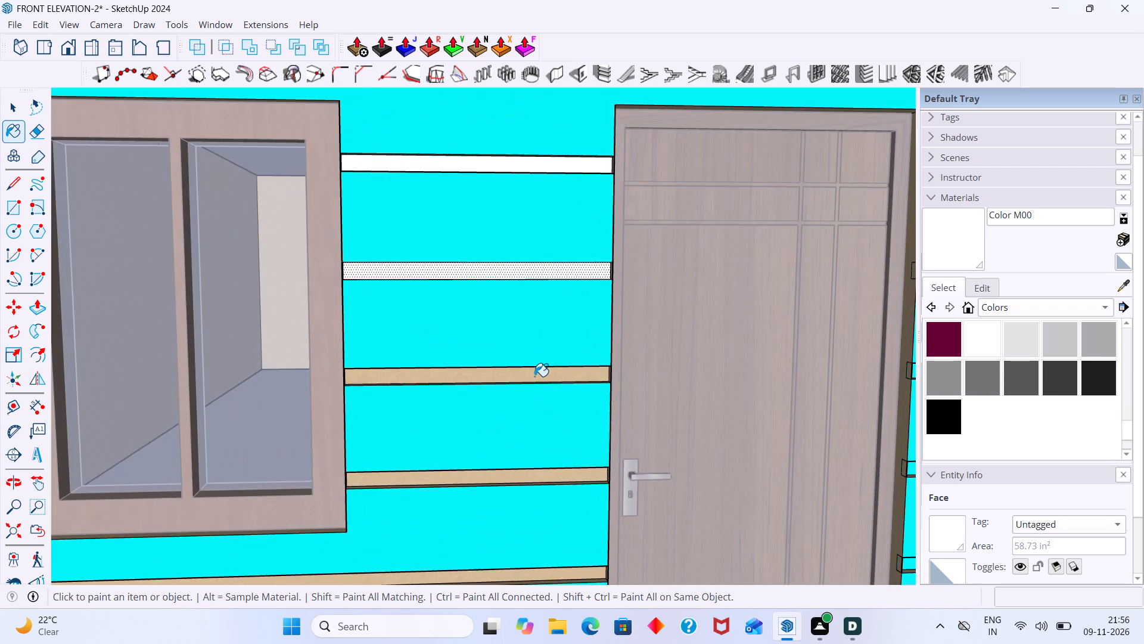
{"action": "scroll", "coordinate": [534, 376], "scroll_direction": "up", "scroll_amount": 6}
{"action": "left_click", "coordinate": [535, 379]}
{"action": "scroll", "coordinate": [548, 559], "scroll_direction": "down", "scroll_amount": 2}
{"action": "scroll", "coordinate": [545, 561], "scroll_direction": "up", "scroll_amount": 3}
{"action": "left_click", "coordinate": [543, 565]}
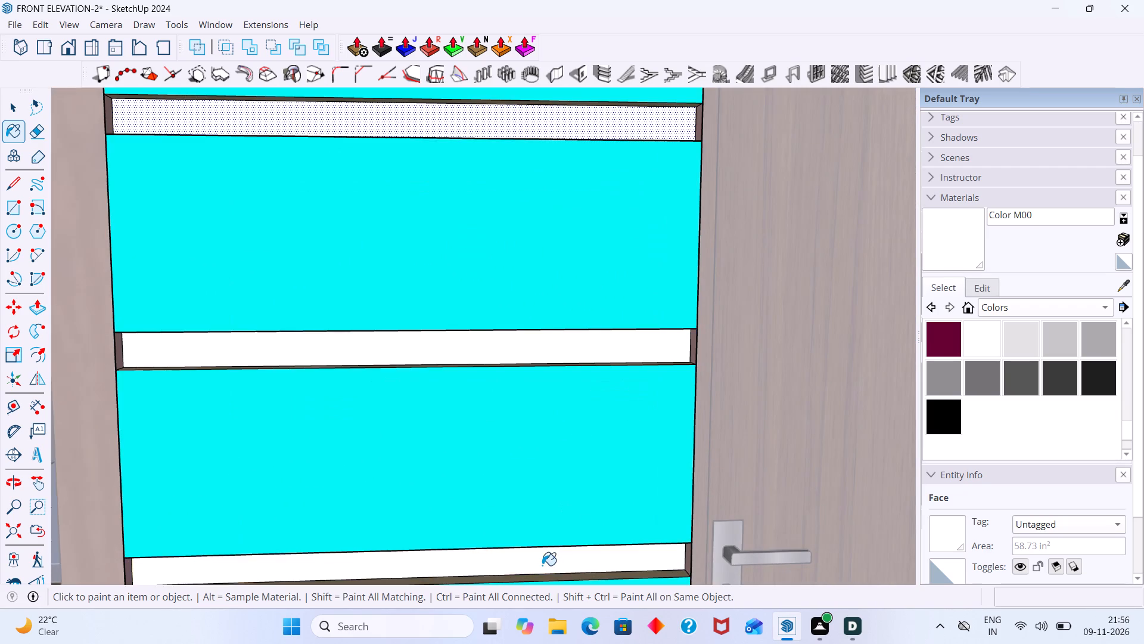
Paint the first two beige grooves below the wide balcony window with Color M00.
{"action": "scroll", "coordinate": [542, 565], "scroll_direction": "down", "scroll_amount": 5}
{"action": "middle_click_drag", "start_coordinate": [543, 547], "coordinate": [522, 284]}
{"action": "scroll", "coordinate": [523, 309], "scroll_direction": "down", "scroll_amount": 5}
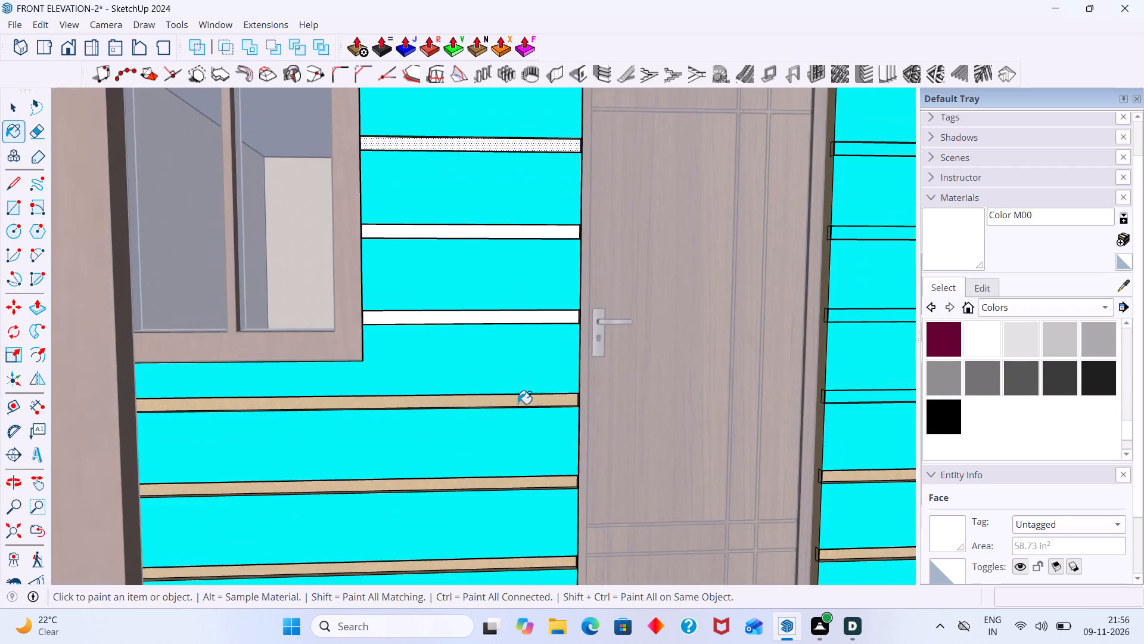
{"action": "scroll", "coordinate": [518, 401], "scroll_direction": "up", "scroll_amount": 6}
{"action": "left_click", "coordinate": [514, 409]}
{"action": "left_click", "coordinate": [511, 561]}
Paint the upper two grooves between the balcony door and the narrow window with Color M00.
{"action": "scroll", "coordinate": [508, 510], "scroll_direction": "down", "scroll_amount": 5}
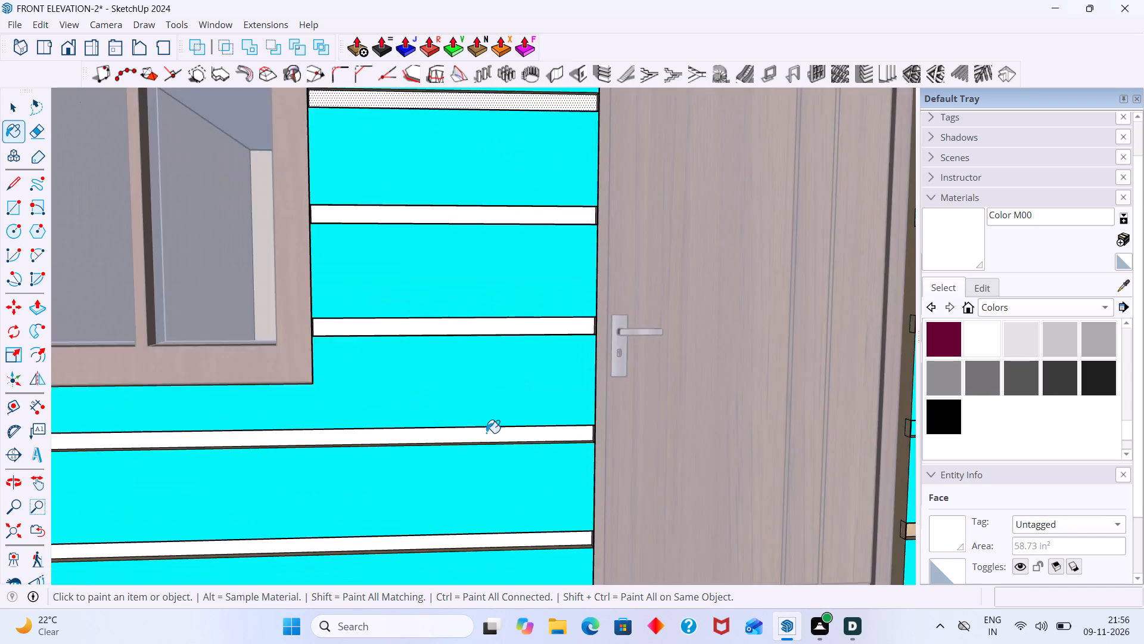
{"action": "scroll", "coordinate": [486, 433], "scroll_direction": "down", "scroll_amount": 10}
{"action": "scroll", "coordinate": [684, 310], "scroll_direction": "up", "scroll_amount": 15}
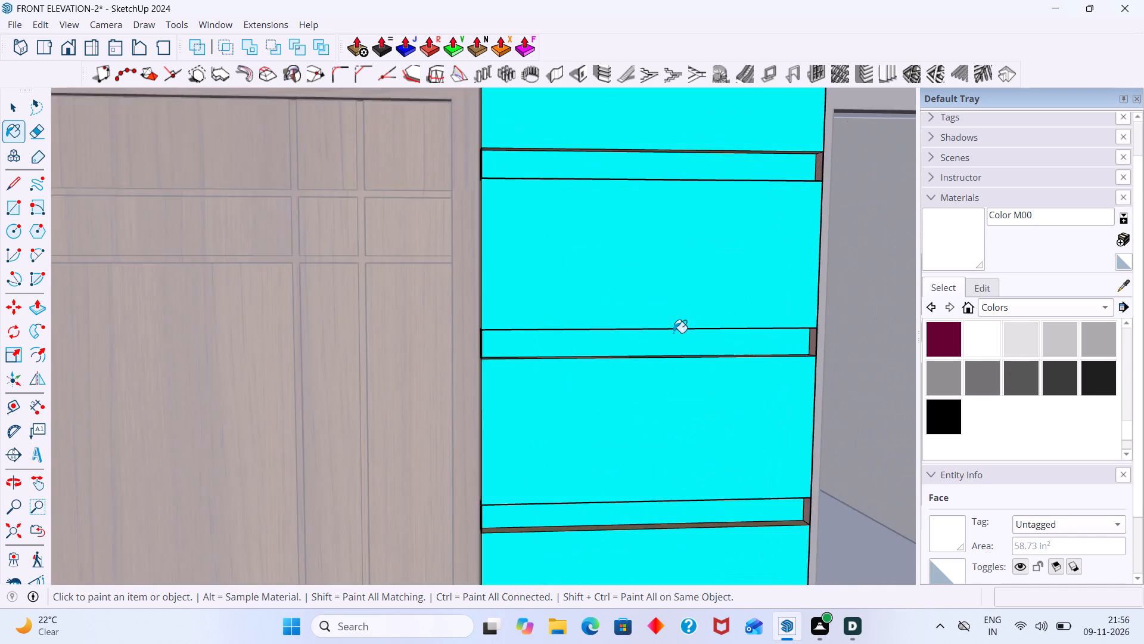
{"action": "scroll", "coordinate": [673, 333], "scroll_direction": "up", "scroll_amount": 3}
{"action": "left_click", "coordinate": [674, 358]}
{"action": "scroll", "coordinate": [659, 175], "scroll_direction": "down", "scroll_amount": 2}
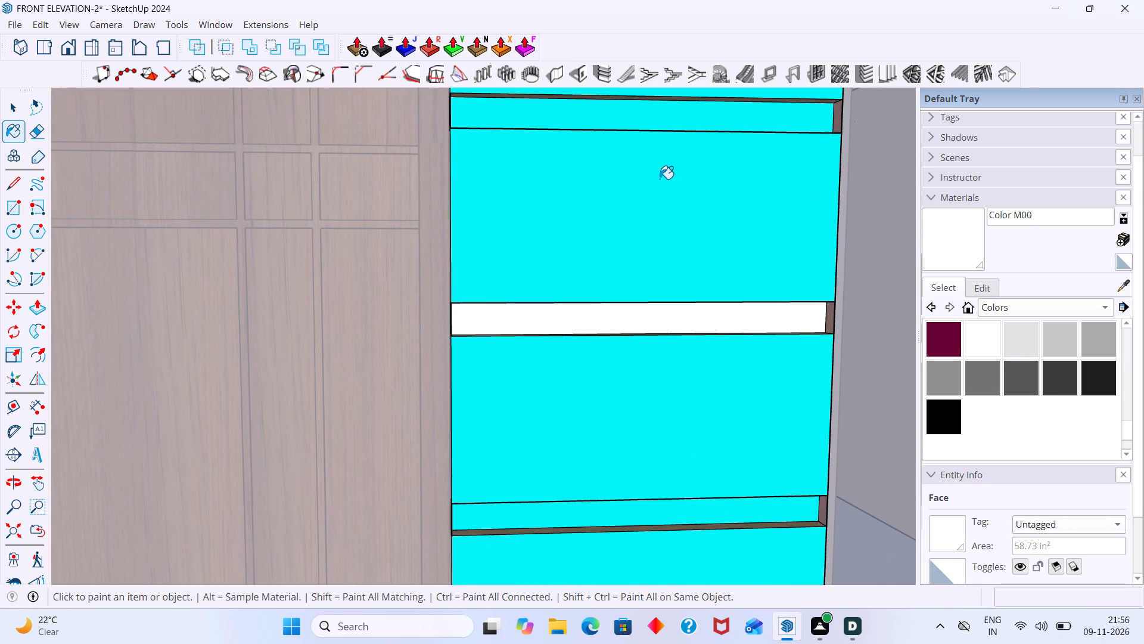
{"action": "middle_click_drag", "start_coordinate": [660, 181], "coordinate": [689, 348]}
{"action": "scroll", "coordinate": [679, 255], "scroll_direction": "up", "scroll_amount": 3}
{"action": "left_click", "coordinate": [679, 255]}
Paint the third and fourth grooves between the balcony door and the narrow window with Color M00.
{"action": "scroll", "coordinate": [679, 255], "scroll_direction": "down", "scroll_amount": 9}
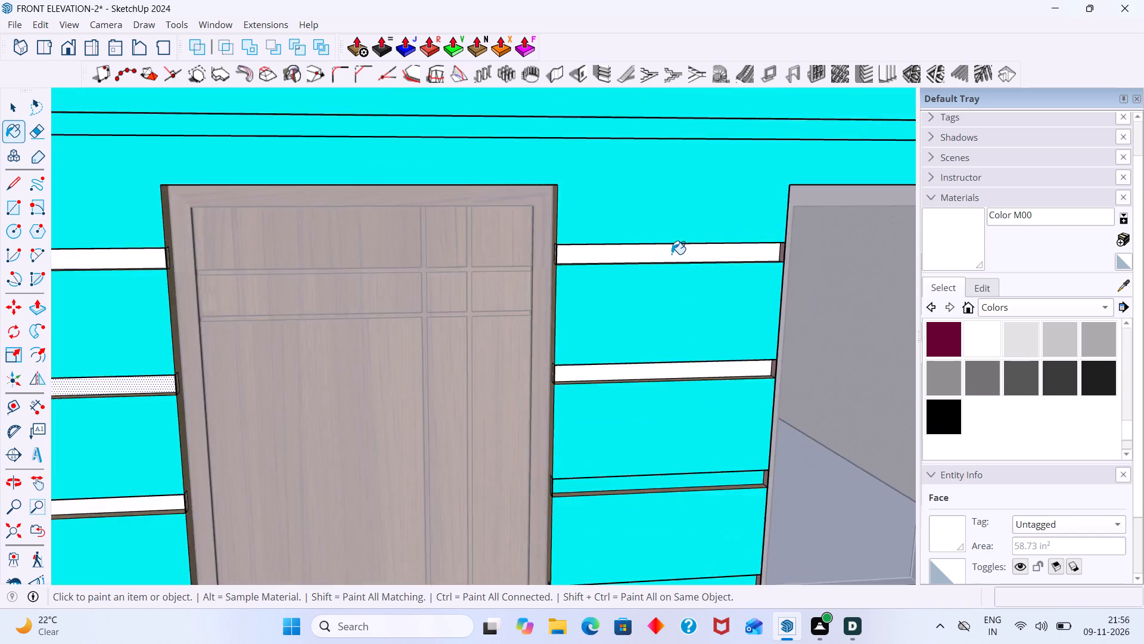
{"action": "scroll", "coordinate": [672, 254], "scroll_direction": "down", "scroll_amount": 11}
{"action": "middle_click_drag", "start_coordinate": [682, 339], "coordinate": [639, 340]}
{"action": "scroll", "coordinate": [638, 347], "scroll_direction": "up", "scroll_amount": 6}
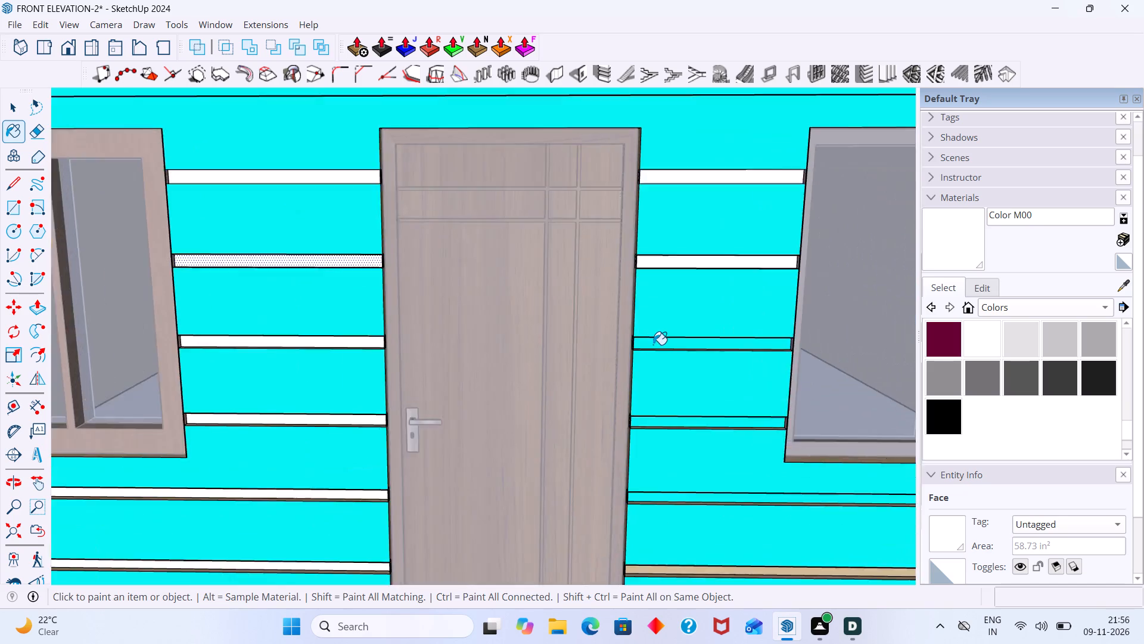
{"action": "scroll", "coordinate": [653, 345], "scroll_direction": "up", "scroll_amount": 10}
{"action": "left_click", "coordinate": [666, 349]}
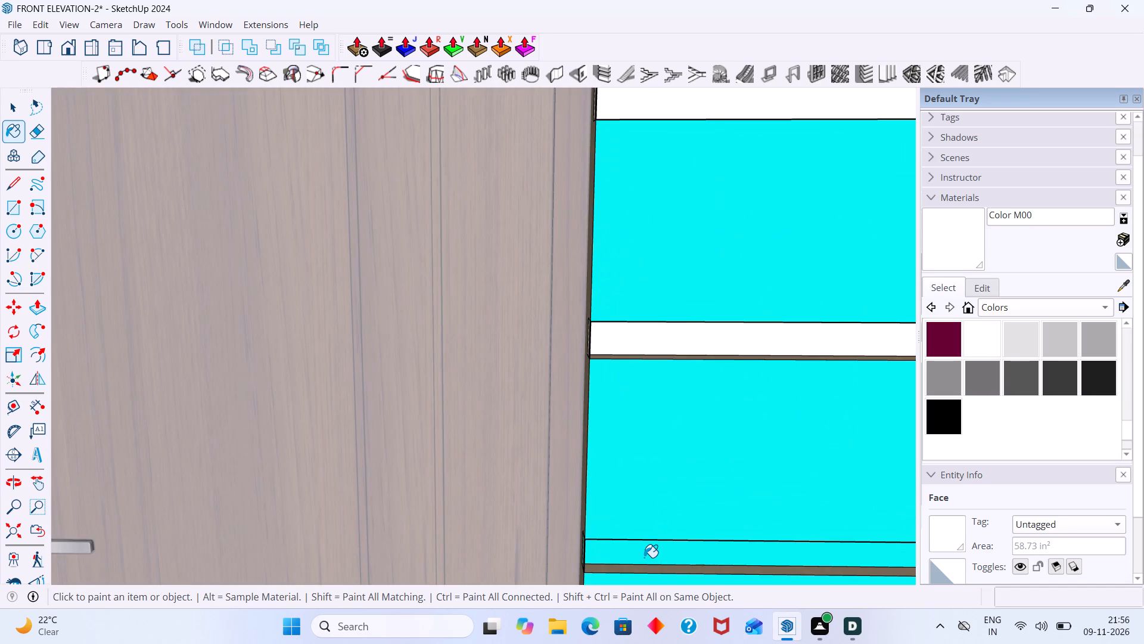
{"action": "left_click", "coordinate": [644, 558]}
Paint the two full-width grooves directly above the balcony door and windows with Color M00, undoing any stray fill on the cladding strip.
{"action": "scroll", "coordinate": [644, 547], "scroll_direction": "down", "scroll_amount": 18}
{"action": "middle_click_drag", "start_coordinate": [568, 410], "coordinate": [590, 407]}
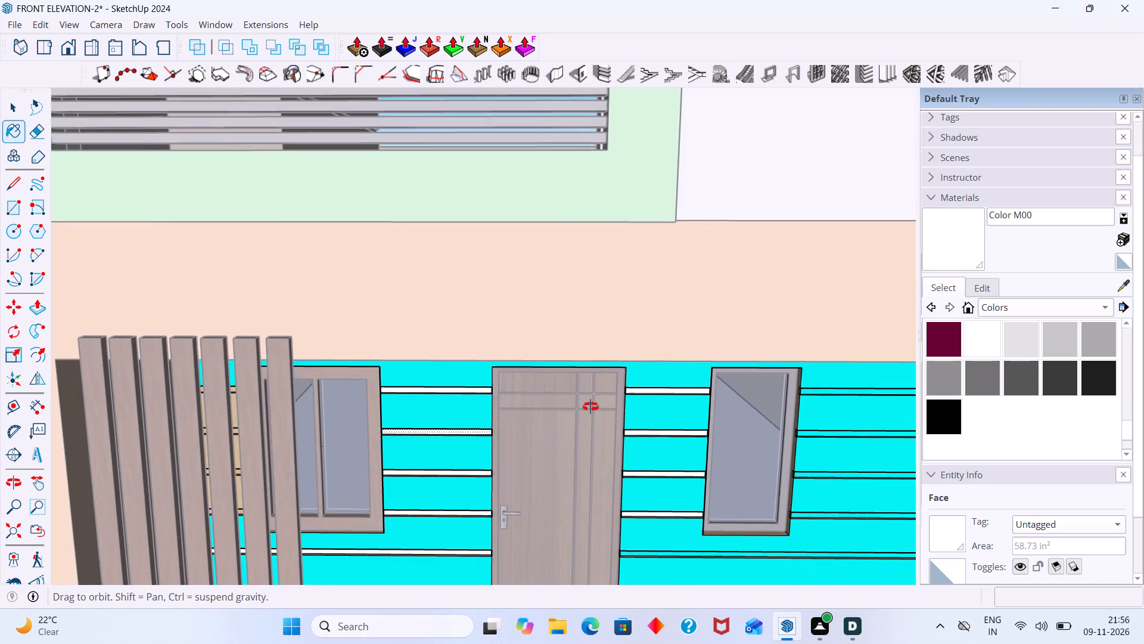
{"action": "middle_click_drag", "start_coordinate": [590, 407], "coordinate": [591, 409]}
{"action": "scroll", "coordinate": [467, 432], "scroll_direction": "down", "scroll_amount": 7}
{"action": "middle_click_drag", "start_coordinate": [442, 466], "coordinate": [427, 369]}
{"action": "middle_click_drag", "start_coordinate": [430, 383], "coordinate": [421, 309]}
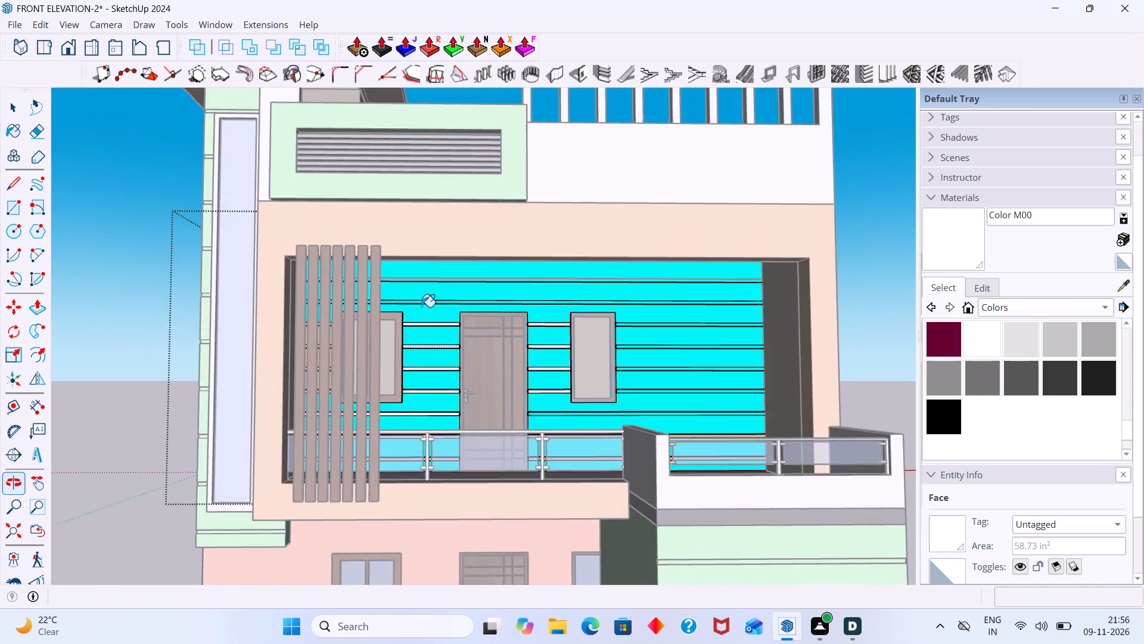
{"action": "scroll", "coordinate": [421, 305], "scroll_direction": "up", "scroll_amount": 14}
{"action": "scroll", "coordinate": [526, 254], "scroll_direction": "up", "scroll_amount": 6}
{"action": "left_click", "coordinate": [537, 240]}
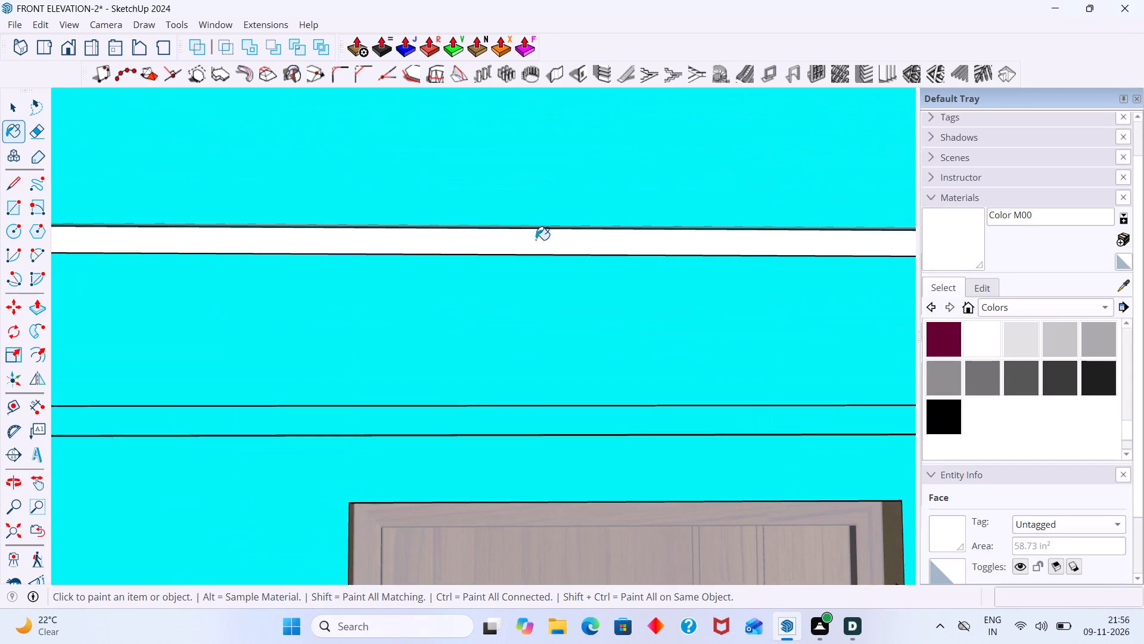
{"action": "left_click", "coordinate": [537, 437]}
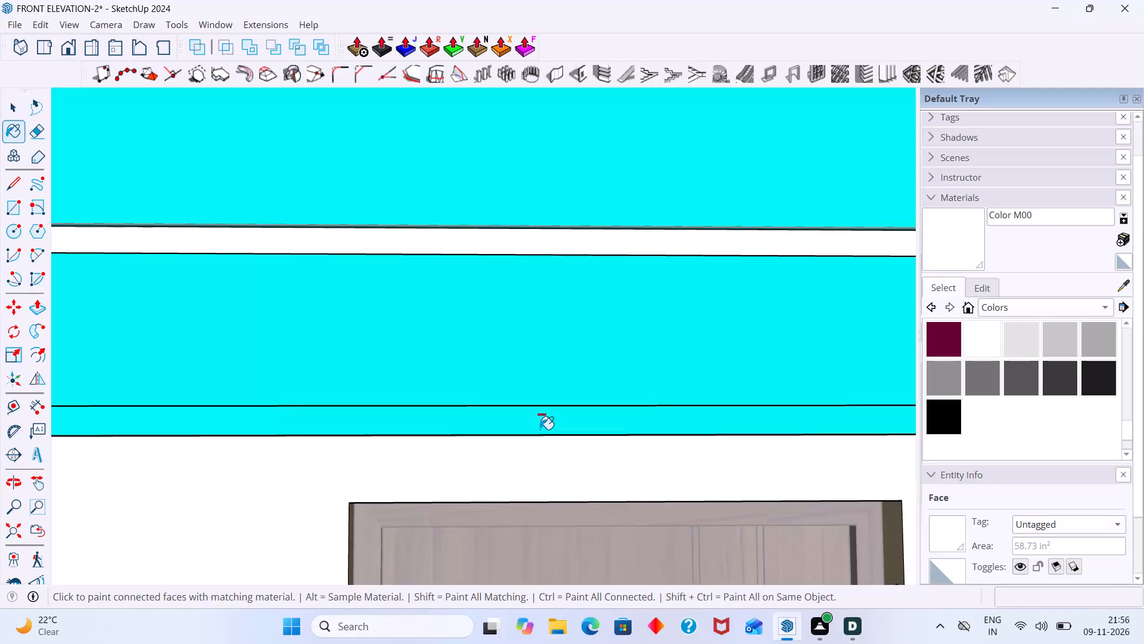
{"action": "key", "text": "ctrl+z"}
{"action": "left_click", "coordinate": [538, 428]}
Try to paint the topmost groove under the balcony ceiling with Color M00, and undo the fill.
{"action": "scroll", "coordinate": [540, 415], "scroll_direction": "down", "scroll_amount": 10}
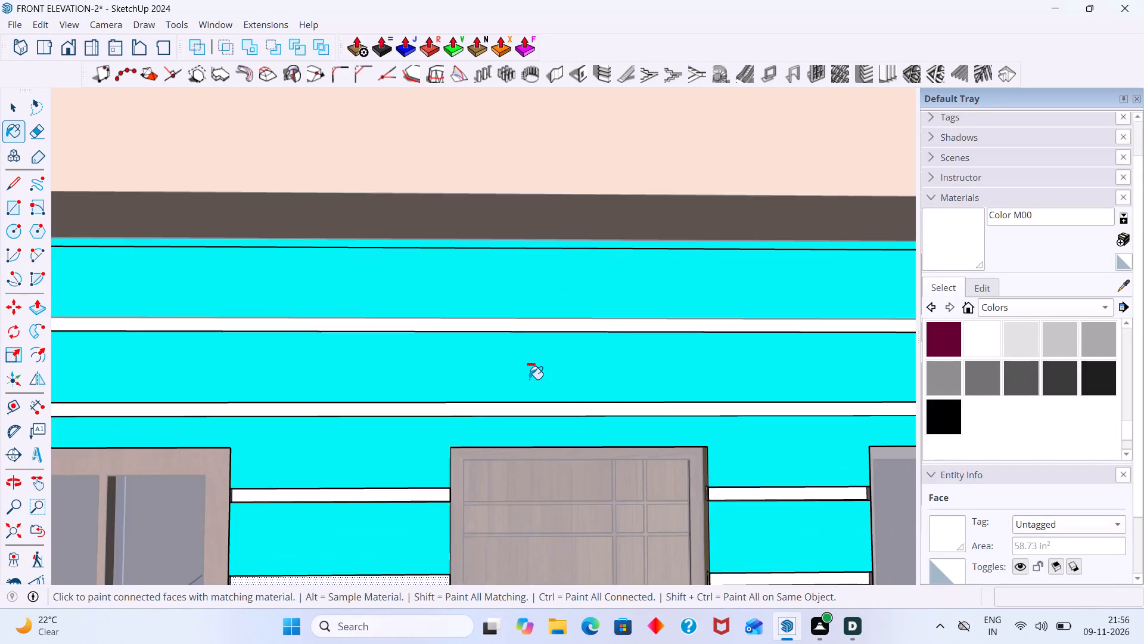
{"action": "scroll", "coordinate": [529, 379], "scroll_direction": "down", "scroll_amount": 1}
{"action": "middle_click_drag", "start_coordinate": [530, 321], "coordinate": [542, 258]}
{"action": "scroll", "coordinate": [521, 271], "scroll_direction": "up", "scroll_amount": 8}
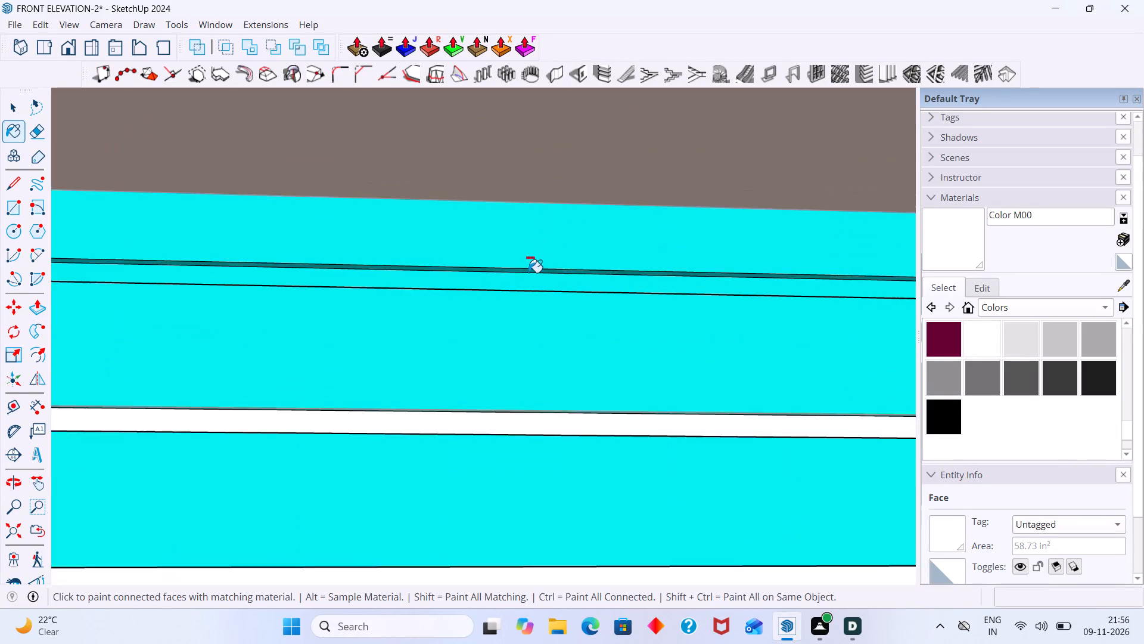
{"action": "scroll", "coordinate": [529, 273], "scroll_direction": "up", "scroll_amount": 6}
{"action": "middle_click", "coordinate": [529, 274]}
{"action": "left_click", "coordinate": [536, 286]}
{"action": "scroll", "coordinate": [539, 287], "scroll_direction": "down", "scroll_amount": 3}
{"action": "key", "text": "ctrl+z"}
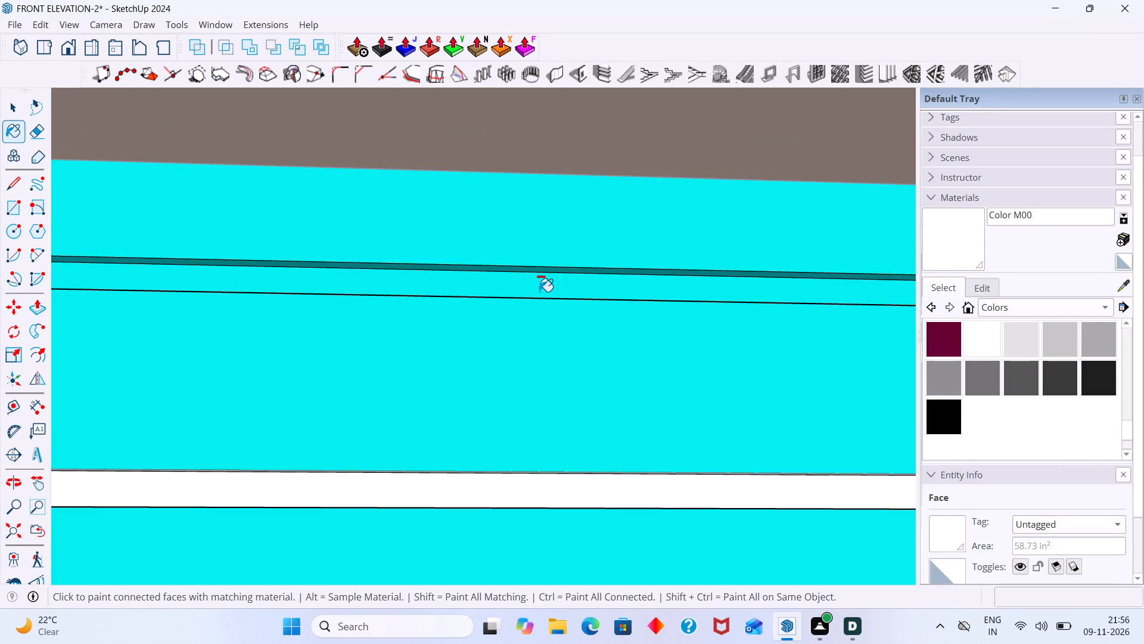
Paint the topmost full-width groove under the balcony ceiling with Color M00, undoing the first stray fill.
{"action": "scroll", "coordinate": [539, 292], "scroll_direction": "up", "scroll_amount": 3}
{"action": "left_click", "coordinate": [538, 298]}
{"action": "key", "text": "ctrl+z"}
{"action": "key", "text": "space"}
{"action": "middle_click_drag", "start_coordinate": [551, 304], "coordinate": [552, 314]}
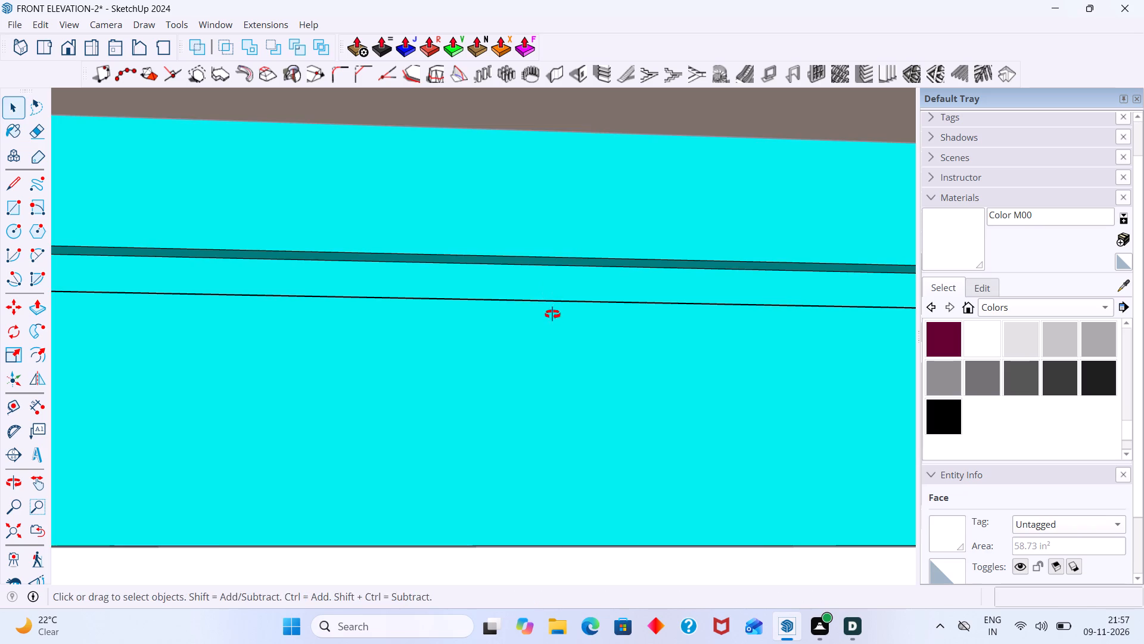
{"action": "middle_click_drag", "start_coordinate": [552, 314], "coordinate": [563, 411]}
{"action": "left_click", "coordinate": [966, 241]}
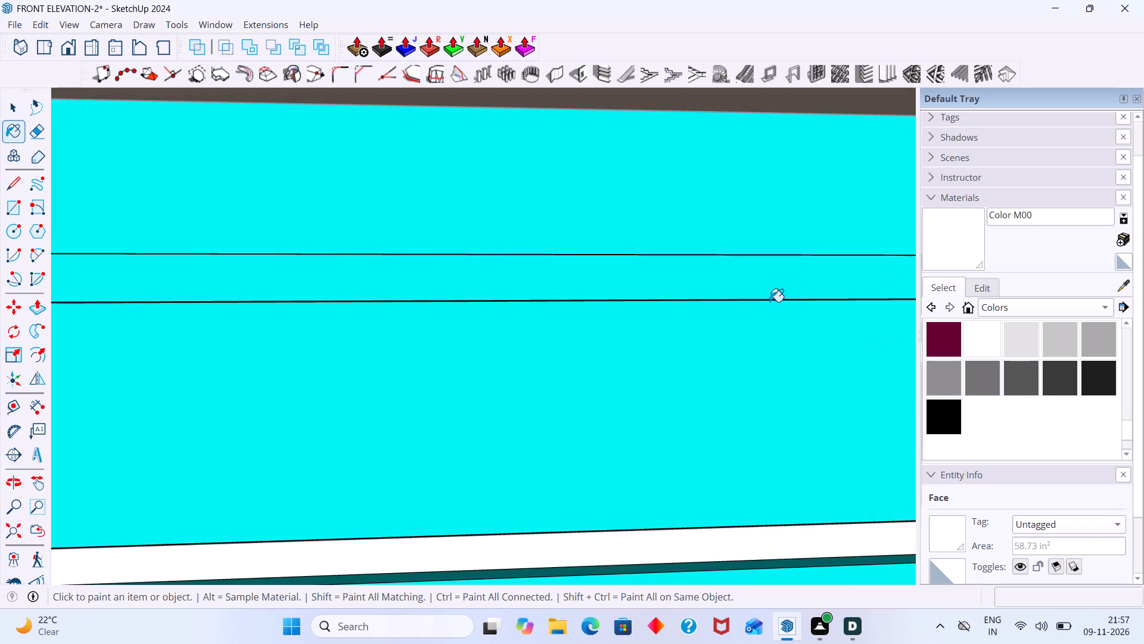
{"action": "scroll", "coordinate": [768, 299], "scroll_direction": "up", "scroll_amount": 3}
{"action": "left_click", "coordinate": [764, 289]}
Paint the upper two grooves between the narrow window and the balcony's side wall with Color M00.
{"action": "scroll", "coordinate": [762, 295], "scroll_direction": "down", "scroll_amount": 20}
{"action": "scroll", "coordinate": [762, 295], "scroll_direction": "down", "scroll_amount": 9}
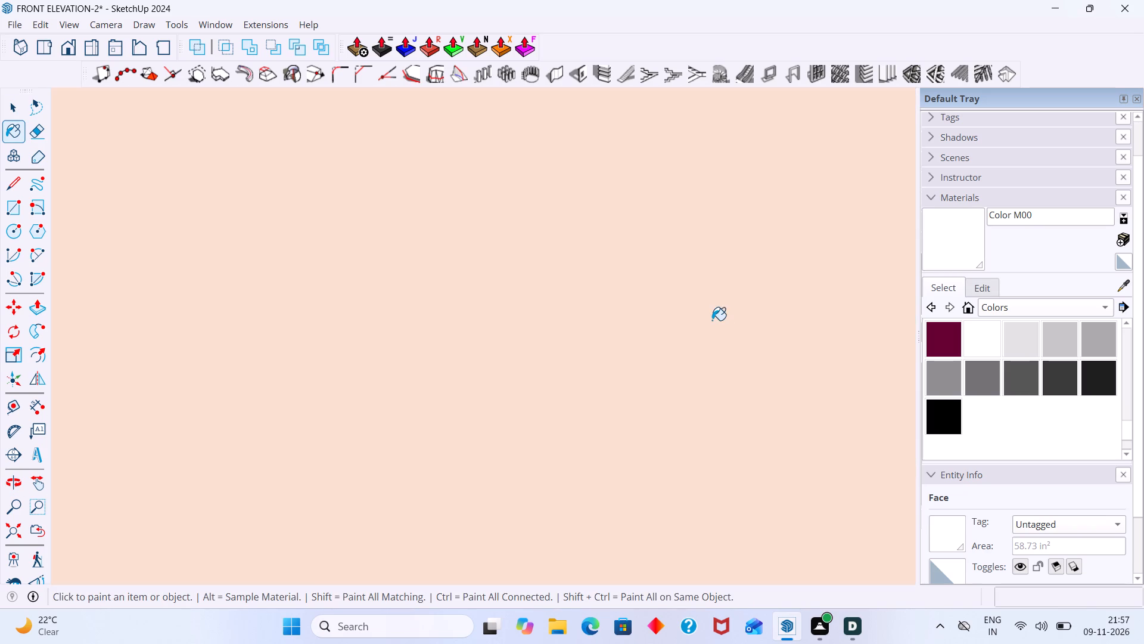
{"action": "scroll", "coordinate": [712, 320], "scroll_direction": "down", "scroll_amount": 11}
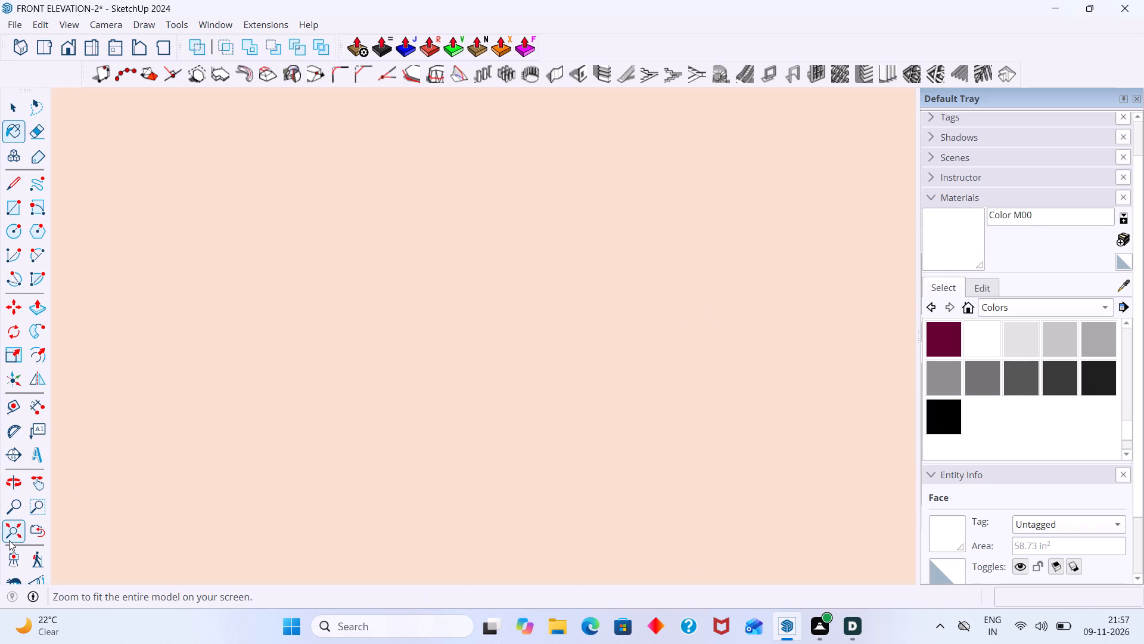
{"action": "left_click", "coordinate": [9, 540]}
{"action": "scroll", "coordinate": [486, 367], "scroll_direction": "up", "scroll_amount": 14}
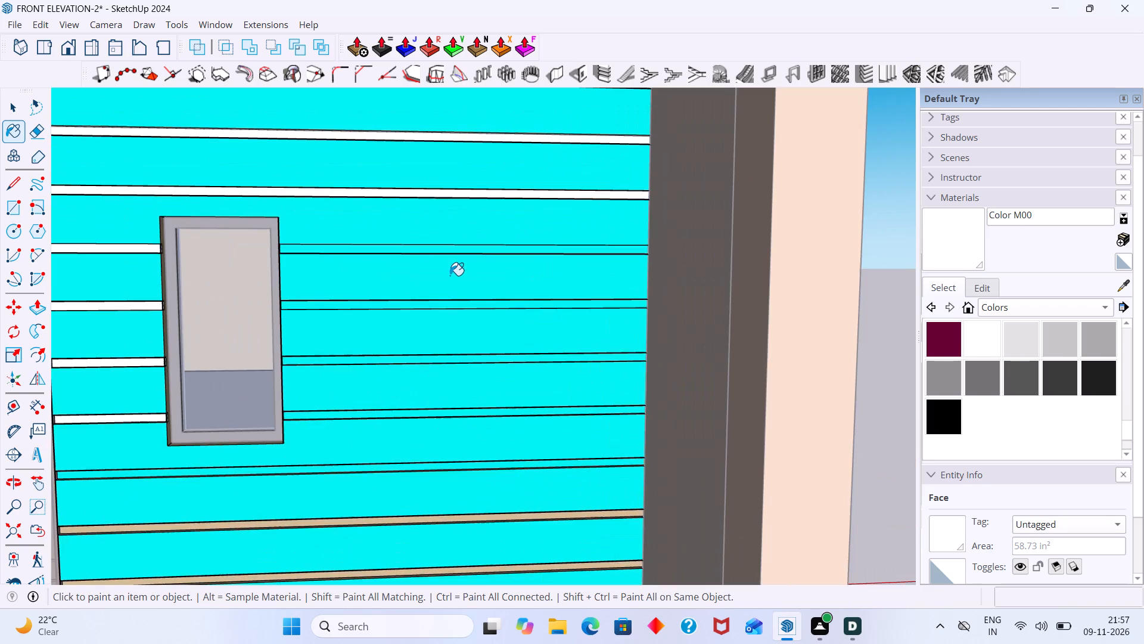
{"action": "middle_click_drag", "start_coordinate": [450, 277], "coordinate": [445, 299]}
{"action": "scroll", "coordinate": [432, 250], "scroll_direction": "up", "scroll_amount": 10}
{"action": "key", "text": "space"}
{"action": "scroll", "coordinate": [434, 256], "scroll_direction": "up", "scroll_amount": 1}
{"action": "scroll", "coordinate": [434, 261], "scroll_direction": "down", "scroll_amount": 19}
{"action": "middle_click_drag", "start_coordinate": [418, 274], "coordinate": [402, 218]}
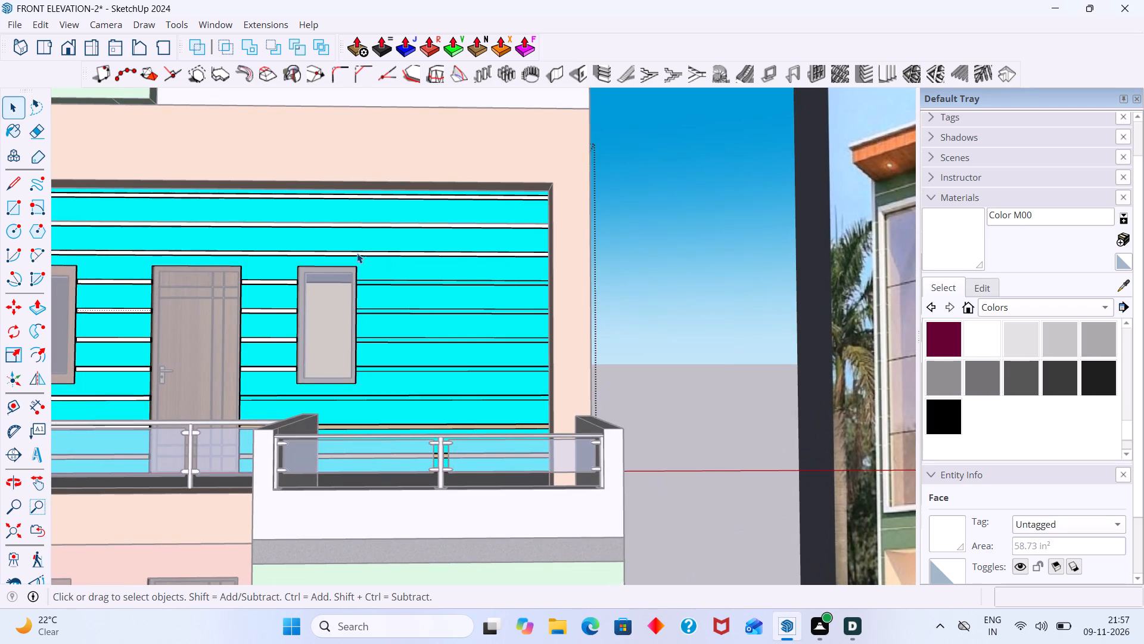
{"action": "middle_click_drag", "start_coordinate": [301, 312], "coordinate": [352, 326]}
{"action": "scroll", "coordinate": [344, 332], "scroll_direction": "up", "scroll_amount": 17}
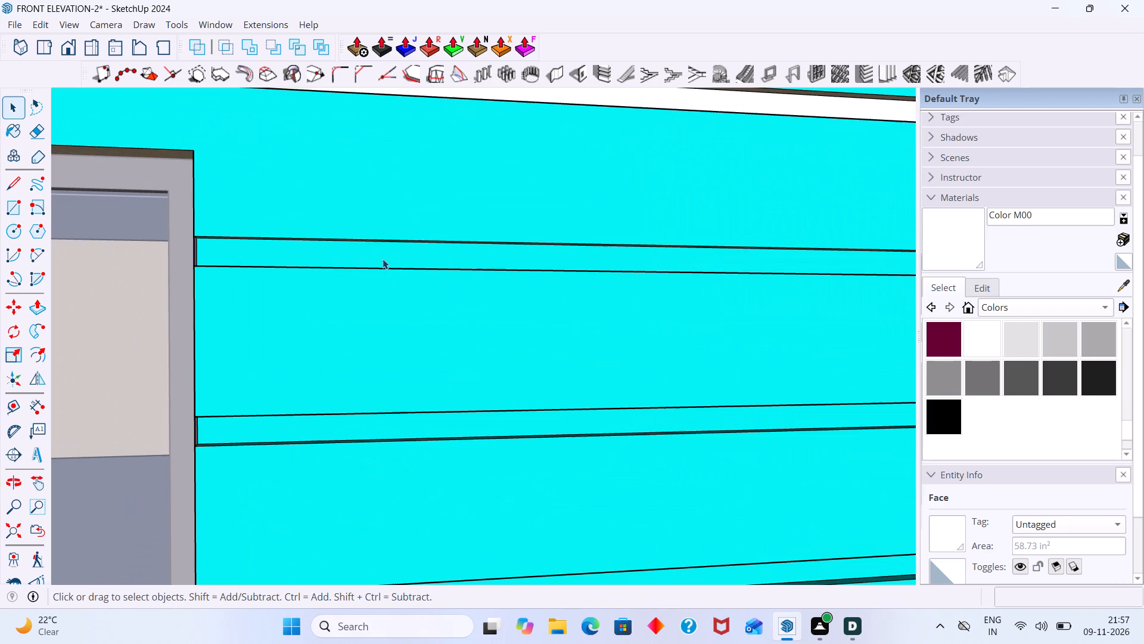
{"action": "left_click", "coordinate": [383, 258]}
{"action": "left_click", "coordinate": [952, 255]}
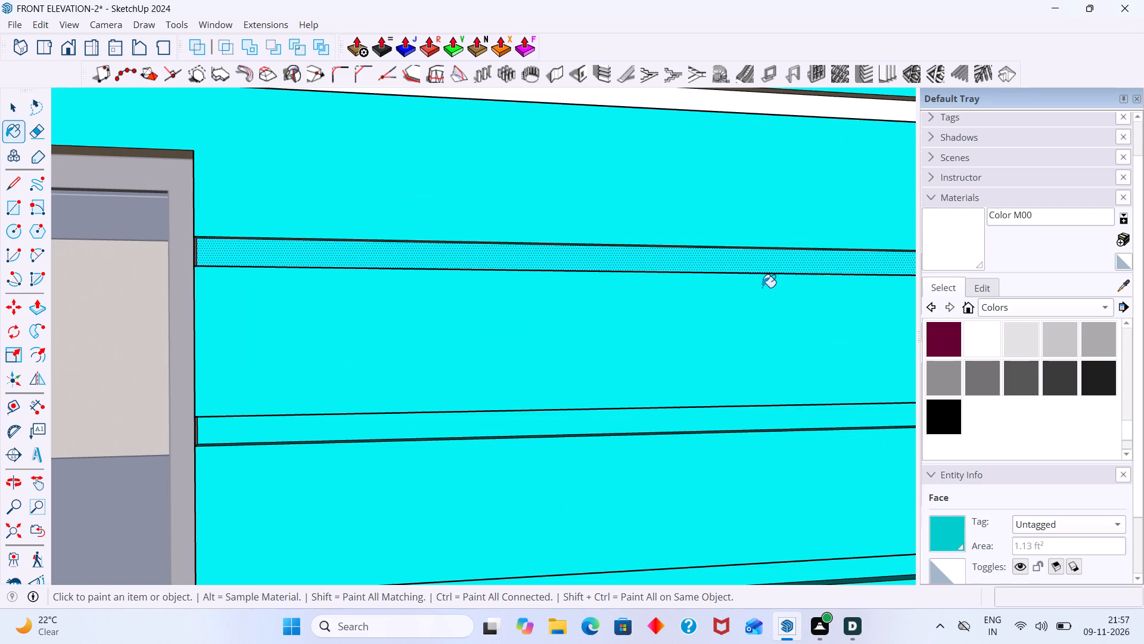
{"action": "scroll", "coordinate": [751, 277], "scroll_direction": "up", "scroll_amount": 2}
{"action": "left_click", "coordinate": [750, 270]}
{"action": "left_click", "coordinate": [714, 458]}
Paint the third and fourth grooves between the narrow window and the balcony's side wall with Color M00.
{"action": "scroll", "coordinate": [713, 459], "scroll_direction": "down", "scroll_amount": 2}
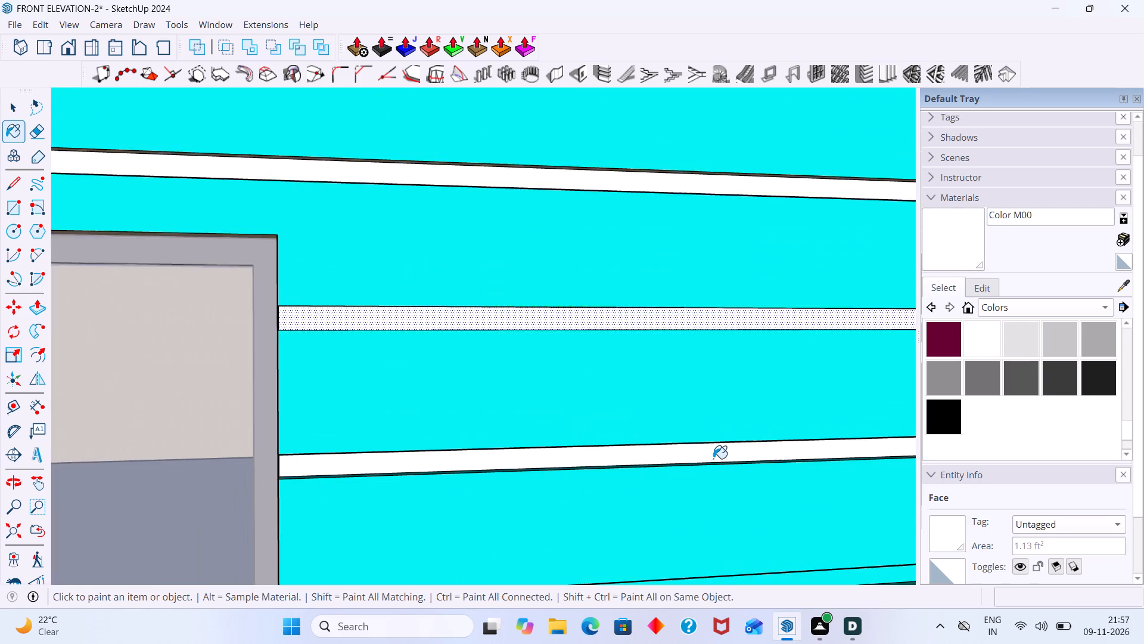
{"action": "scroll", "coordinate": [713, 459], "scroll_direction": "down", "scroll_amount": 6}
{"action": "middle_click_drag", "start_coordinate": [705, 448], "coordinate": [565, 296], "text": "shift"}
{"action": "scroll", "coordinate": [518, 428], "scroll_direction": "up", "scroll_amount": 2}
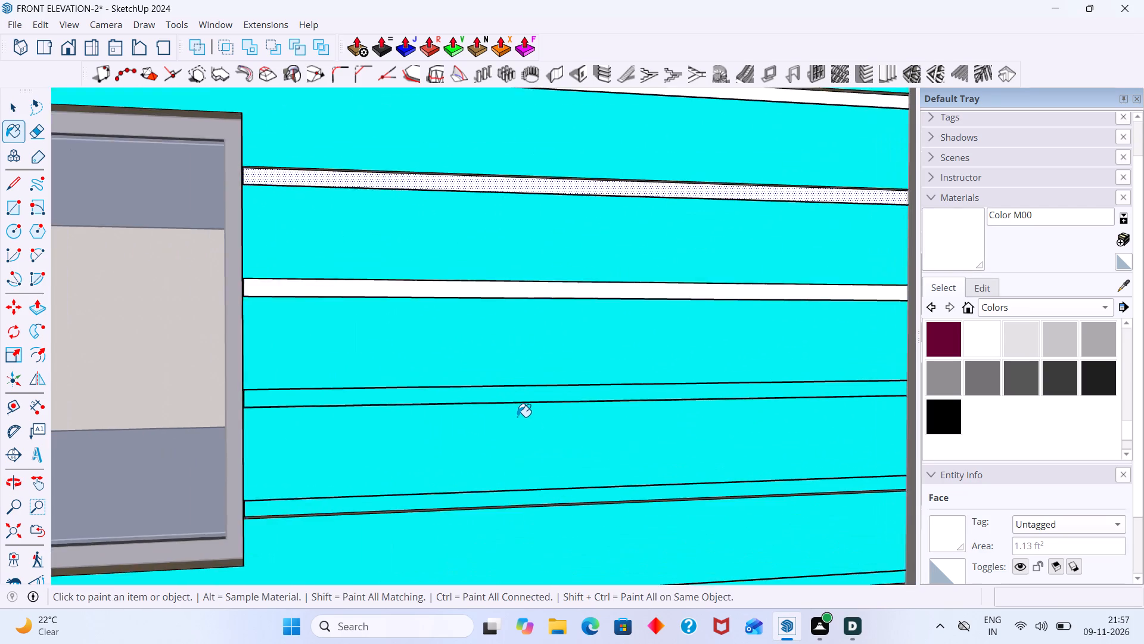
{"action": "scroll", "coordinate": [517, 417], "scroll_direction": "up", "scroll_amount": 2}
{"action": "left_click", "coordinate": [525, 391]}
{"action": "scroll", "coordinate": [526, 399], "scroll_direction": "down", "scroll_amount": 7}
{"action": "middle_click_drag", "start_coordinate": [518, 475], "coordinate": [499, 382]}
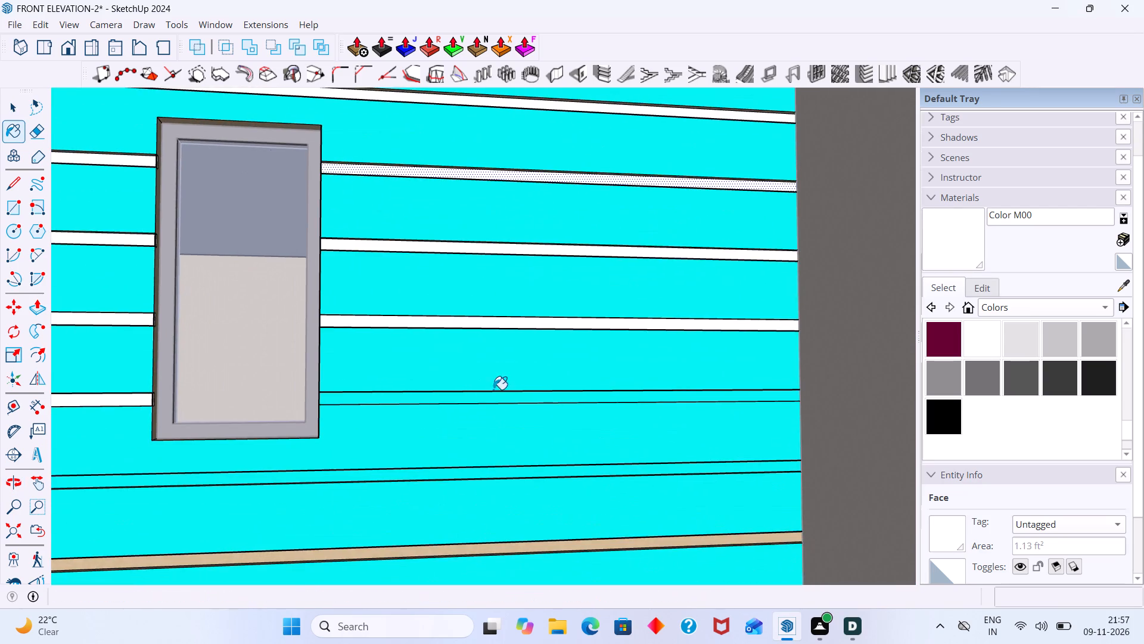
{"action": "middle_click_drag", "start_coordinate": [479, 405], "coordinate": [487, 447]}
{"action": "scroll", "coordinate": [490, 408], "scroll_direction": "up", "scroll_amount": 8}
{"action": "left_click", "coordinate": [496, 382]}
Paint the three grooves below the narrow window, running from the balcony door to the side wall, with Color M00.
{"action": "scroll", "coordinate": [498, 412], "scroll_direction": "down", "scroll_amount": 3}
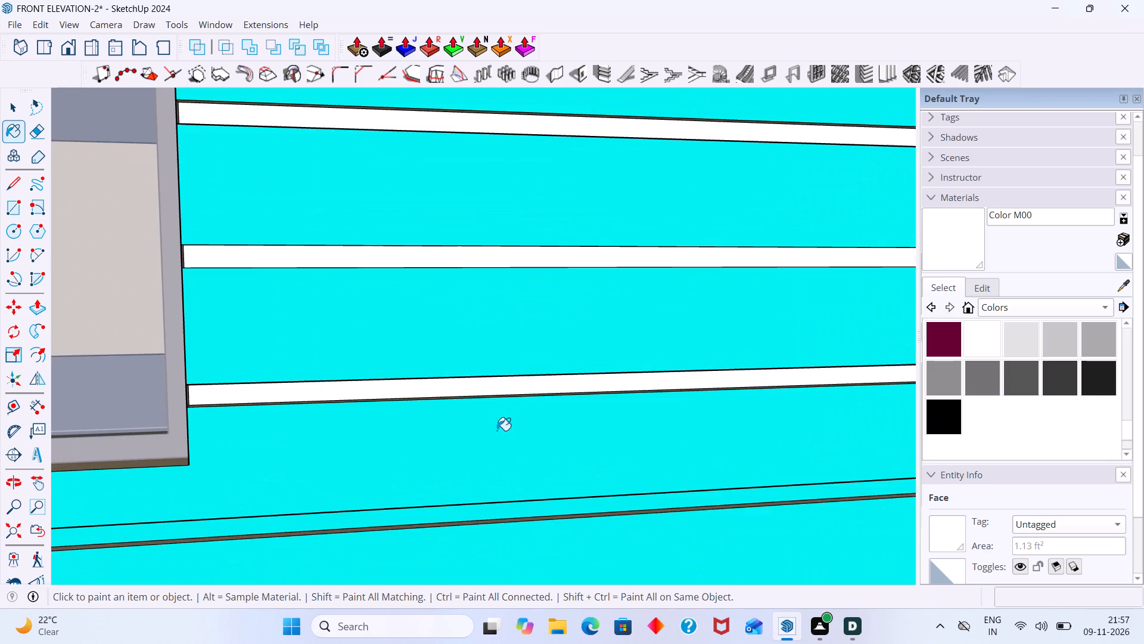
{"action": "middle_click_drag", "start_coordinate": [497, 431], "coordinate": [486, 343]}
{"action": "scroll", "coordinate": [486, 440], "scroll_direction": "up", "scroll_amount": 5}
{"action": "left_click", "coordinate": [484, 425]}
{"action": "scroll", "coordinate": [484, 424], "scroll_direction": "down", "scroll_amount": 8}
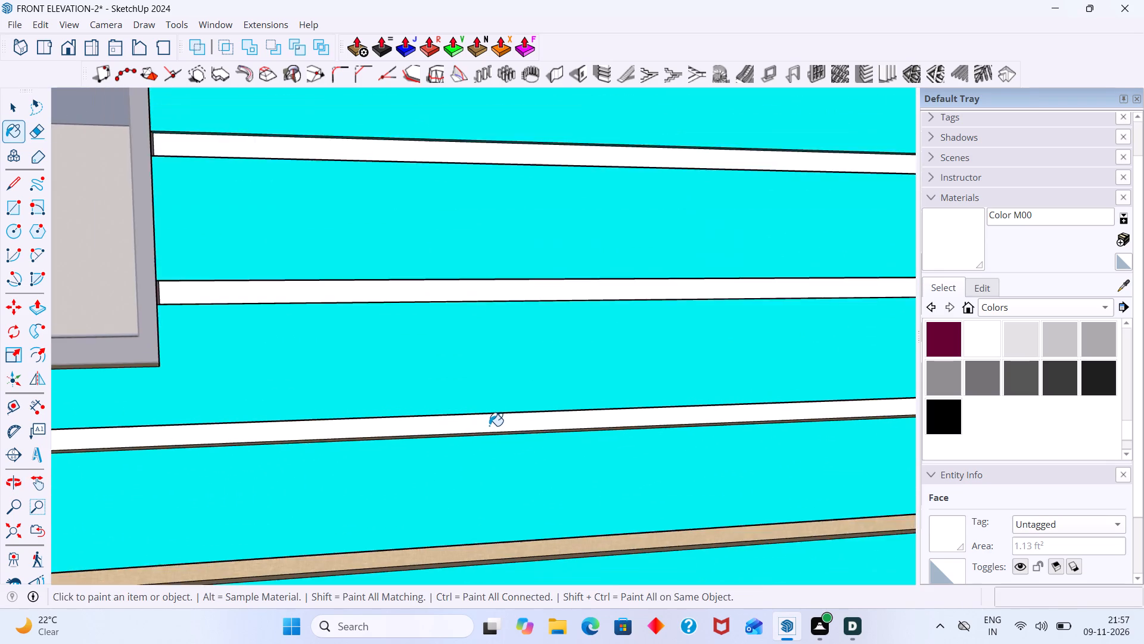
{"action": "scroll", "coordinate": [489, 426], "scroll_direction": "down", "scroll_amount": 13}
{"action": "scroll", "coordinate": [448, 464], "scroll_direction": "up", "scroll_amount": 6}
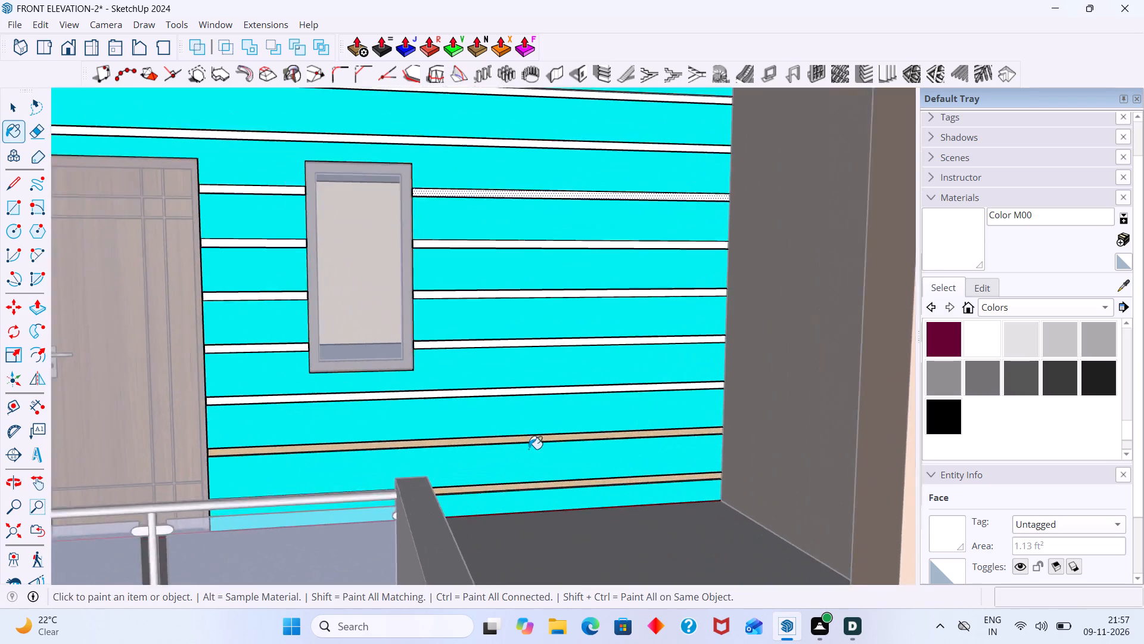
{"action": "scroll", "coordinate": [529, 449], "scroll_direction": "up", "scroll_amount": 11}
{"action": "left_click", "coordinate": [582, 434]}
{"action": "left_click", "coordinate": [585, 424]}
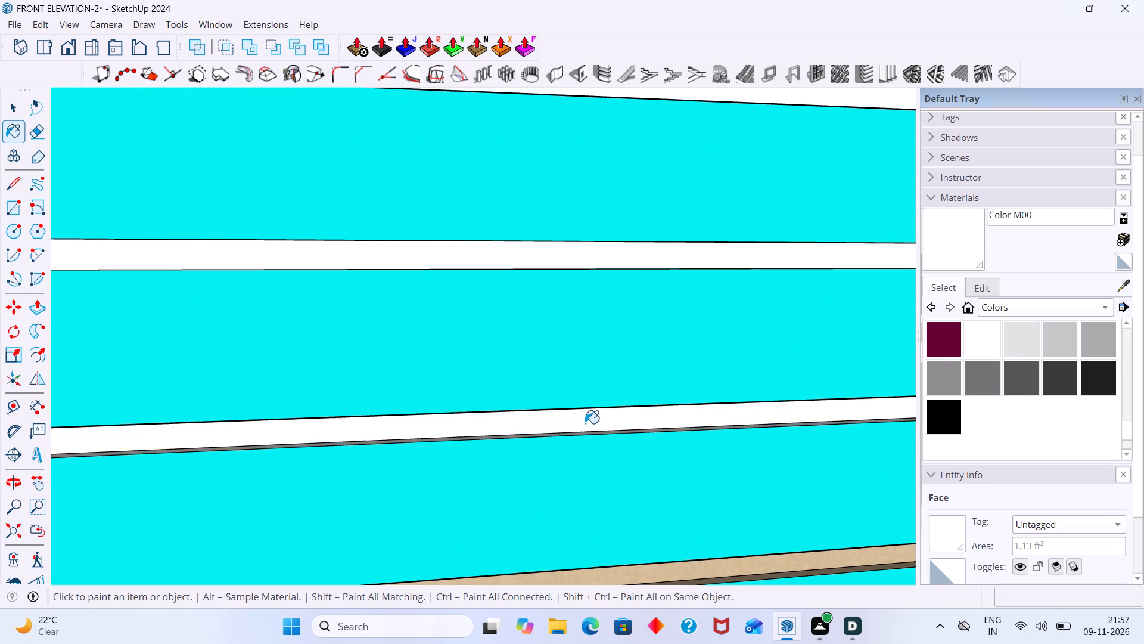
{"action": "scroll", "coordinate": [586, 441], "scroll_direction": "down", "scroll_amount": 5}
{"action": "scroll", "coordinate": [618, 519], "scroll_direction": "up", "scroll_amount": 5}
{"action": "left_click", "coordinate": [630, 540]}
Paint the remaining tan groove beside the lower part of the balcony door, on the slat screen side, with Color M00.
{"action": "scroll", "coordinate": [630, 540], "scroll_direction": "down", "scroll_amount": 3}
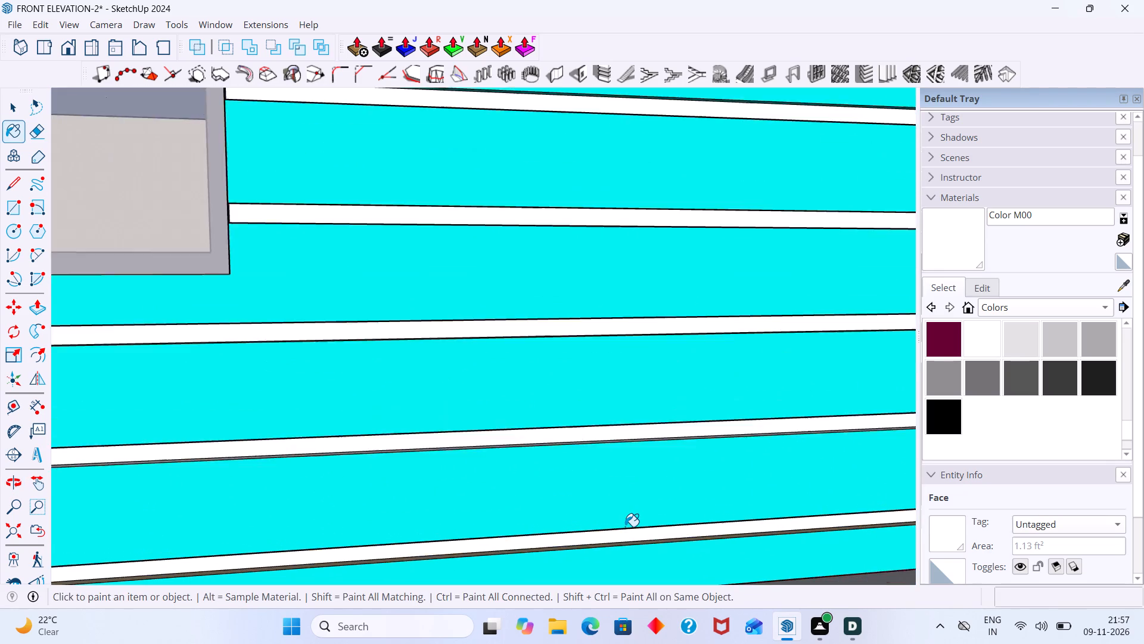
{"action": "scroll", "coordinate": [625, 527], "scroll_direction": "down", "scroll_amount": 19}
{"action": "scroll", "coordinate": [341, 533], "scroll_direction": "up", "scroll_amount": 5}
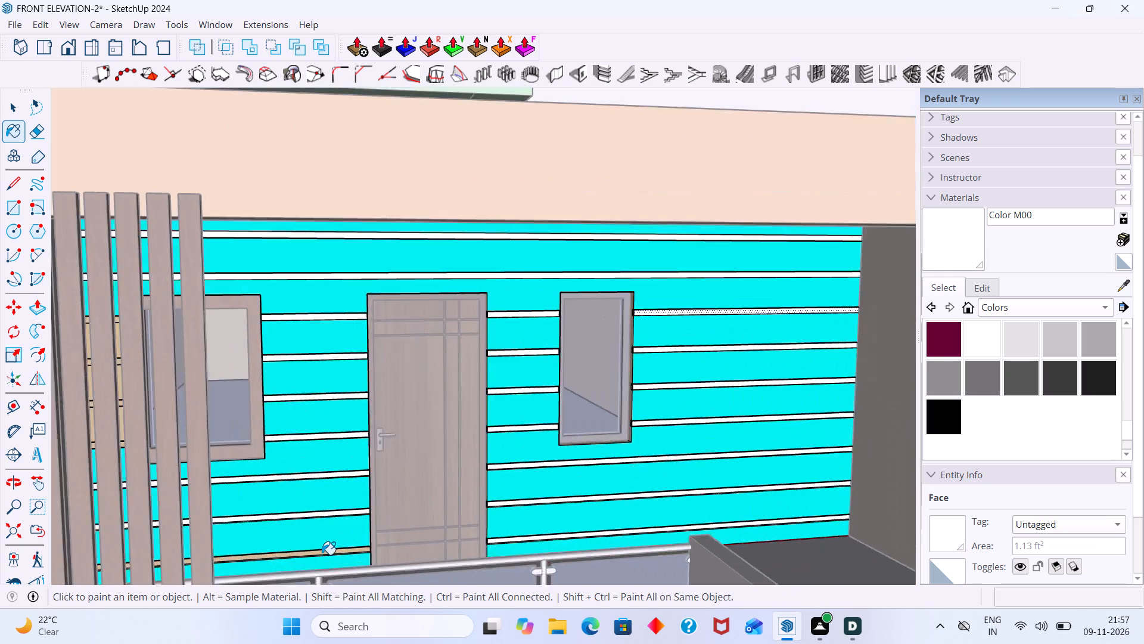
{"action": "scroll", "coordinate": [322, 555], "scroll_direction": "up", "scroll_amount": 20}
{"action": "scroll", "coordinate": [322, 555], "scroll_direction": "up", "scroll_amount": 1}
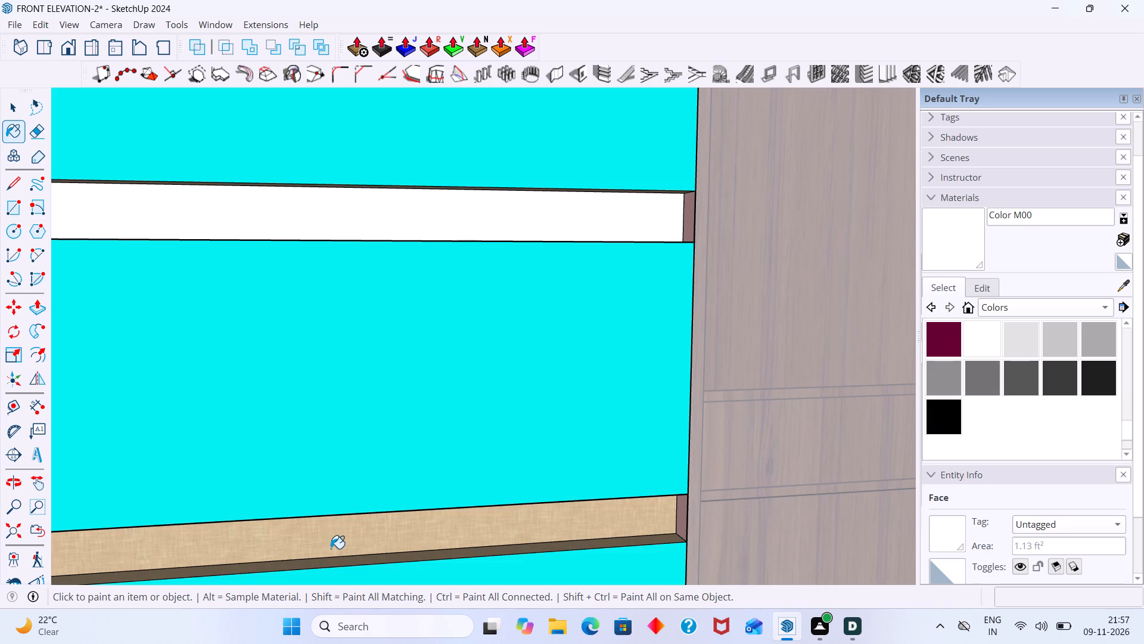
{"action": "left_click", "coordinate": [331, 548]}
Paint the lower three short grooves between the wide window and the wall edge behind the slats with Color M00.
{"action": "scroll", "coordinate": [331, 548], "scroll_direction": "up", "scroll_amount": 1}
{"action": "scroll", "coordinate": [331, 548], "scroll_direction": "down", "scroll_amount": 11}
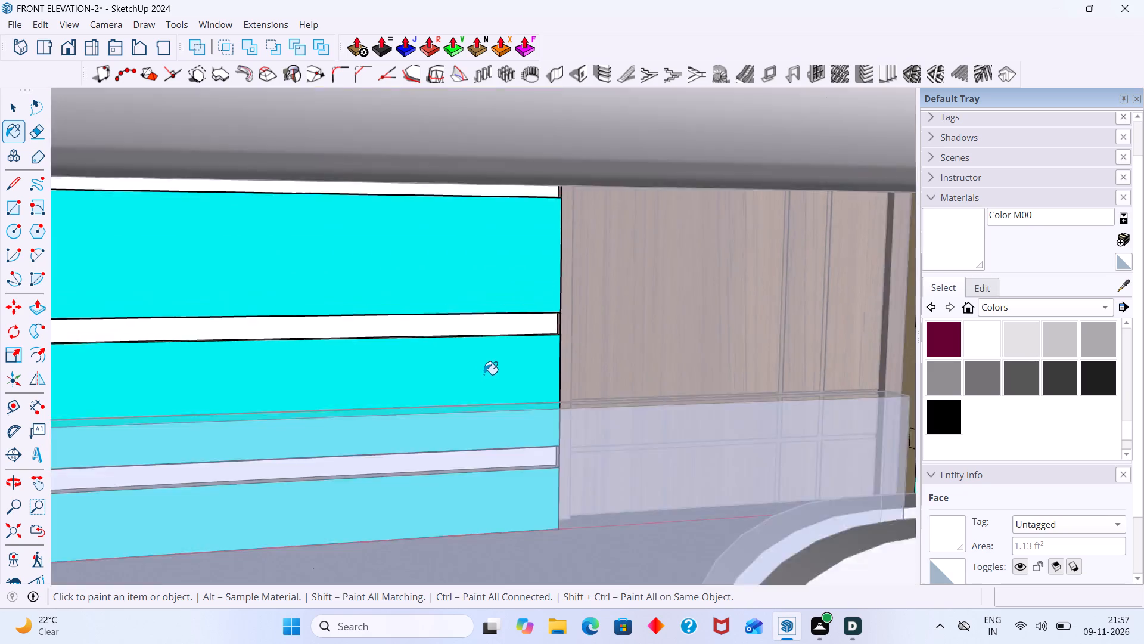
{"action": "scroll", "coordinate": [484, 374], "scroll_direction": "down", "scroll_amount": 9}
{"action": "middle_click_drag", "start_coordinate": [481, 380], "coordinate": [506, 386]}
{"action": "scroll", "coordinate": [506, 386], "scroll_direction": "down", "scroll_amount": 12}
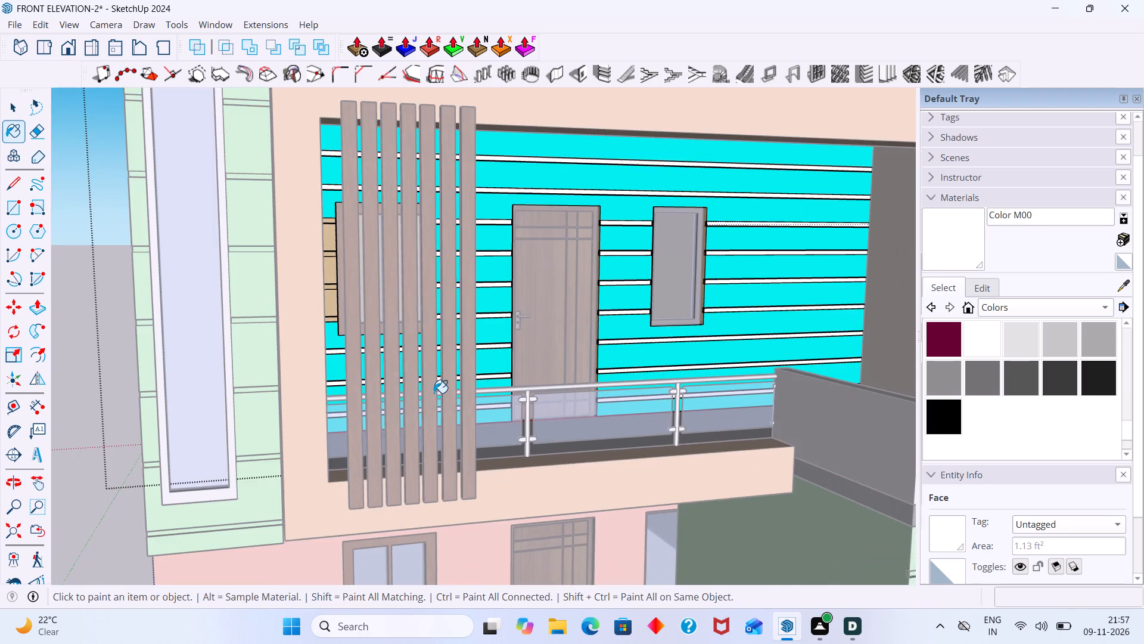
{"action": "scroll", "coordinate": [316, 314], "scroll_direction": "up", "scroll_amount": 20}
{"action": "scroll", "coordinate": [316, 314], "scroll_direction": "up", "scroll_amount": 1}
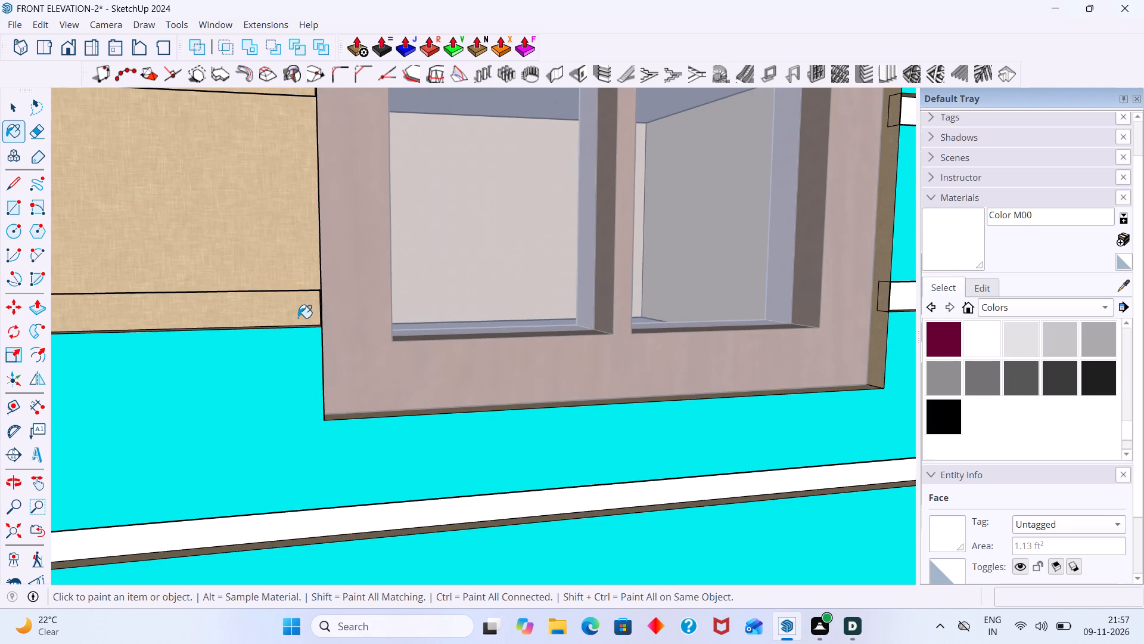
{"action": "left_click", "coordinate": [298, 318]}
{"action": "scroll", "coordinate": [298, 315], "scroll_direction": "down", "scroll_amount": 4}
{"action": "left_click", "coordinate": [257, 160]}
{"action": "scroll", "coordinate": [257, 160], "scroll_direction": "down", "scroll_amount": 3}
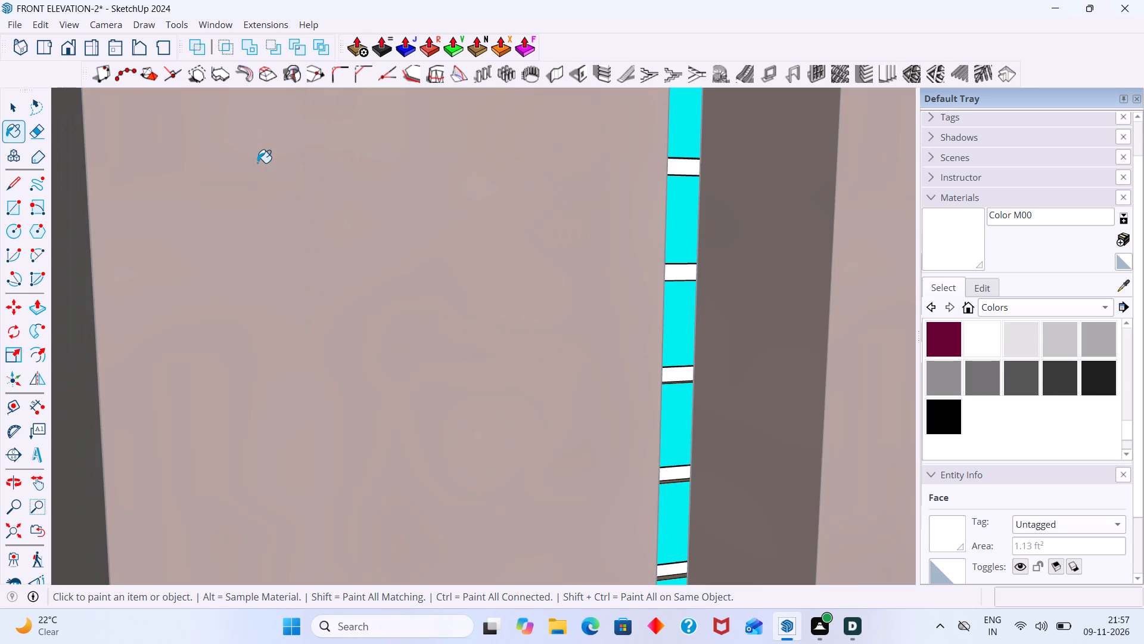
{"action": "scroll", "coordinate": [259, 163], "scroll_direction": "down", "scroll_amount": 20}
{"action": "scroll", "coordinate": [259, 163], "scroll_direction": "down", "scroll_amount": 20}
{"action": "scroll", "coordinate": [259, 163], "scroll_direction": "down", "scroll_amount": 2}
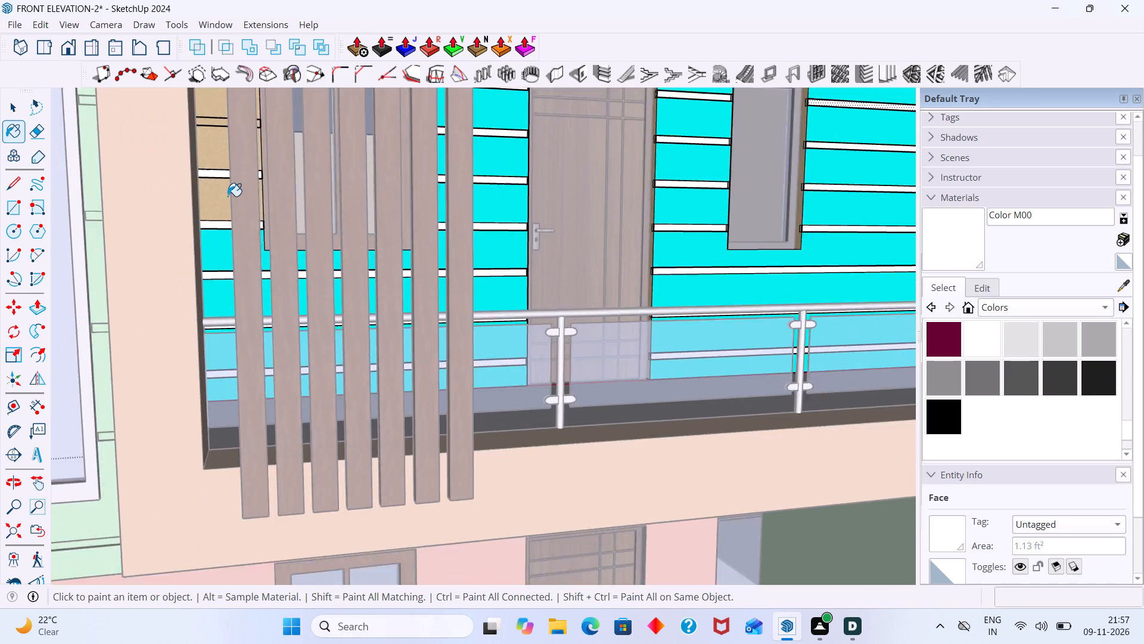
{"action": "scroll", "coordinate": [220, 169], "scroll_direction": "up", "scroll_amount": 20}
{"action": "left_click", "coordinate": [226, 131]}
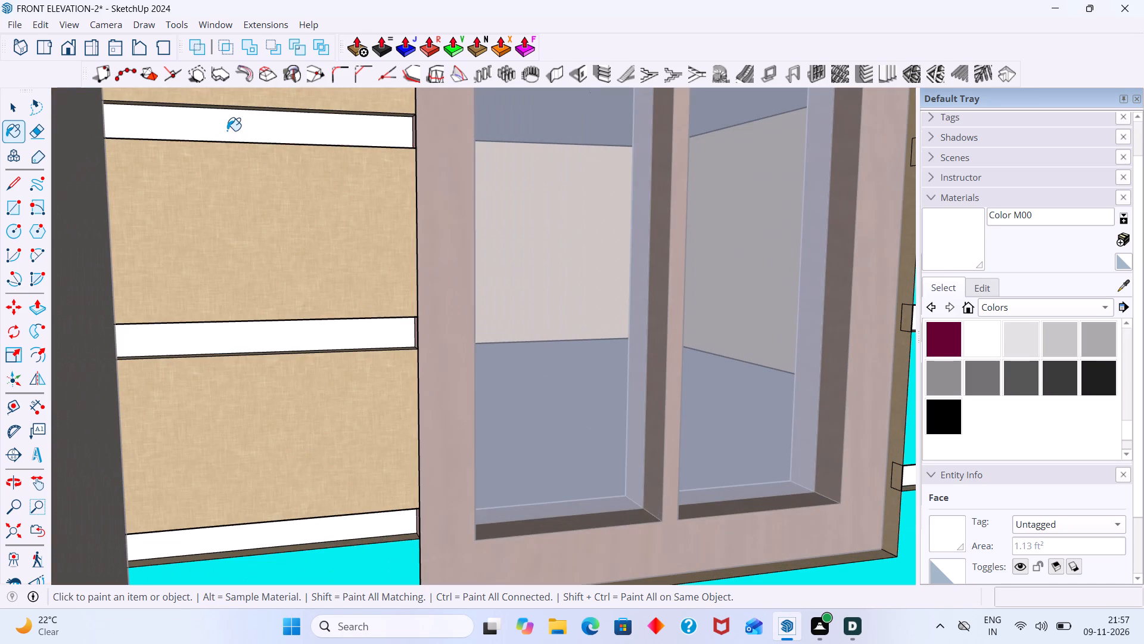
Paint the uppermost short groove between the wide window and the wall edge behind the slats with Color M00.
{"action": "scroll", "coordinate": [228, 130], "scroll_direction": "down", "scroll_amount": 4}
{"action": "middle_click_drag", "start_coordinate": [228, 135], "coordinate": [277, 387], "text": "shift"}
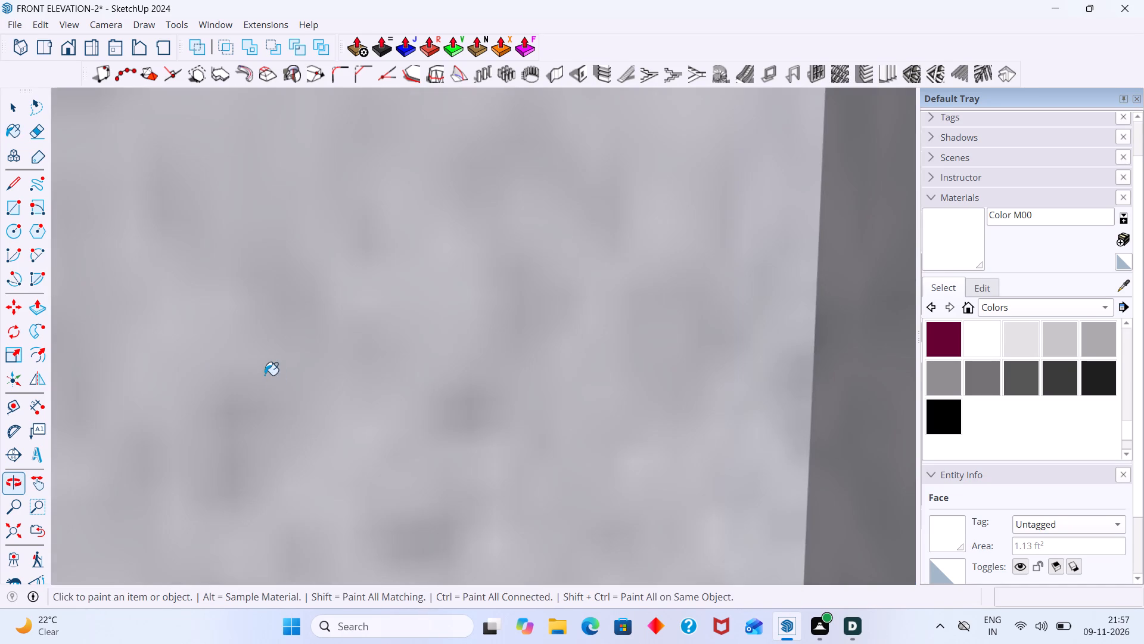
{"action": "scroll", "coordinate": [265, 375], "scroll_direction": "down", "scroll_amount": 20}
{"action": "scroll", "coordinate": [265, 375], "scroll_direction": "down", "scroll_amount": 16}
{"action": "middle_click", "coordinate": [232, 385]}
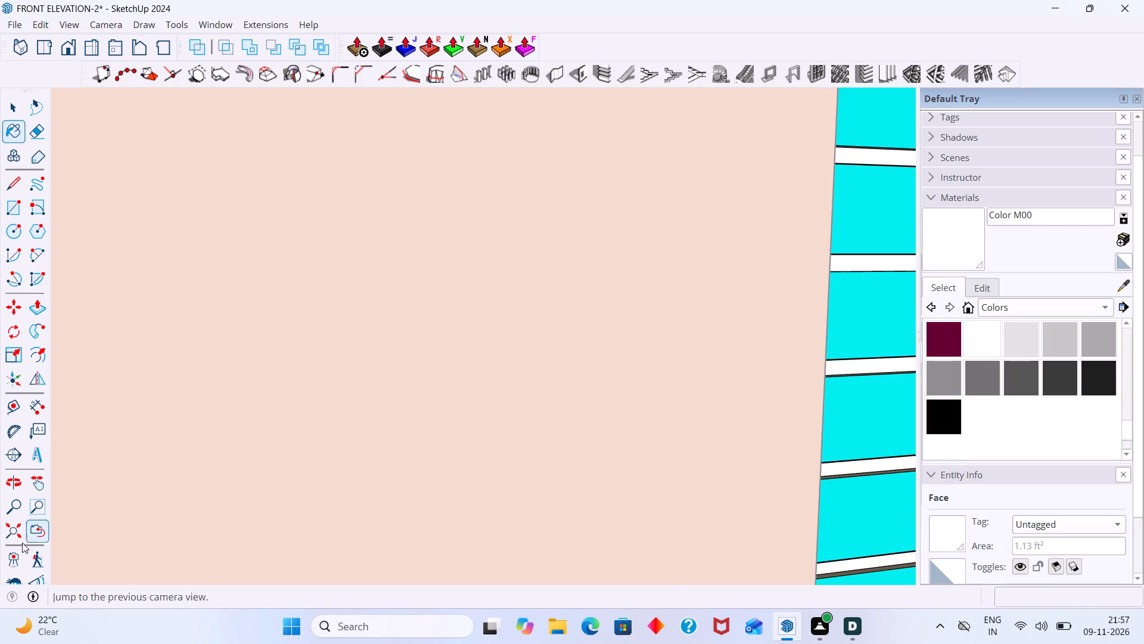
{"action": "left_click", "coordinate": [13, 534]}
{"action": "scroll", "coordinate": [257, 329], "scroll_direction": "up", "scroll_amount": 10}
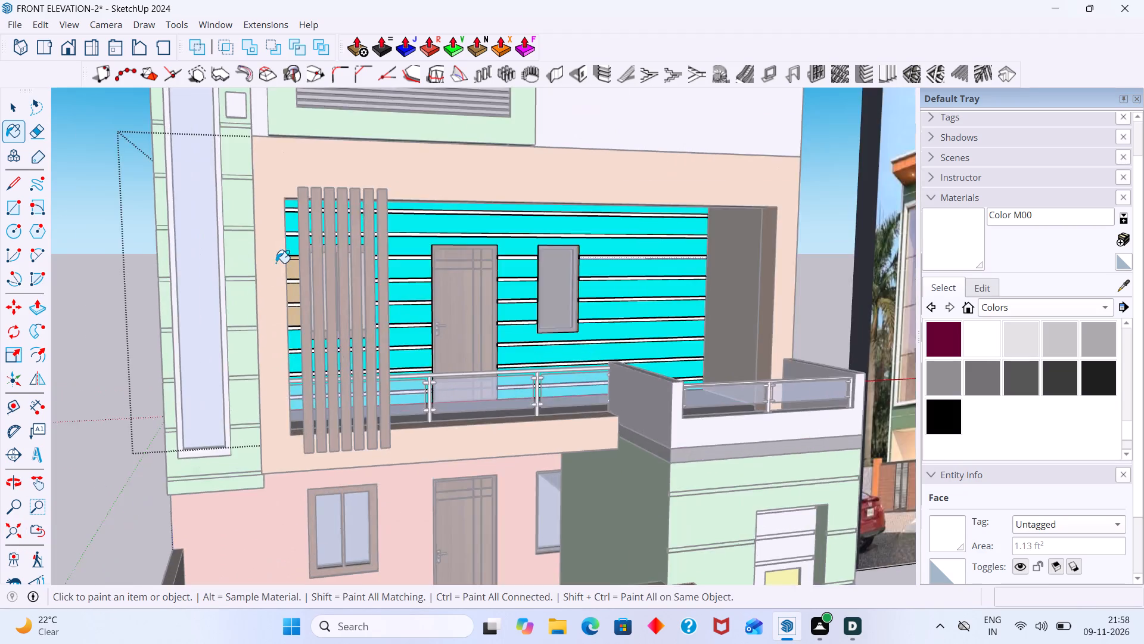
{"action": "scroll", "coordinate": [276, 263], "scroll_direction": "up", "scroll_amount": 20}
{"action": "scroll", "coordinate": [276, 263], "scroll_direction": "up", "scroll_amount": 5}
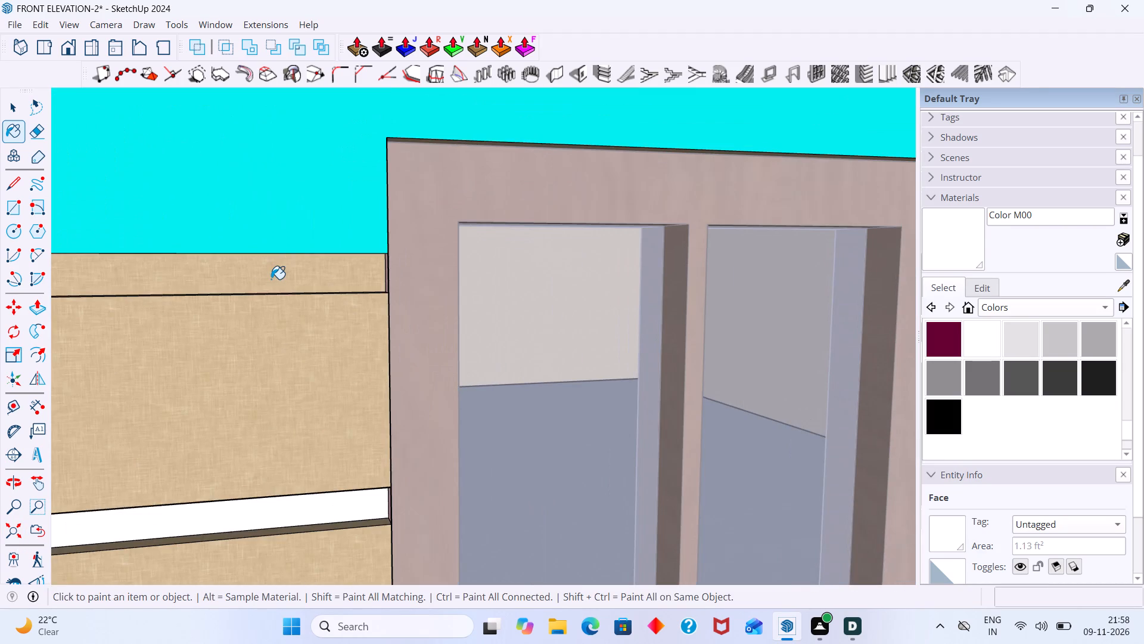
{"action": "left_click", "coordinate": [271, 279]}
Sample Color H06 from the cladding and paint the three tan strips beside the wide window behind the slats.
{"action": "scroll", "coordinate": [271, 278], "scroll_direction": "down", "scroll_amount": 20}
{"action": "scroll", "coordinate": [220, 315], "scroll_direction": "up", "scroll_amount": 1}
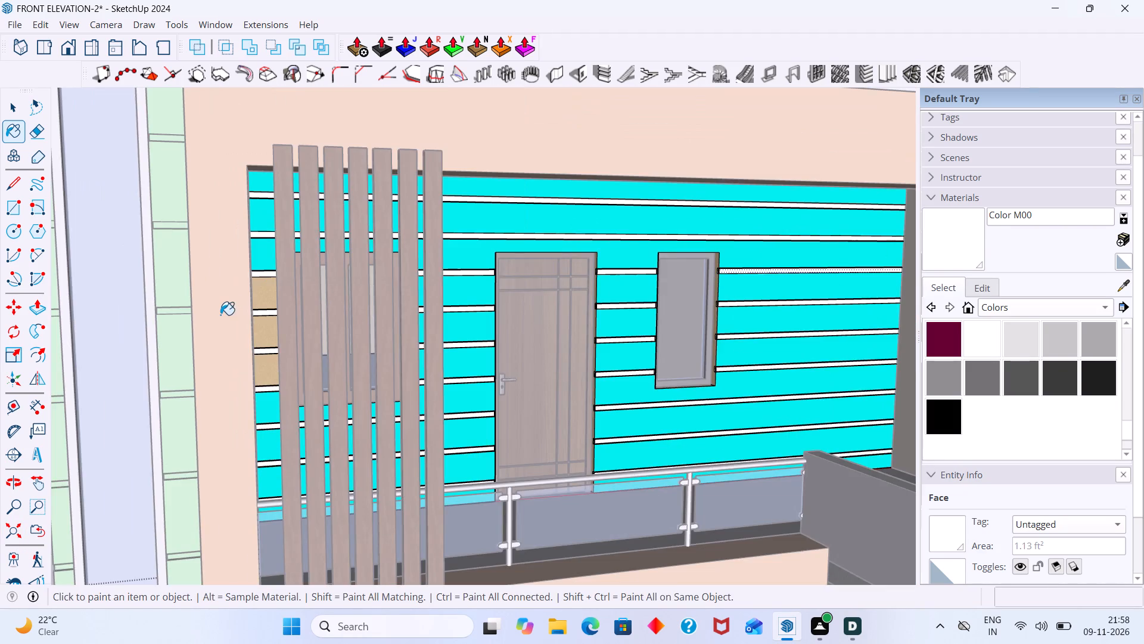
{"action": "scroll", "coordinate": [220, 315], "scroll_direction": "up", "scroll_amount": 3}
{"action": "scroll", "coordinate": [268, 306], "scroll_direction": "down", "scroll_amount": 2}
{"action": "key", "text": "space"}
{"action": "scroll", "coordinate": [283, 295], "scroll_direction": "up", "scroll_amount": 2}
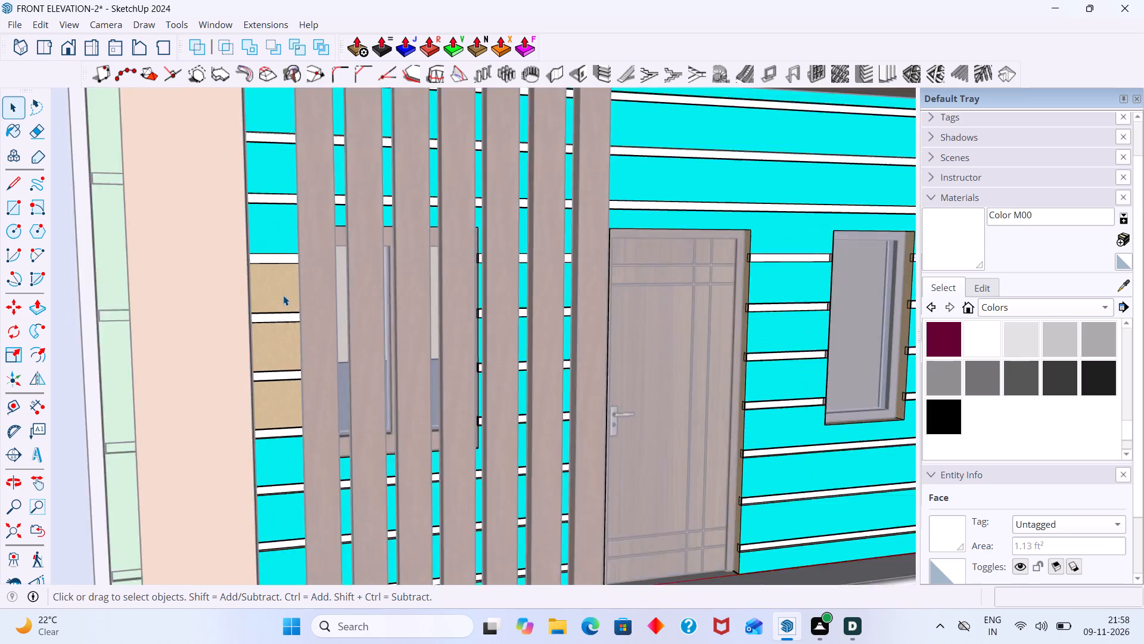
{"action": "scroll", "coordinate": [283, 295], "scroll_direction": "up", "scroll_amount": 3}
{"action": "left_click", "coordinate": [283, 295]}
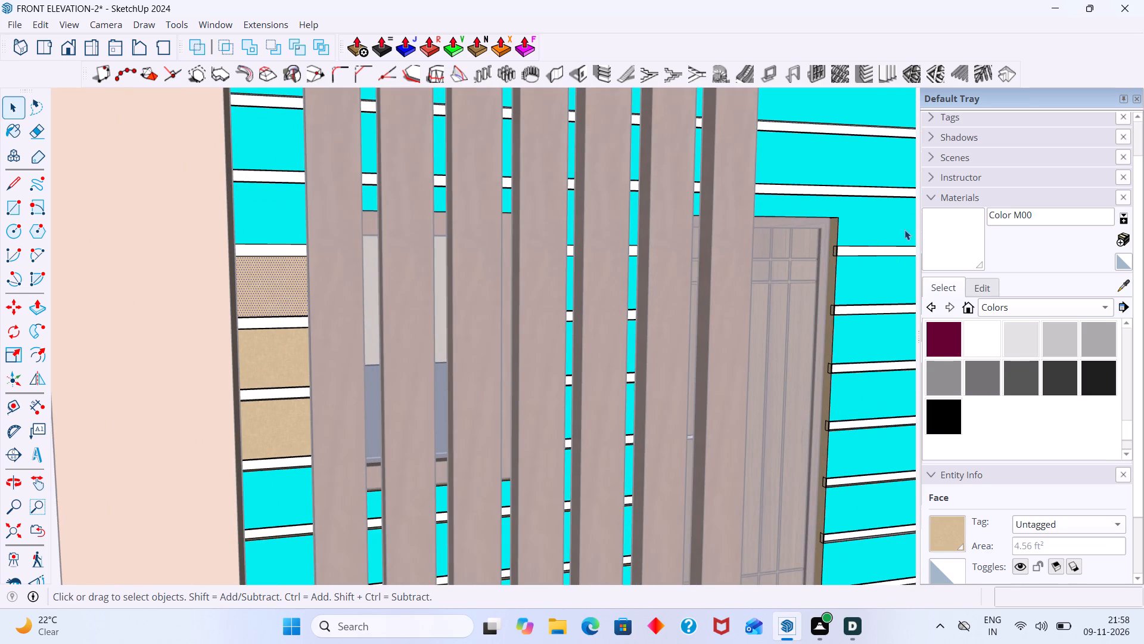
{"action": "left_click", "coordinate": [1128, 281]}
{"action": "left_click", "coordinate": [857, 213]}
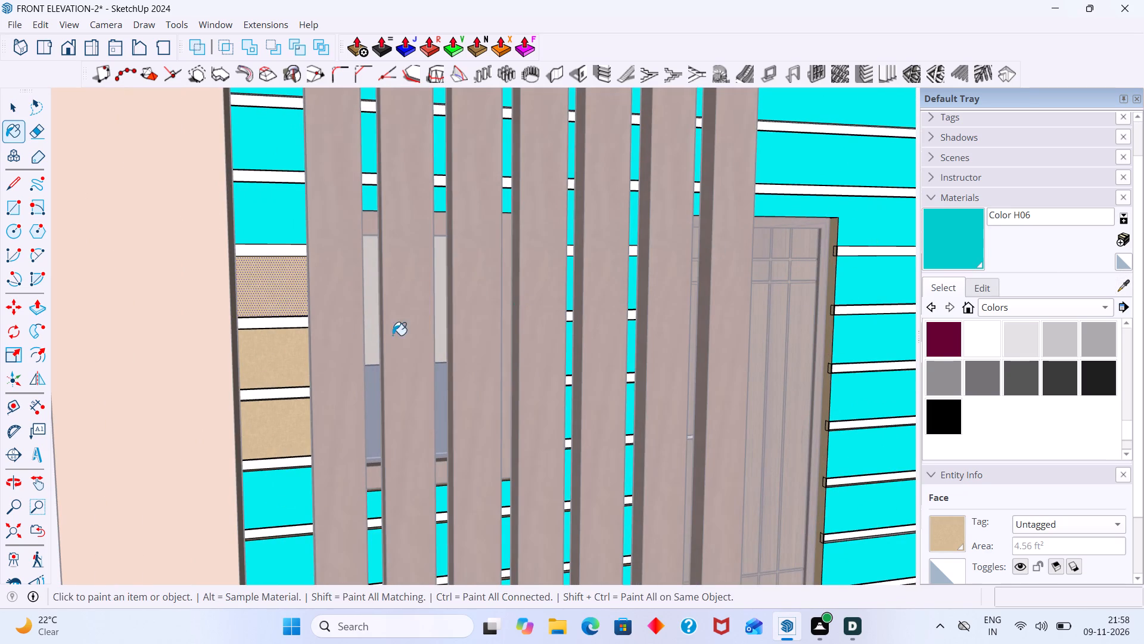
{"action": "scroll", "coordinate": [340, 335], "scroll_direction": "up", "scroll_amount": 2}
{"action": "left_click", "coordinate": [222, 284]}
{"action": "left_click", "coordinate": [257, 369]}
{"action": "left_click", "coordinate": [263, 447]}
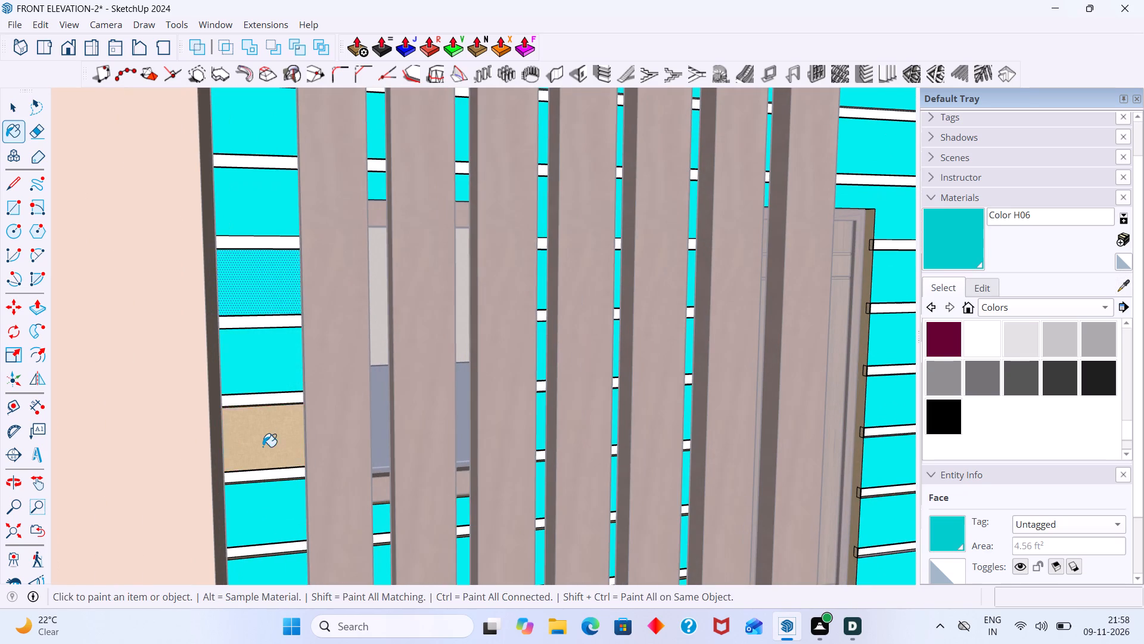
{"action": "scroll", "coordinate": [260, 427], "scroll_direction": "down", "scroll_amount": 10}
{"action": "scroll", "coordinate": [201, 401], "scroll_direction": "down", "scroll_amount": 3}
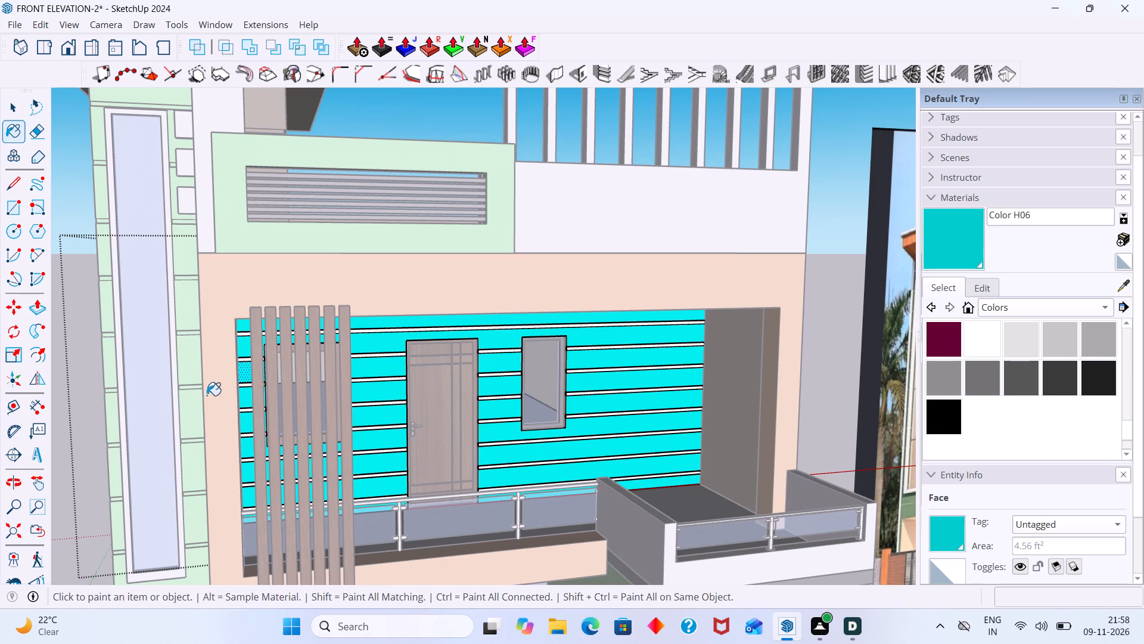
{"action": "key", "text": "space"}
{"action": "left_click", "coordinate": [823, 351]}
{"action": "middle_click_drag", "start_coordinate": [437, 423], "coordinate": [573, 436]}
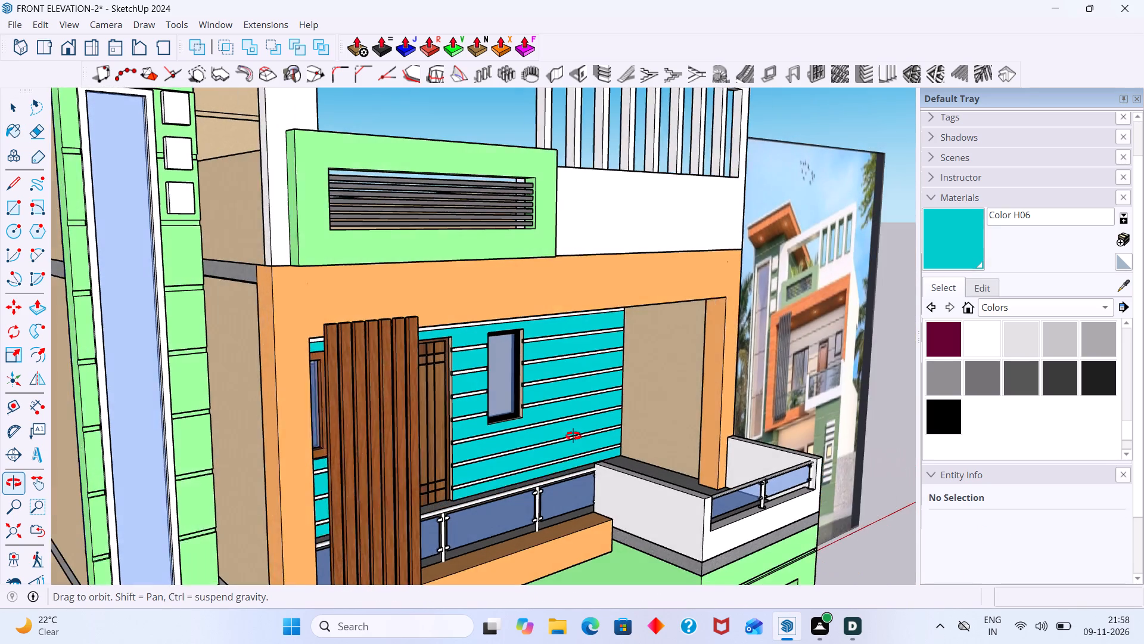
Inspect the balcony wall, roof and side of the house from several angles and compare them with the reference picture.
{"action": "middle_click_drag", "start_coordinate": [573, 436], "coordinate": [378, 333]}
{"action": "scroll", "coordinate": [399, 335], "scroll_direction": "down", "scroll_amount": 4}
{"action": "middle_click_drag", "start_coordinate": [487, 386], "coordinate": [483, 326]}
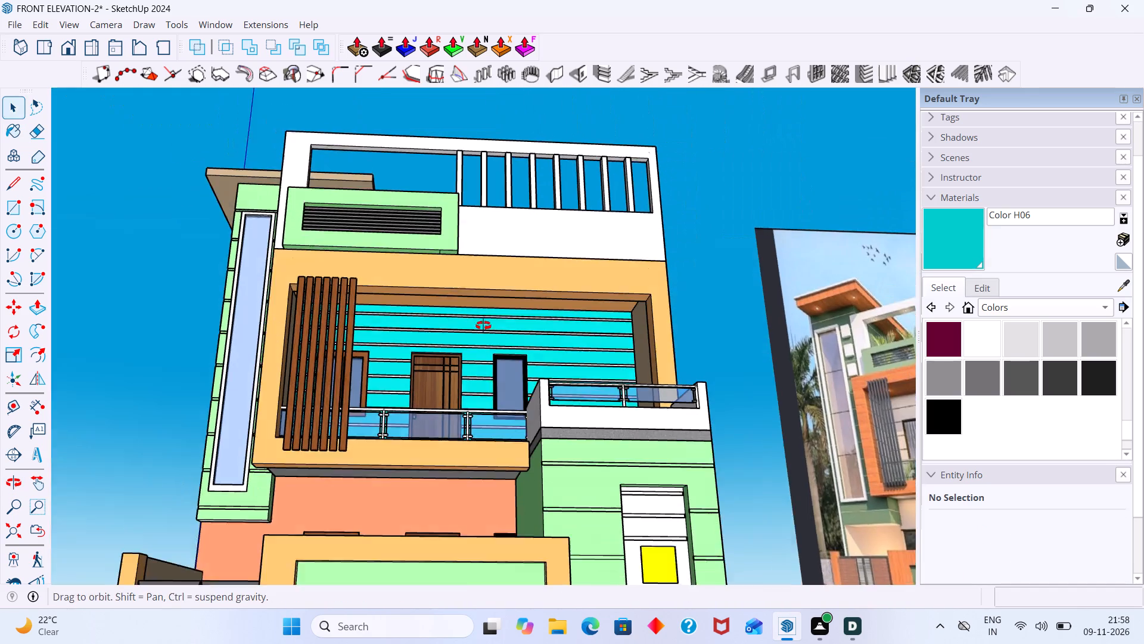
{"action": "middle_click_drag", "start_coordinate": [483, 326], "coordinate": [546, 552]}
{"action": "scroll", "coordinate": [547, 463], "scroll_direction": "up", "scroll_amount": 1}
{"action": "scroll", "coordinate": [547, 463], "scroll_direction": "down", "scroll_amount": 5}
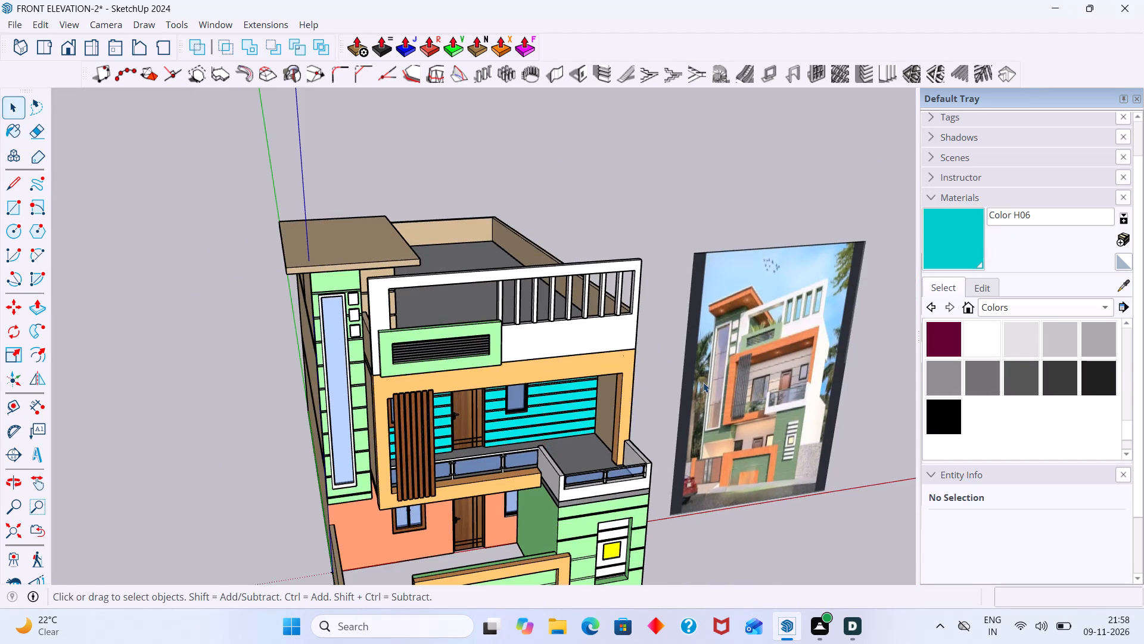
{"action": "middle_click_drag", "start_coordinate": [788, 360], "coordinate": [557, 424]}
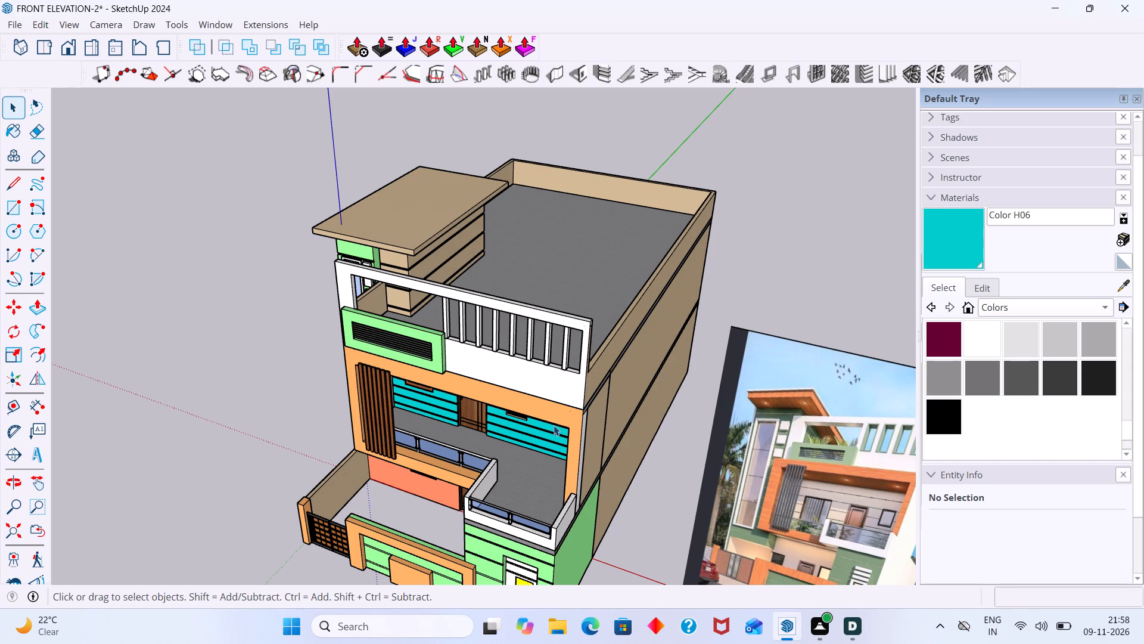
{"action": "middle_click_drag", "start_coordinate": [387, 300], "coordinate": [645, 245]}
{"action": "middle_click_drag", "start_coordinate": [645, 245], "coordinate": [639, 245]}
{"action": "scroll", "coordinate": [435, 274], "scroll_direction": "down", "scroll_amount": 5}
{"action": "middle_click_drag", "start_coordinate": [414, 292], "coordinate": [536, 276]}
{"action": "scroll", "coordinate": [415, 297], "scroll_direction": "up", "scroll_amount": 8}
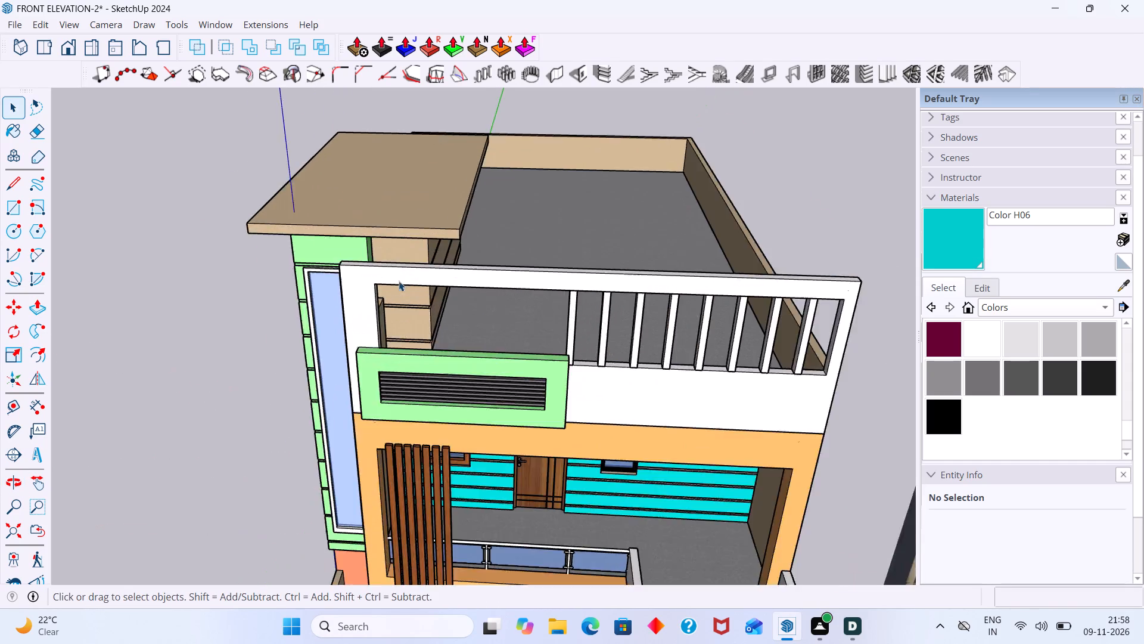
{"action": "scroll", "coordinate": [399, 281], "scroll_direction": "up", "scroll_amount": 4}
{"action": "scroll", "coordinate": [400, 277], "scroll_direction": "down", "scroll_amount": 20}
{"action": "scroll", "coordinate": [677, 327], "scroll_direction": "up", "scroll_amount": 14}
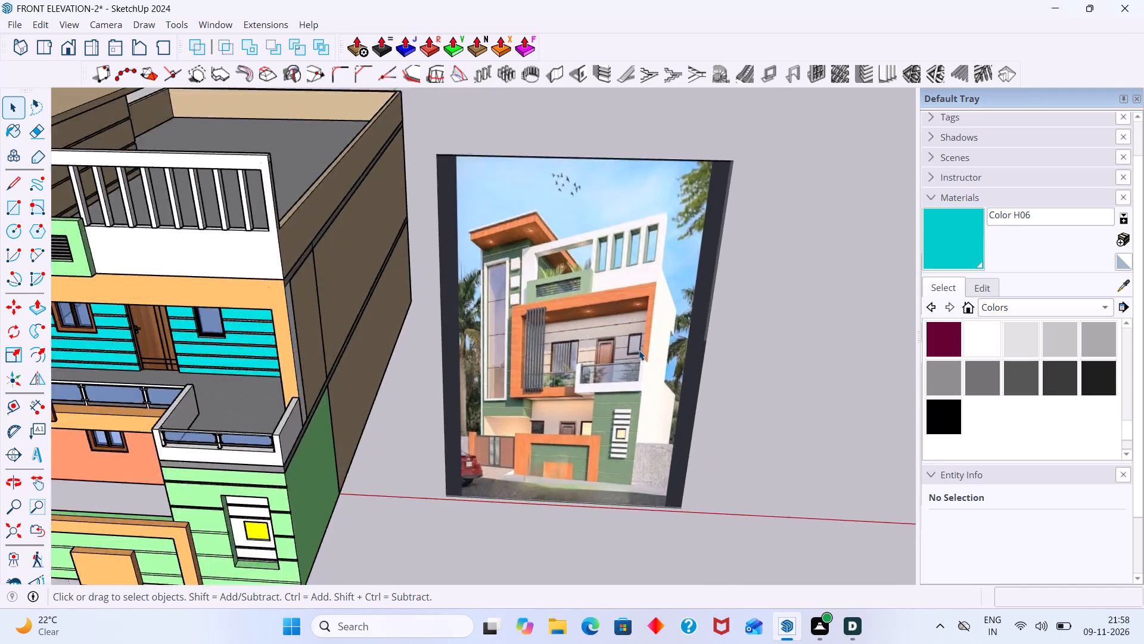
{"action": "scroll", "coordinate": [639, 350], "scroll_direction": "up", "scroll_amount": 5}
{"action": "scroll", "coordinate": [641, 349], "scroll_direction": "down", "scroll_amount": 15}
{"action": "middle_click_drag", "start_coordinate": [511, 397], "coordinate": [506, 397]}
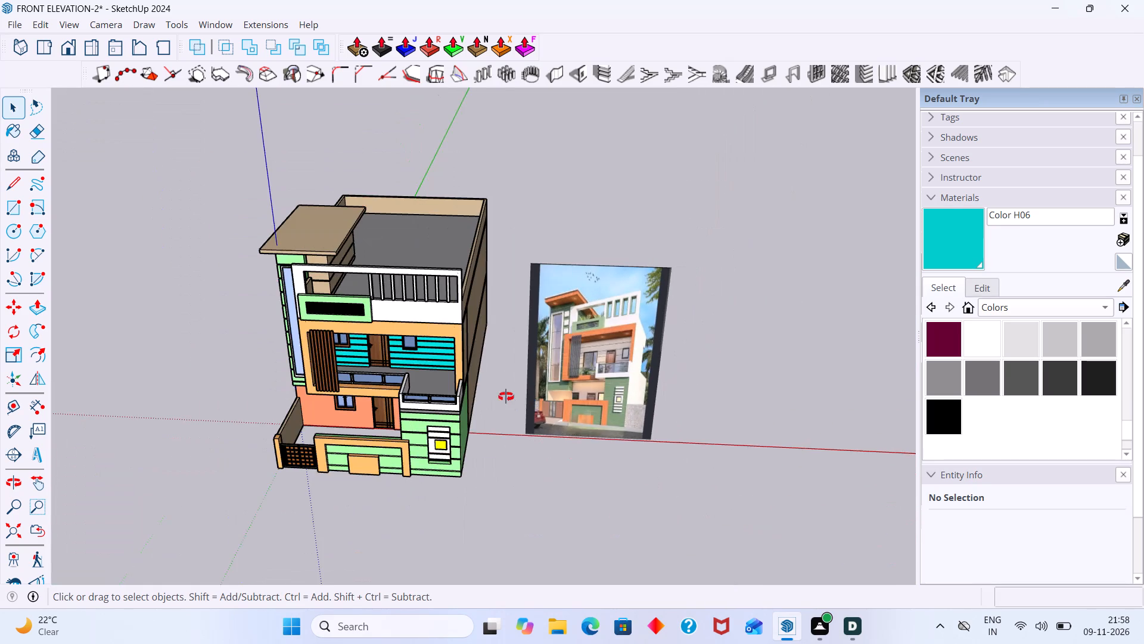
{"action": "middle_click_drag", "start_coordinate": [506, 397], "coordinate": [383, 265]}
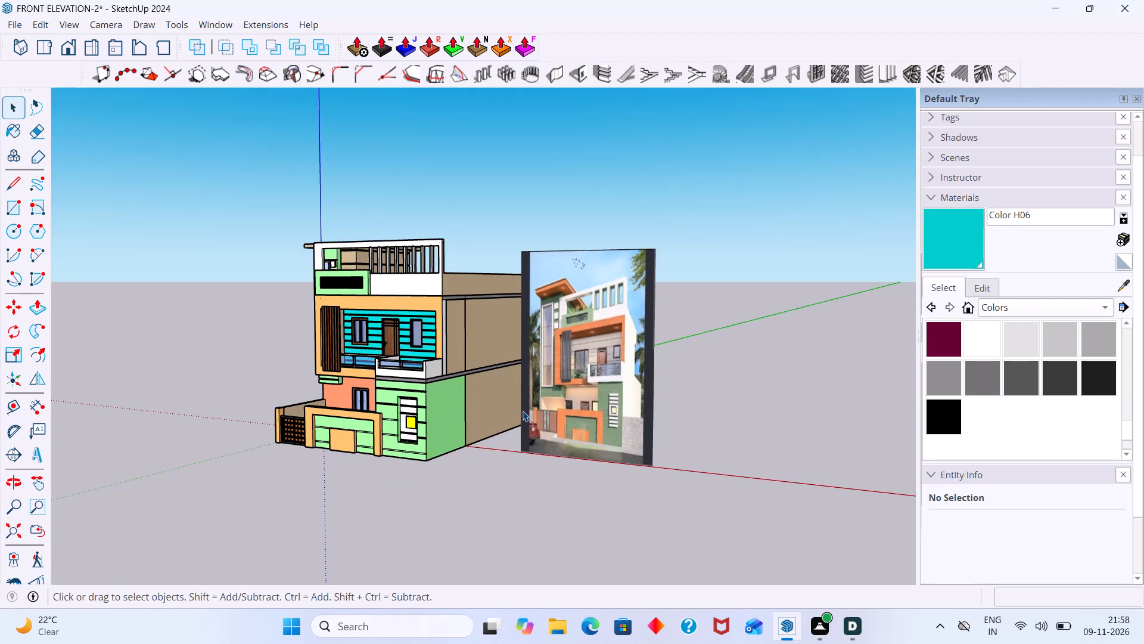
{"action": "scroll", "coordinate": [429, 405], "scroll_direction": "up", "scroll_amount": 6}
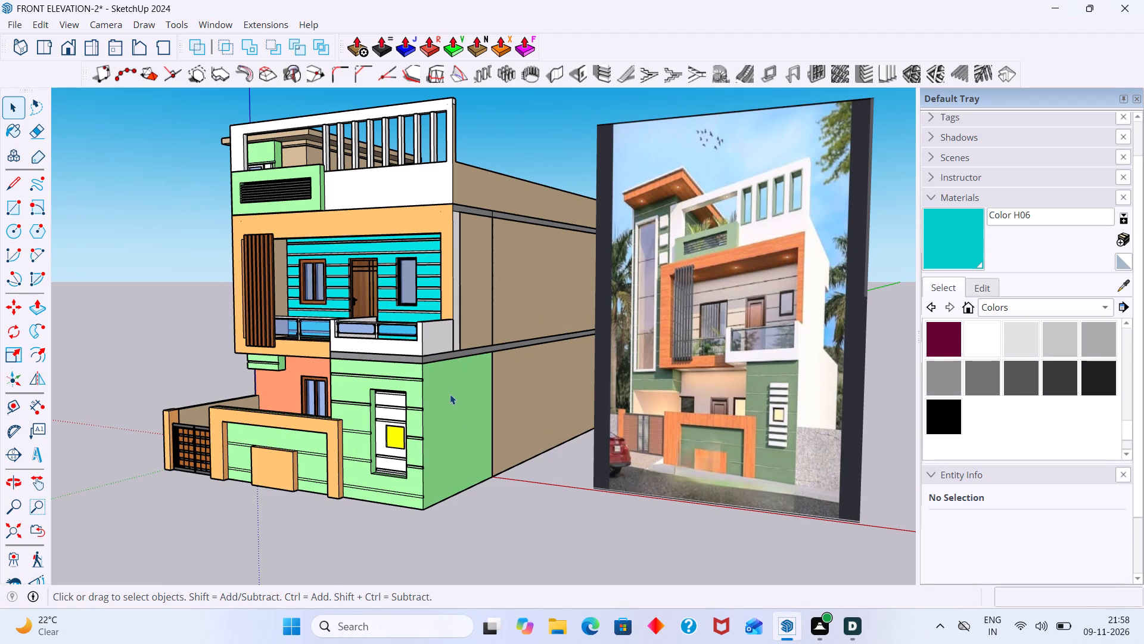
Paint the green ground-floor side wall beside the front elevation, on the reference picture side, with Color M00.
{"action": "double_click", "coordinate": [451, 394]}
{"action": "left_click", "coordinate": [465, 416]}
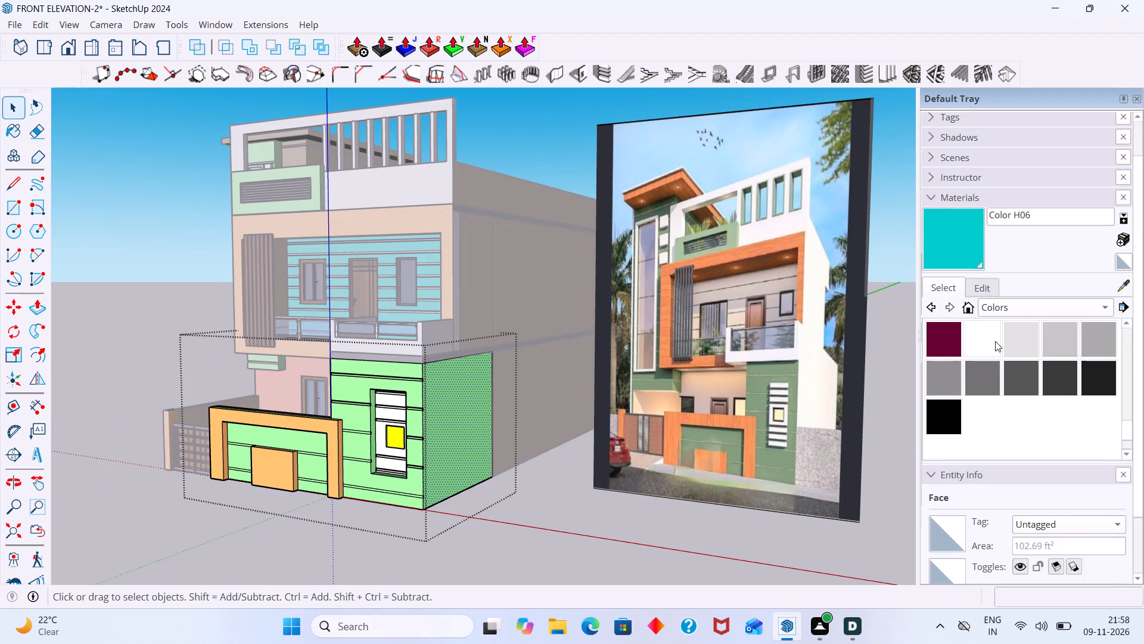
{"action": "left_click", "coordinate": [995, 340]}
{"action": "left_click", "coordinate": [458, 447]}
{"action": "key", "text": "space"}
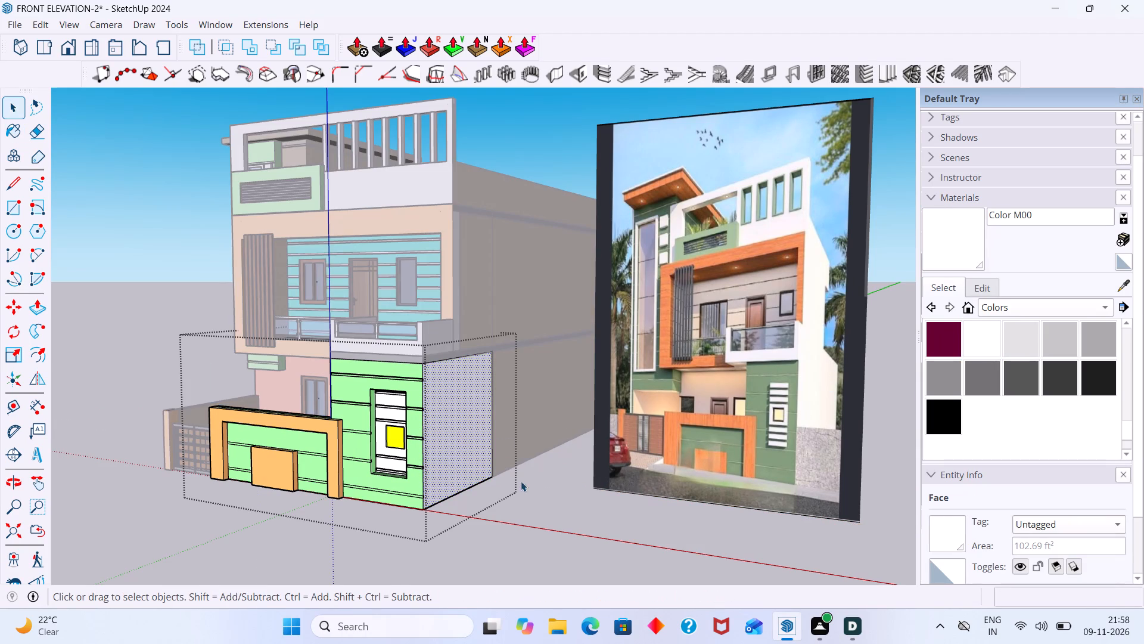
{"action": "left_click", "coordinate": [559, 522]}
Paint the tan first-floor side wall panel just behind the balcony frame with Color M00.
{"action": "scroll", "coordinate": [492, 320], "scroll_direction": "up", "scroll_amount": 5}
{"action": "middle_click_drag", "start_coordinate": [472, 292], "coordinate": [345, 292]}
{"action": "scroll", "coordinate": [359, 292], "scroll_direction": "up", "scroll_amount": 2}
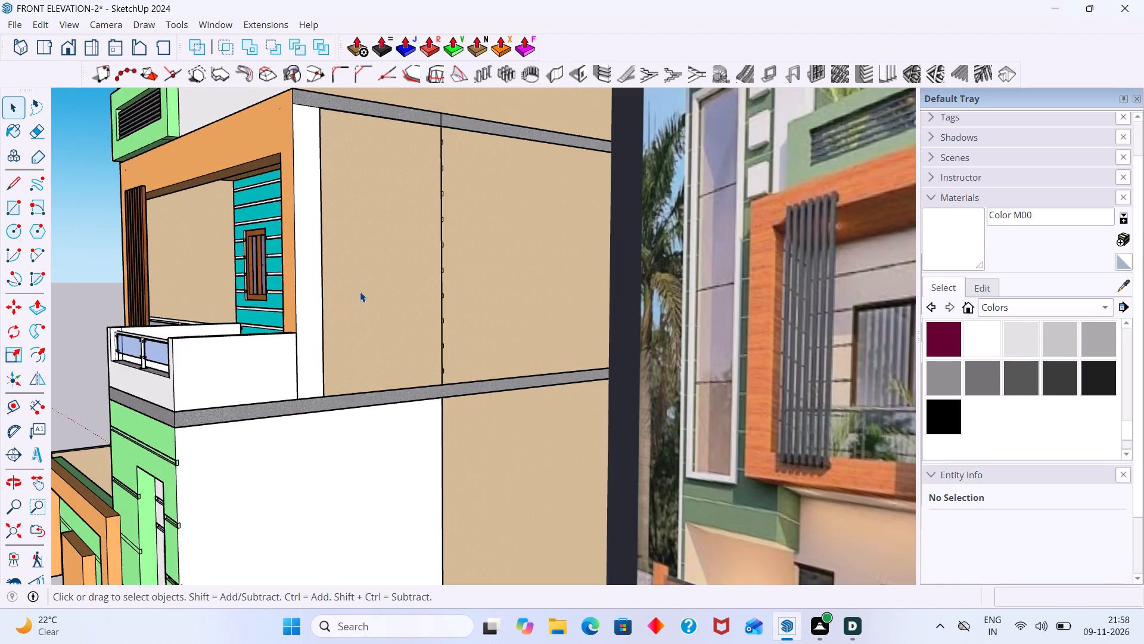
{"action": "triple_click", "coordinate": [360, 290]}
{"action": "left_click", "coordinate": [380, 316]}
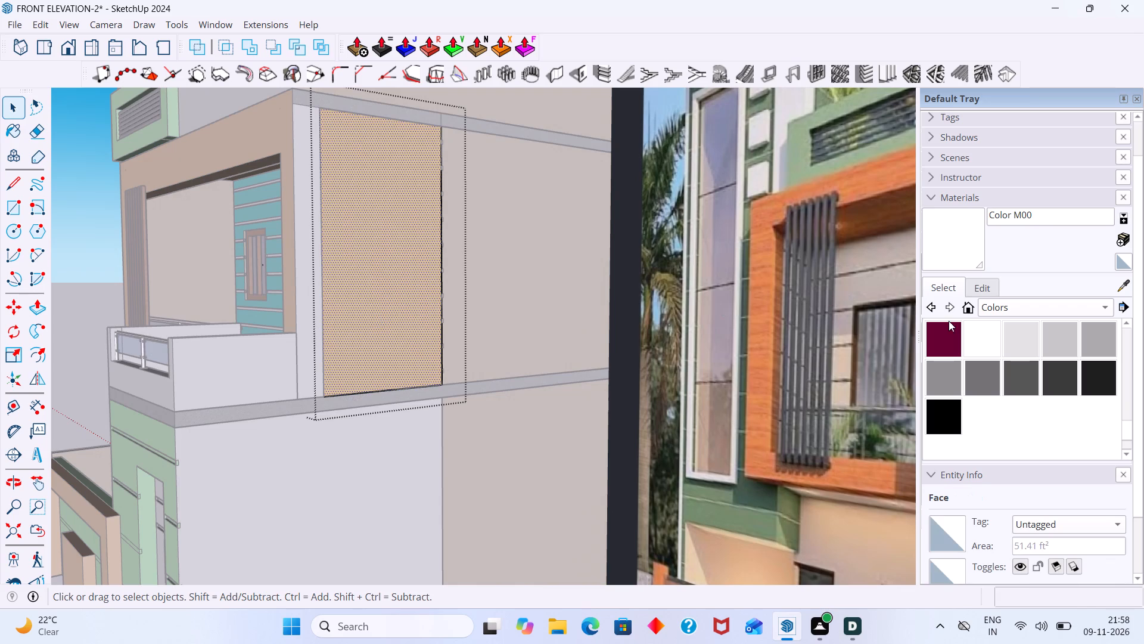
{"action": "left_click", "coordinate": [944, 247]}
{"action": "left_click", "coordinate": [347, 287]}
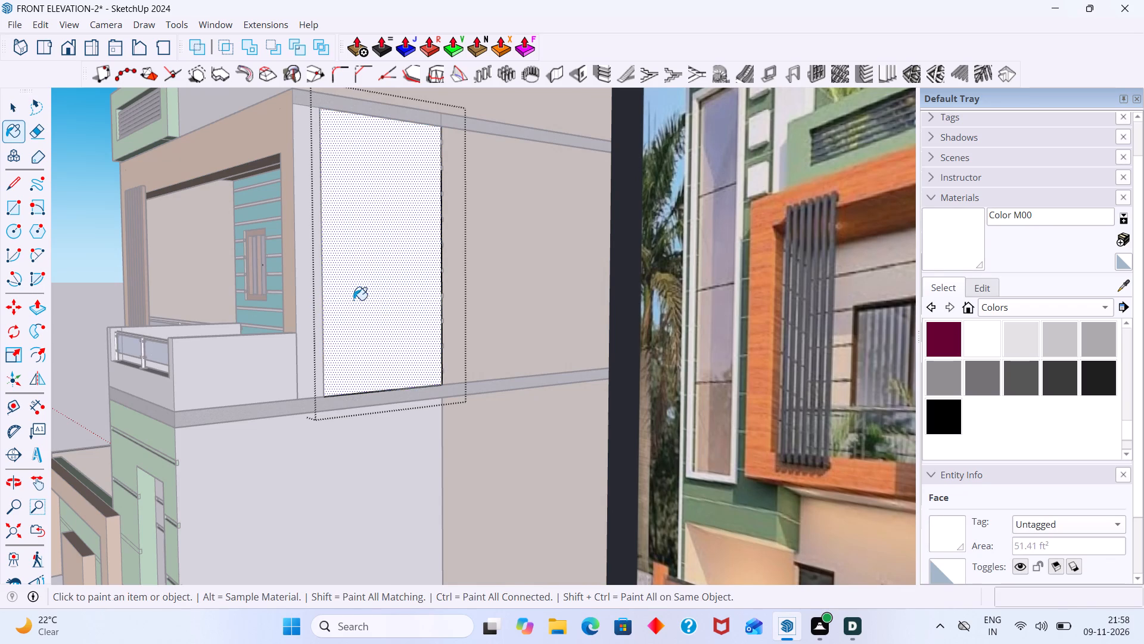
{"action": "key", "text": "space"}
{"action": "scroll", "coordinate": [373, 331], "scroll_direction": "down", "scroll_amount": 7}
{"action": "left_click", "coordinate": [456, 530]}
Paint the long tan first-floor side wall behind that panel, on the reference picture side, with Color M00.
{"action": "middle_click_drag", "start_coordinate": [434, 509], "coordinate": [448, 566]}
{"action": "scroll", "coordinate": [410, 402], "scroll_direction": "up", "scroll_amount": 8}
{"action": "left_click", "coordinate": [445, 340]}
{"action": "double_click", "coordinate": [450, 338]}
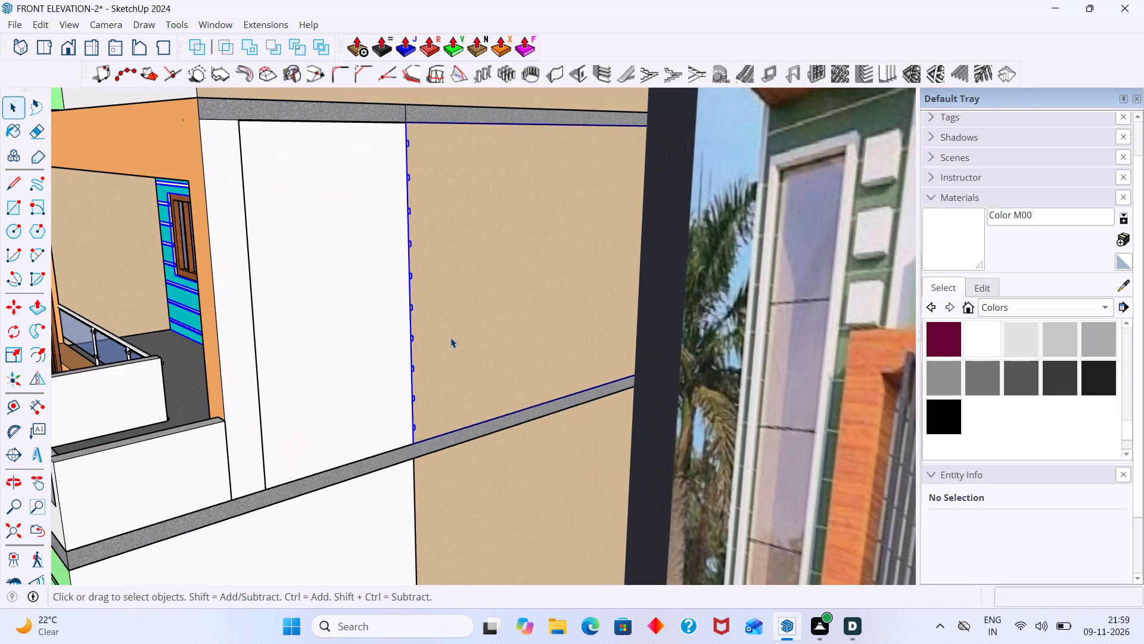
{"action": "left_click", "coordinate": [463, 342]}
{"action": "left_click", "coordinate": [966, 246]}
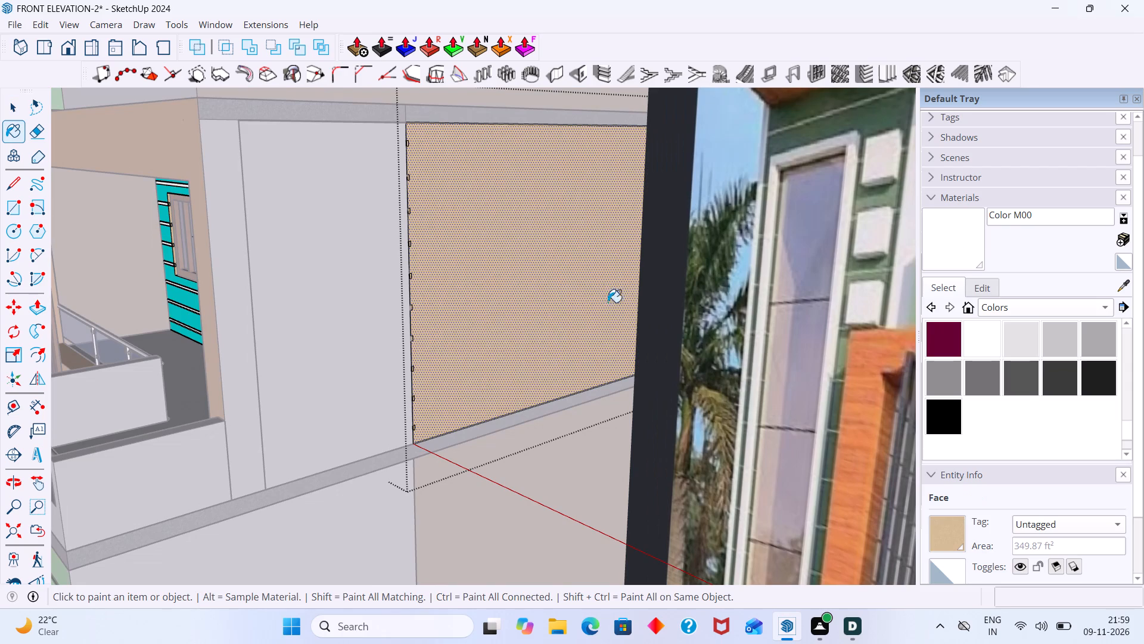
{"action": "left_click", "coordinate": [529, 303]}
{"action": "scroll", "coordinate": [529, 302], "scroll_direction": "down", "scroll_amount": 6}
{"action": "key", "text": "space"}
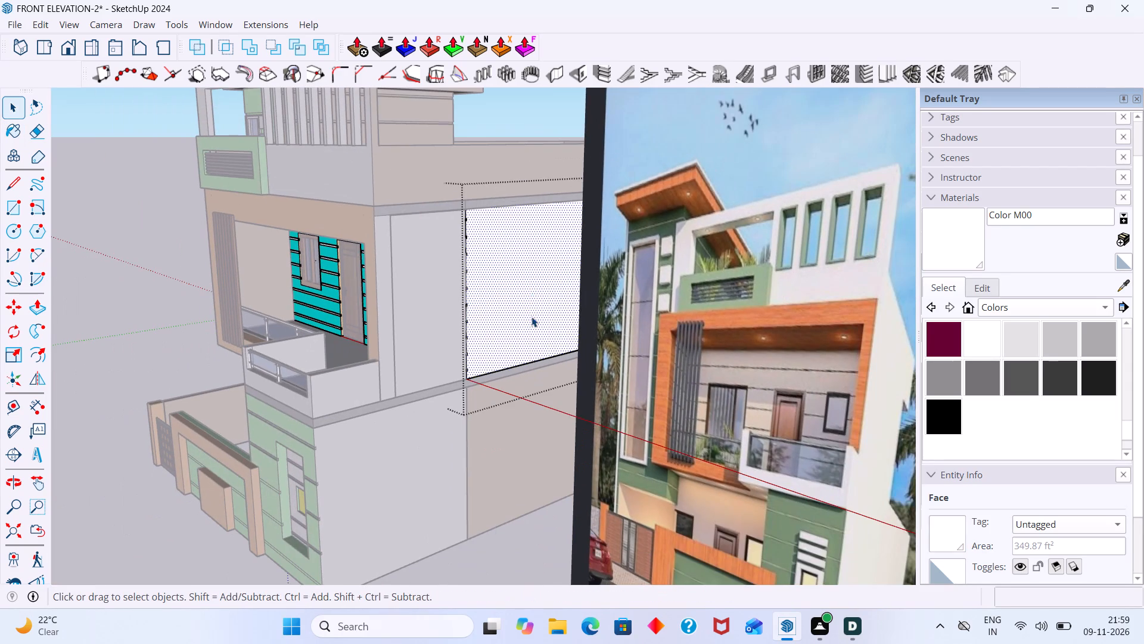
{"action": "left_click", "coordinate": [490, 541]}
Paint the long tan ground-floor side wall on the reference picture side with Color M00.
{"action": "triple_click", "coordinate": [489, 491]}
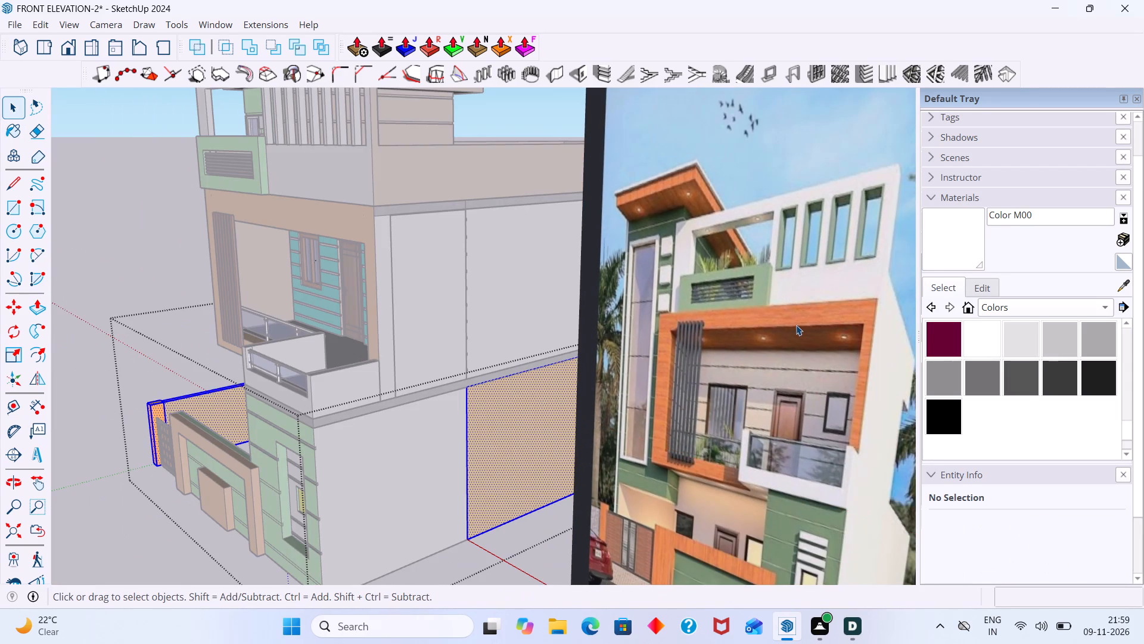
{"action": "double_click", "coordinate": [542, 463]}
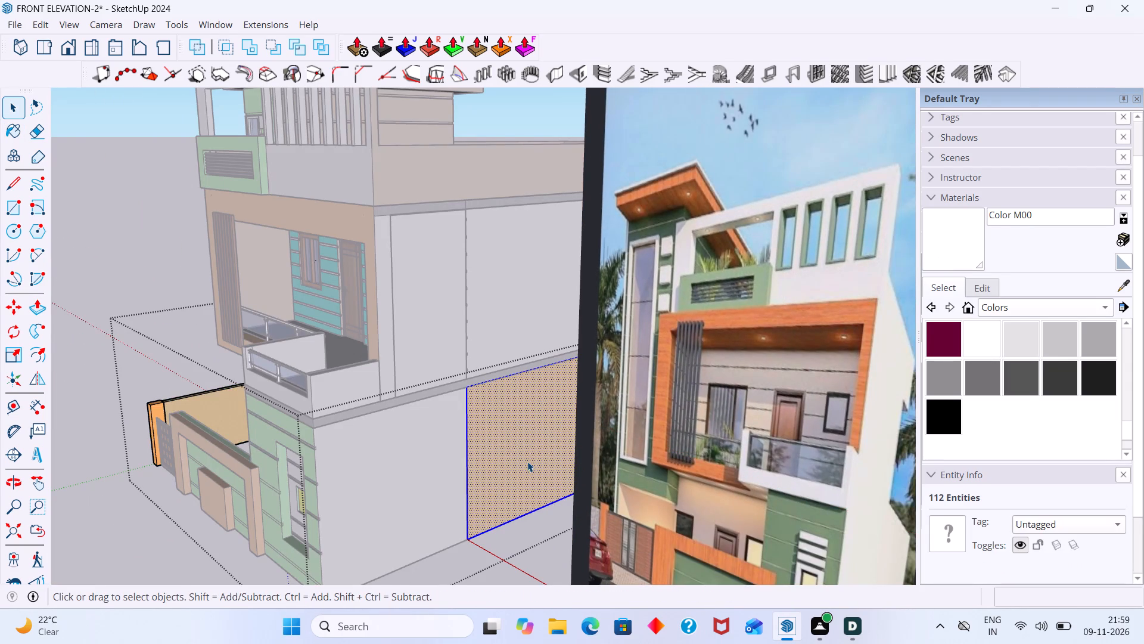
{"action": "left_click", "coordinate": [523, 462]}
{"action": "left_click", "coordinate": [950, 238]}
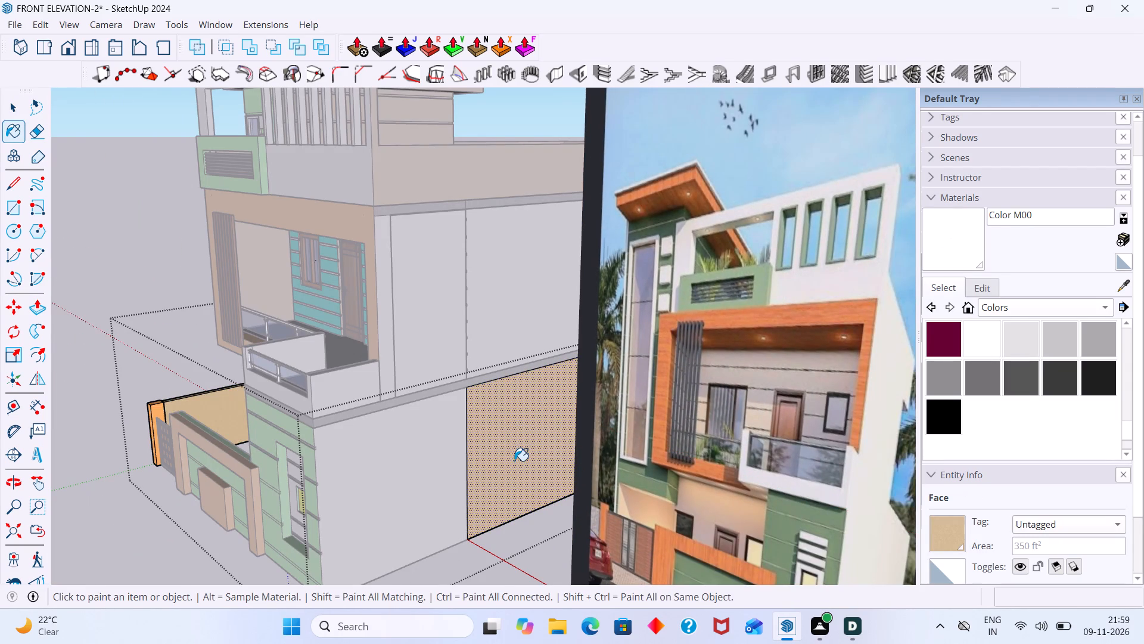
{"action": "left_click", "coordinate": [512, 463]}
{"action": "key", "text": "space"}
{"action": "scroll", "coordinate": [512, 463], "scroll_direction": "down", "scroll_amount": 8}
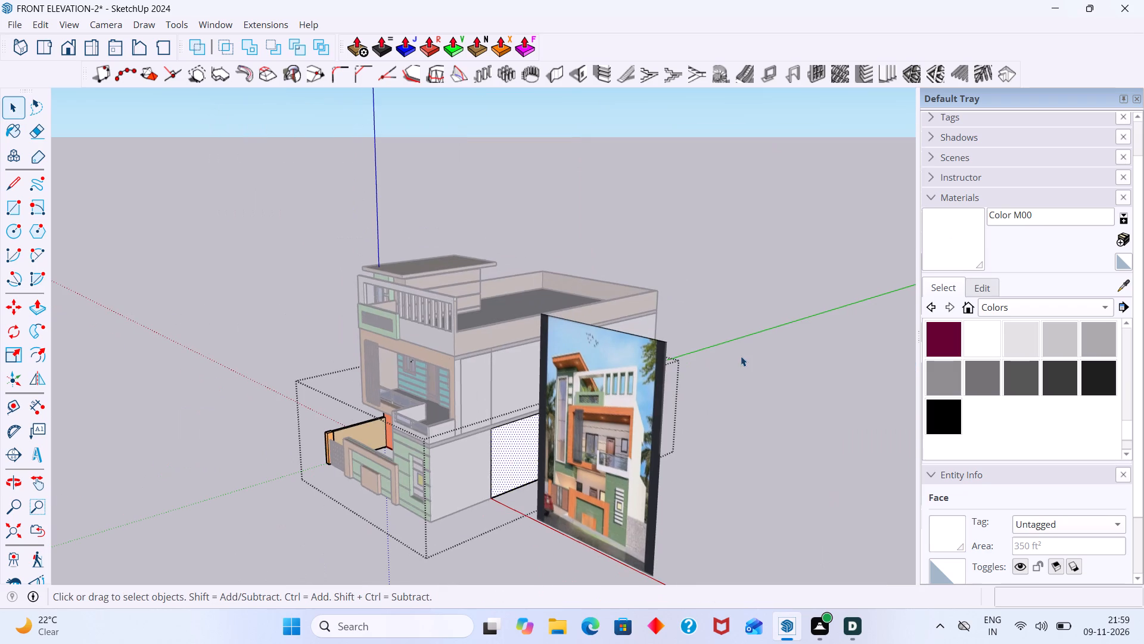
{"action": "left_click", "coordinate": [748, 352]}
Paint the tan first-floor rear wall of the house with Color M00.
{"action": "middle_click_drag", "start_coordinate": [671, 392], "coordinate": [800, 404]}
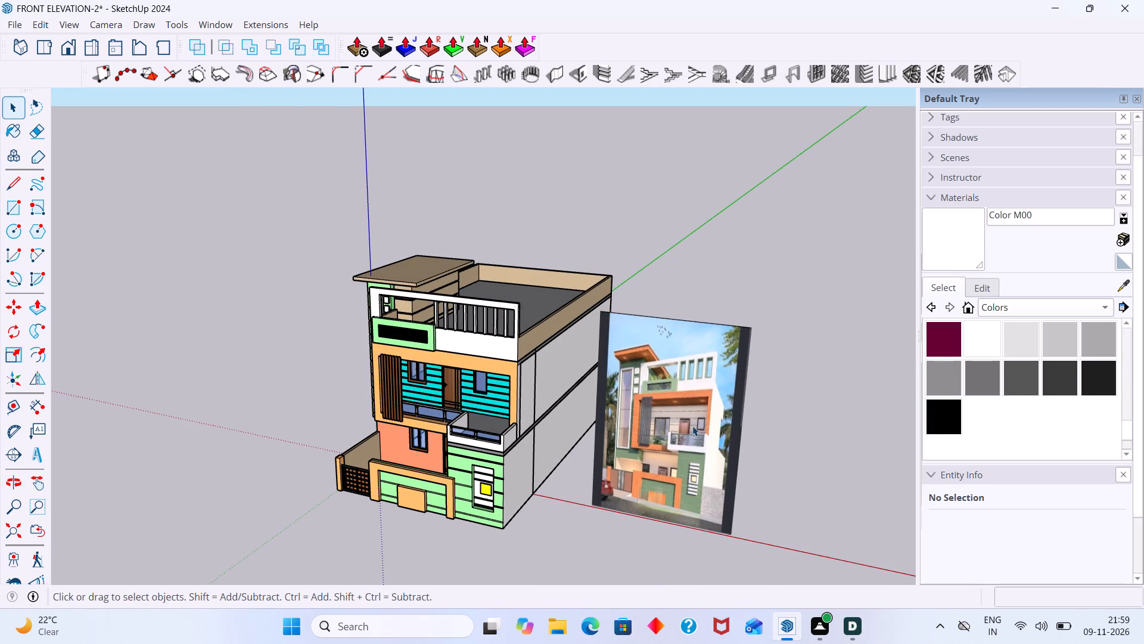
{"action": "middle_click_drag", "start_coordinate": [637, 394], "coordinate": [613, 384]}
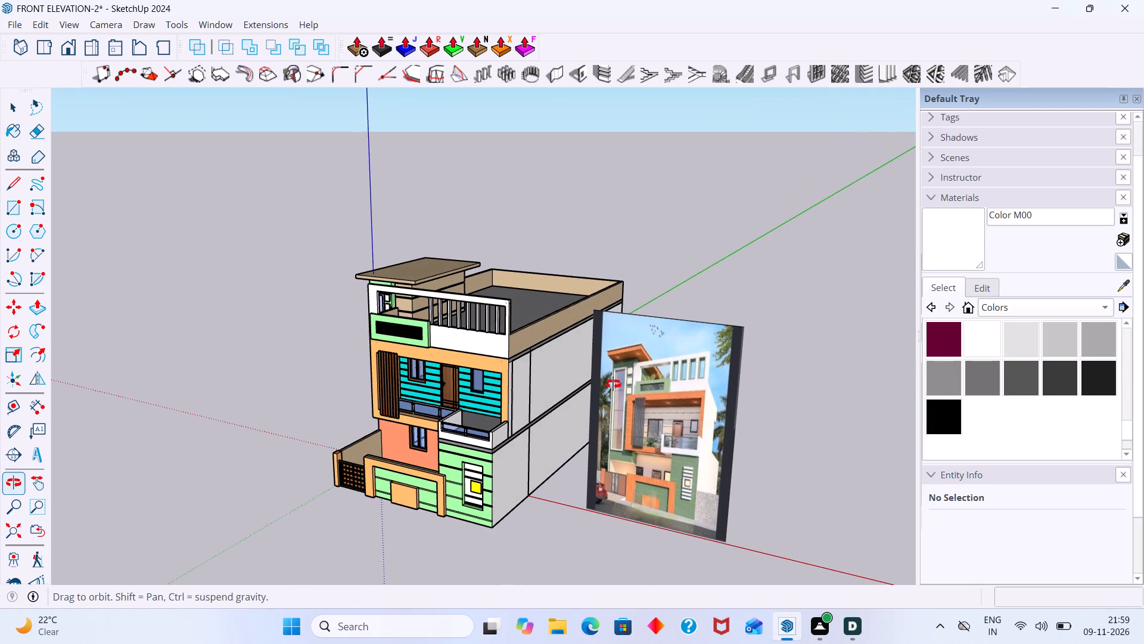
{"action": "middle_click_drag", "start_coordinate": [613, 384], "coordinate": [490, 431]}
{"action": "scroll", "coordinate": [494, 418], "scroll_direction": "down", "scroll_amount": 4}
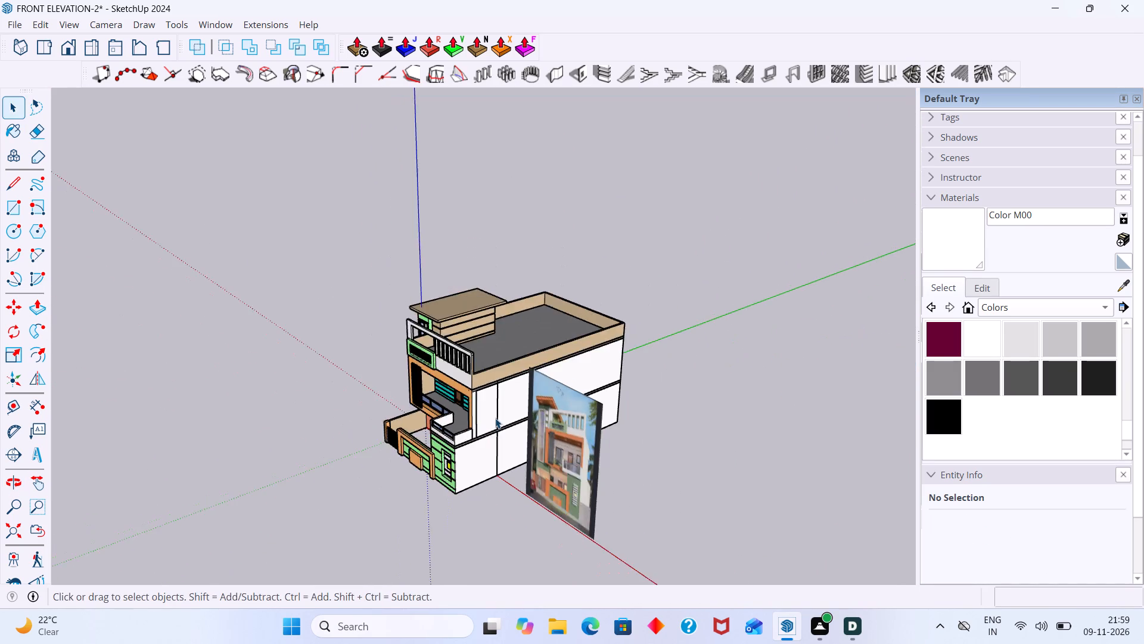
{"action": "scroll", "coordinate": [495, 418], "scroll_direction": "down", "scroll_amount": 2}
{"action": "middle_click_drag", "start_coordinate": [493, 420], "coordinate": [0, 364]}
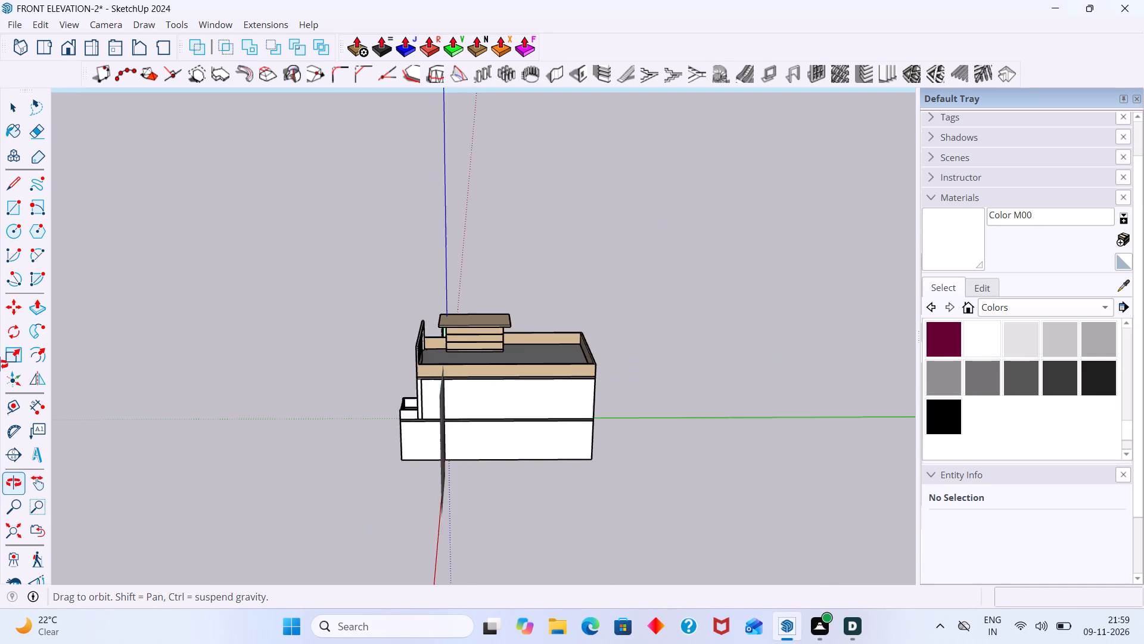
{"action": "middle_click_drag", "start_coordinate": [0, 364], "coordinate": [58, 355]}
{"action": "scroll", "coordinate": [635, 381], "scroll_direction": "up", "scroll_amount": 2}
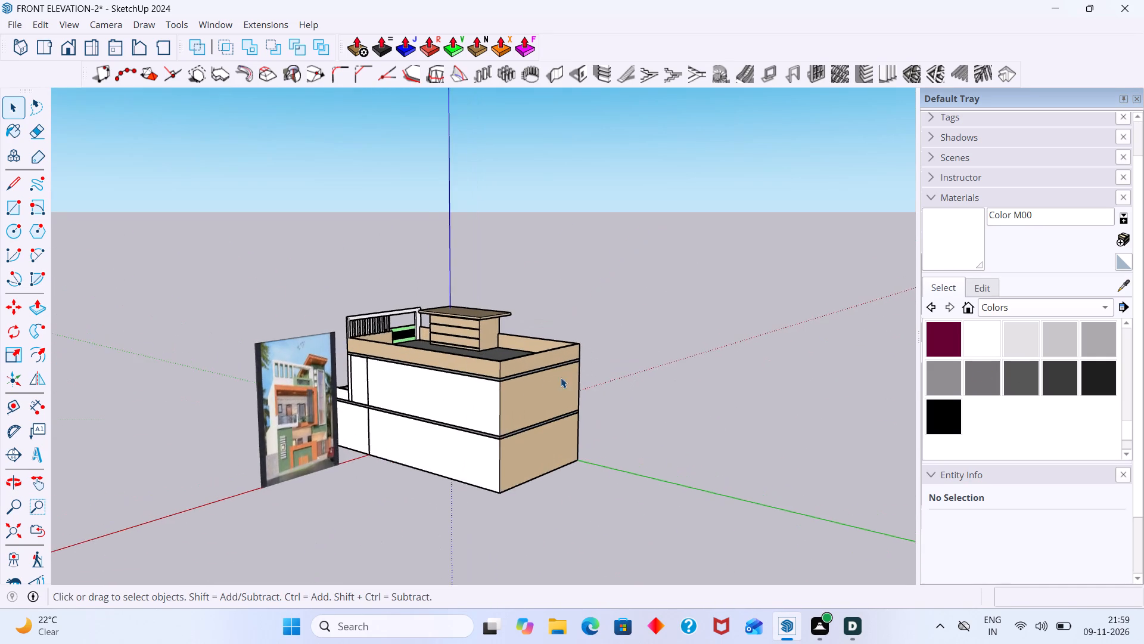
{"action": "scroll", "coordinate": [561, 377], "scroll_direction": "up", "scroll_amount": 4}
{"action": "scroll", "coordinate": [480, 394], "scroll_direction": "down", "scroll_amount": 5}
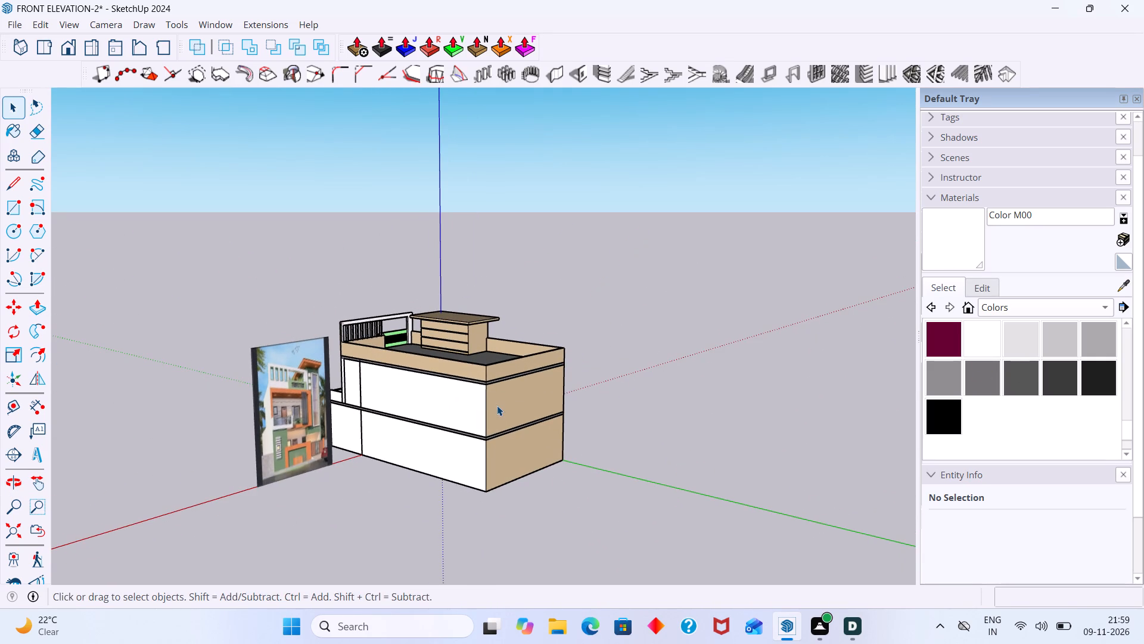
{"action": "scroll", "coordinate": [497, 407], "scroll_direction": "up", "scroll_amount": 6}
{"action": "left_click", "coordinate": [495, 404]}
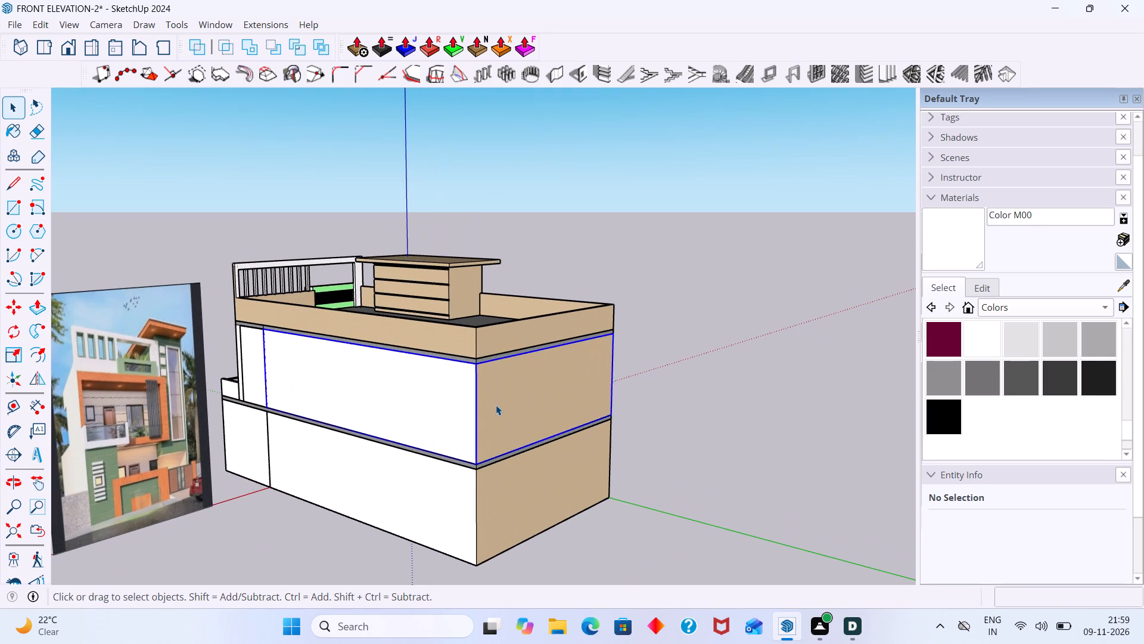
{"action": "double_click", "coordinate": [496, 405]}
{"action": "left_click", "coordinate": [498, 405]}
{"action": "left_click", "coordinate": [498, 405]}
{"action": "scroll", "coordinate": [498, 405], "scroll_direction": "up", "scroll_amount": 1}
{"action": "double_click", "coordinate": [498, 405]}
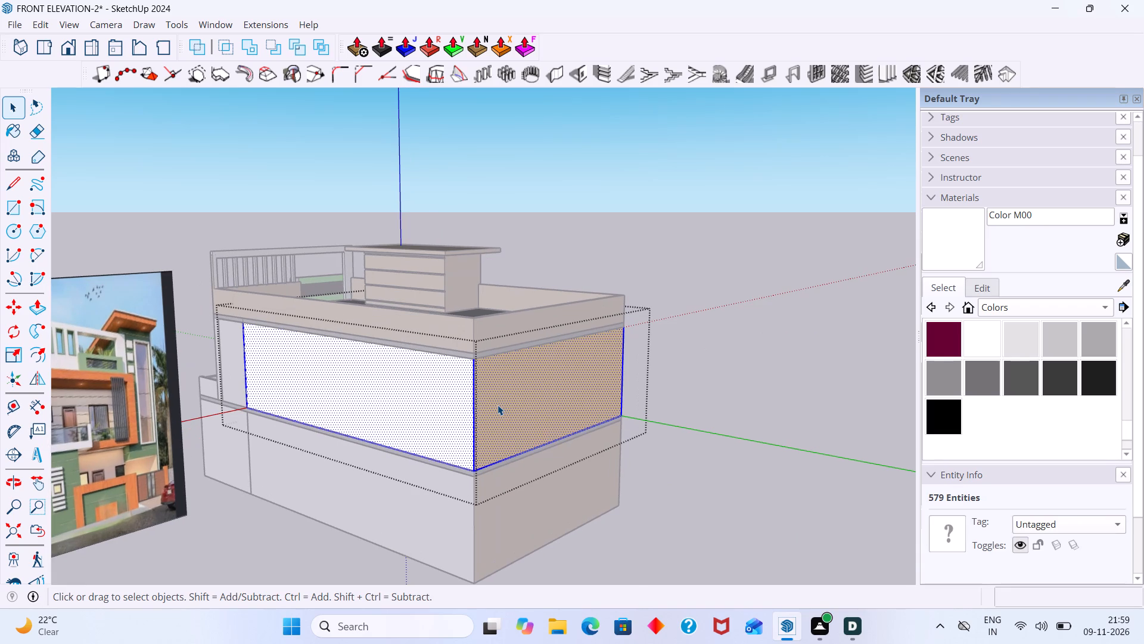
{"action": "left_click", "coordinate": [496, 423]}
{"action": "left_click", "coordinate": [973, 234]}
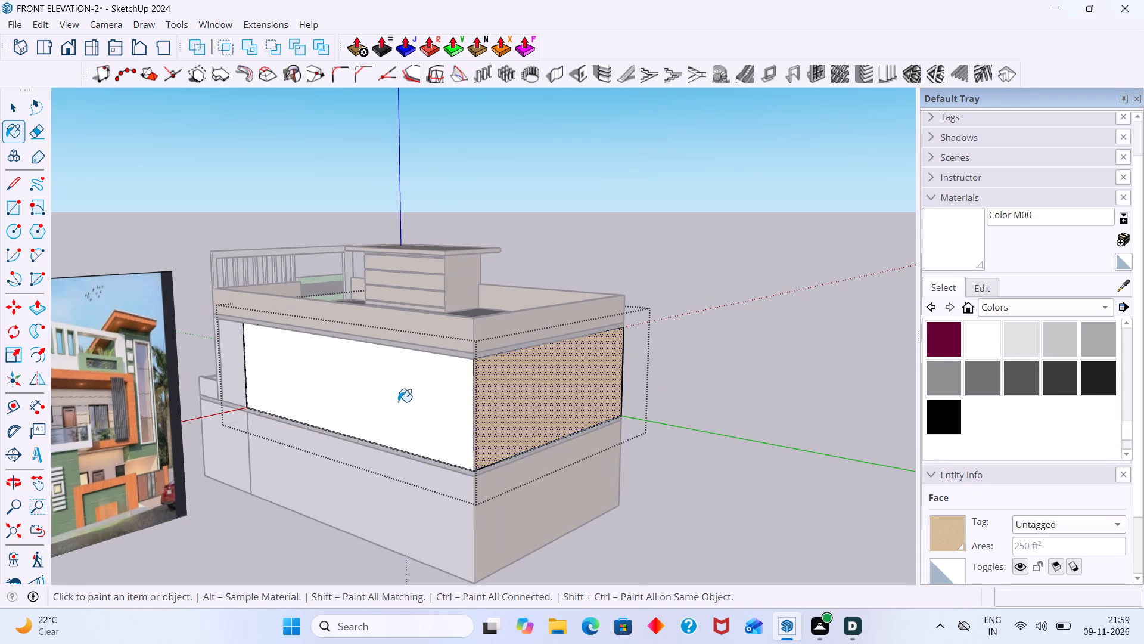
{"action": "left_click", "coordinate": [520, 395]}
{"action": "key", "text": "space"}
{"action": "left_click", "coordinate": [714, 380]}
Paint the long tan first-floor wall on the opposite side of the house with Color M00.
{"action": "middle_click_drag", "start_coordinate": [717, 379], "coordinate": [645, 376]}
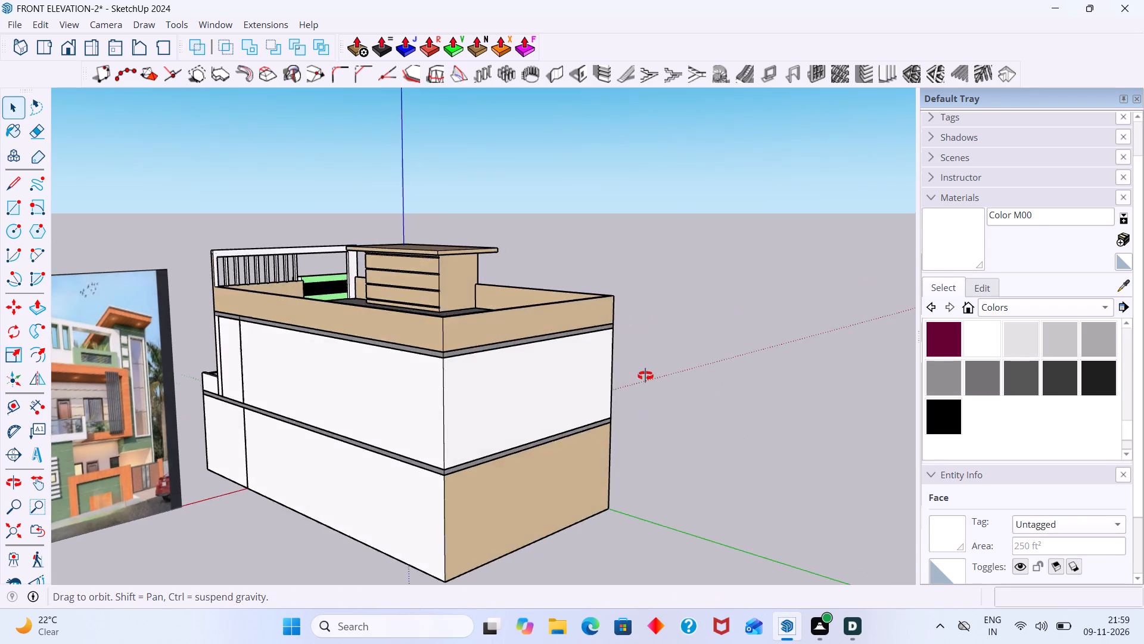
{"action": "middle_click_drag", "start_coordinate": [645, 376], "coordinate": [71, 367]}
{"action": "scroll", "coordinate": [352, 385], "scroll_direction": "up", "scroll_amount": 2}
{"action": "left_click", "coordinate": [348, 346]}
{"action": "double_click", "coordinate": [348, 346]}
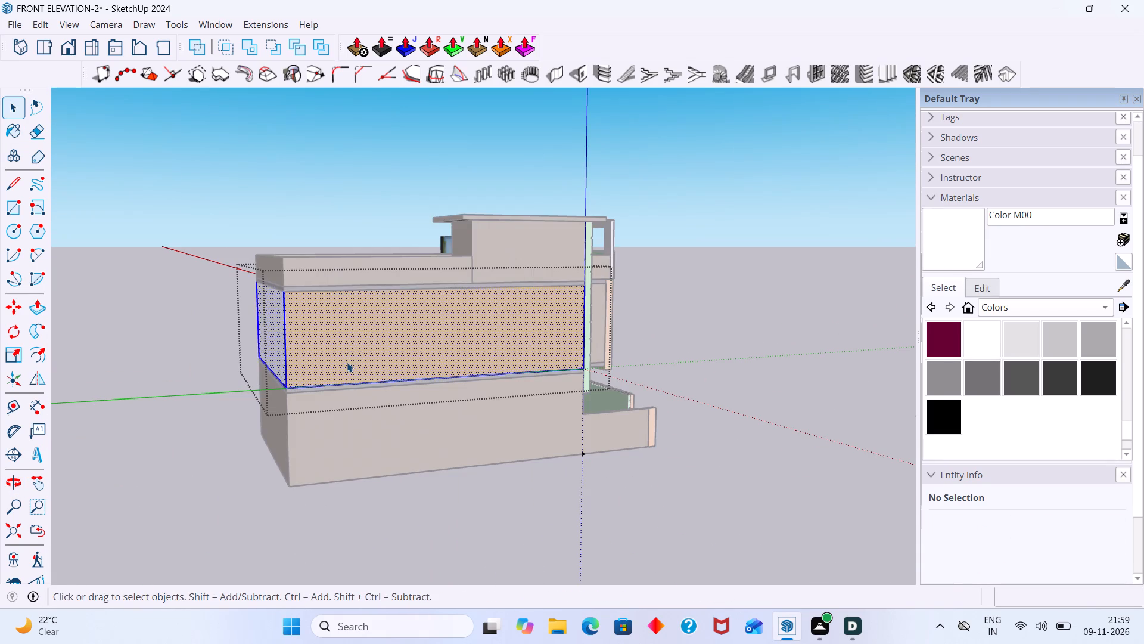
{"action": "left_click", "coordinate": [346, 363]}
{"action": "left_click_drag", "start_coordinate": [972, 247], "coordinate": [966, 246]}
{"action": "left_click", "coordinate": [346, 351]}
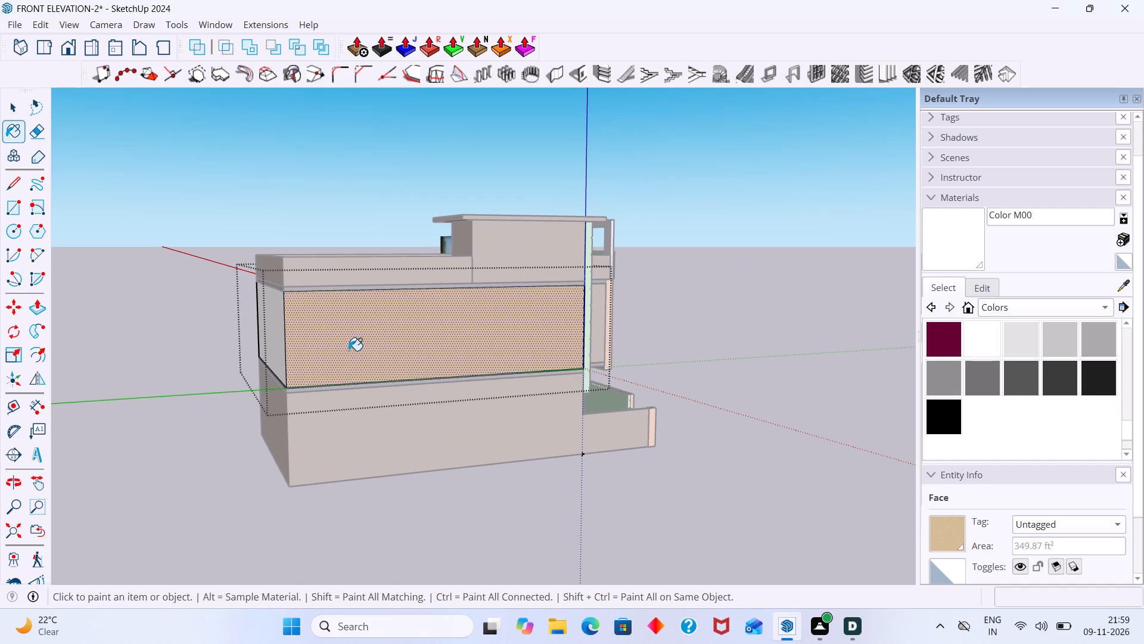
{"action": "left_click", "coordinate": [353, 426]}
{"action": "scroll", "coordinate": [391, 318], "scroll_direction": "up", "scroll_amount": 2}
{"action": "middle_click_drag", "start_coordinate": [515, 376], "coordinate": [415, 373]}
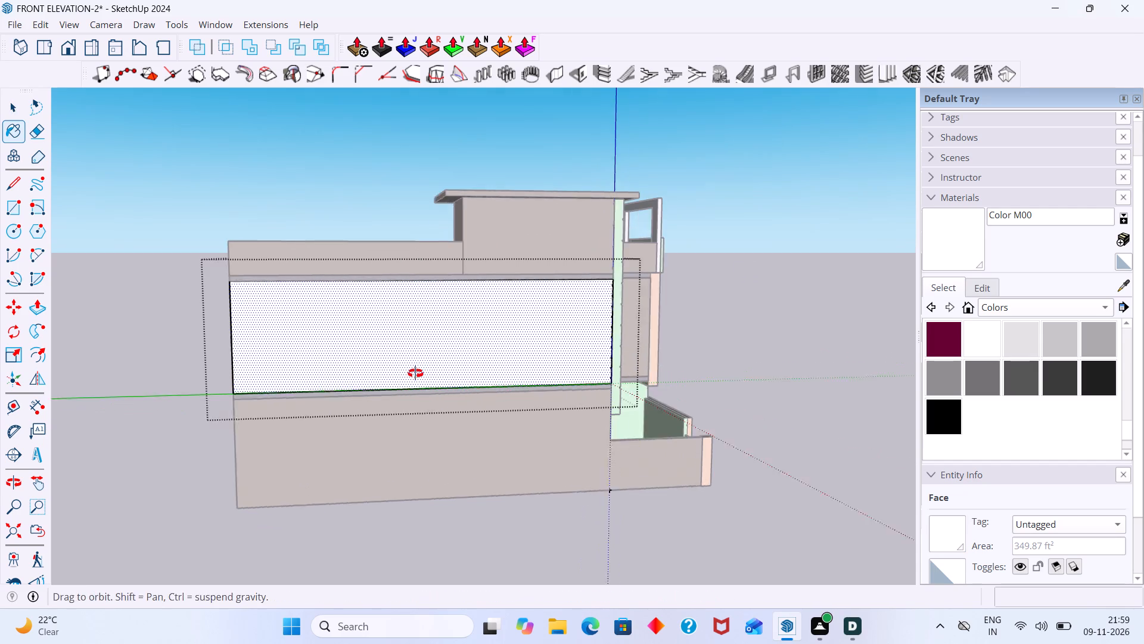
{"action": "middle_click_drag", "start_coordinate": [415, 373], "coordinate": [414, 373]}
{"action": "key", "text": "space"}
{"action": "left_click", "coordinate": [786, 361]}
{"action": "scroll", "coordinate": [549, 333], "scroll_direction": "down", "scroll_amount": 4}
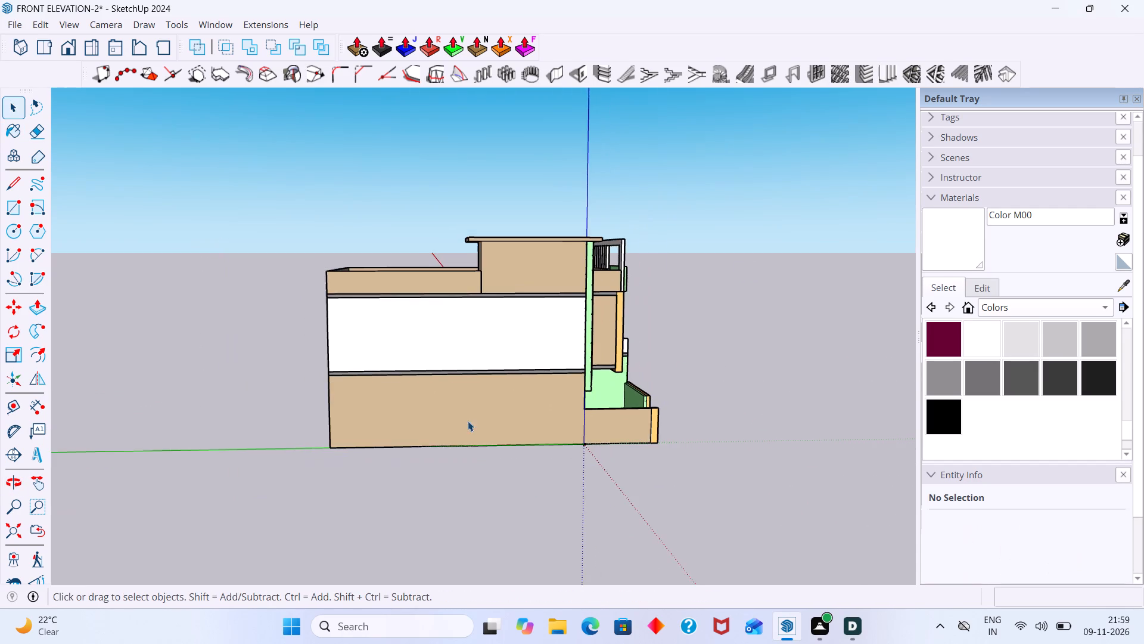
Paint the tan ground-floor rear wall of the house with Color M00.
{"action": "middle_click_drag", "start_coordinate": [452, 426], "coordinate": [927, 462]}
{"action": "middle_click_drag", "start_coordinate": [573, 481], "coordinate": [1000, 474]}
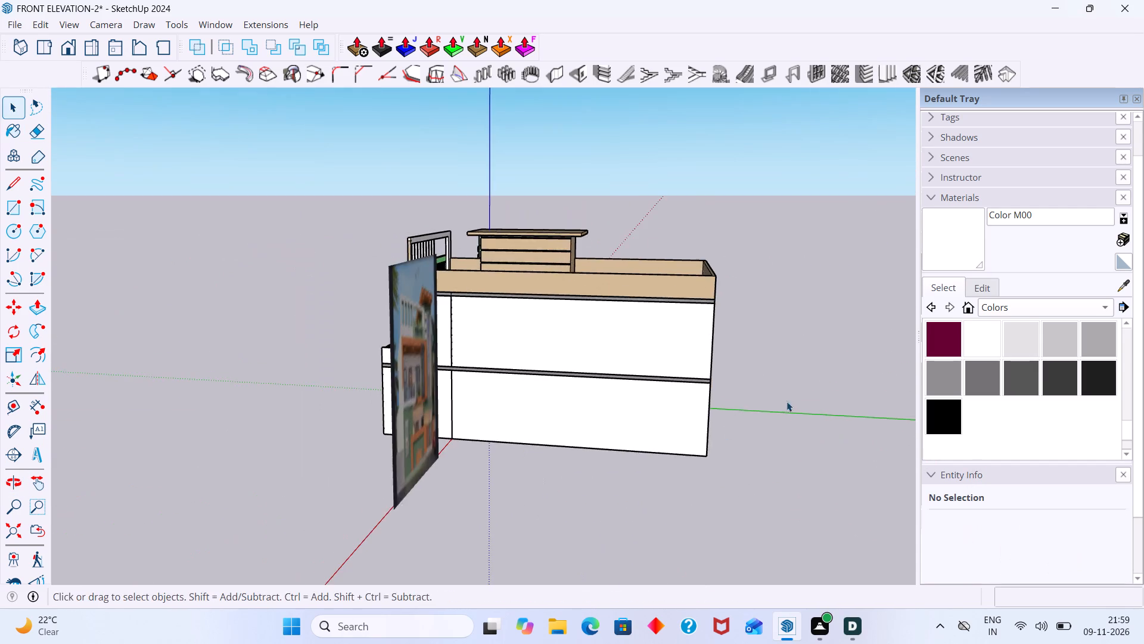
{"action": "scroll", "coordinate": [788, 401], "scroll_direction": "up", "scroll_amount": 1}
{"action": "middle_click_drag", "start_coordinate": [788, 400], "coordinate": [452, 377]}
{"action": "scroll", "coordinate": [453, 401], "scroll_direction": "up", "scroll_amount": 3}
{"action": "left_click", "coordinate": [436, 410]}
{"action": "double_click", "coordinate": [475, 424]}
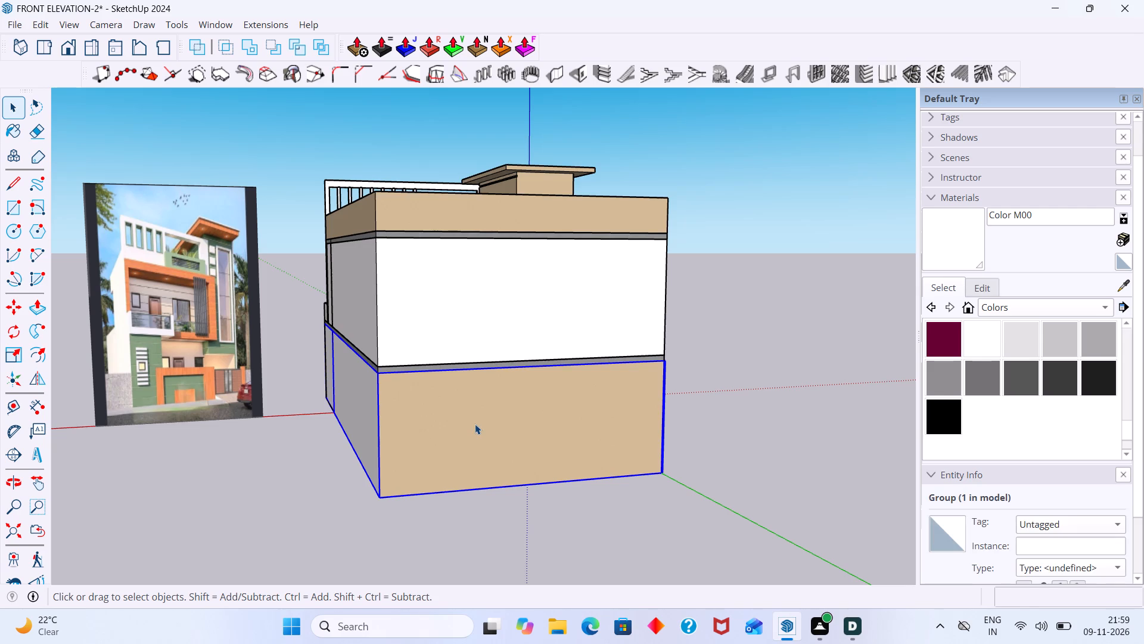
{"action": "left_click", "coordinate": [932, 241]}
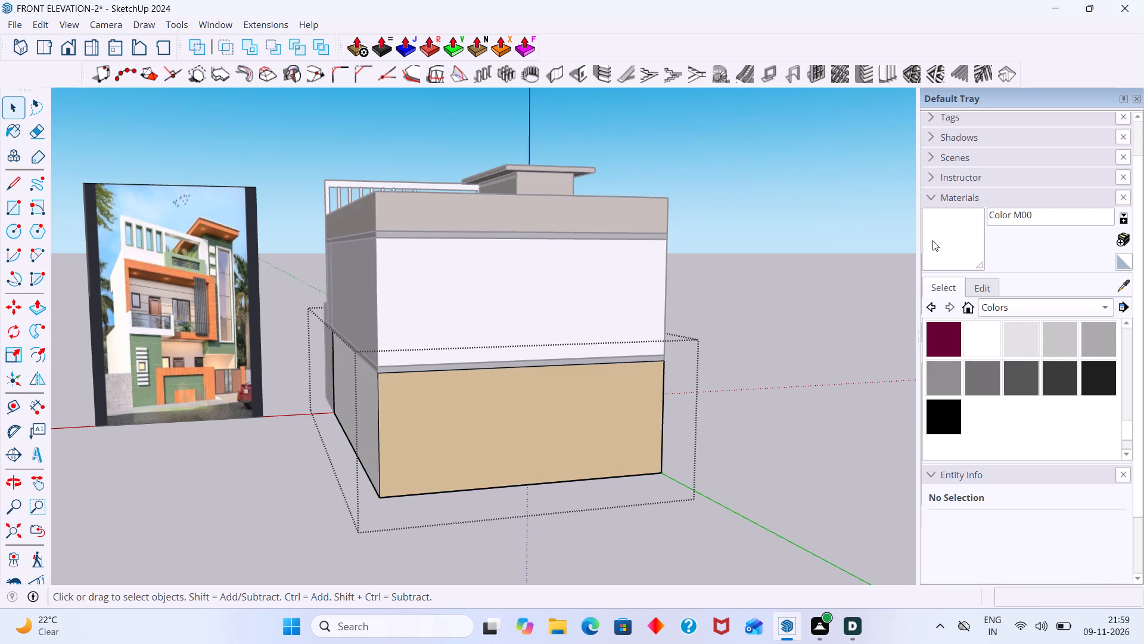
{"action": "left_click", "coordinate": [351, 434]}
{"action": "left_click", "coordinate": [406, 418]}
Paint the long tan ground-floor side wall opposite the reference picture side with Color M00, and leave the group.
{"action": "scroll", "coordinate": [413, 418], "scroll_direction": "down", "scroll_amount": 1}
{"action": "middle_click_drag", "start_coordinate": [446, 422], "coordinate": [178, 376]}
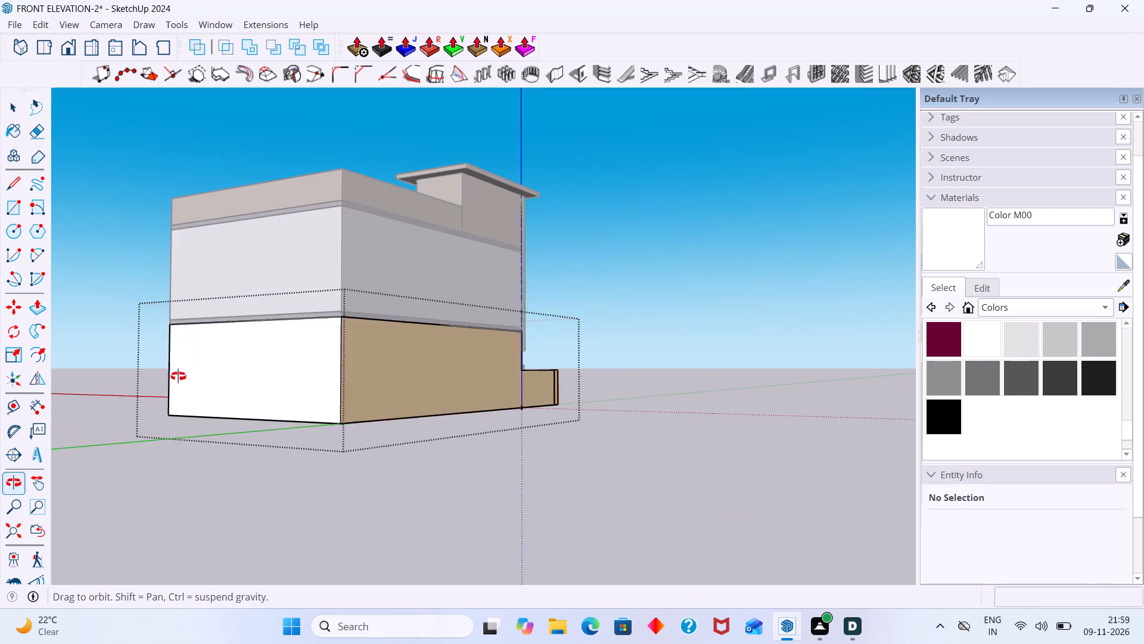
{"action": "middle_click_drag", "start_coordinate": [178, 376], "coordinate": [192, 376]}
{"action": "scroll", "coordinate": [346, 371], "scroll_direction": "up", "scroll_amount": 2}
{"action": "left_click", "coordinate": [353, 369]}
{"action": "scroll", "coordinate": [355, 369], "scroll_direction": "down", "scroll_amount": 3}
{"action": "middle_click_drag", "start_coordinate": [415, 372], "coordinate": [238, 487]}
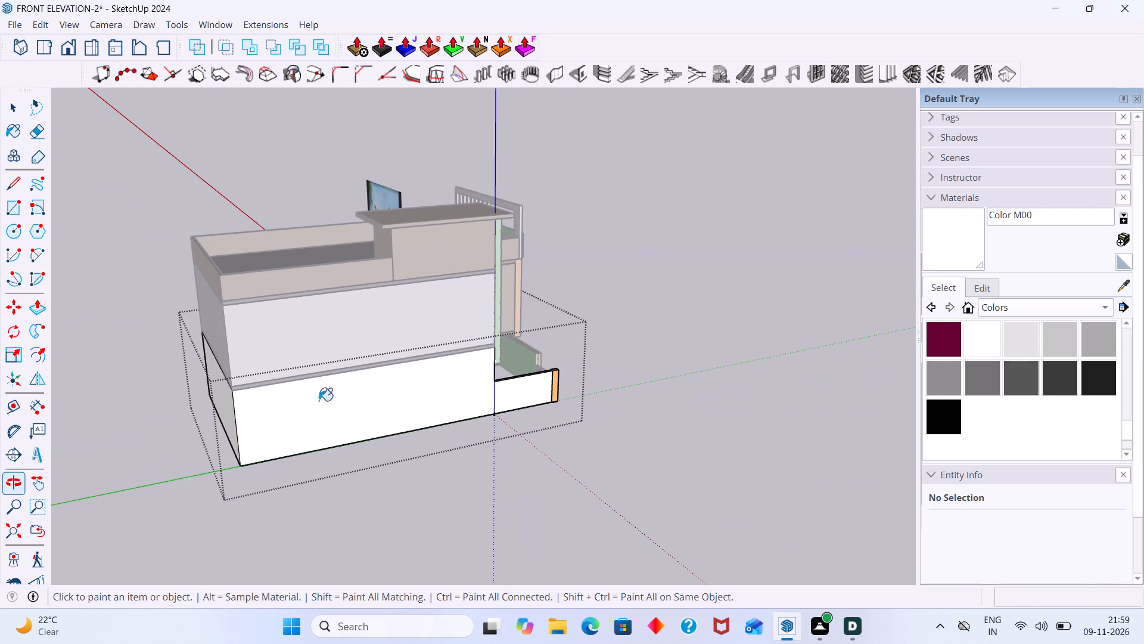
{"action": "key", "text": "space"}
{"action": "left_click", "coordinate": [641, 287]}
Examine the house from the rear, side and front for surfaces still unpainted compared with the reference picture.
{"action": "scroll", "coordinate": [418, 312], "scroll_direction": "up", "scroll_amount": 2}
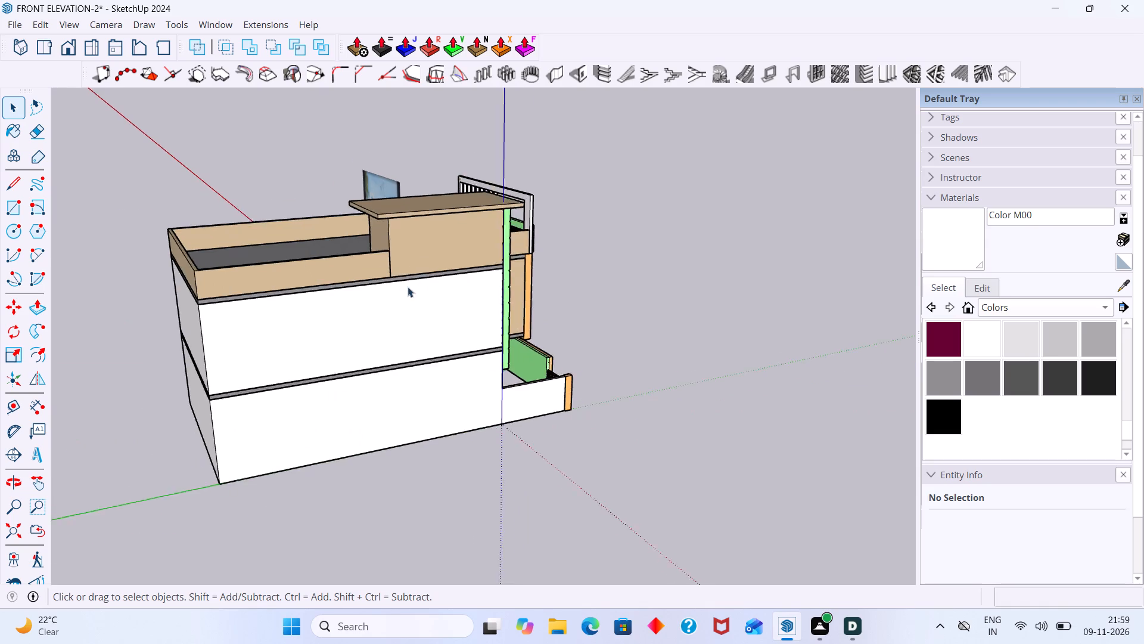
{"action": "scroll", "coordinate": [408, 287], "scroll_direction": "up", "scroll_amount": 9}
{"action": "middle_click_drag", "start_coordinate": [333, 250], "coordinate": [492, 275]}
{"action": "scroll", "coordinate": [492, 275], "scroll_direction": "down", "scroll_amount": 10}
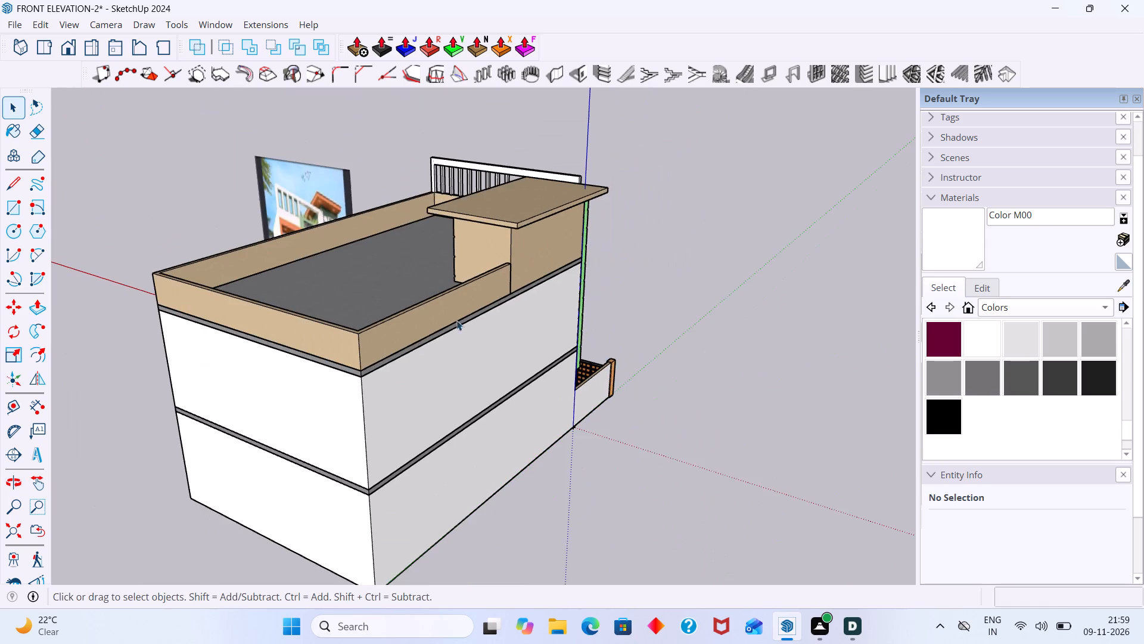
{"action": "middle_click_drag", "start_coordinate": [412, 356], "coordinate": [940, 367]}
{"action": "scroll", "coordinate": [745, 388], "scroll_direction": "down", "scroll_amount": 4}
{"action": "middle_click_drag", "start_coordinate": [633, 441], "coordinate": [719, 420]}
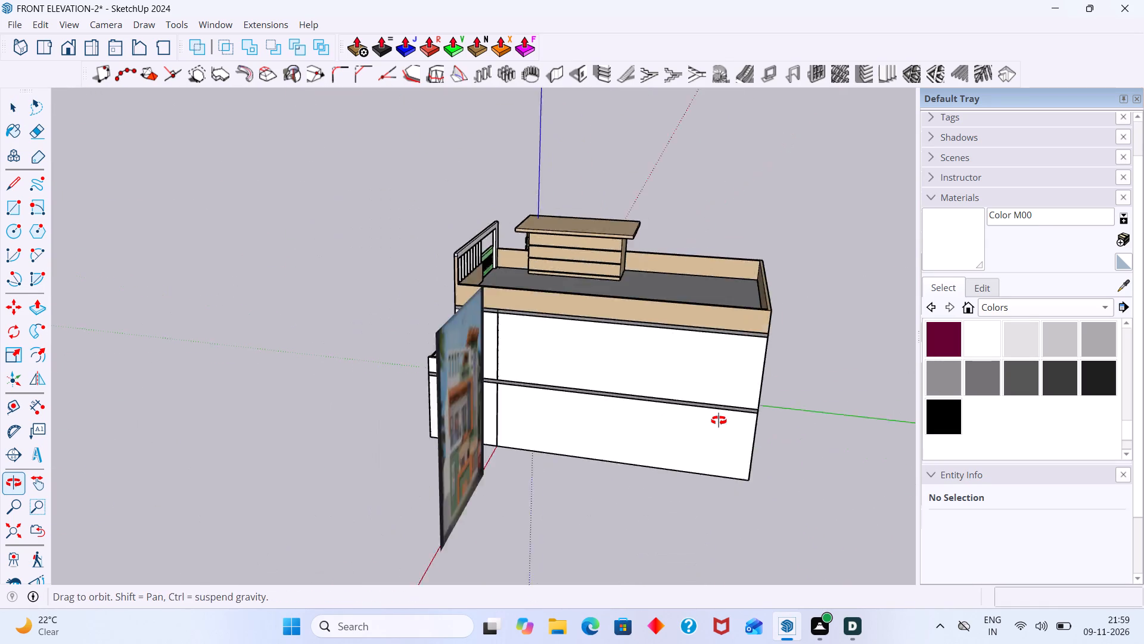
{"action": "middle_click_drag", "start_coordinate": [719, 420], "coordinate": [1002, 438]}
{"action": "scroll", "coordinate": [412, 377], "scroll_direction": "down", "scroll_amount": 1}
{"action": "middle_click_drag", "start_coordinate": [403, 392], "coordinate": [657, 386]}
{"action": "scroll", "coordinate": [602, 394], "scroll_direction": "up", "scroll_amount": 2}
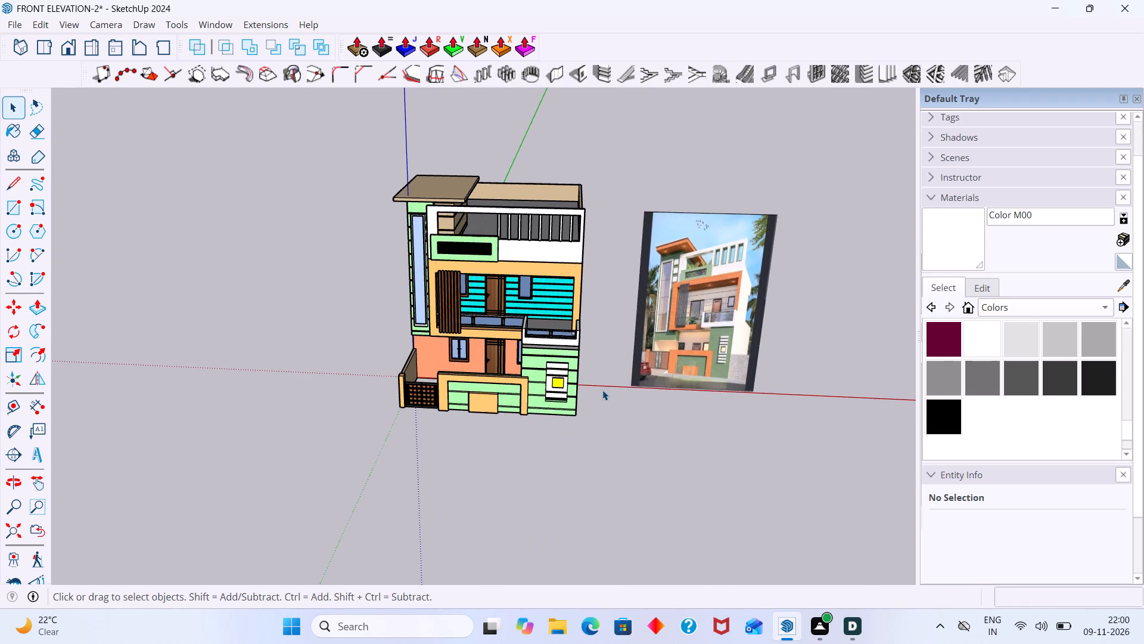
Paint the outer face and top edge of the tan roof parapet on the reference picture side with Color M00.
{"action": "middle_click_drag", "start_coordinate": [602, 388], "coordinate": [467, 369]}
{"action": "middle_click_drag", "start_coordinate": [469, 364], "coordinate": [266, 355]}
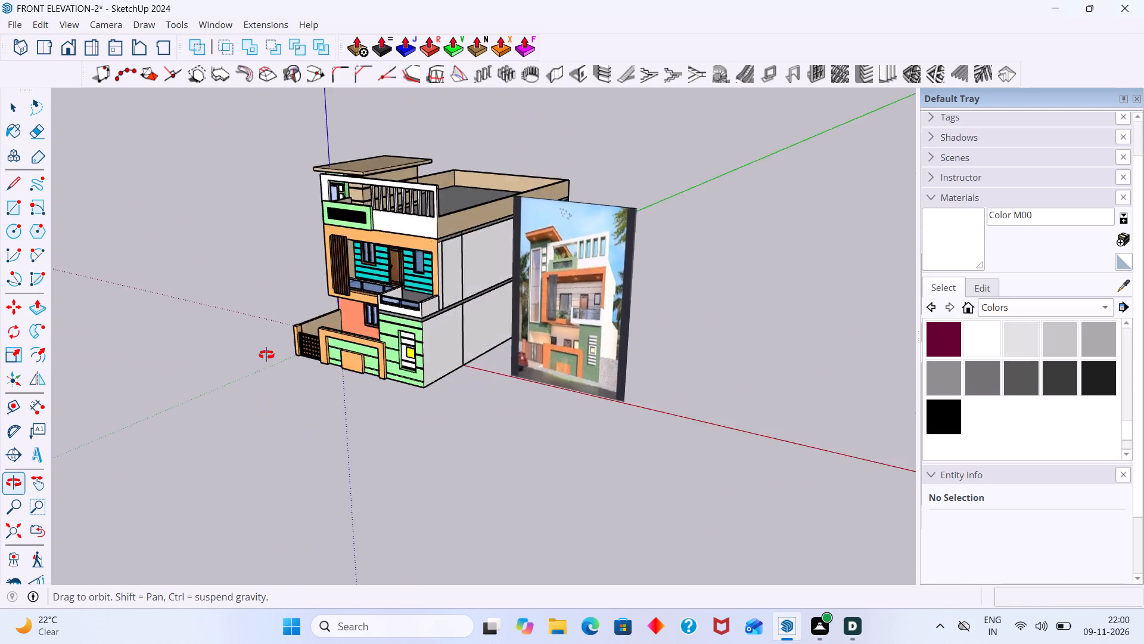
{"action": "middle_click_drag", "start_coordinate": [266, 355], "coordinate": [91, 353]}
{"action": "scroll", "coordinate": [525, 171], "scroll_direction": "up", "scroll_amount": 5}
{"action": "middle_click_drag", "start_coordinate": [554, 260], "coordinate": [394, 331]}
{"action": "scroll", "coordinate": [394, 331], "scroll_direction": "up", "scroll_amount": 4}
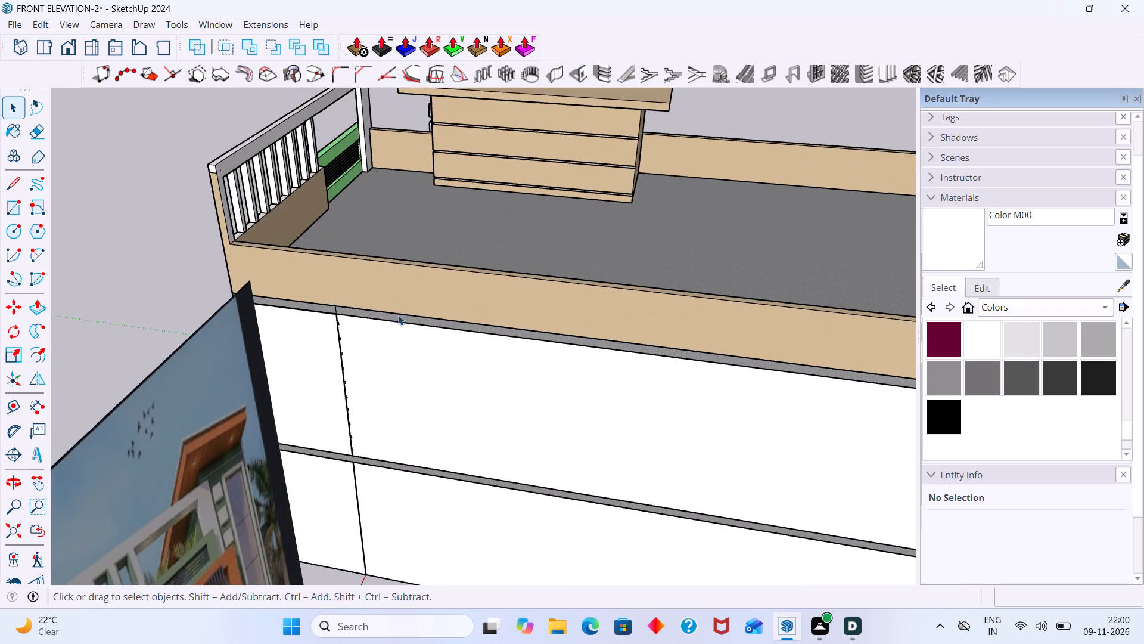
{"action": "scroll", "coordinate": [398, 315], "scroll_direction": "up", "scroll_amount": 1}
{"action": "left_click", "coordinate": [397, 303]}
{"action": "triple_click", "coordinate": [399, 296]}
{"action": "left_click", "coordinate": [415, 295]}
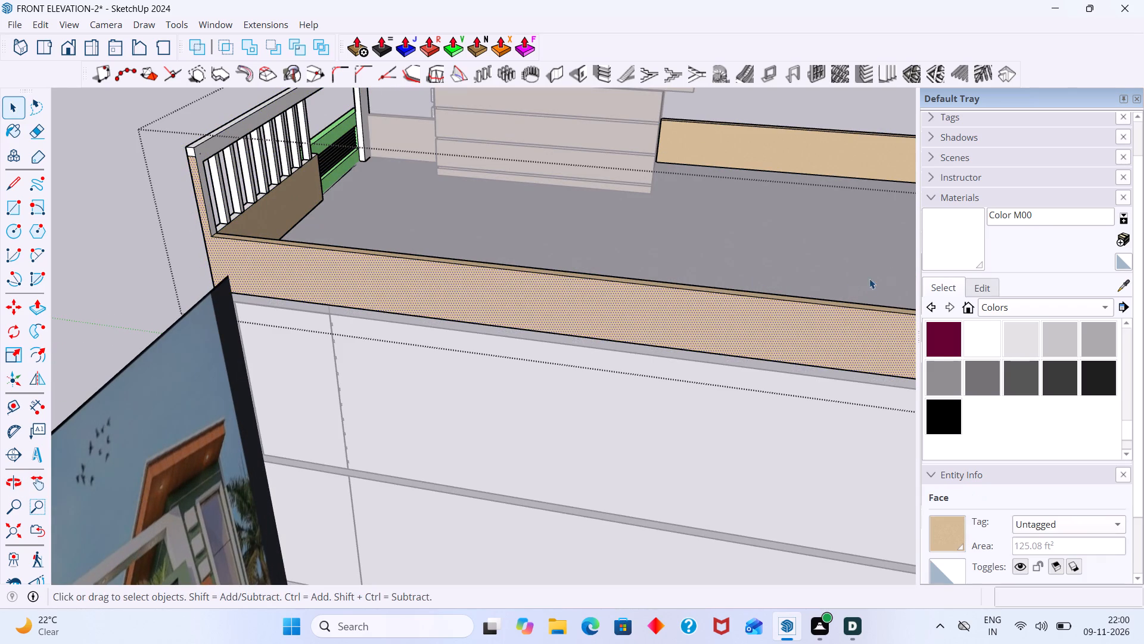
{"action": "left_click", "coordinate": [941, 243]}
{"action": "left_click", "coordinate": [686, 332]}
{"action": "scroll", "coordinate": [673, 284], "scroll_direction": "up", "scroll_amount": 8}
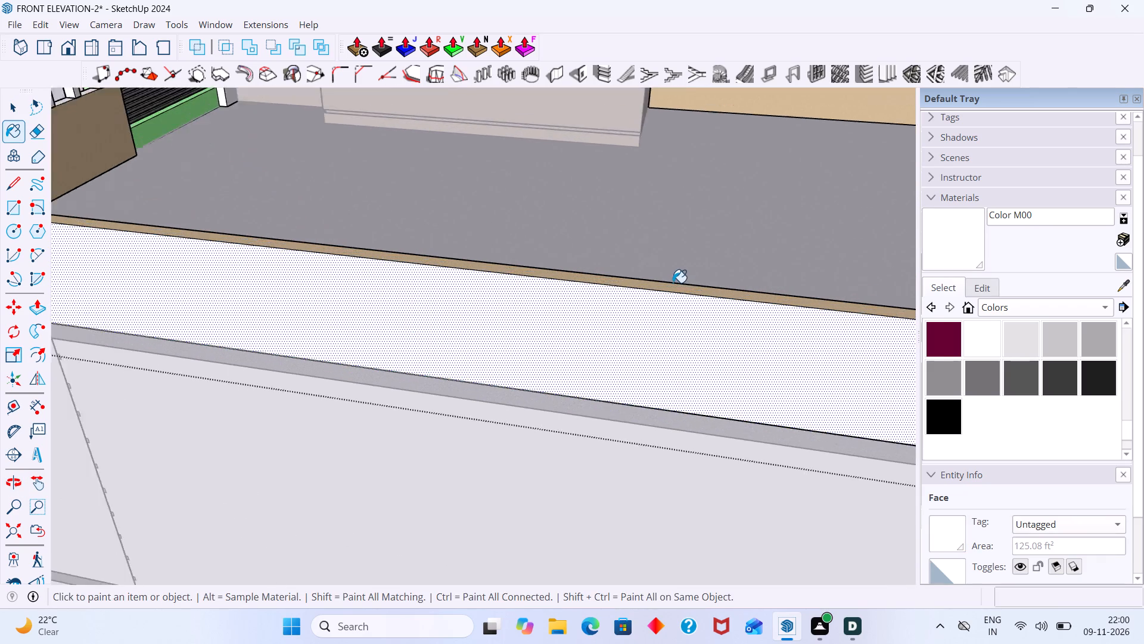
{"action": "scroll", "coordinate": [673, 283], "scroll_direction": "up", "scroll_amount": 4}
{"action": "left_click", "coordinate": [671, 292]}
Paint the outer faces of the roof parapet at the rear and on the side opposite the reference picture with Color M00.
{"action": "scroll", "coordinate": [671, 293], "scroll_direction": "down", "scroll_amount": 17}
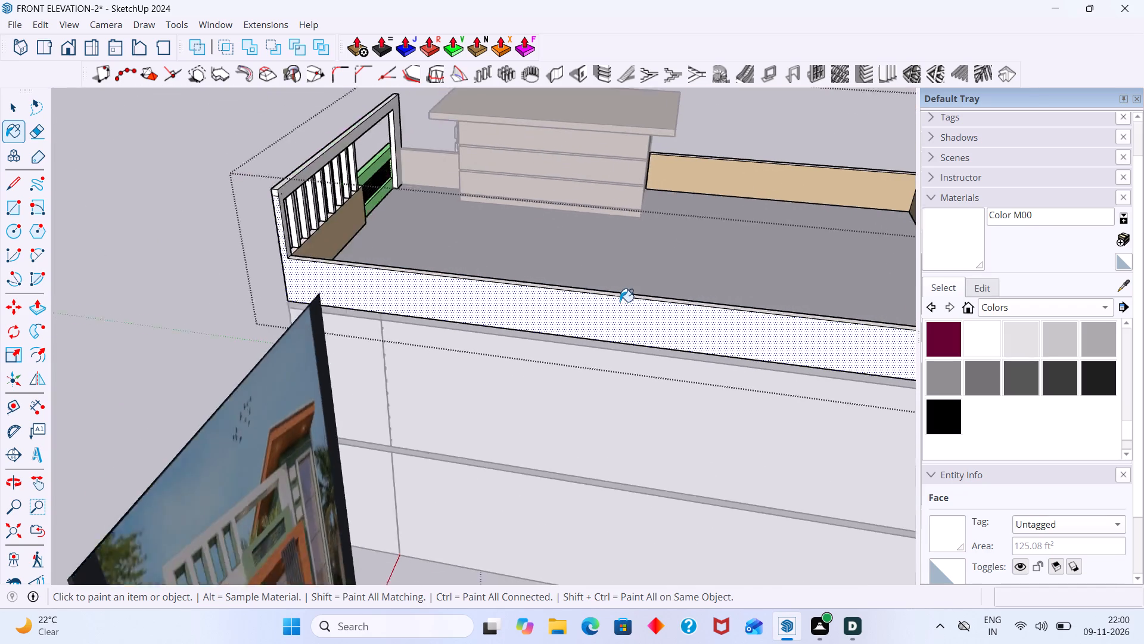
{"action": "scroll", "coordinate": [620, 302], "scroll_direction": "down", "scroll_amount": 4}
{"action": "middle_click_drag", "start_coordinate": [614, 299], "coordinate": [372, 278], "text": "shift"}
{"action": "middle_click_drag", "start_coordinate": [725, 313], "coordinate": [725, 313]}
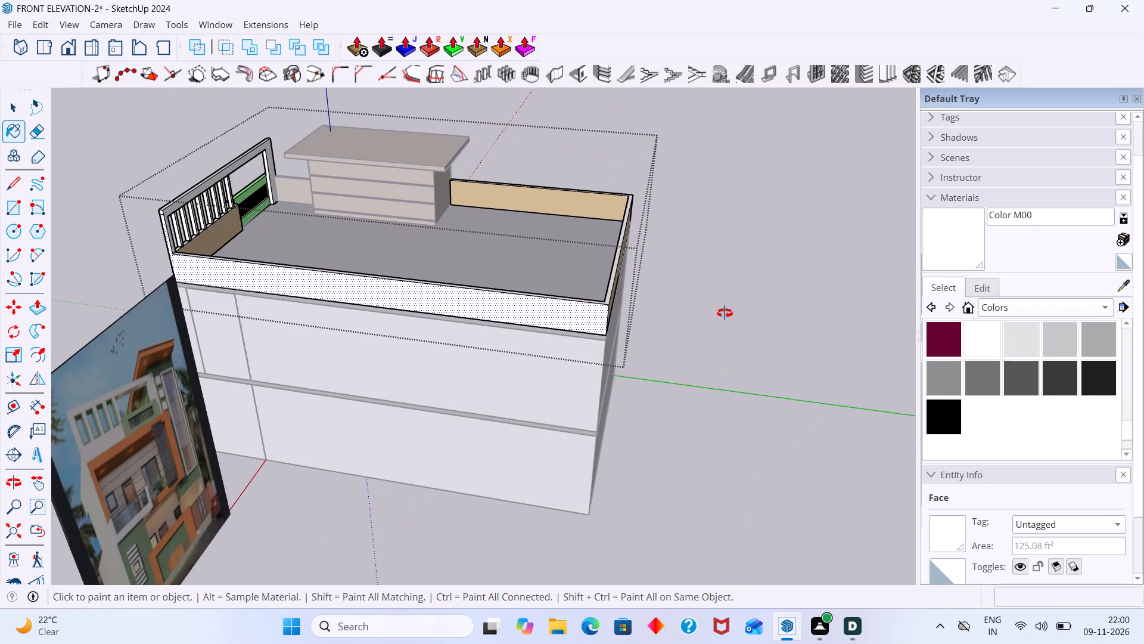
{"action": "middle_click_drag", "start_coordinate": [725, 313], "coordinate": [496, 335]}
{"action": "scroll", "coordinate": [426, 368], "scroll_direction": "up", "scroll_amount": 3}
{"action": "left_click", "coordinate": [411, 340]}
{"action": "scroll", "coordinate": [413, 335], "scroll_direction": "down", "scroll_amount": 4}
{"action": "middle_click_drag", "start_coordinate": [418, 327], "coordinate": [122, 354]}
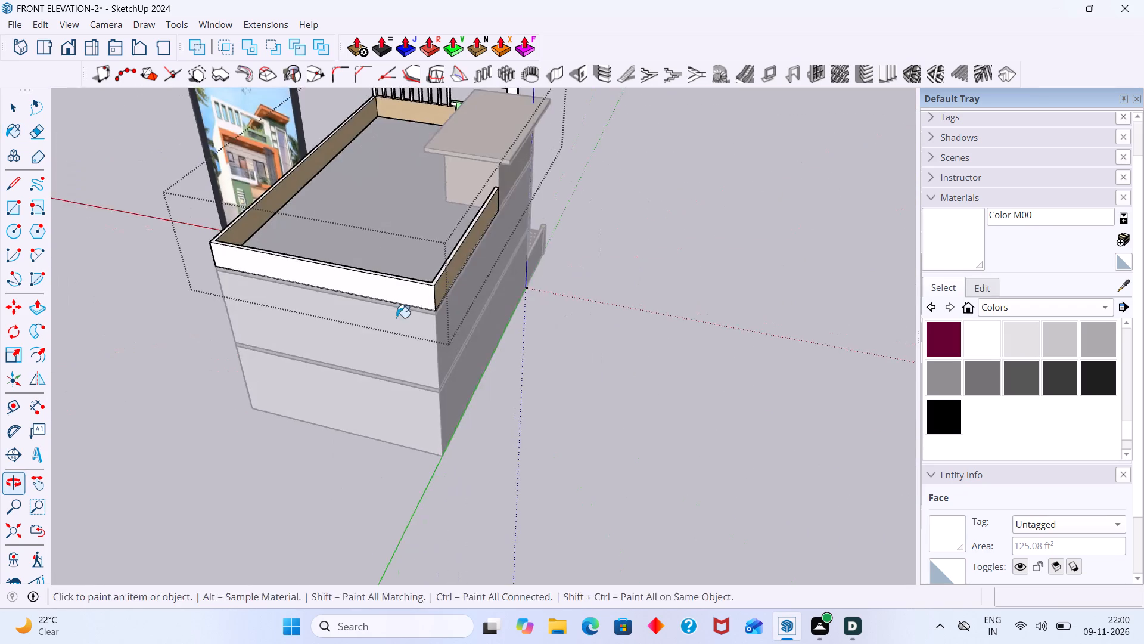
{"action": "middle_click_drag", "start_coordinate": [396, 318], "coordinate": [288, 314]}
{"action": "scroll", "coordinate": [354, 274], "scroll_direction": "up", "scroll_amount": 3}
{"action": "left_click", "coordinate": [391, 251]}
Paint the inner faces of the roof parapet on the side opposite the reference picture and at the rear with Color M00.
{"action": "scroll", "coordinate": [393, 251], "scroll_direction": "down", "scroll_amount": 3}
{"action": "middle_click_drag", "start_coordinate": [405, 253], "coordinate": [816, 265]}
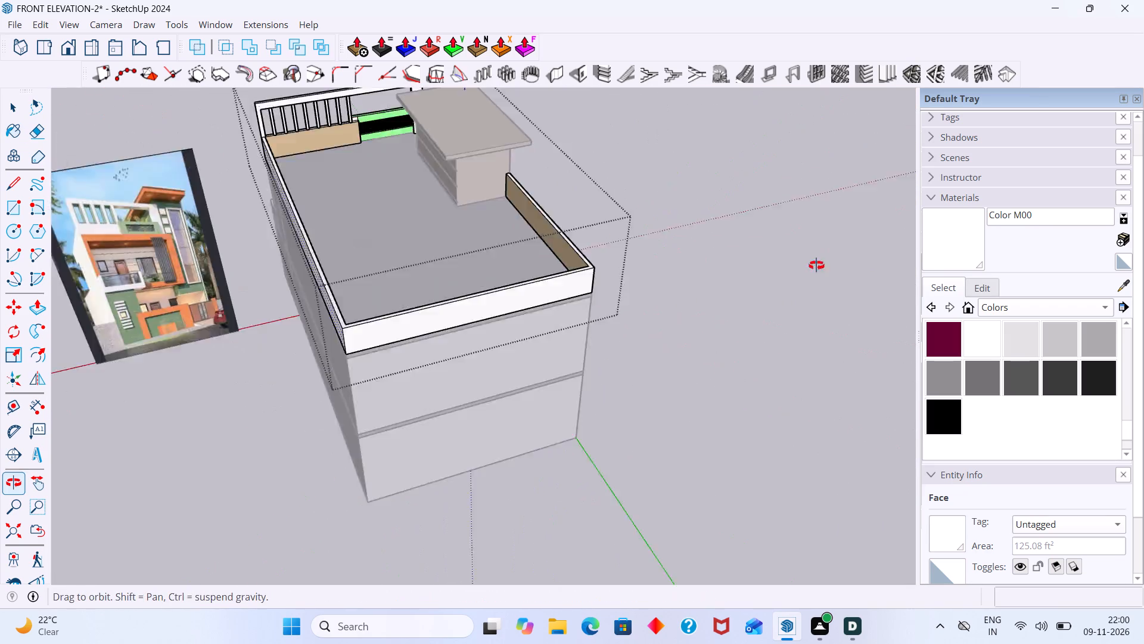
{"action": "middle_click_drag", "start_coordinate": [816, 265], "coordinate": [814, 265]}
{"action": "scroll", "coordinate": [661, 251], "scroll_direction": "up", "scroll_amount": 7}
{"action": "left_click", "coordinate": [585, 240]}
{"action": "scroll", "coordinate": [585, 241], "scroll_direction": "down", "scroll_amount": 2}
{"action": "middle_click_drag", "start_coordinate": [571, 256], "coordinate": [1020, 312]}
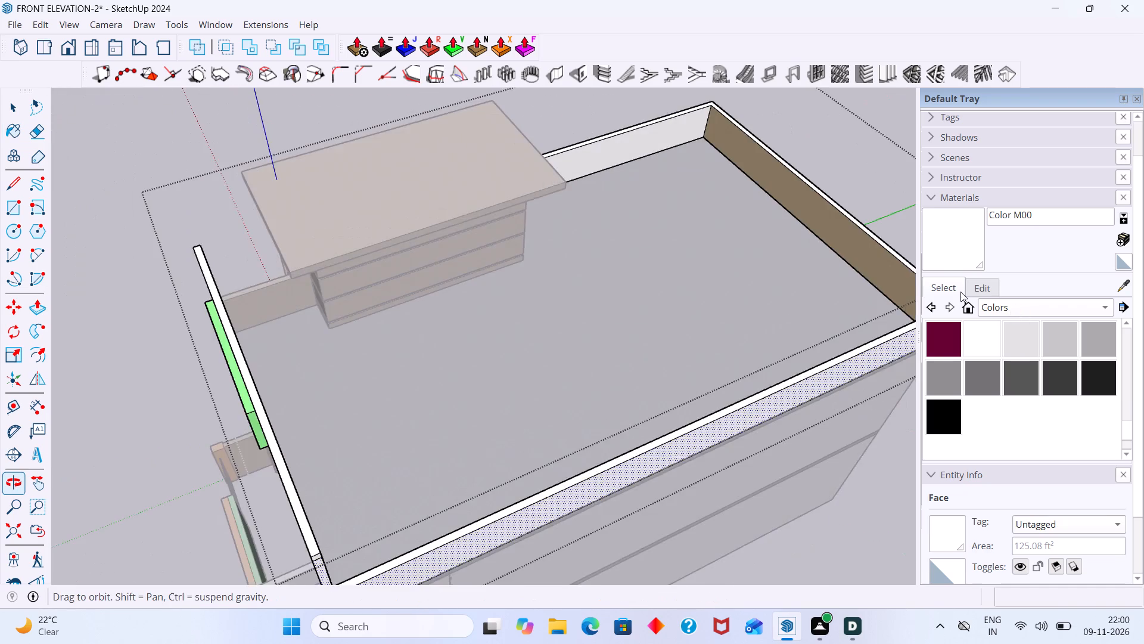
{"action": "scroll", "coordinate": [795, 239], "scroll_direction": "up", "scroll_amount": 3}
{"action": "left_click", "coordinate": [815, 218]}
Paint the long inner face of the roof parapet on the reference picture side with Color M00.
{"action": "scroll", "coordinate": [815, 218], "scroll_direction": "down", "scroll_amount": 7}
{"action": "middle_click_drag", "start_coordinate": [642, 339], "coordinate": [952, 339]}
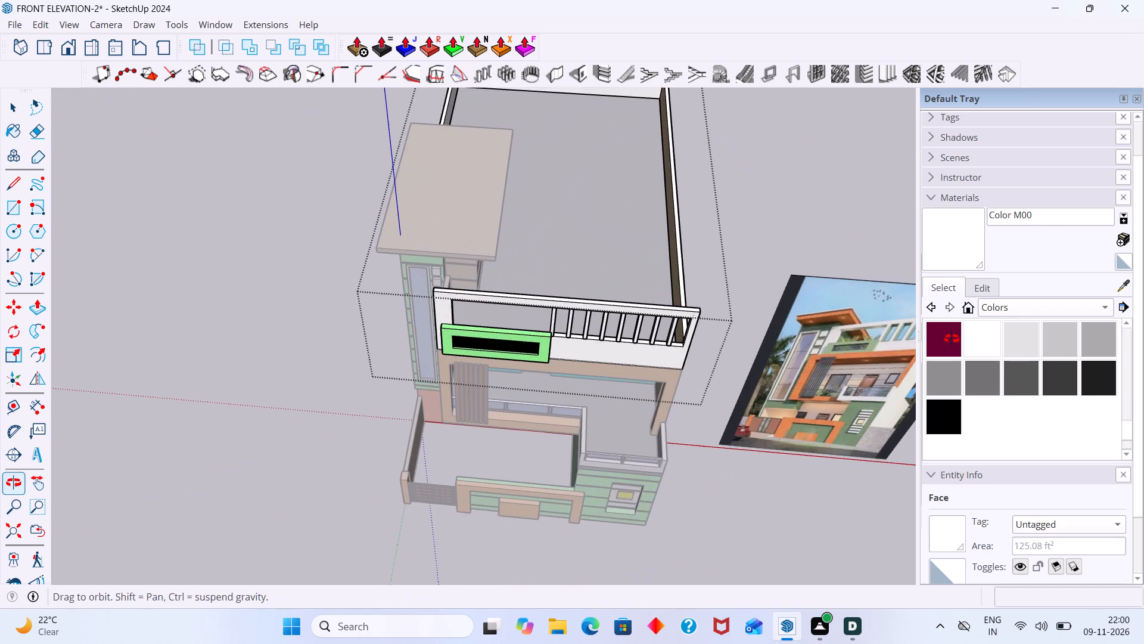
{"action": "middle_click_drag", "start_coordinate": [952, 339], "coordinate": [958, 343]}
{"action": "scroll", "coordinate": [515, 251], "scroll_direction": "up", "scroll_amount": 1}
{"action": "middle_click_drag", "start_coordinate": [679, 202], "coordinate": [755, 187]}
{"action": "scroll", "coordinate": [624, 190], "scroll_direction": "up", "scroll_amount": 6}
{"action": "middle_click_drag", "start_coordinate": [663, 214], "coordinate": [712, 210]}
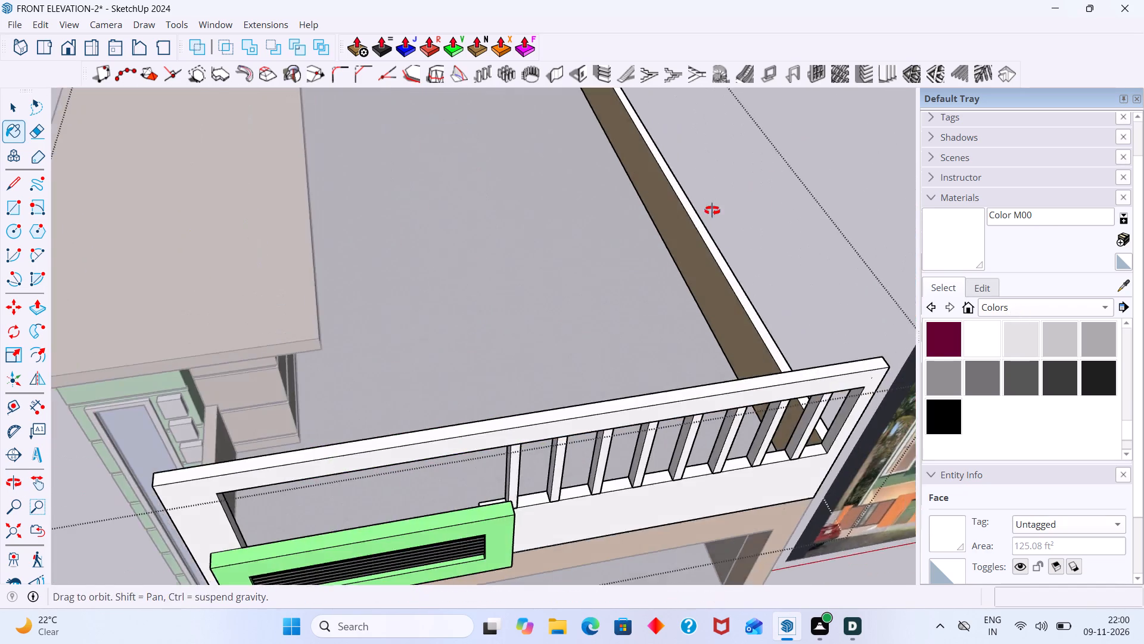
{"action": "middle_click_drag", "start_coordinate": [712, 210], "coordinate": [770, 202]}
{"action": "left_click", "coordinate": [629, 218]}
{"action": "scroll", "coordinate": [629, 215], "scroll_direction": "down", "scroll_amount": 6}
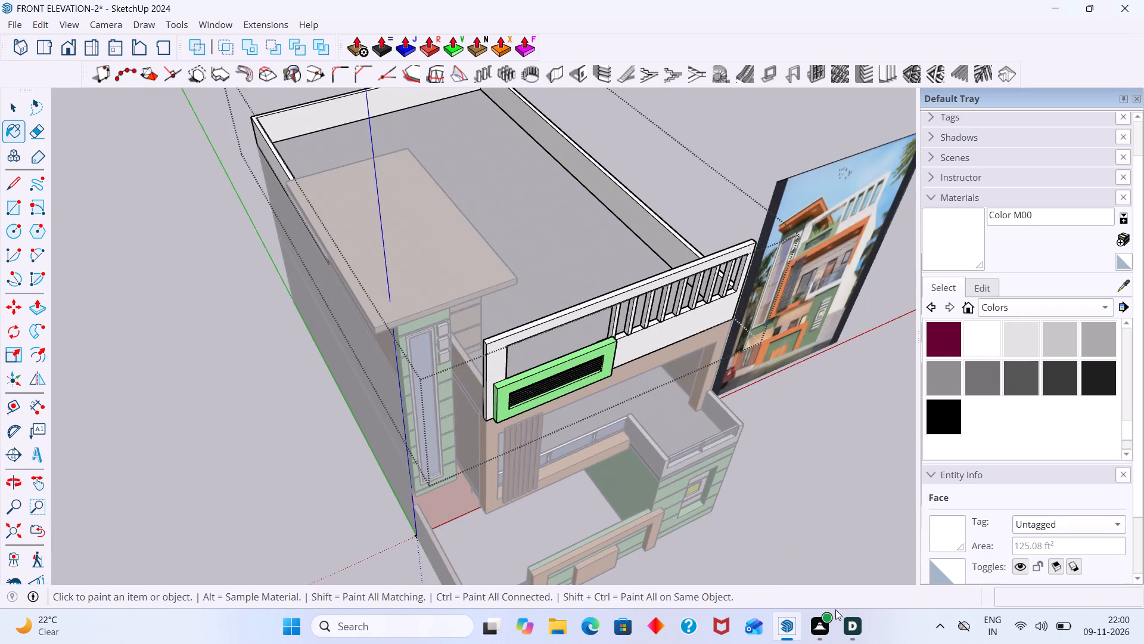
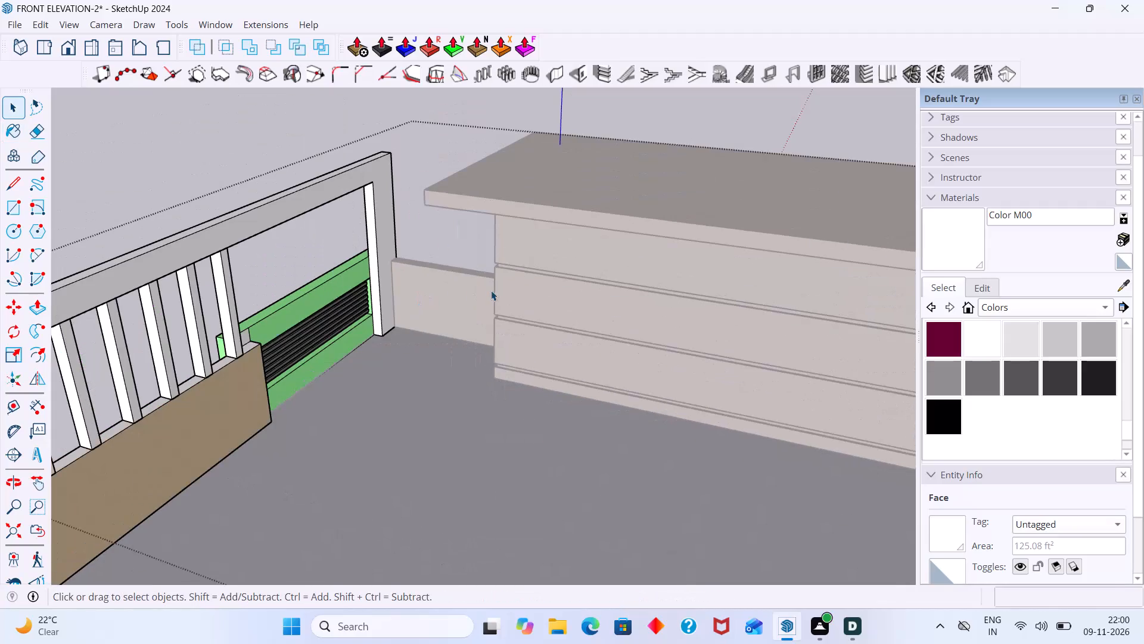
Paint the low tan roof wall between the front railing frame and the stair cabin with Color M00.
{"action": "left_click", "coordinate": [427, 162]}
{"action": "left_click", "coordinate": [403, 173]}
{"action": "double_click", "coordinate": [484, 123]}
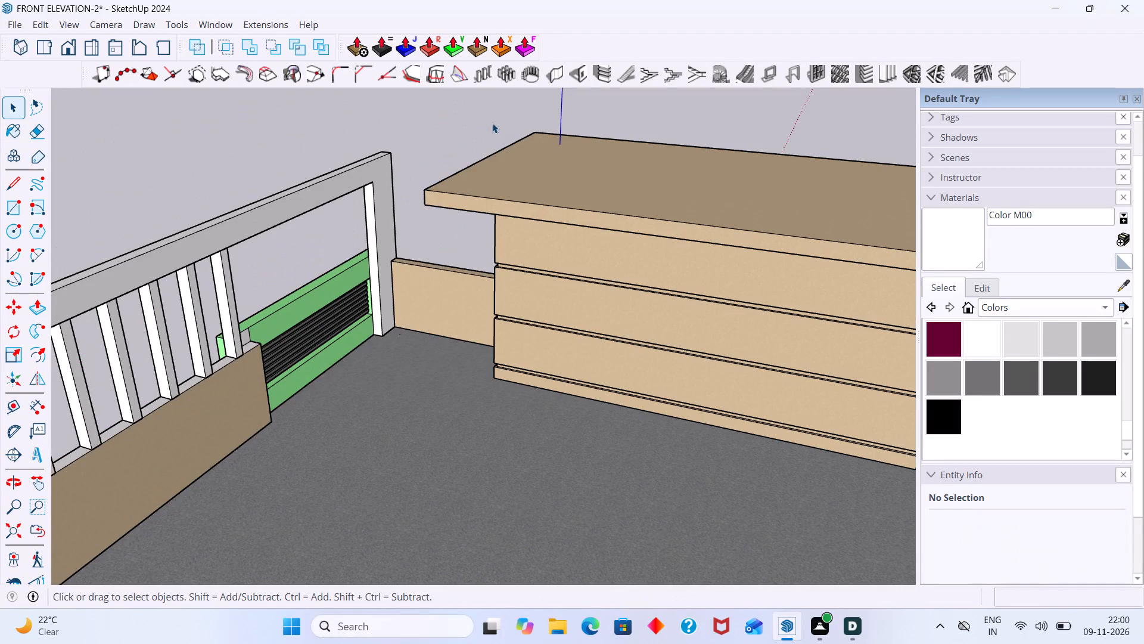
{"action": "scroll", "coordinate": [453, 299], "scroll_direction": "up", "scroll_amount": 4}
{"action": "middle_click_drag", "start_coordinate": [470, 305], "coordinate": [558, 318]}
{"action": "scroll", "coordinate": [526, 327], "scroll_direction": "up", "scroll_amount": 2}
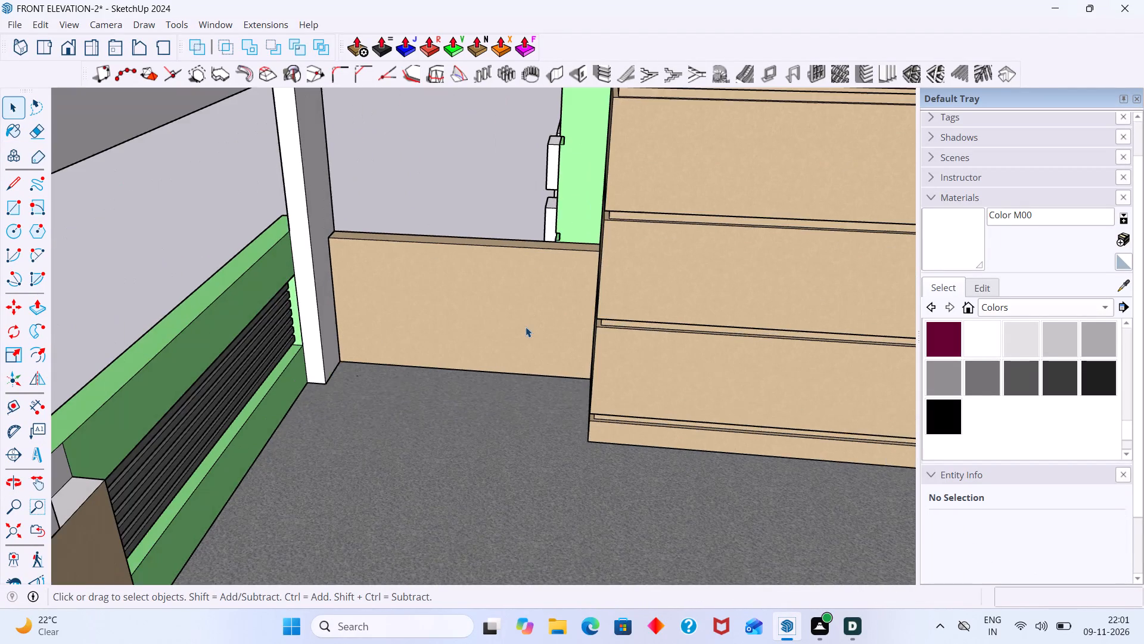
{"action": "left_click", "coordinate": [526, 324]}
{"action": "scroll", "coordinate": [526, 323], "scroll_direction": "up", "scroll_amount": 3}
{"action": "left_click", "coordinate": [978, 241]}
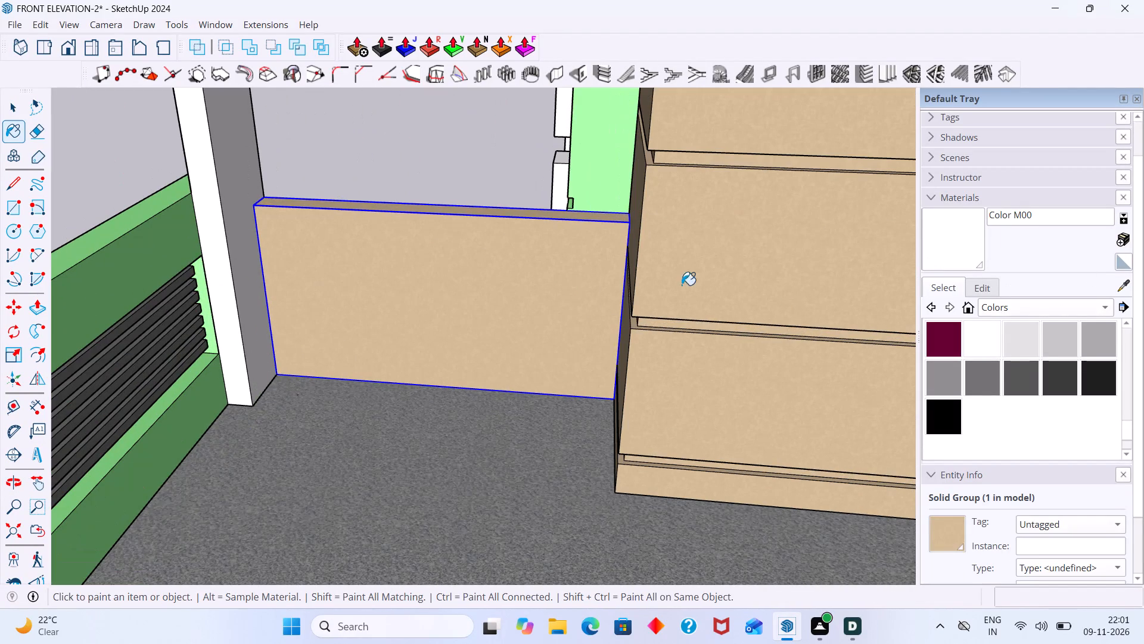
{"action": "left_click", "coordinate": [557, 293]}
{"action": "scroll", "coordinate": [559, 287], "scroll_direction": "down", "scroll_amount": 10}
{"action": "middle_click_drag", "start_coordinate": [558, 283], "coordinate": [770, 273]}
{"action": "scroll", "coordinate": [761, 273], "scroll_direction": "down", "scroll_amount": 6}
{"action": "middle_click", "coordinate": [761, 273]}
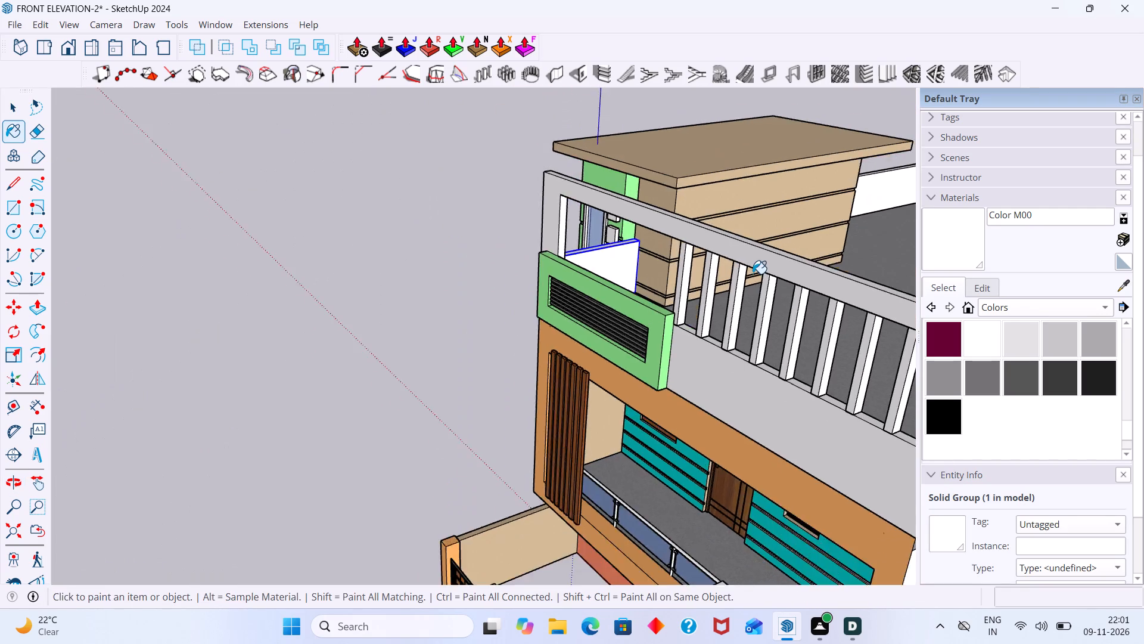
{"action": "scroll", "coordinate": [753, 274], "scroll_direction": "down", "scroll_amount": 4}
{"action": "key", "text": "space"}
{"action": "left_click", "coordinate": [536, 212]}
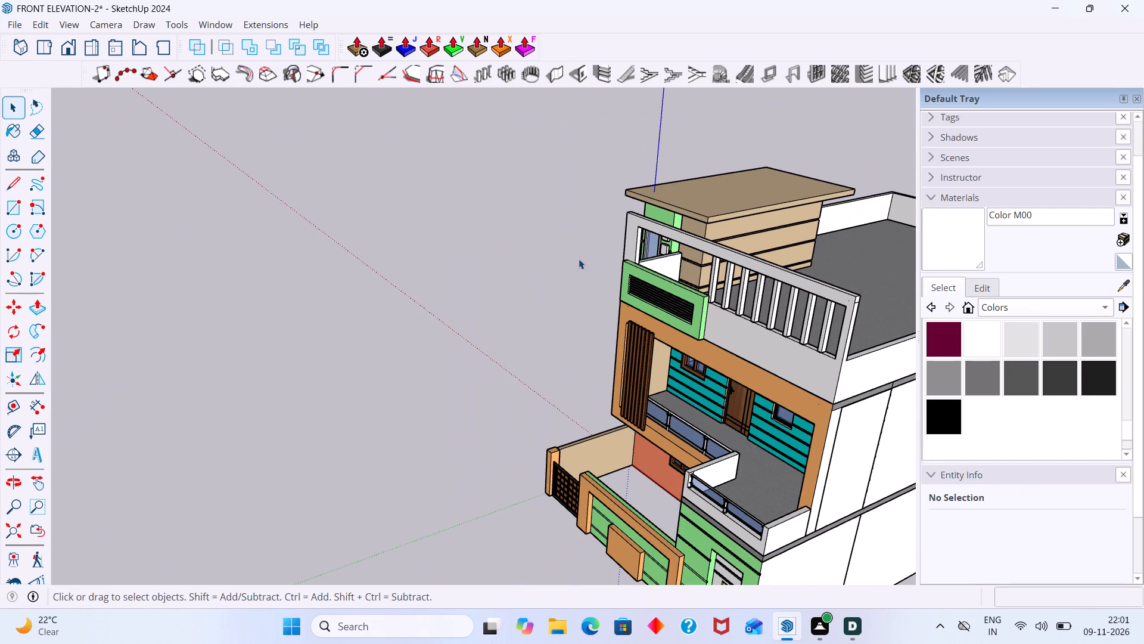
{"action": "left_click", "coordinate": [577, 255]}
Examine the painted front elevation, roof and balcony against the reference picture.
{"action": "scroll", "coordinate": [661, 253], "scroll_direction": "down", "scroll_amount": 3}
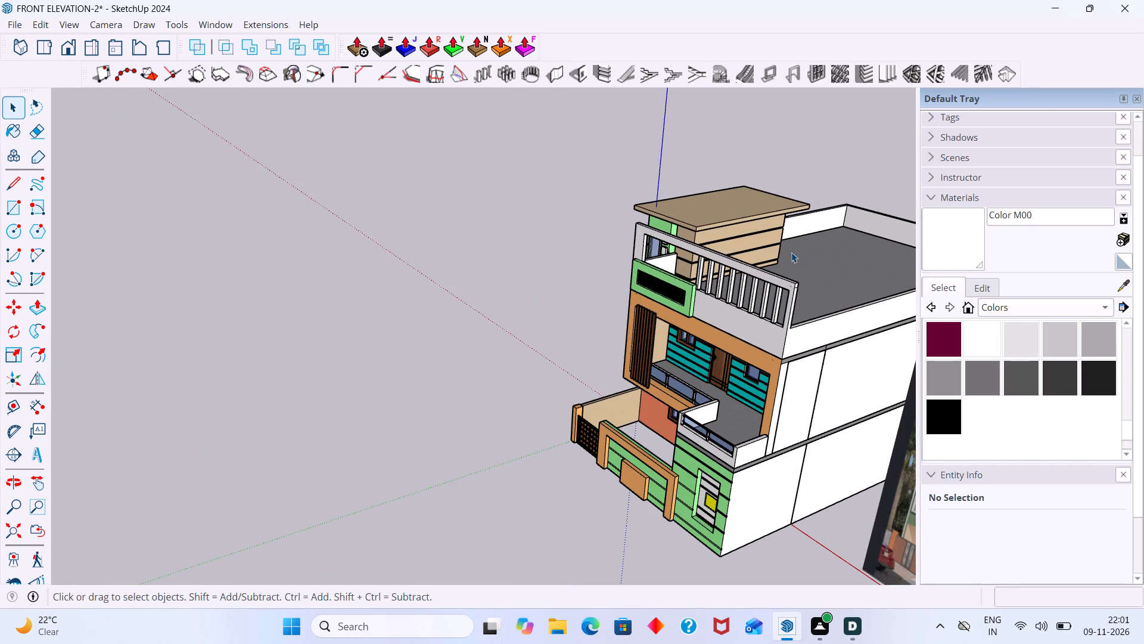
{"action": "middle_click_drag", "start_coordinate": [772, 254], "coordinate": [548, 262], "text": "shift"}
{"action": "middle_click_drag", "start_coordinate": [529, 292], "coordinate": [938, 286]}
{"action": "scroll", "coordinate": [608, 284], "scroll_direction": "up", "scroll_amount": 6}
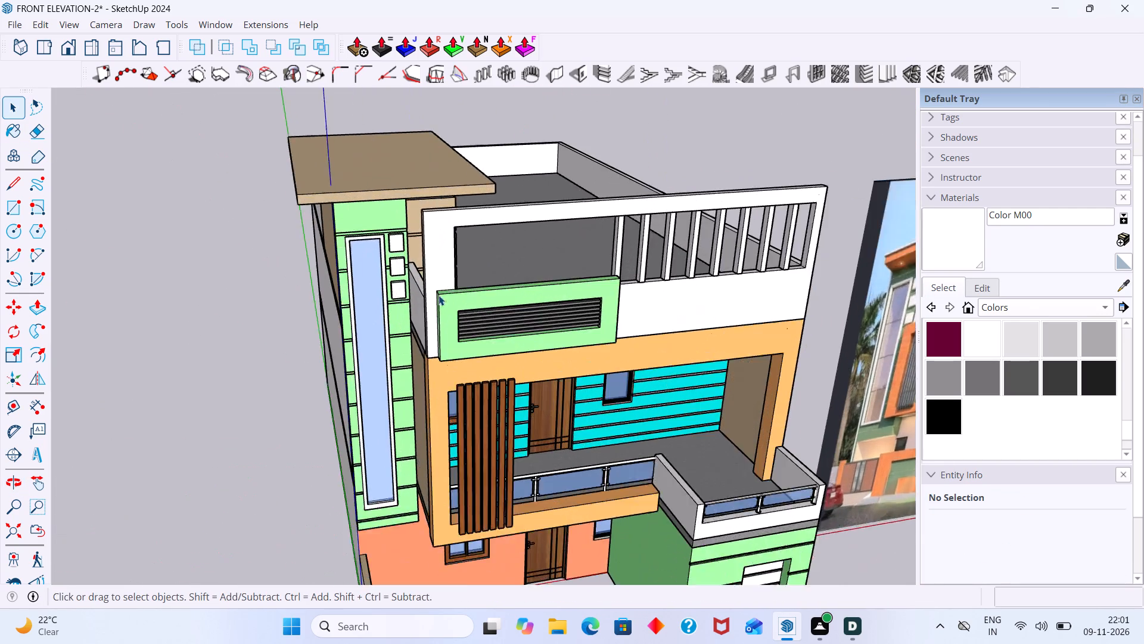
{"action": "scroll", "coordinate": [439, 295], "scroll_direction": "up", "scroll_amount": 3}
{"action": "scroll", "coordinate": [452, 292], "scroll_direction": "down", "scroll_amount": 6}
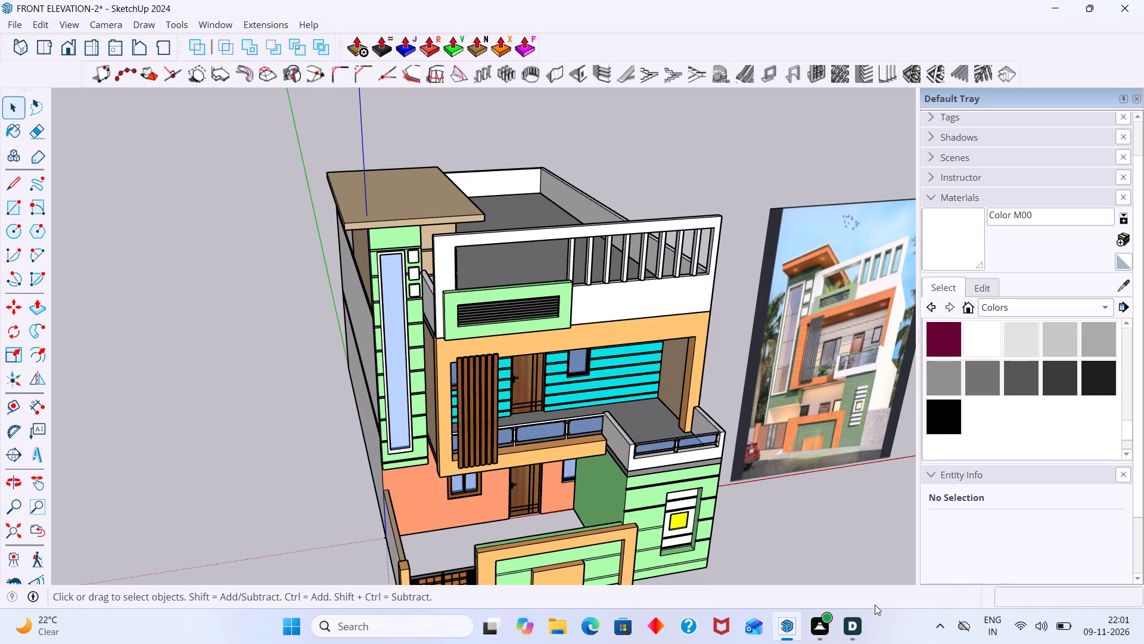
{"action": "scroll", "coordinate": [597, 453], "scroll_direction": "down", "scroll_amount": 7}
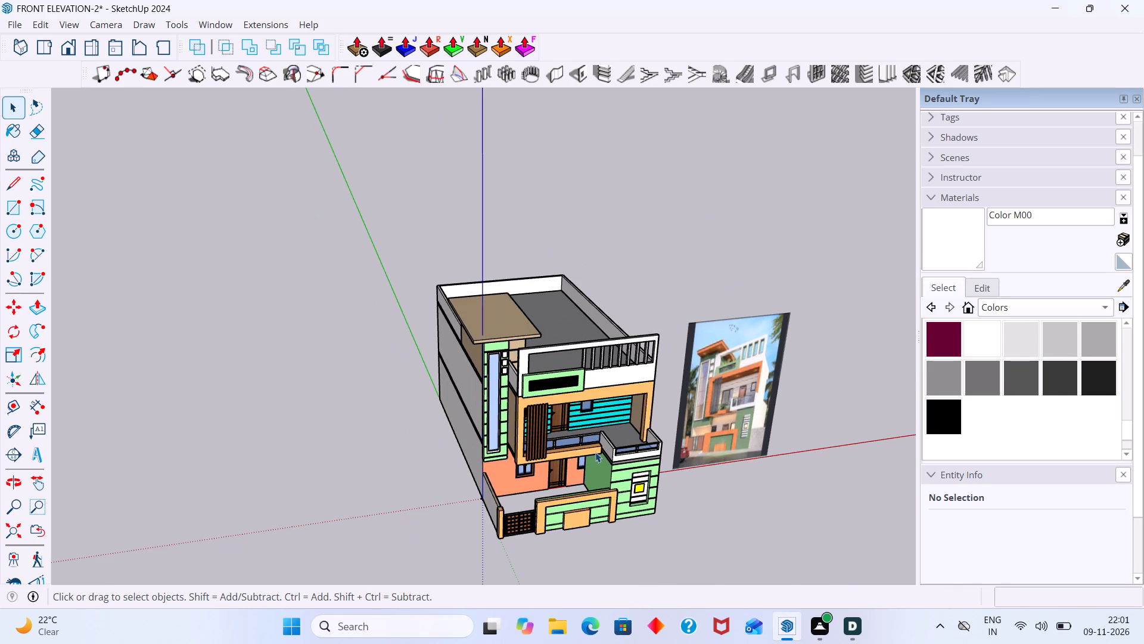
{"action": "middle_click_drag", "start_coordinate": [612, 425], "coordinate": [371, 358], "text": "shift"}
{"action": "scroll", "coordinate": [366, 361], "scroll_direction": "up", "scroll_amount": 7}
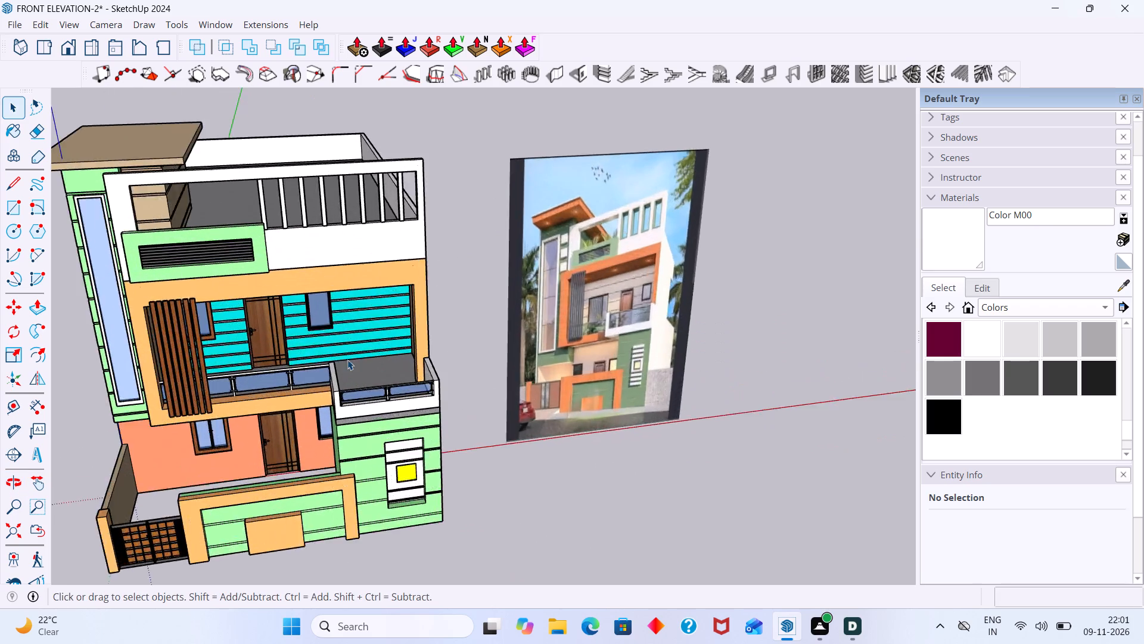
{"action": "scroll", "coordinate": [347, 360], "scroll_direction": "up", "scroll_amount": 18}
{"action": "middle_click_drag", "start_coordinate": [306, 375], "coordinate": [391, 311]}
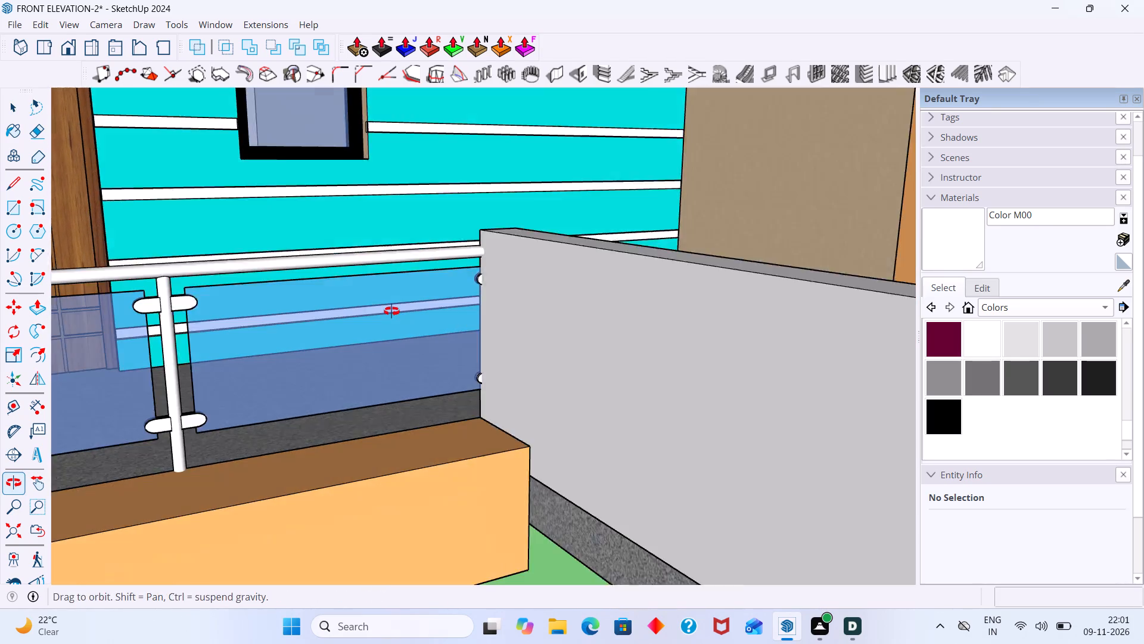
{"action": "middle_click_drag", "start_coordinate": [391, 311], "coordinate": [393, 311]}
{"action": "scroll", "coordinate": [393, 311], "scroll_direction": "up", "scroll_amount": 1}
{"action": "scroll", "coordinate": [393, 311], "scroll_direction": "down", "scroll_amount": 20}
{"action": "scroll", "coordinate": [393, 311], "scroll_direction": "down", "scroll_amount": 7}
{"action": "middle_click", "coordinate": [394, 314]}
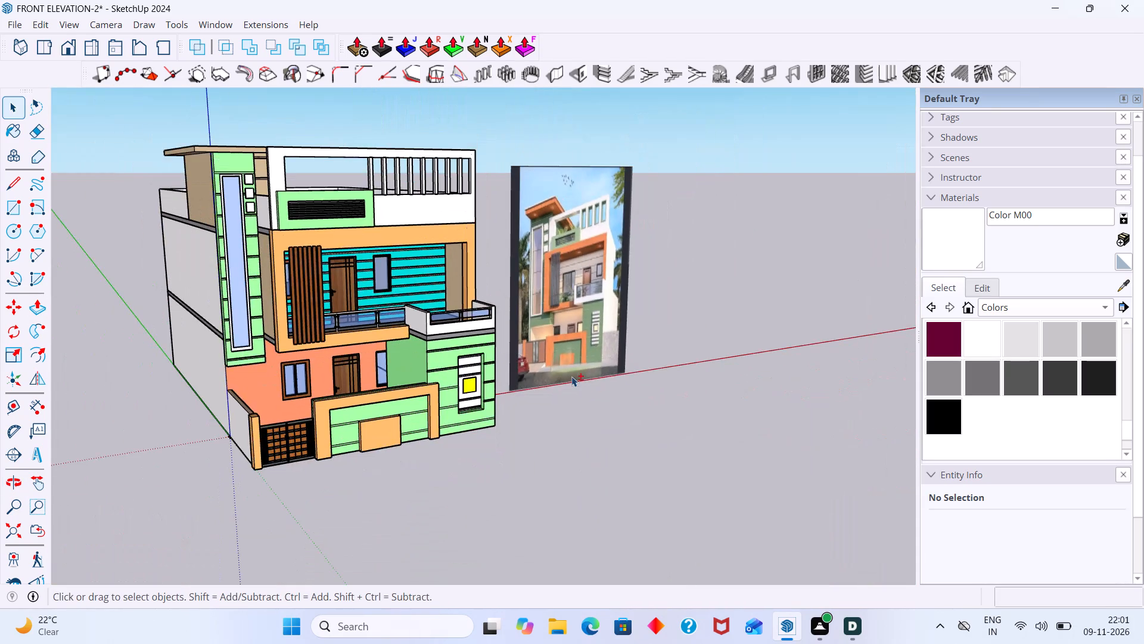
Delete the reference picture standing beside the house.
{"action": "middle_click_drag", "start_coordinate": [571, 376], "coordinate": [496, 373], "text": "shift"}
{"action": "scroll", "coordinate": [508, 364], "scroll_direction": "down", "scroll_amount": 3}
{"action": "left_click", "coordinate": [509, 353]}
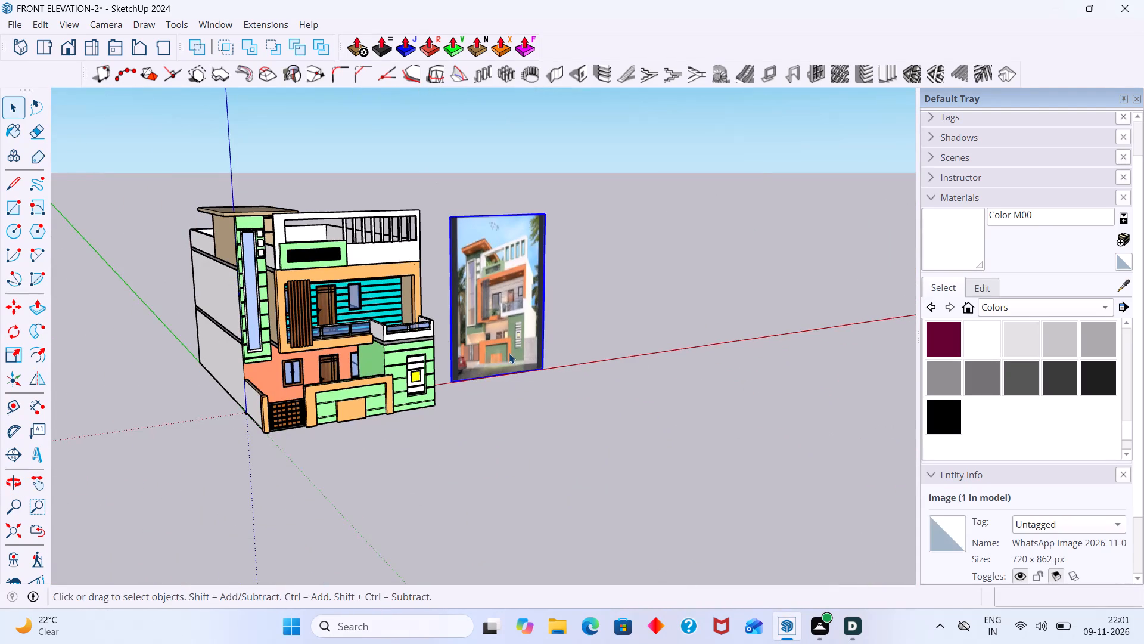
{"action": "key", "text": "Delete"}
Examine the whole house model from the front, side and above.
{"action": "scroll", "coordinate": [457, 345], "scroll_direction": "down", "scroll_amount": 4}
{"action": "middle_click_drag", "start_coordinate": [434, 352], "coordinate": [287, 362]}
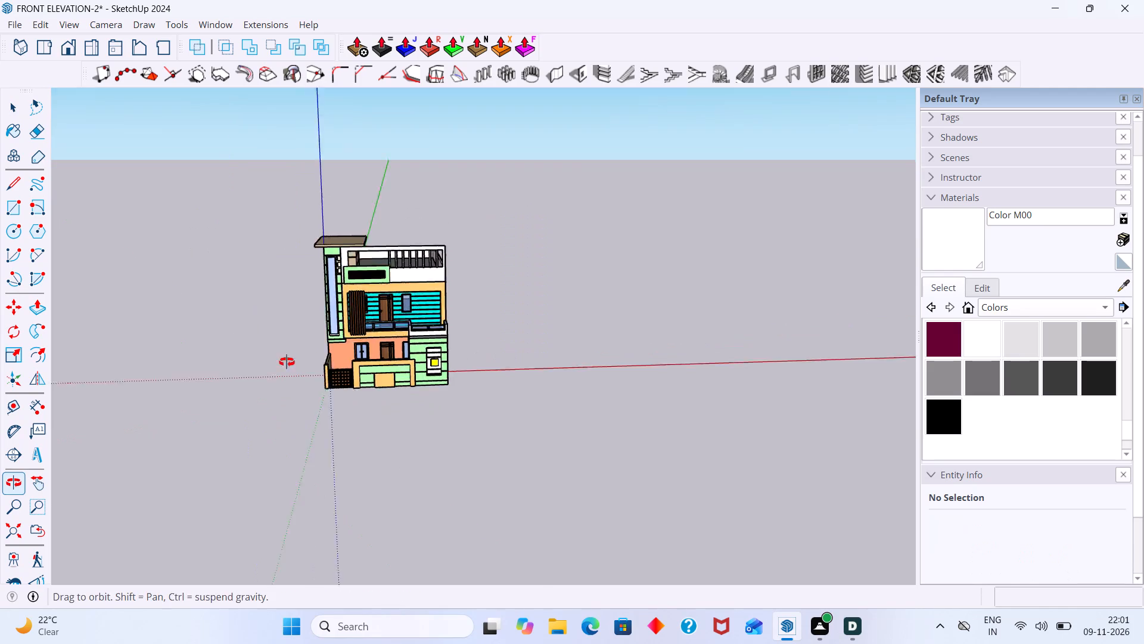
{"action": "middle_click_drag", "start_coordinate": [287, 362], "coordinate": [253, 388]}
{"action": "scroll", "coordinate": [497, 370], "scroll_direction": "down", "scroll_amount": 4}
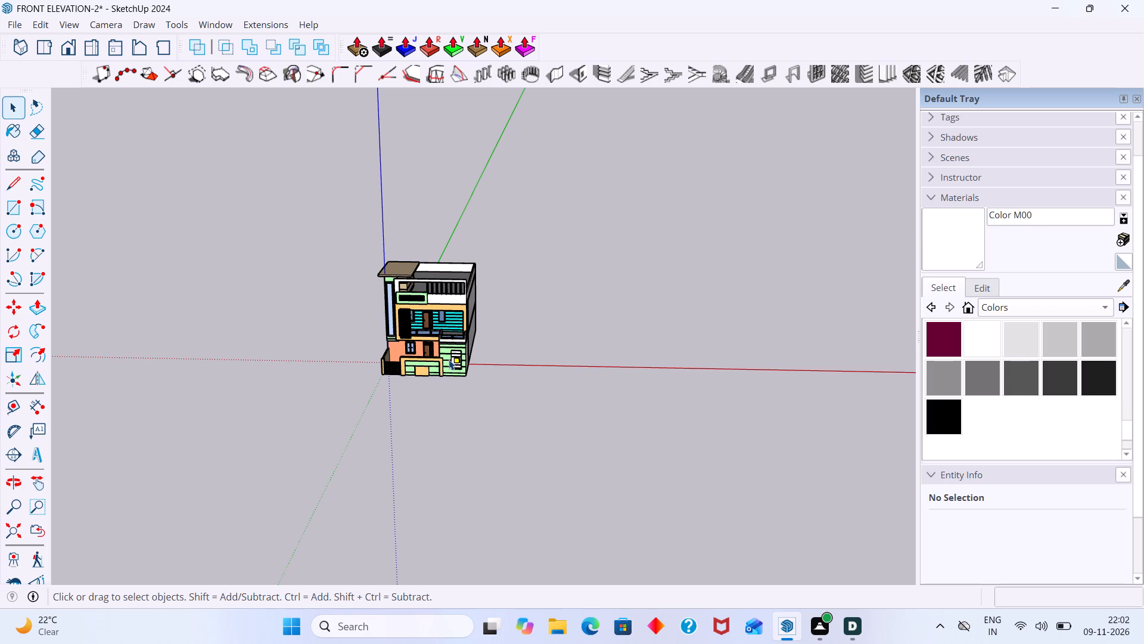
{"action": "scroll", "coordinate": [449, 293], "scroll_direction": "up", "scroll_amount": 2}
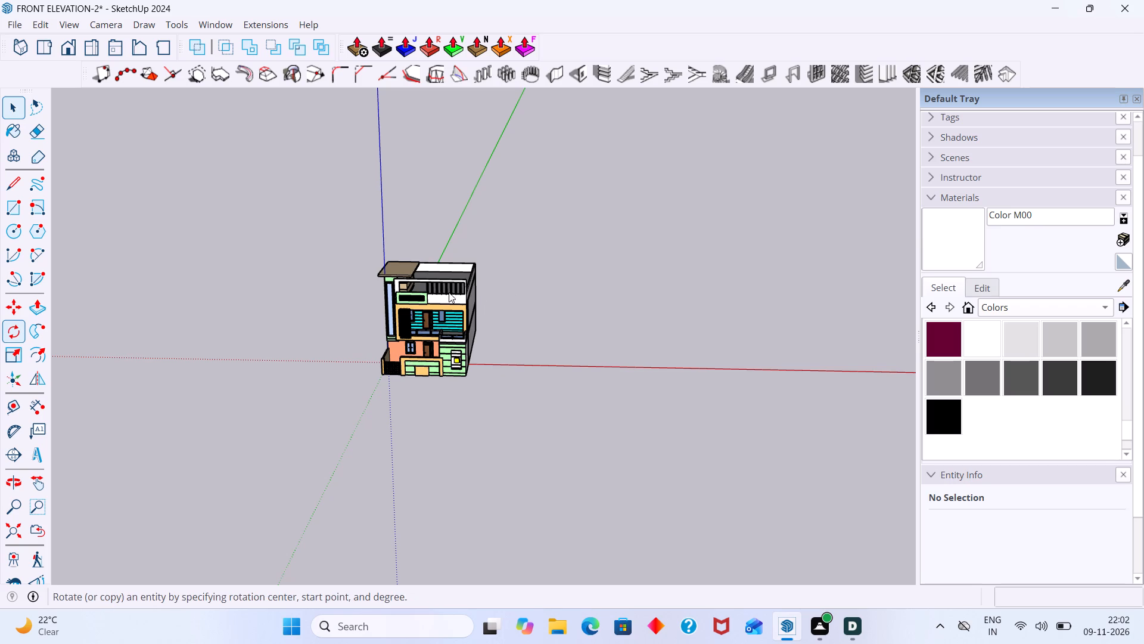
{"action": "scroll", "coordinate": [449, 292], "scroll_direction": "up", "scroll_amount": 5}
{"action": "middle_click_drag", "start_coordinate": [487, 296], "coordinate": [226, 333]}
{"action": "scroll", "coordinate": [440, 346], "scroll_direction": "down", "scroll_amount": 4}
{"action": "middle_click_drag", "start_coordinate": [439, 355], "coordinate": [277, 355]}
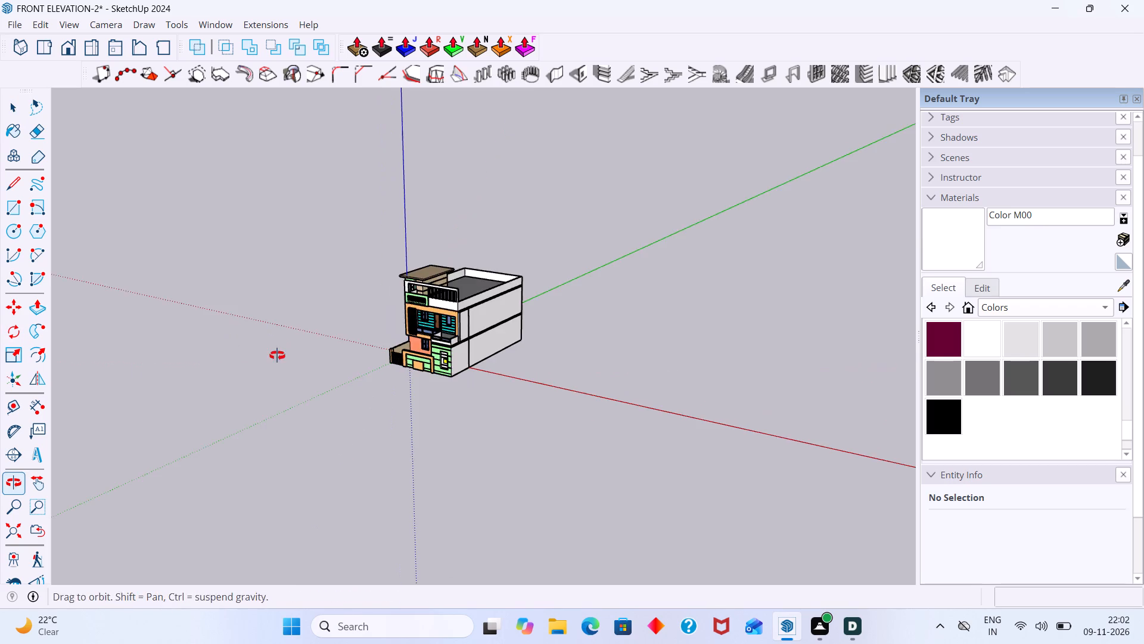
{"action": "middle_click_drag", "start_coordinate": [277, 355], "coordinate": [288, 361]}
{"action": "scroll", "coordinate": [617, 378], "scroll_direction": "up", "scroll_amount": 4}
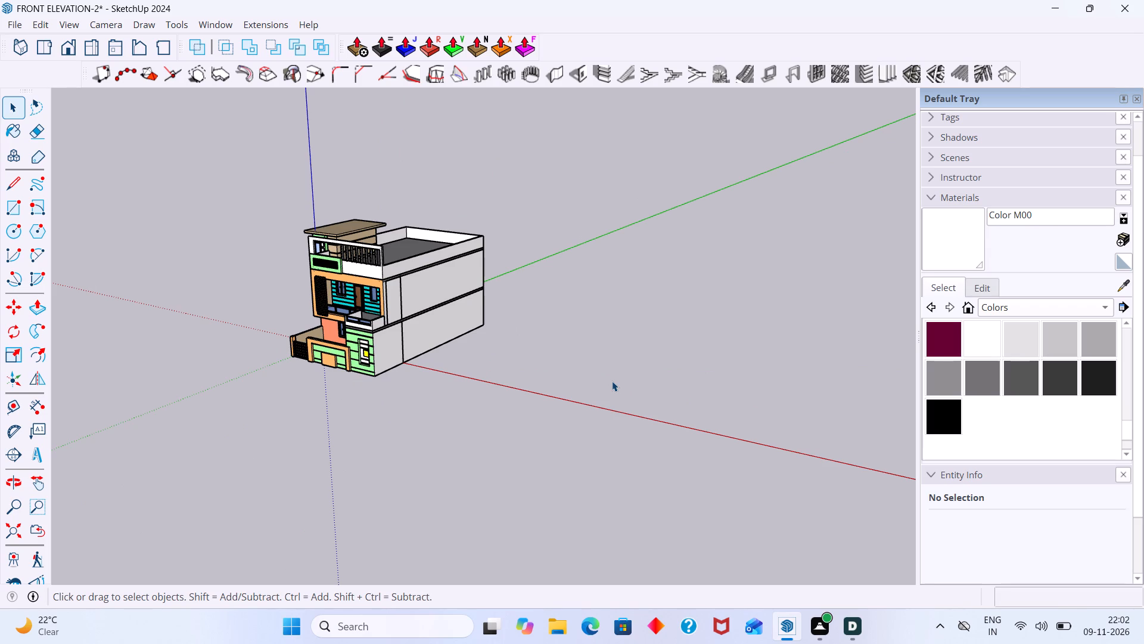
{"action": "middle_click_drag", "start_coordinate": [581, 494], "coordinate": [632, 496]}
{"action": "scroll", "coordinate": [606, 457], "scroll_direction": "up", "scroll_amount": 1}
{"action": "scroll", "coordinate": [605, 457], "scroll_direction": "down", "scroll_amount": 5}
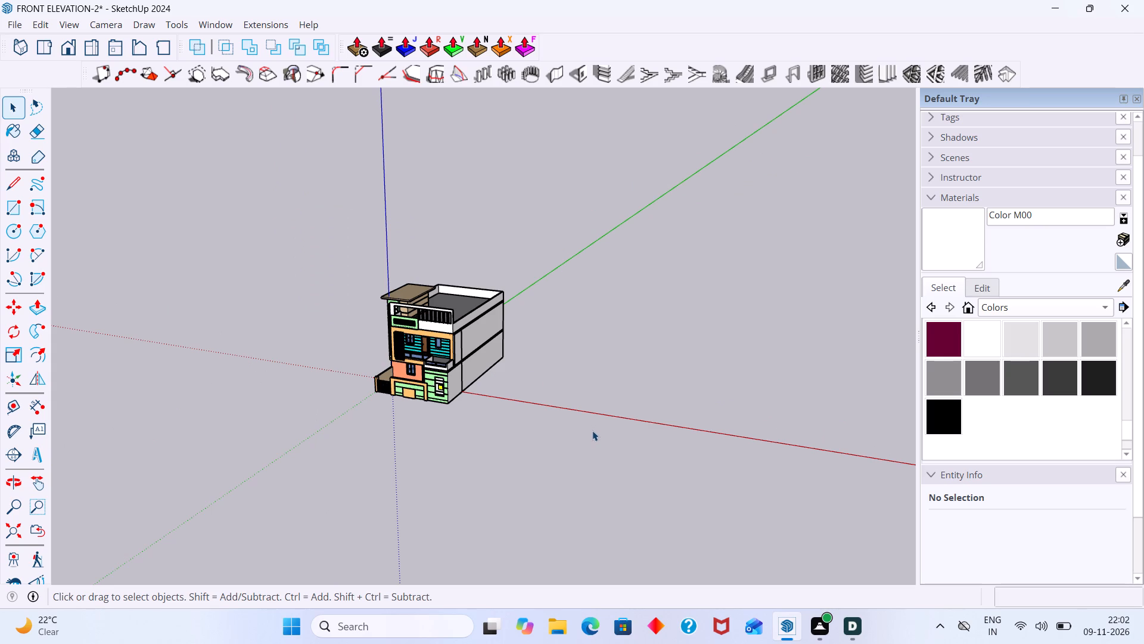
{"action": "scroll", "coordinate": [599, 414], "scroll_direction": "down", "scroll_amount": 2}
{"action": "middle_click_drag", "start_coordinate": [601, 413], "coordinate": [720, 384]}
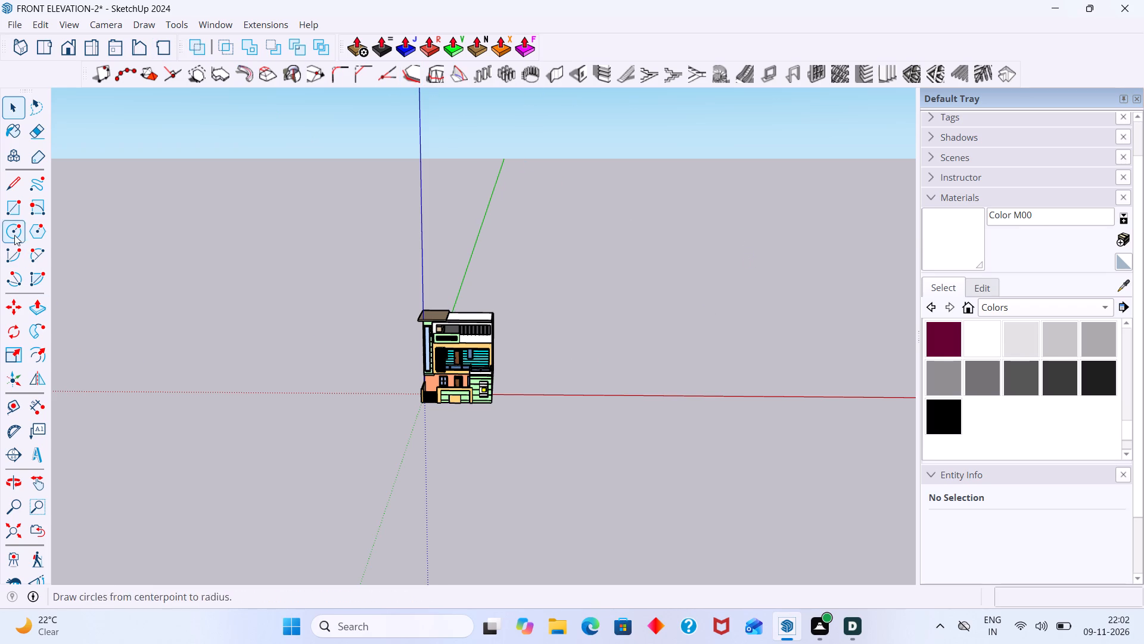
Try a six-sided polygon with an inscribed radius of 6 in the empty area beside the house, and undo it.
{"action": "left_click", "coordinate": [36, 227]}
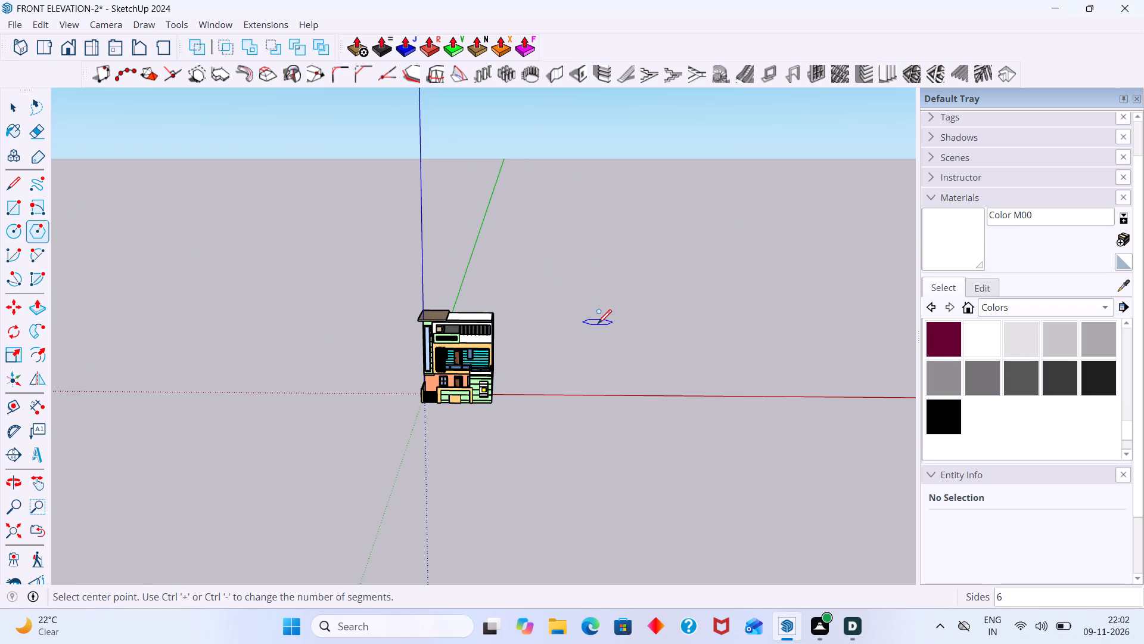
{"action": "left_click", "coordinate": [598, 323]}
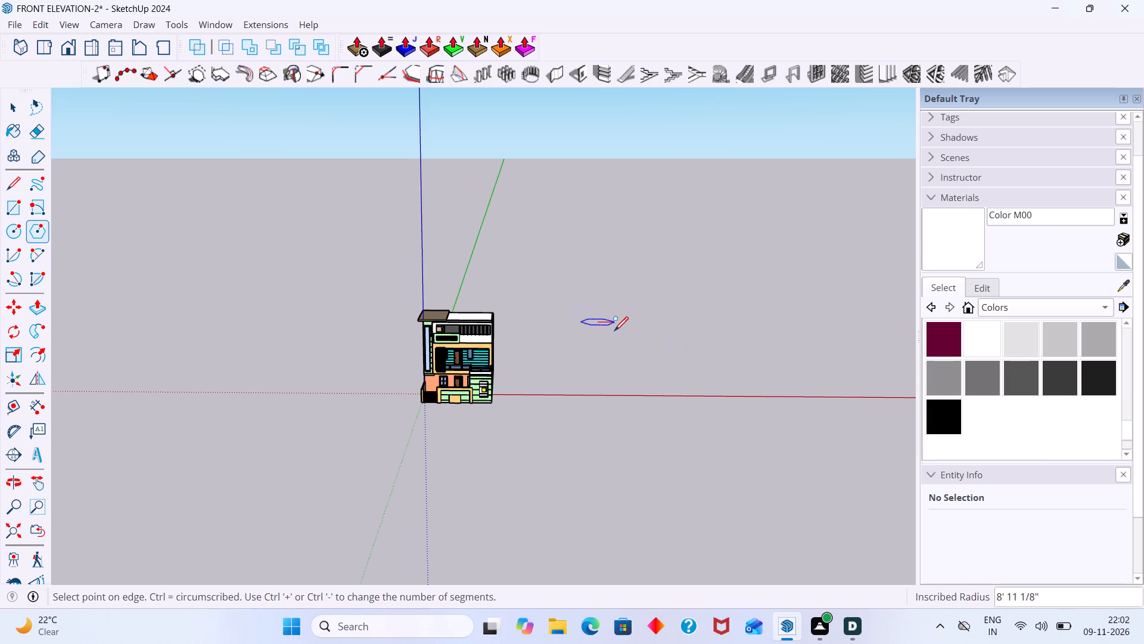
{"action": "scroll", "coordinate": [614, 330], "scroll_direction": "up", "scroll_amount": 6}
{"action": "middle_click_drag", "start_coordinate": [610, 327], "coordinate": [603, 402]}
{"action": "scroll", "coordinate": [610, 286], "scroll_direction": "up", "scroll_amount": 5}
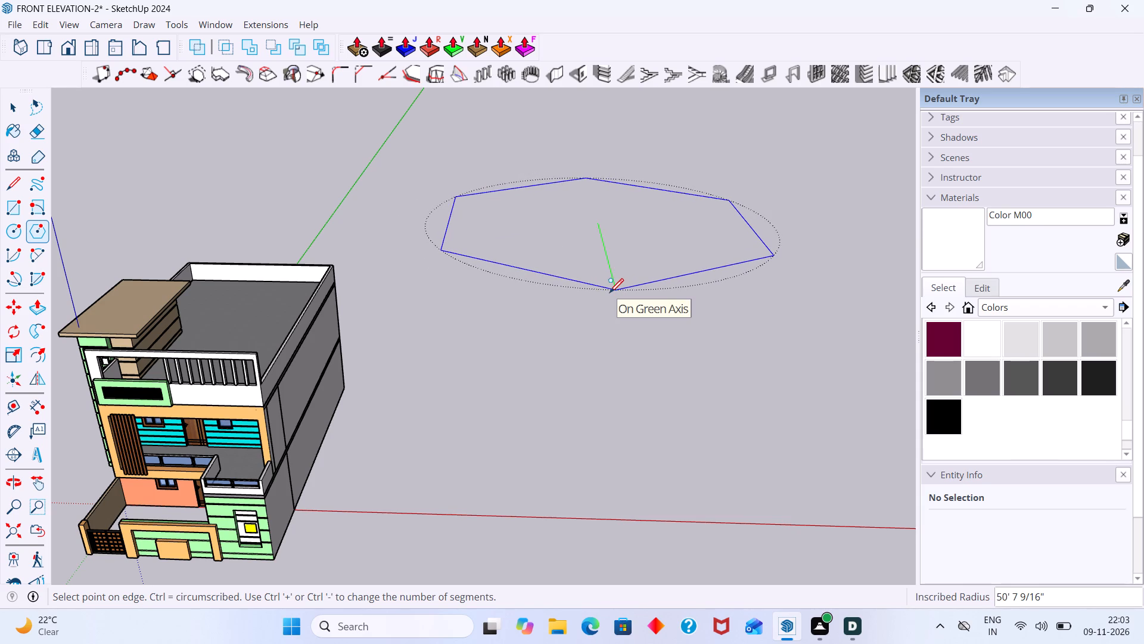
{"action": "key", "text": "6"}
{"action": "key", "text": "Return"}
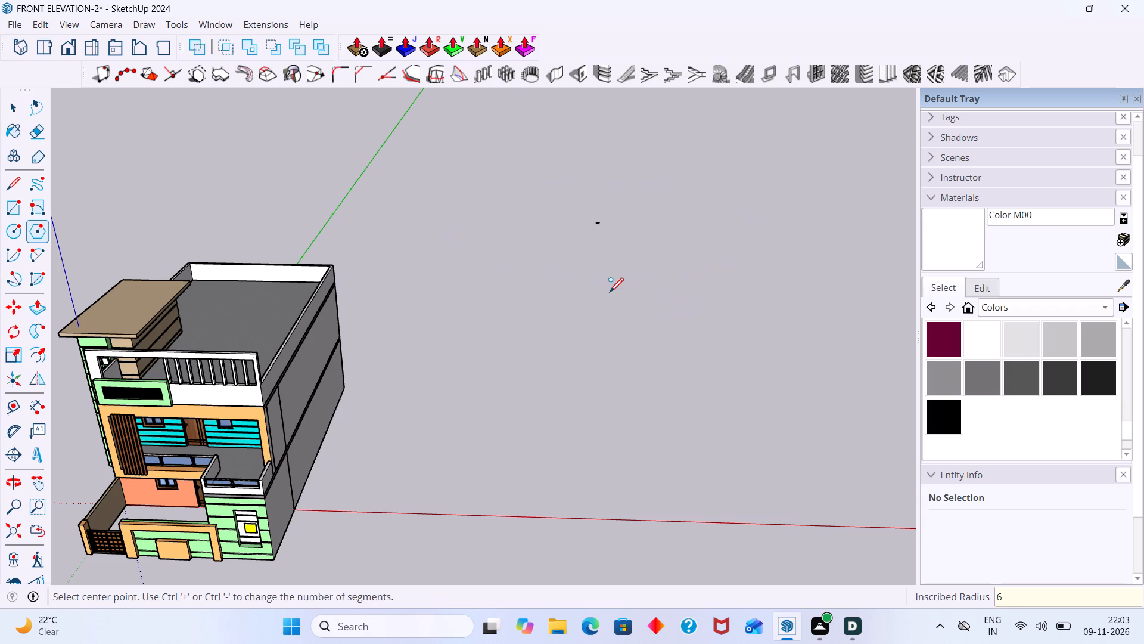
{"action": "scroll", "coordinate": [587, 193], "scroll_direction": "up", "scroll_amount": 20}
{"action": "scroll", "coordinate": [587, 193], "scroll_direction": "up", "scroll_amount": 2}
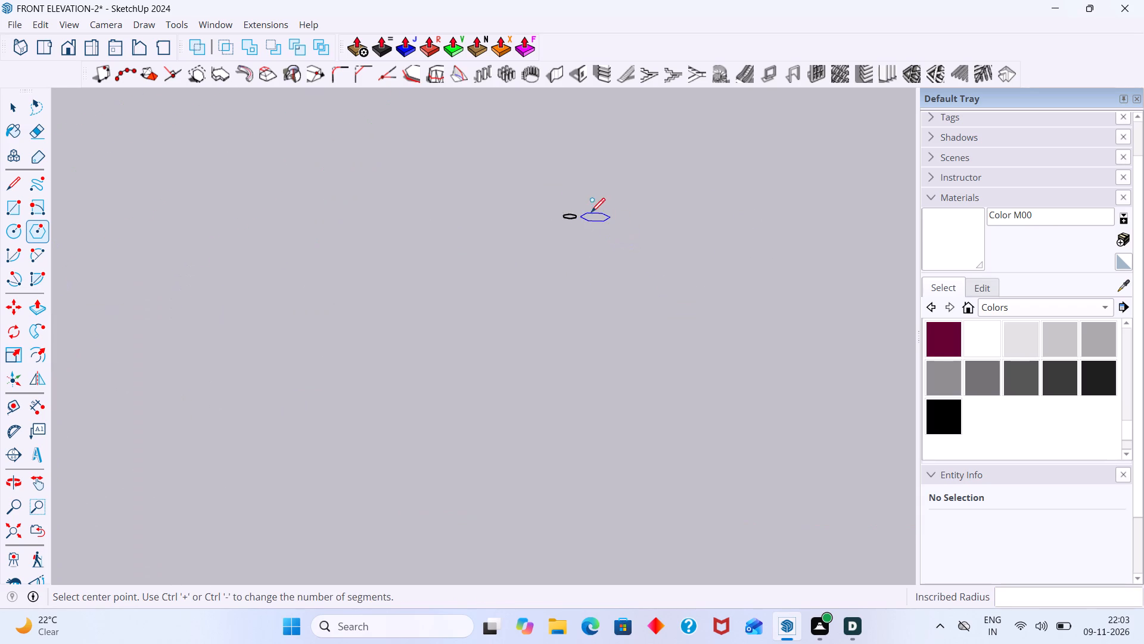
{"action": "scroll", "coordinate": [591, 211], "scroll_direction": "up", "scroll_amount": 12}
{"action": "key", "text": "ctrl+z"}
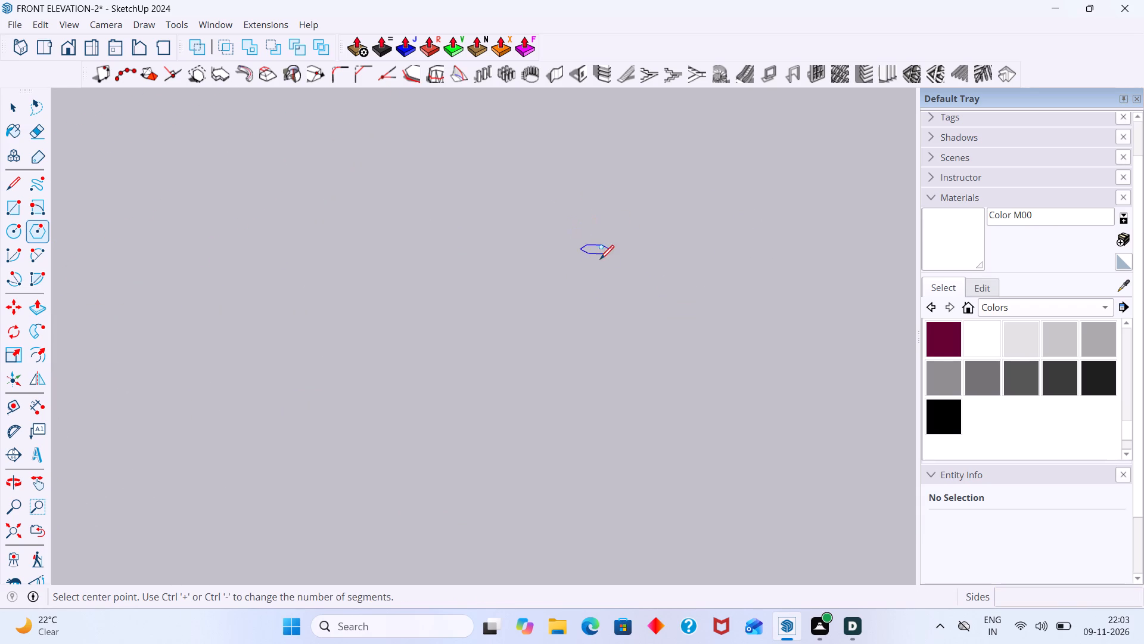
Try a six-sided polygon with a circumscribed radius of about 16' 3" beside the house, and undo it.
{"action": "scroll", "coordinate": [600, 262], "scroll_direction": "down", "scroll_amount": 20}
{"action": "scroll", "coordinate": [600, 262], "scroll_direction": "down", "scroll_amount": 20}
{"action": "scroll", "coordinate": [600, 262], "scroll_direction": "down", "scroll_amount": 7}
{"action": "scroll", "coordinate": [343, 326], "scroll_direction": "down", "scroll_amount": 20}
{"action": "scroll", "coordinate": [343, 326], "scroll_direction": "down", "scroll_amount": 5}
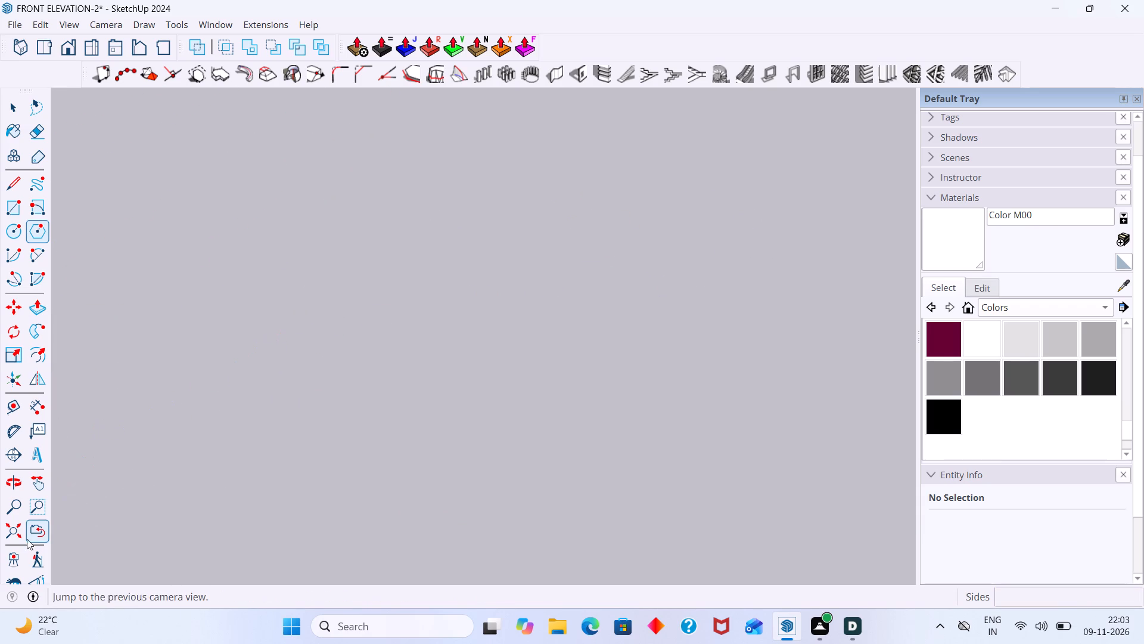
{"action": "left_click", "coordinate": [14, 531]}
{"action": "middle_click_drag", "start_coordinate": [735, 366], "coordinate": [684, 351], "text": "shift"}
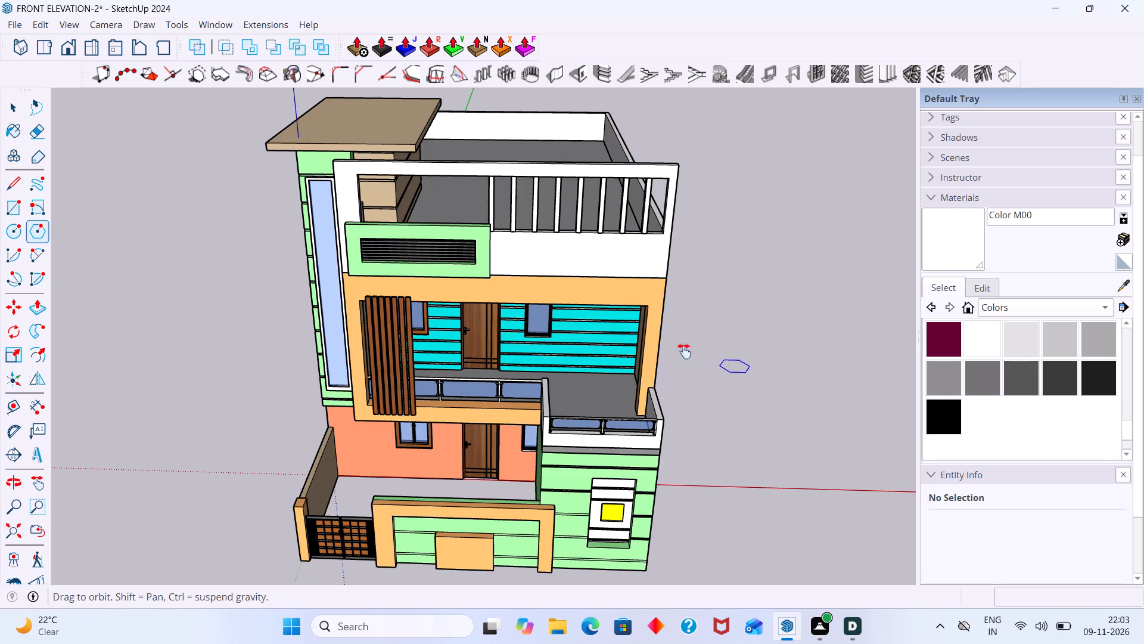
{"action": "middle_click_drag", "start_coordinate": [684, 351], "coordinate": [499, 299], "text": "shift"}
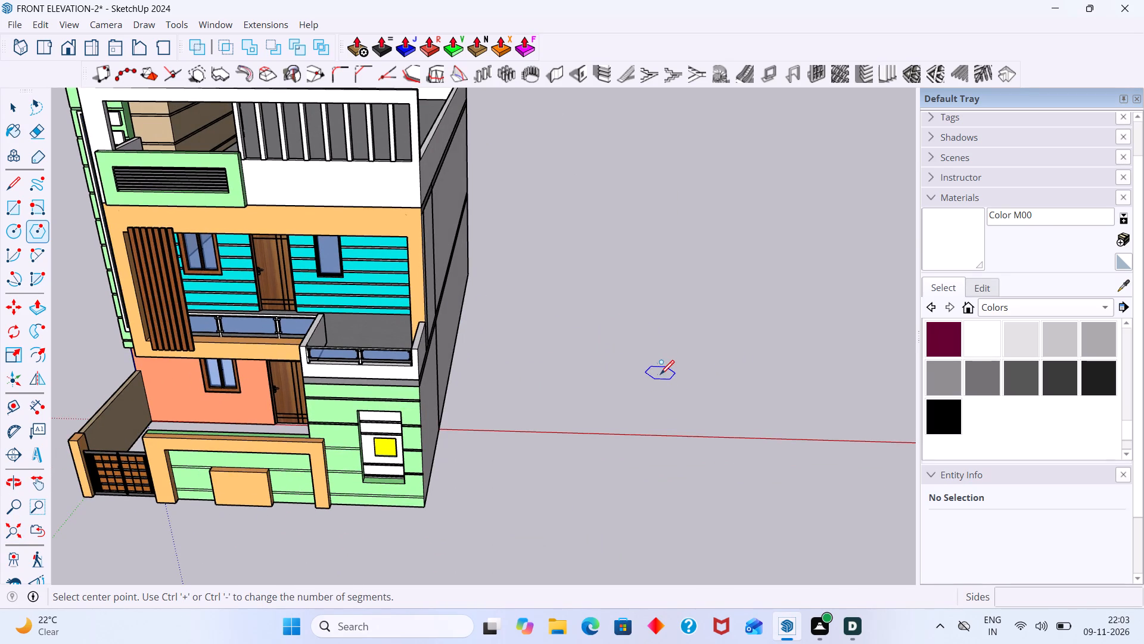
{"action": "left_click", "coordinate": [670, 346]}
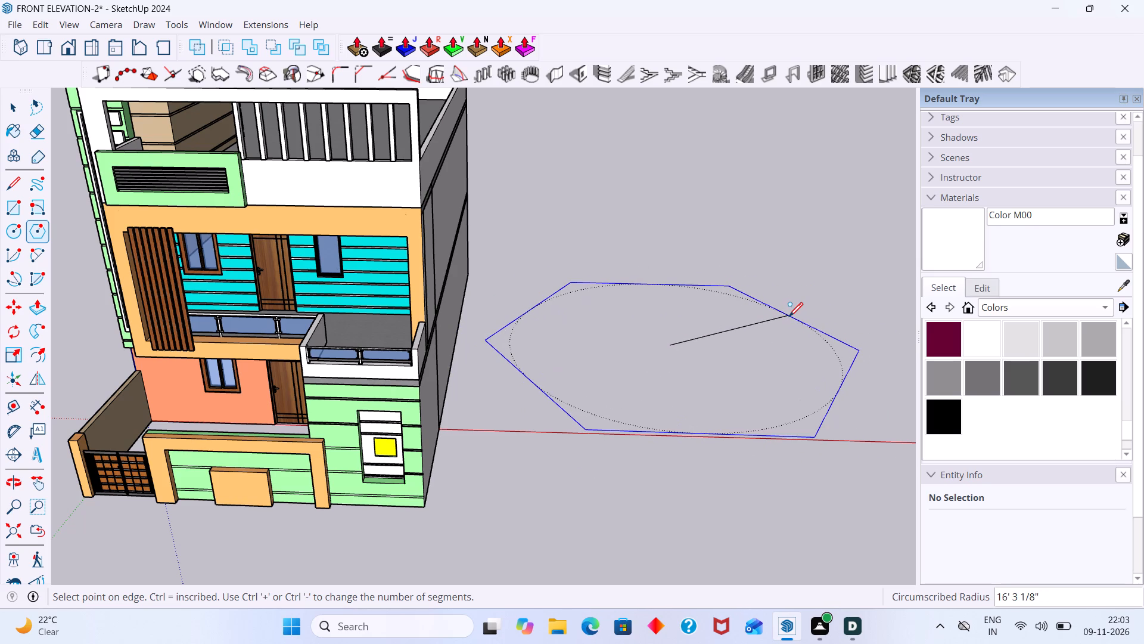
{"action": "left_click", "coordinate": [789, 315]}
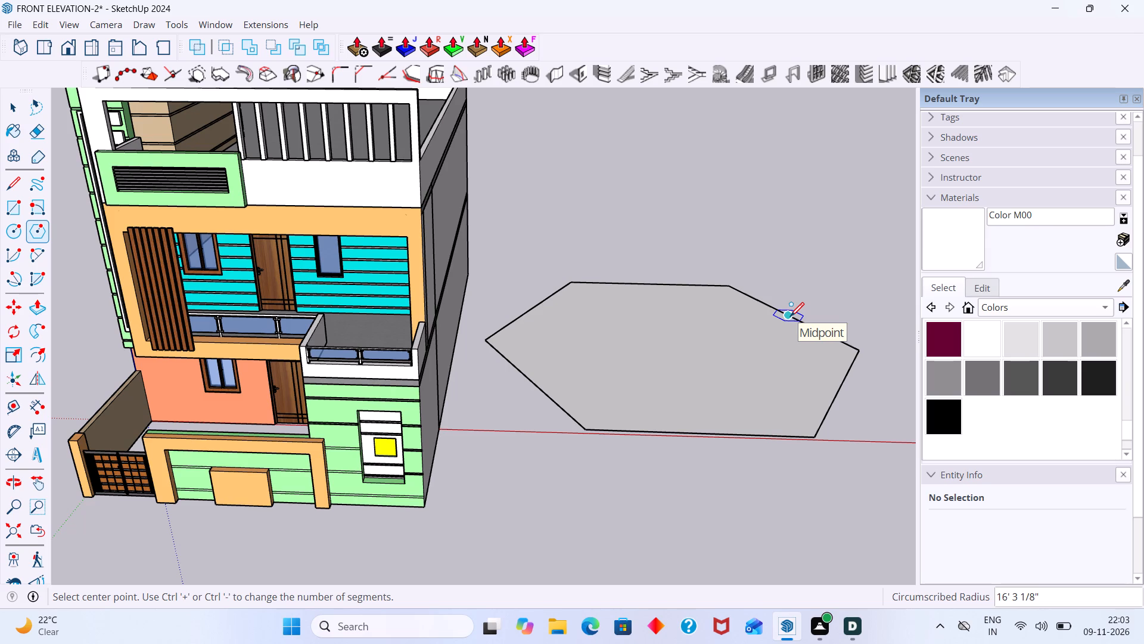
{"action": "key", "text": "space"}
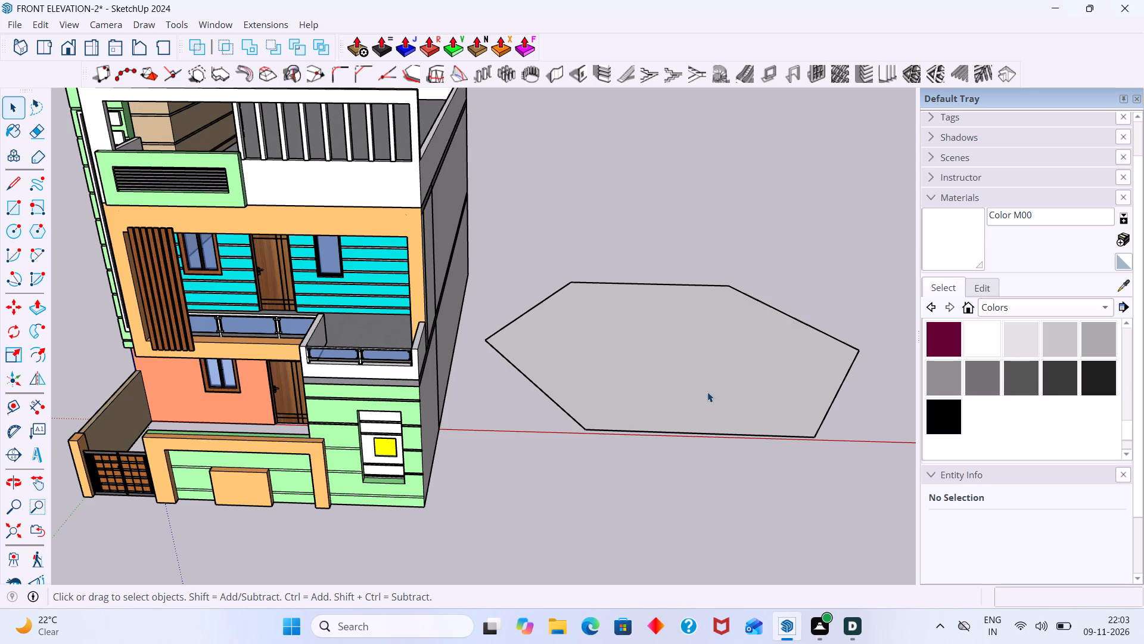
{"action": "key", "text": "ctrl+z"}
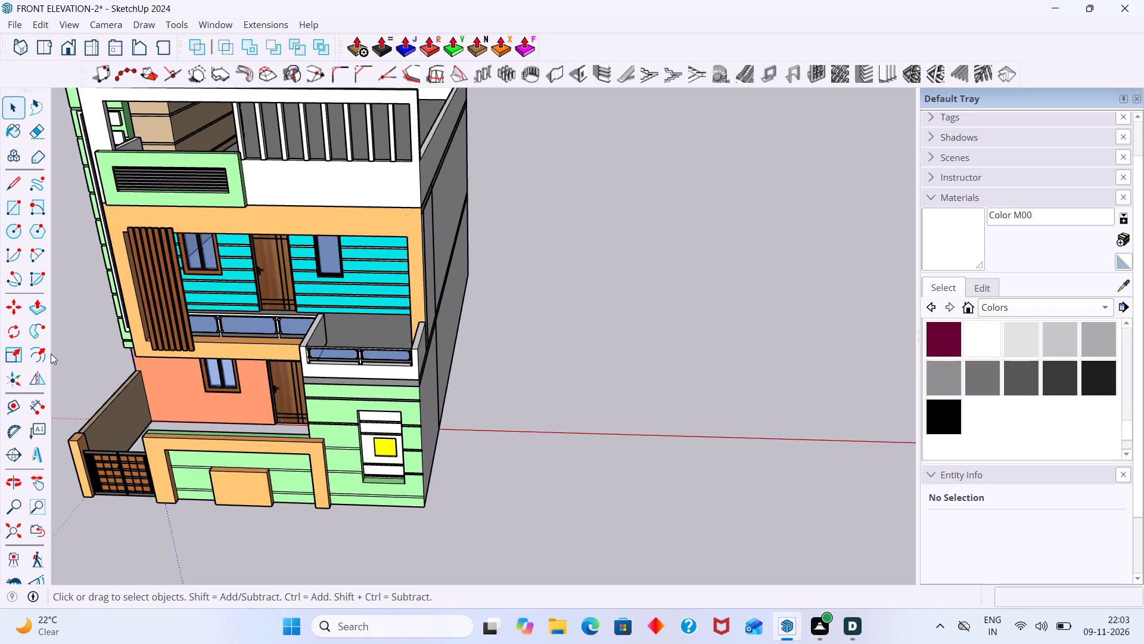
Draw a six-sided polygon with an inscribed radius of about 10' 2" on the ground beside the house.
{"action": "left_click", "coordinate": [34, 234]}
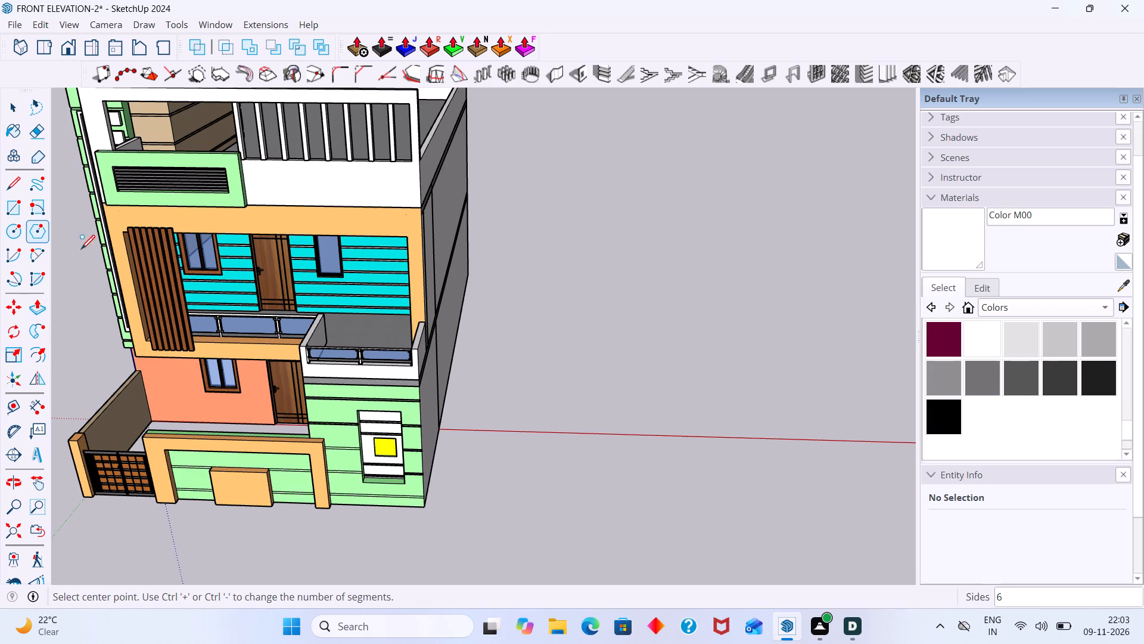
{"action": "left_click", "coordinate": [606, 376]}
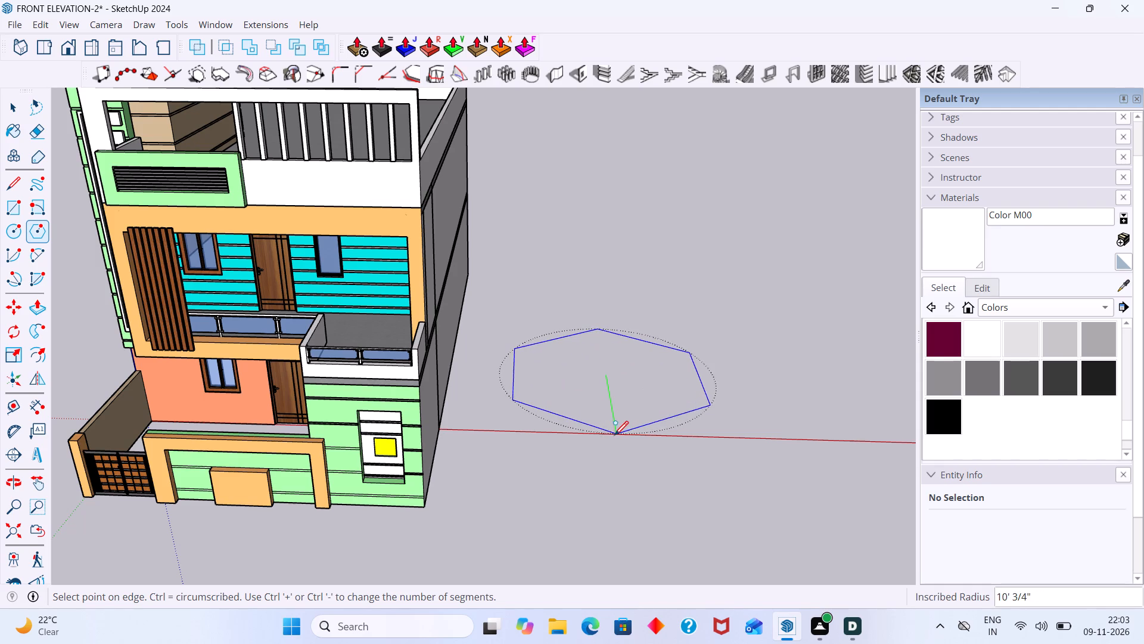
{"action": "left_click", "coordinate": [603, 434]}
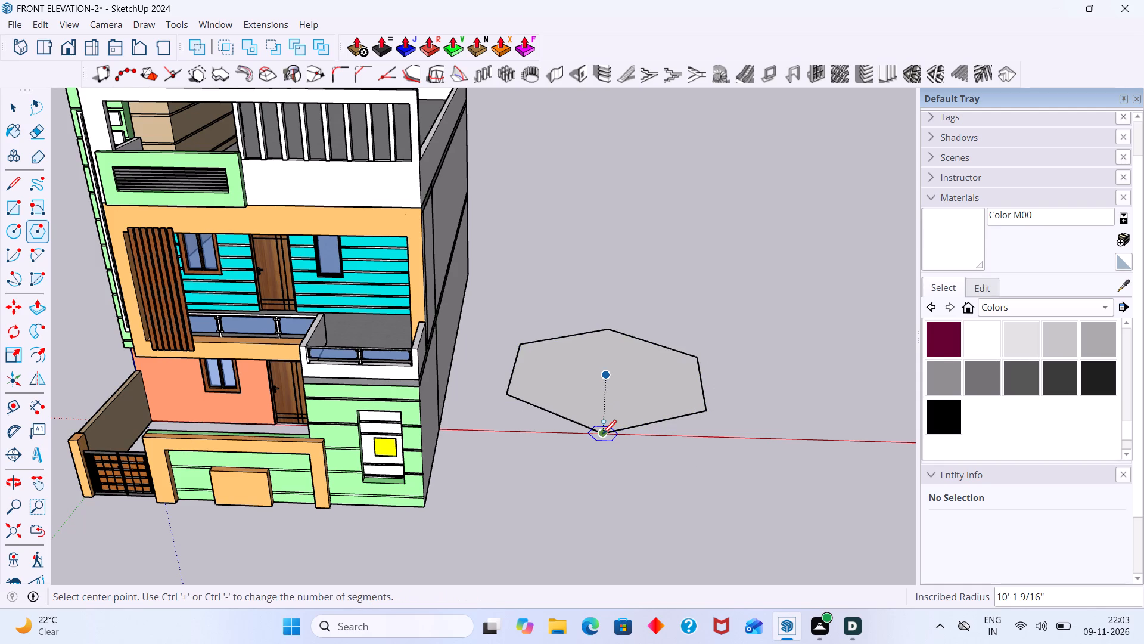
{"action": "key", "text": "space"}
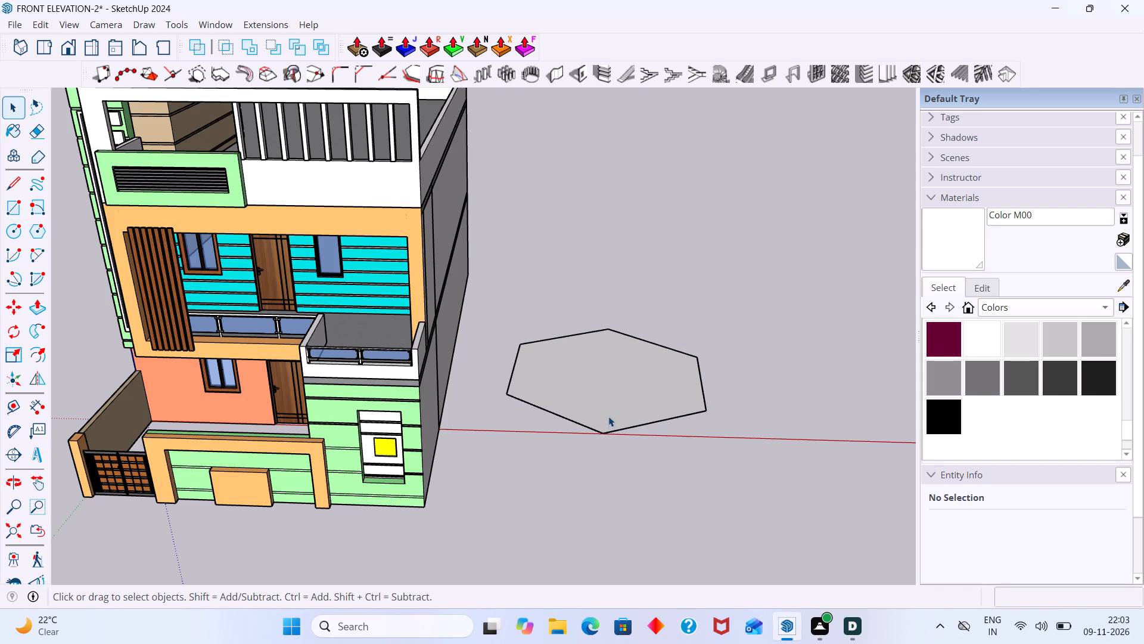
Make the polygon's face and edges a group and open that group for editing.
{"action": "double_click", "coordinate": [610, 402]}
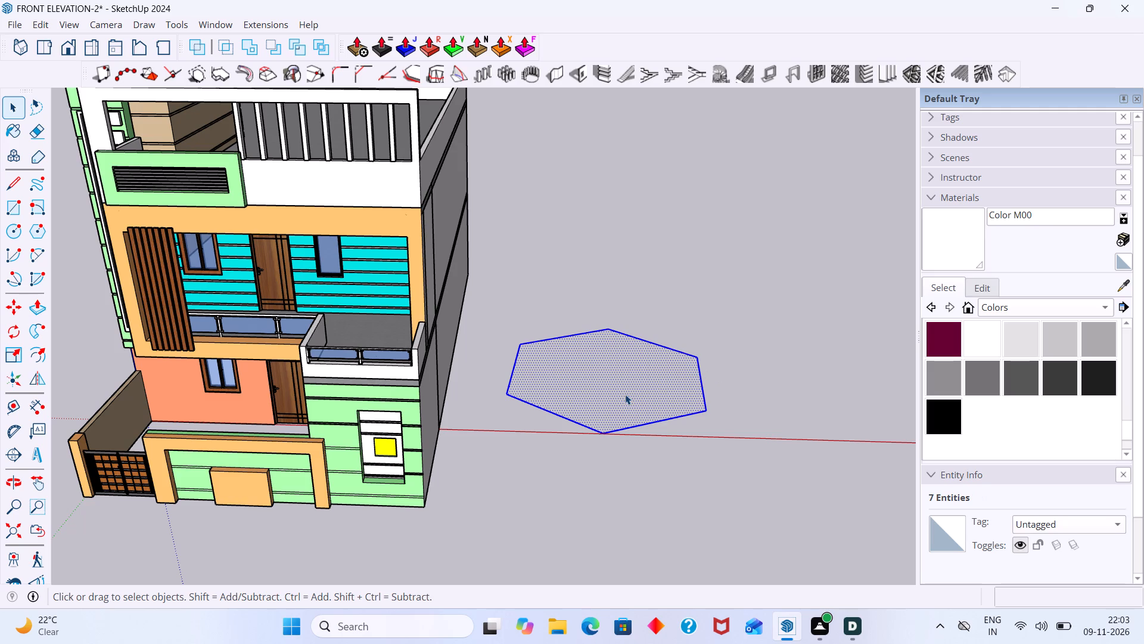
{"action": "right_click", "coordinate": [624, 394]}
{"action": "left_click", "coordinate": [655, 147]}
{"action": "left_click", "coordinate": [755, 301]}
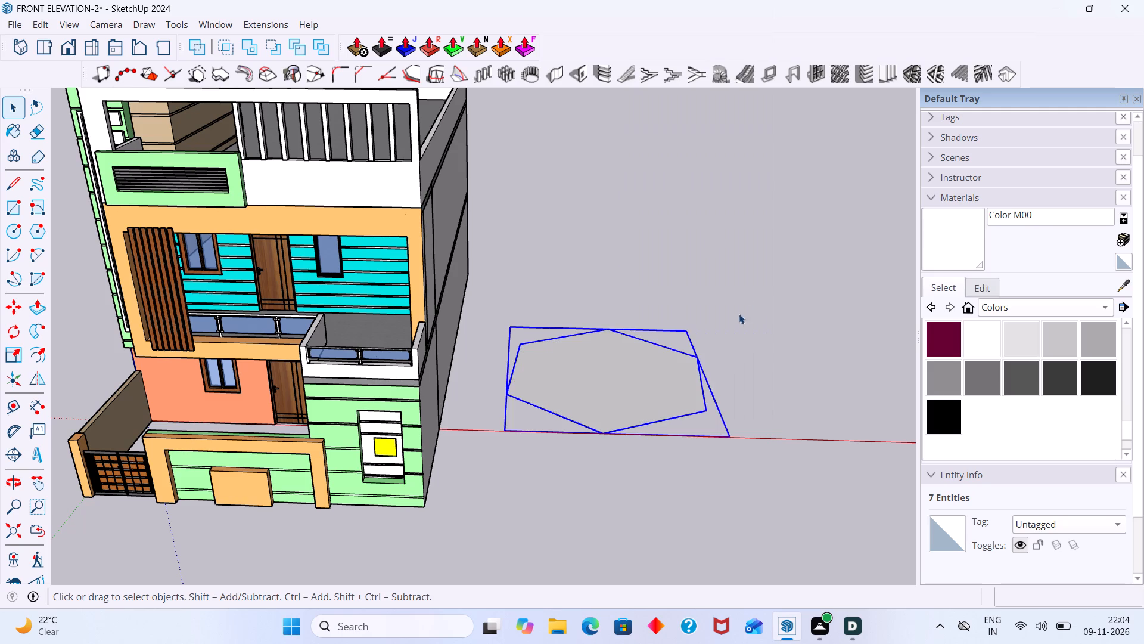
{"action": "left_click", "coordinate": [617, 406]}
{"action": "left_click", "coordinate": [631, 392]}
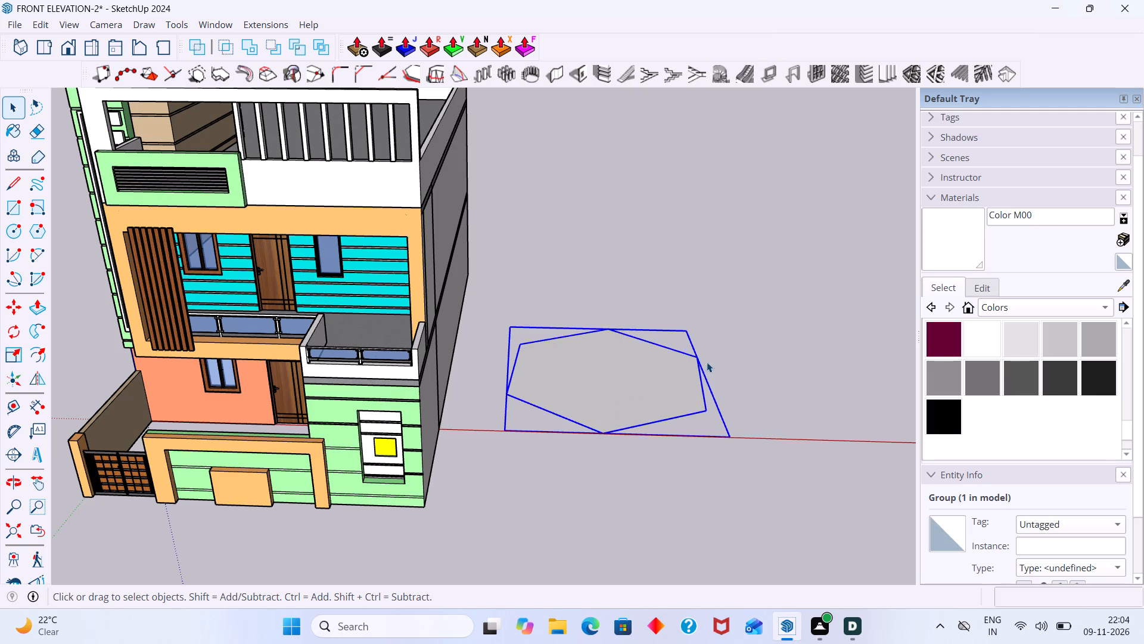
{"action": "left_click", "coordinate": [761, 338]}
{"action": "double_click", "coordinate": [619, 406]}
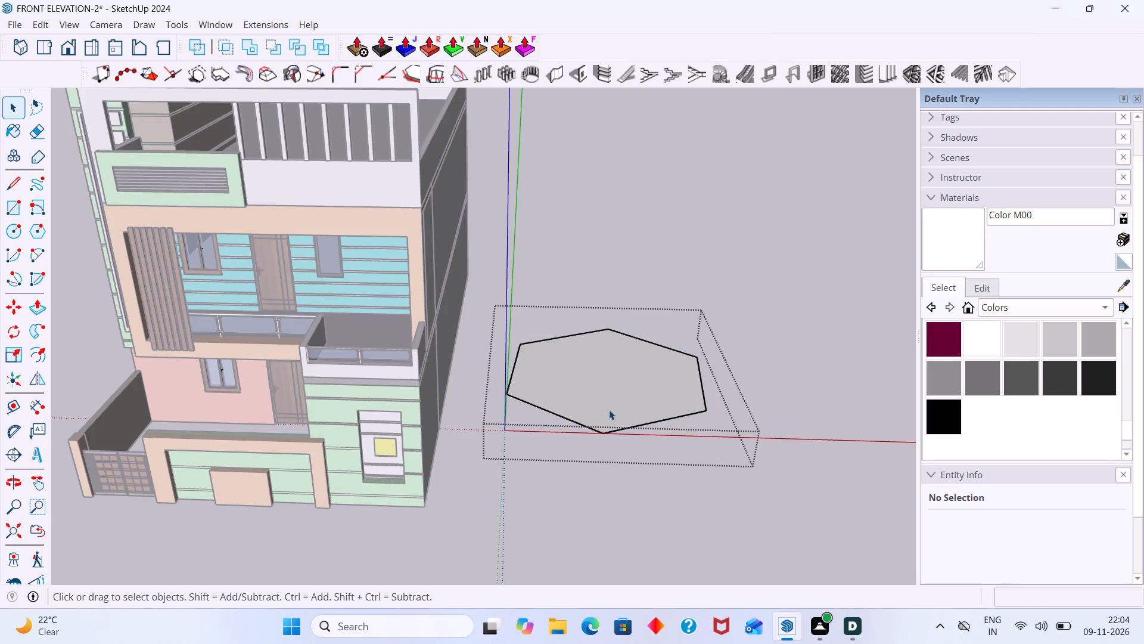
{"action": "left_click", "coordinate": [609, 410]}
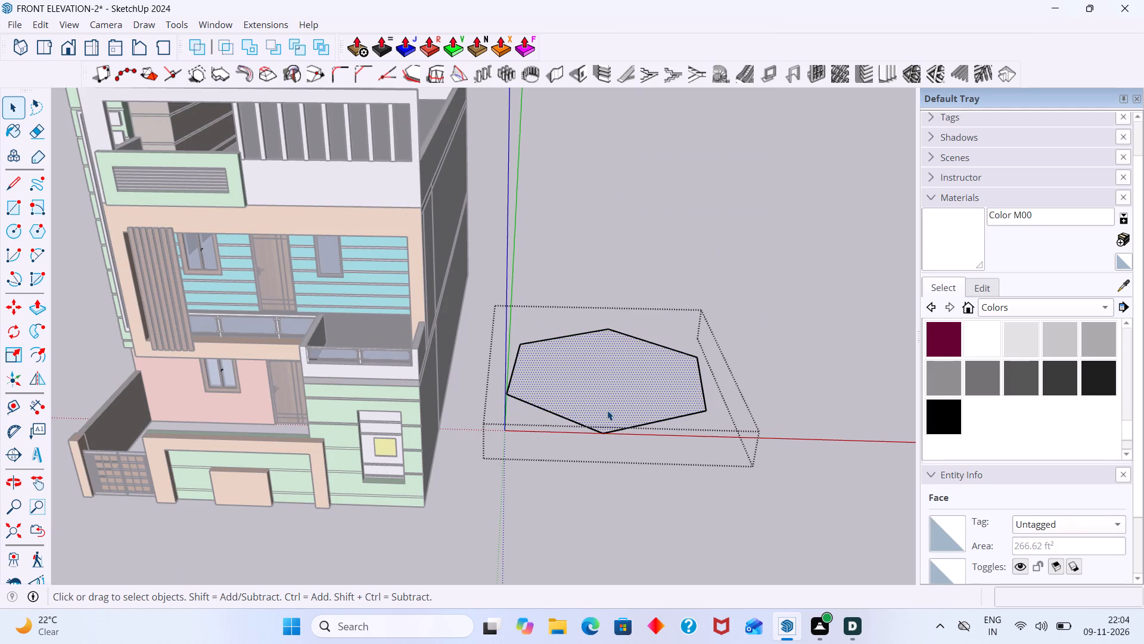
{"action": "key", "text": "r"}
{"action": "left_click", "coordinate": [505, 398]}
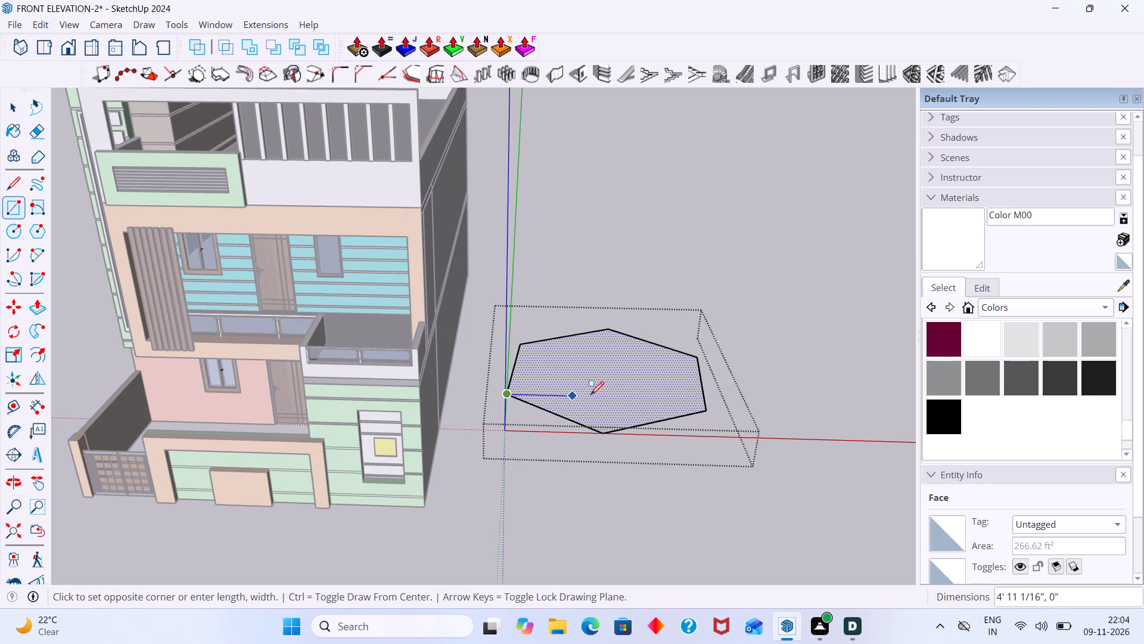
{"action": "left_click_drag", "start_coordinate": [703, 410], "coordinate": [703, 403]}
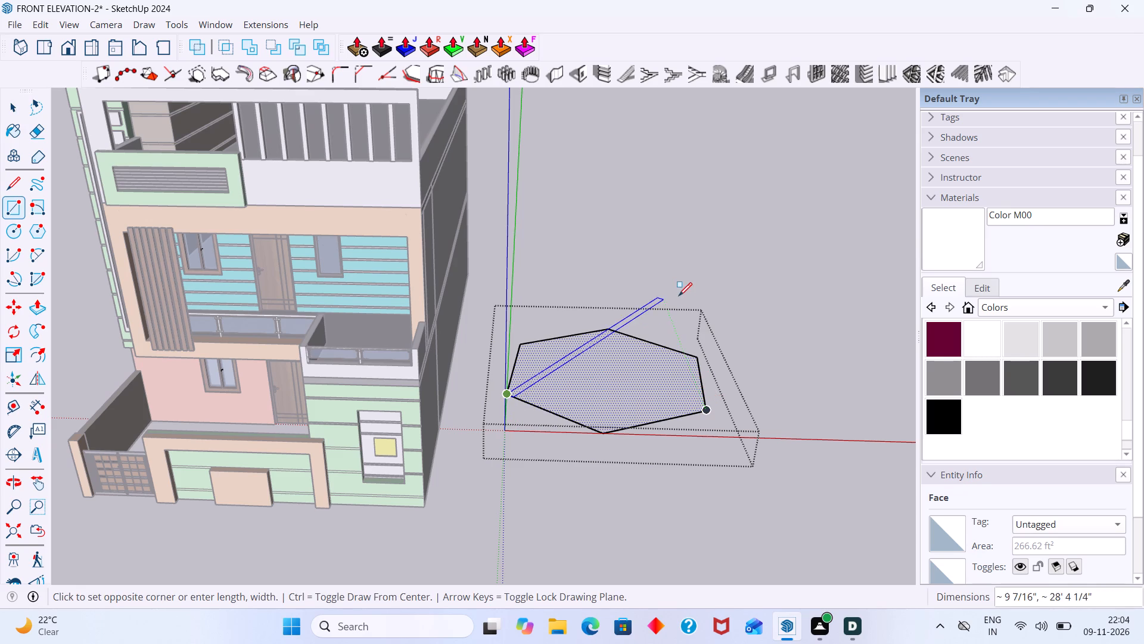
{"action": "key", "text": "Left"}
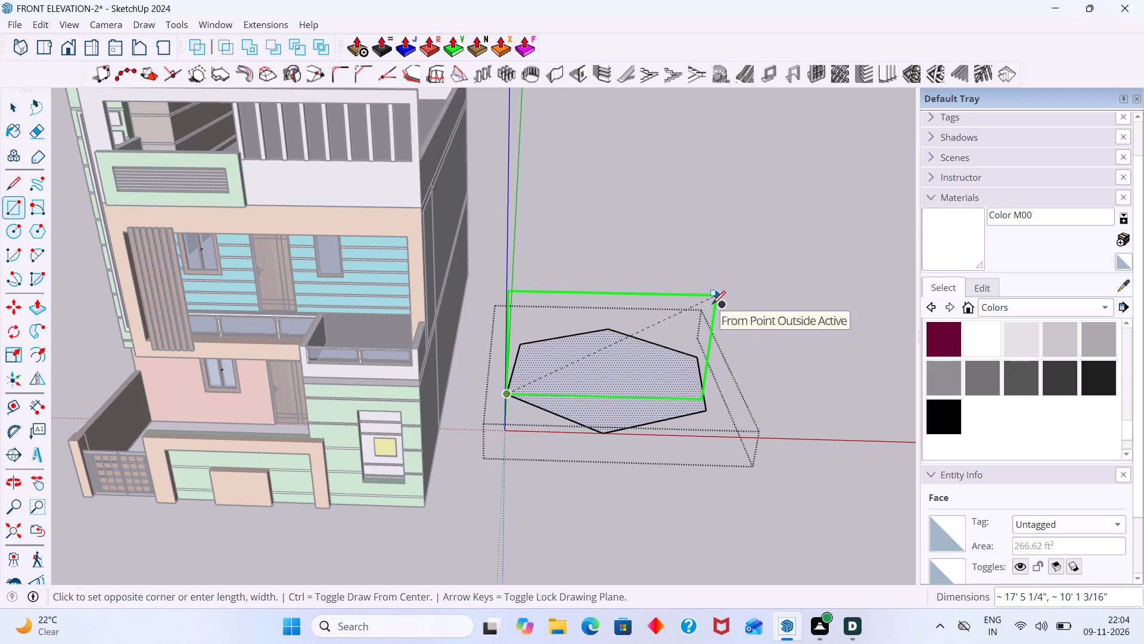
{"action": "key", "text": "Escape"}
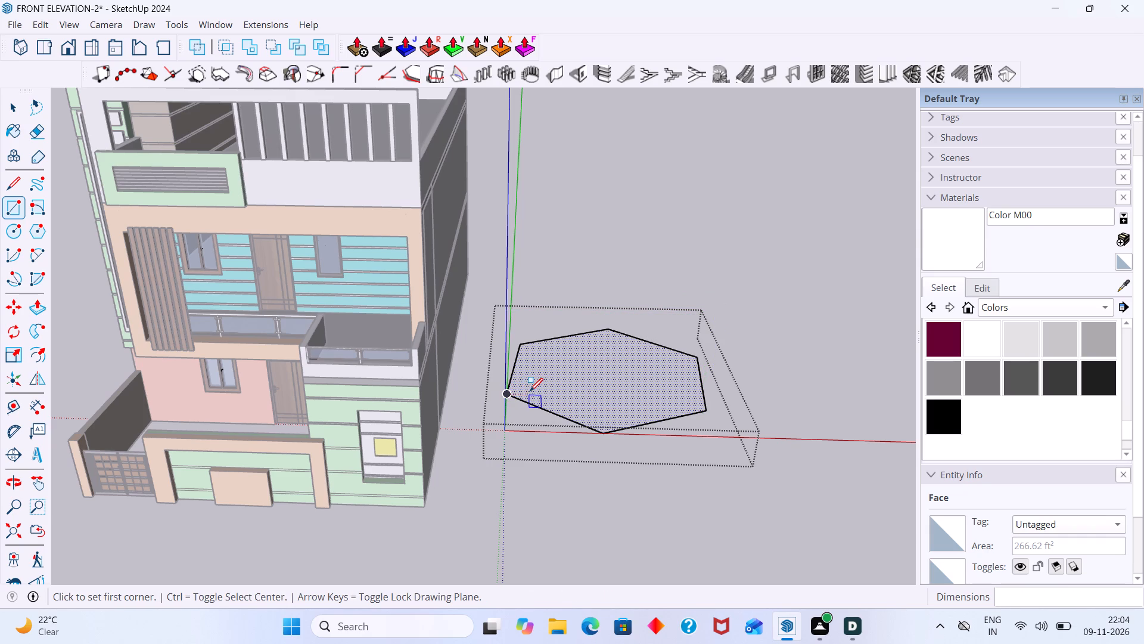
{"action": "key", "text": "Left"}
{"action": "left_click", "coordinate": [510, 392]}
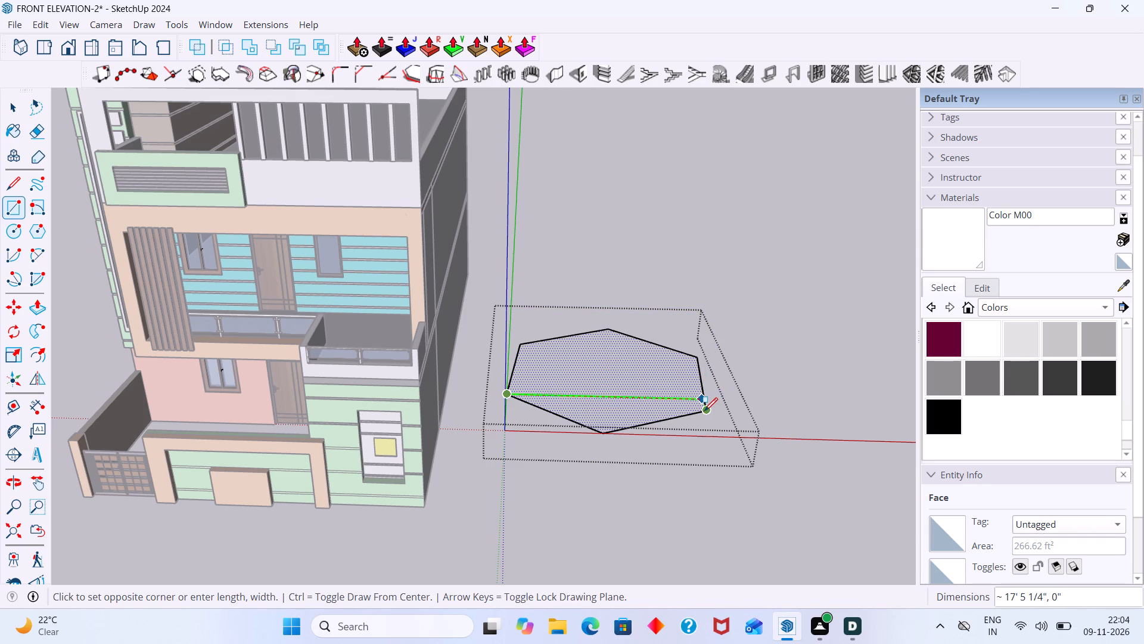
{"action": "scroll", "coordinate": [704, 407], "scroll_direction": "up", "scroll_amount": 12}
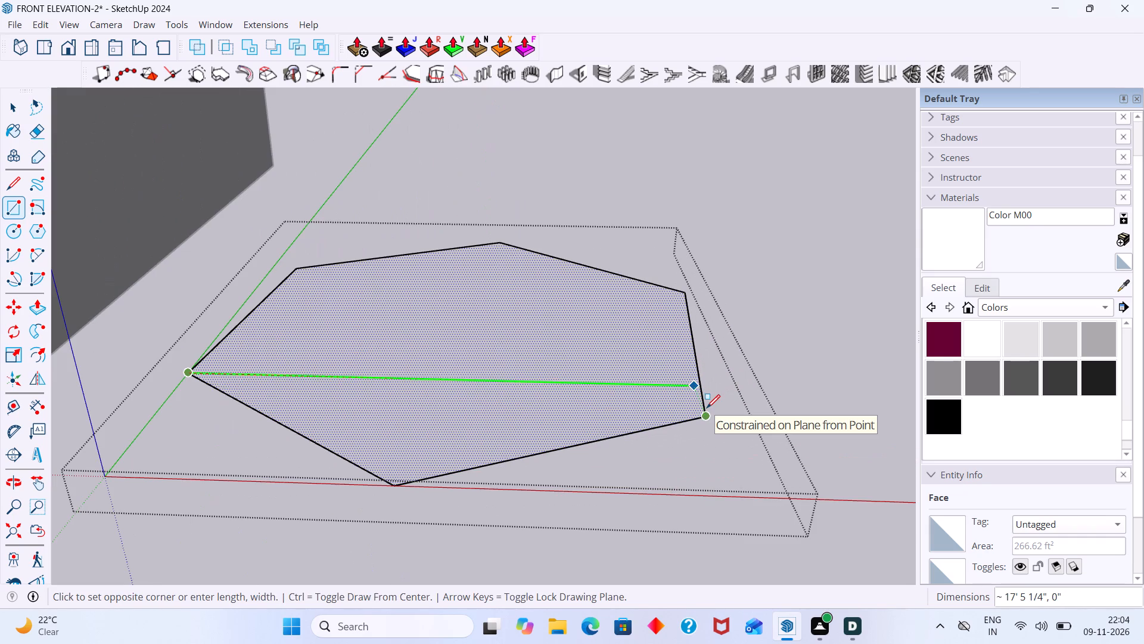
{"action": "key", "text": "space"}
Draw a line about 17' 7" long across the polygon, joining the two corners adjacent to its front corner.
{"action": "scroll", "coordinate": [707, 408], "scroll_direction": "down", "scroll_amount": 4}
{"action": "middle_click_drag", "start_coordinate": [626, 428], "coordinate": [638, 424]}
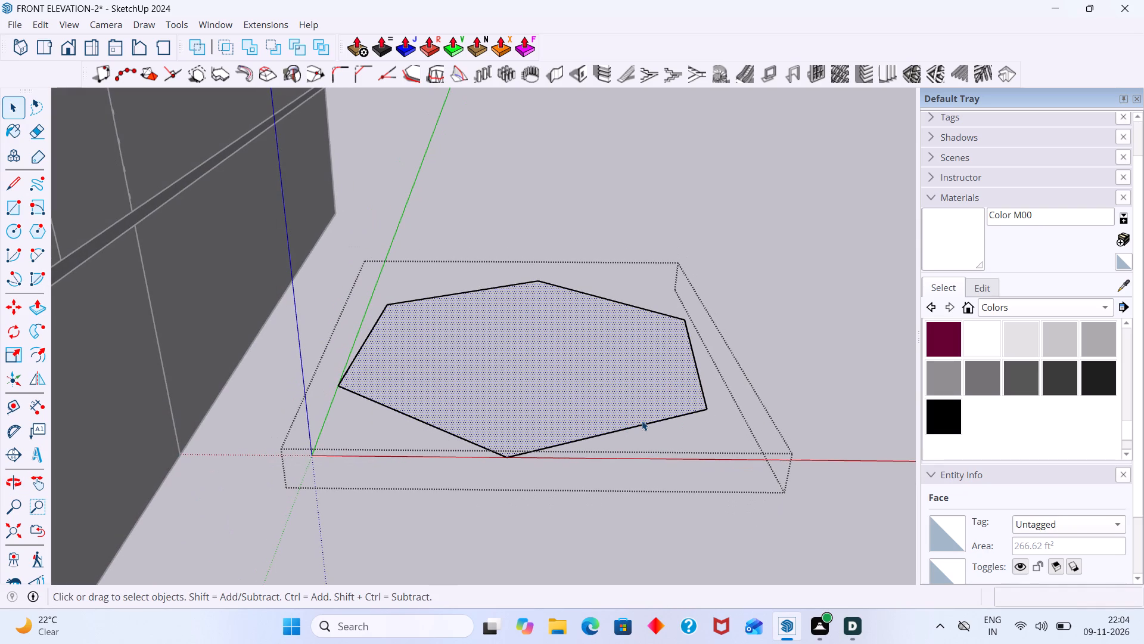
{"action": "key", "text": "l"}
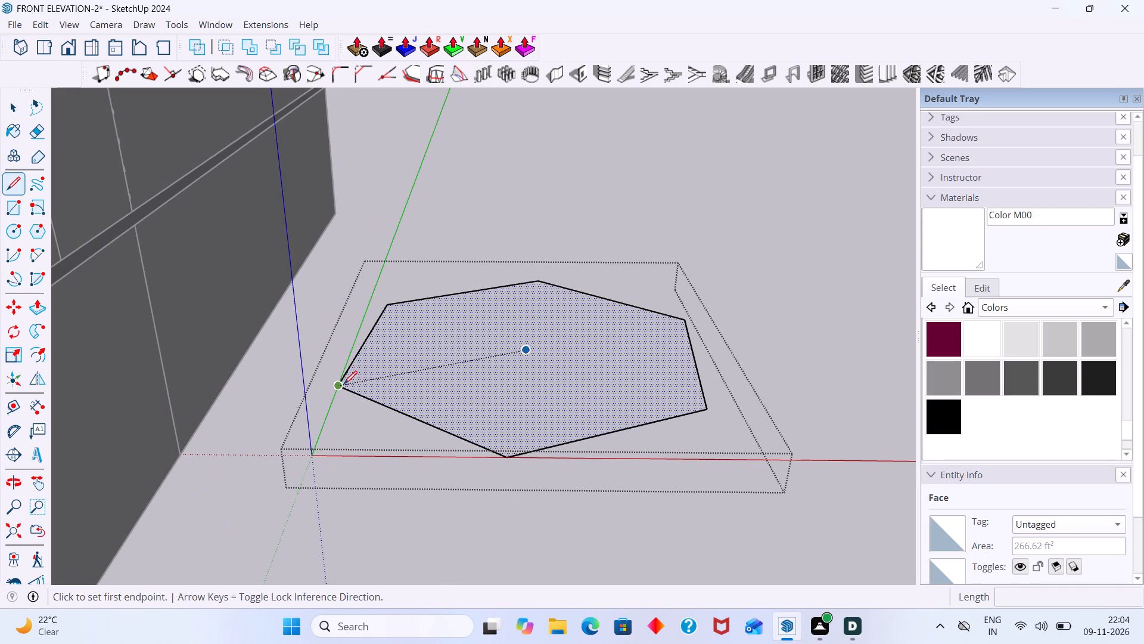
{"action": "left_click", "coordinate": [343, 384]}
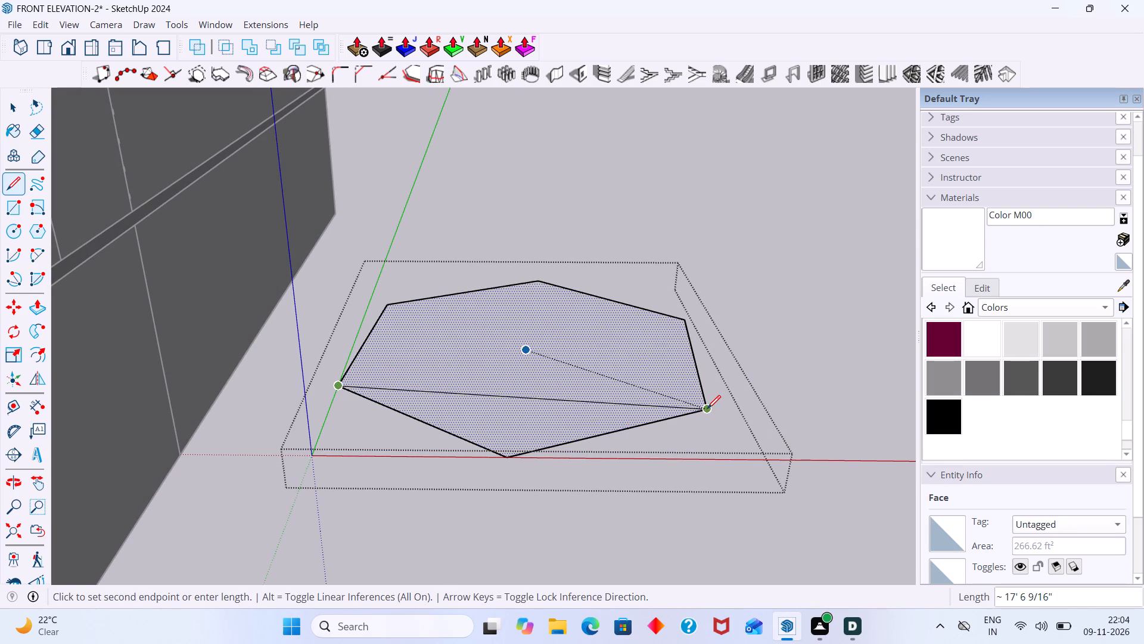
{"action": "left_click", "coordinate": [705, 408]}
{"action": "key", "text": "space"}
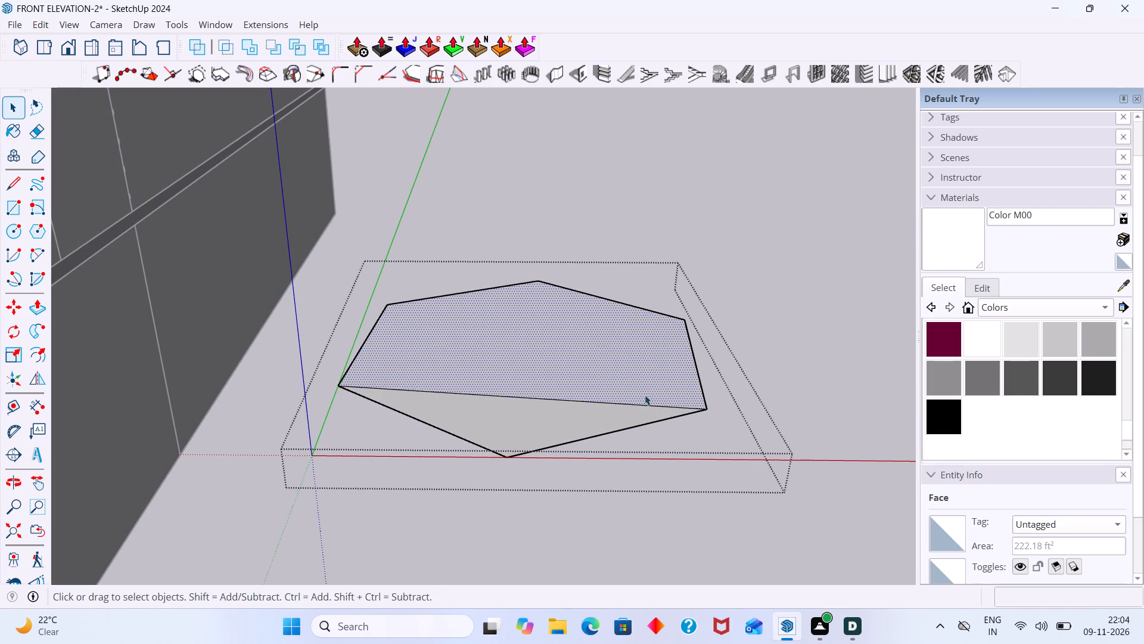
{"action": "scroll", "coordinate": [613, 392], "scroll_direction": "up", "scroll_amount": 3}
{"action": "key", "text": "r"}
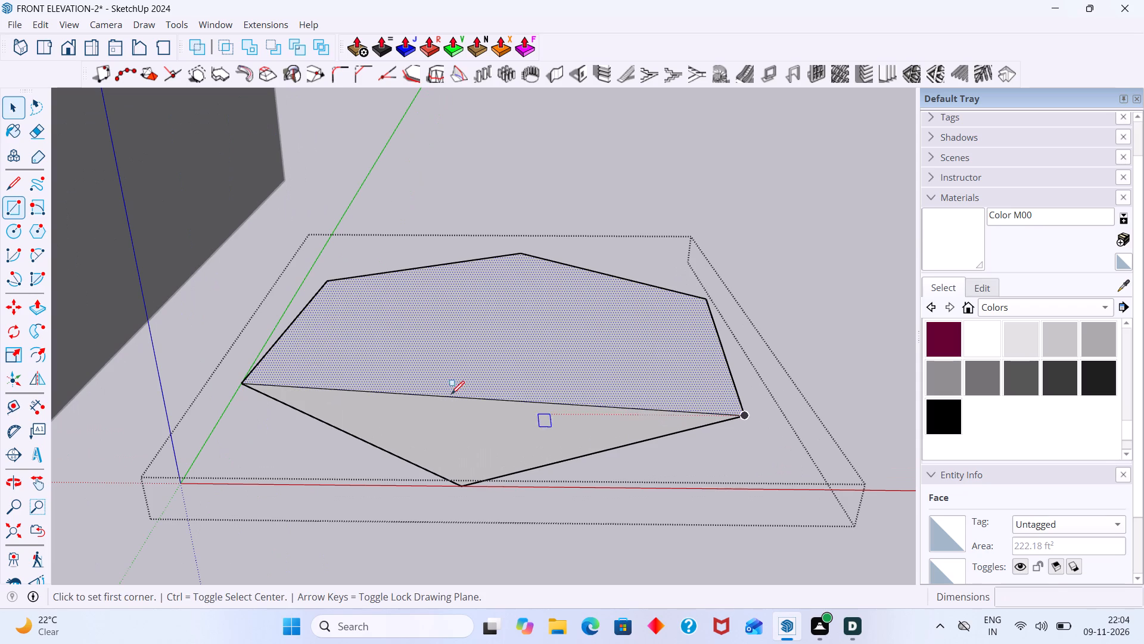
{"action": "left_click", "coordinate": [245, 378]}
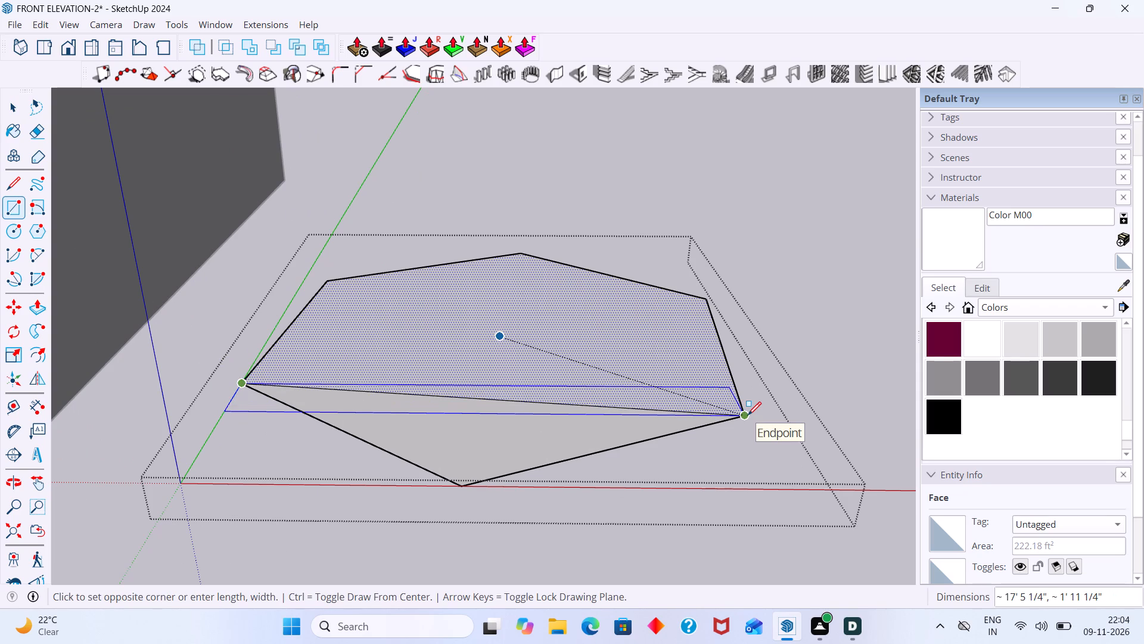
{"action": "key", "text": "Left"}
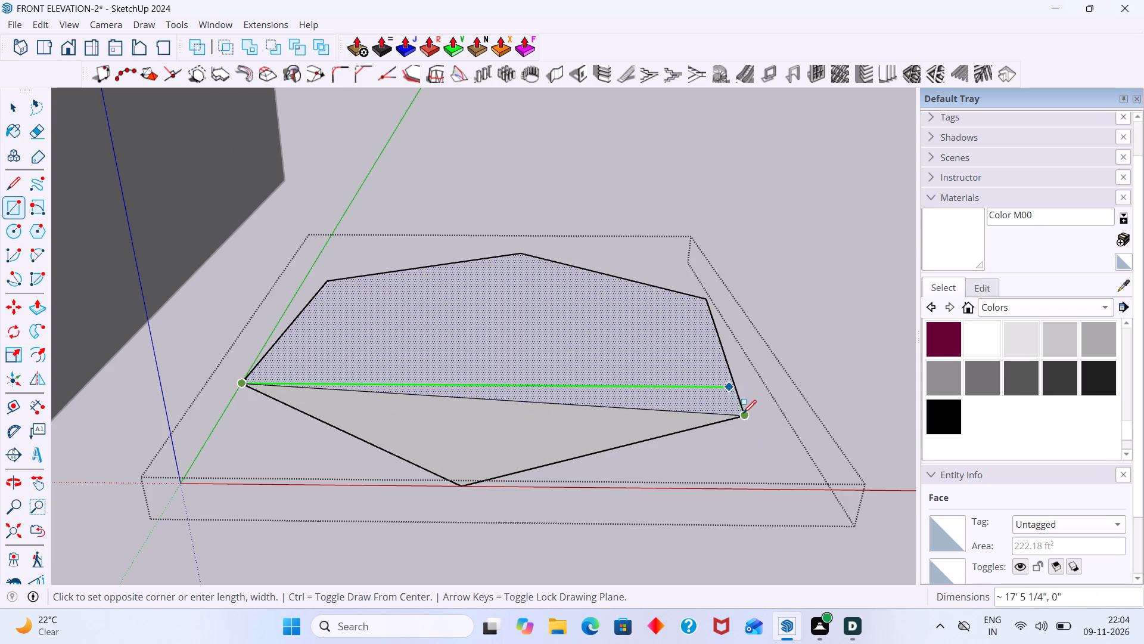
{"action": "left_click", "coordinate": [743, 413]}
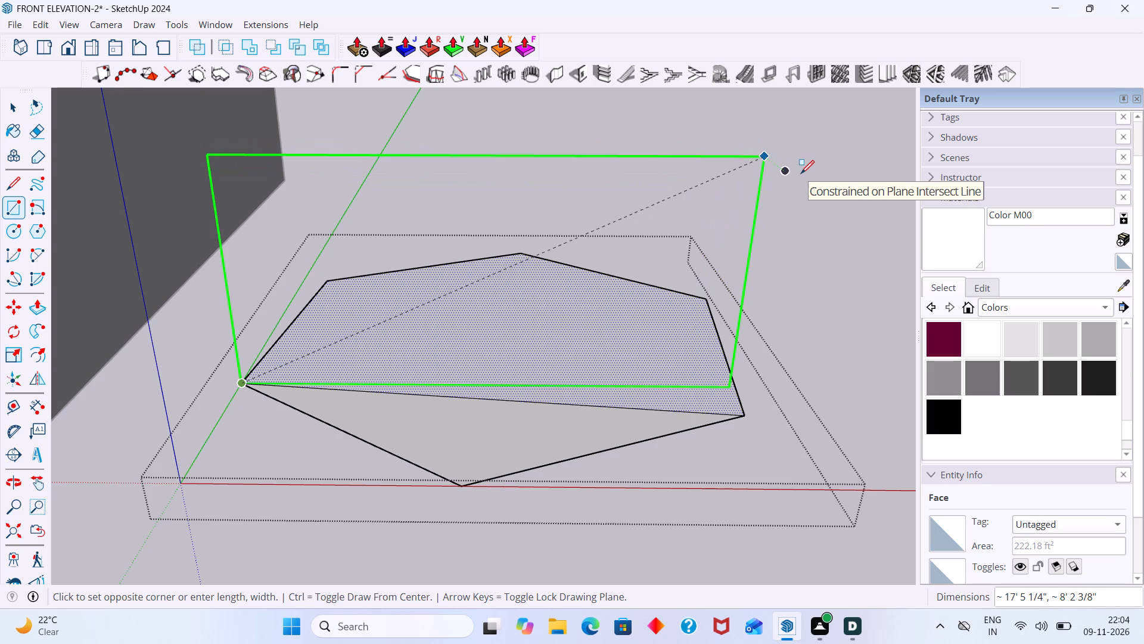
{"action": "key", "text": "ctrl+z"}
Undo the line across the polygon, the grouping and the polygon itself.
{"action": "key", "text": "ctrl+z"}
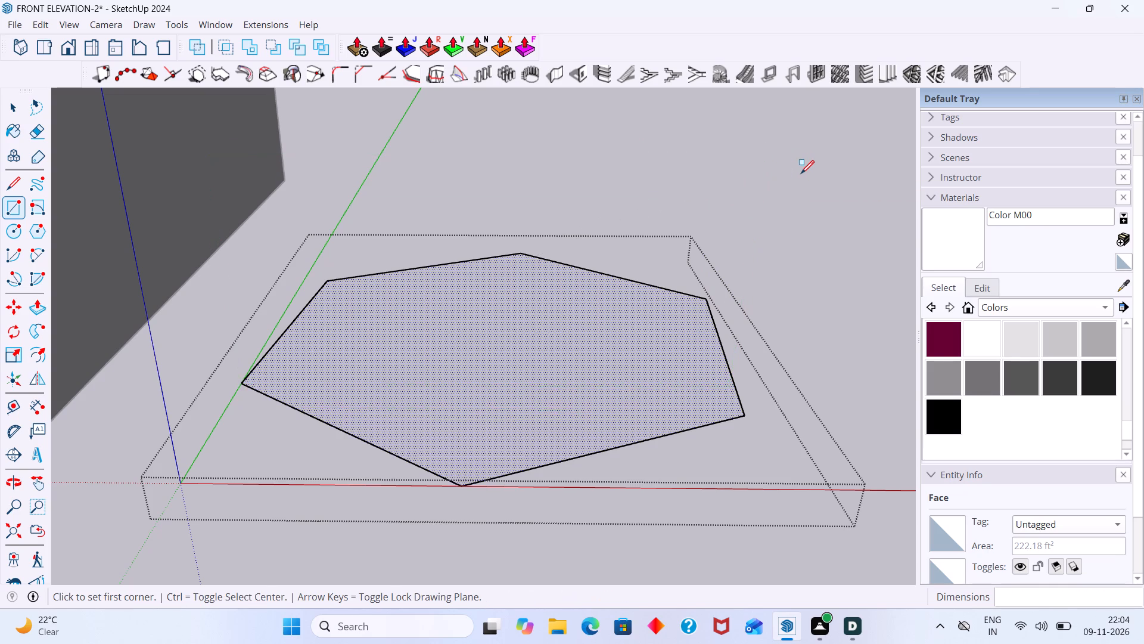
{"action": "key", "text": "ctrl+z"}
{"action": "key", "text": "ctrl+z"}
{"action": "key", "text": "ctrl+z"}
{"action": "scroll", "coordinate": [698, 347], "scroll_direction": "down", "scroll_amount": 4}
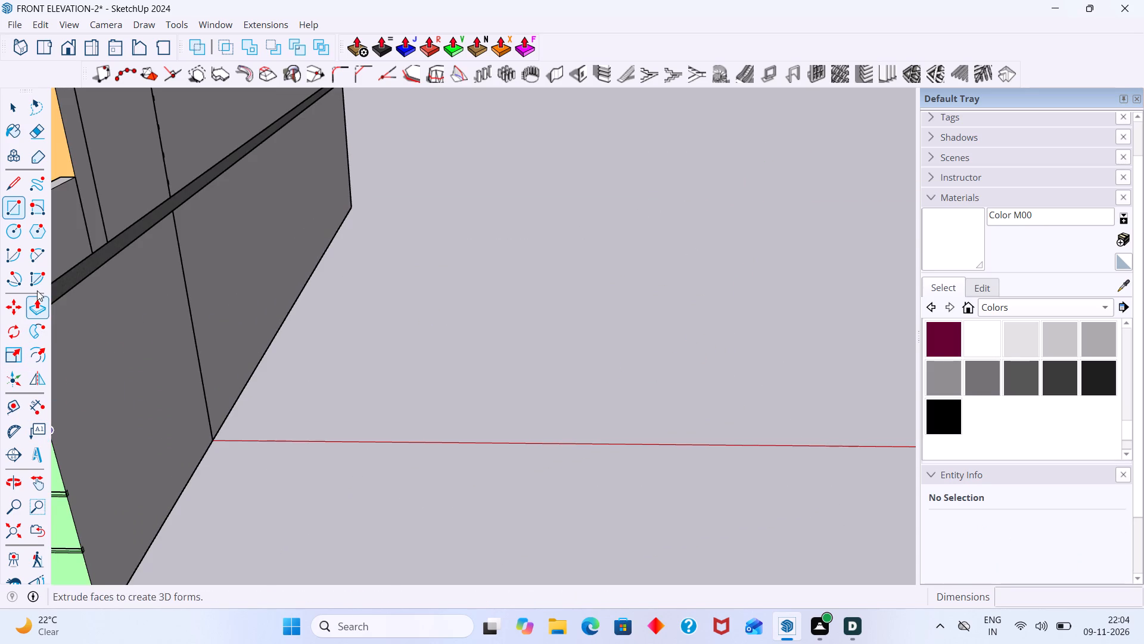
Draw a six-sided polygon with an inscribed radius of about 4' 8" on the ground beside the house's side wall.
{"action": "left_click", "coordinate": [41, 232]}
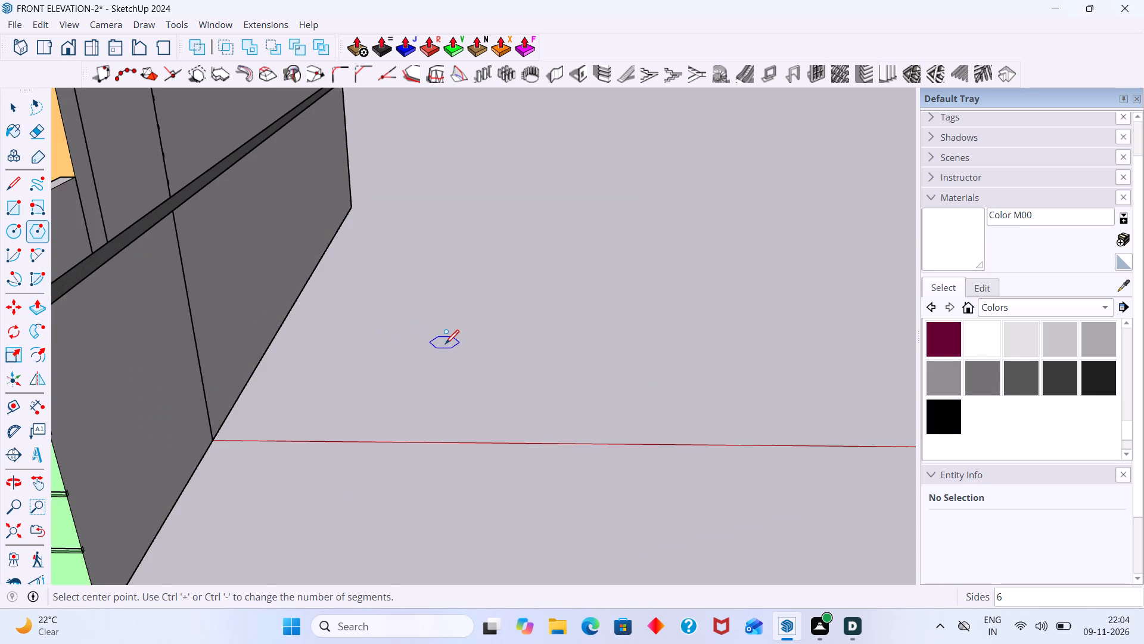
{"action": "left_click", "coordinate": [479, 364]}
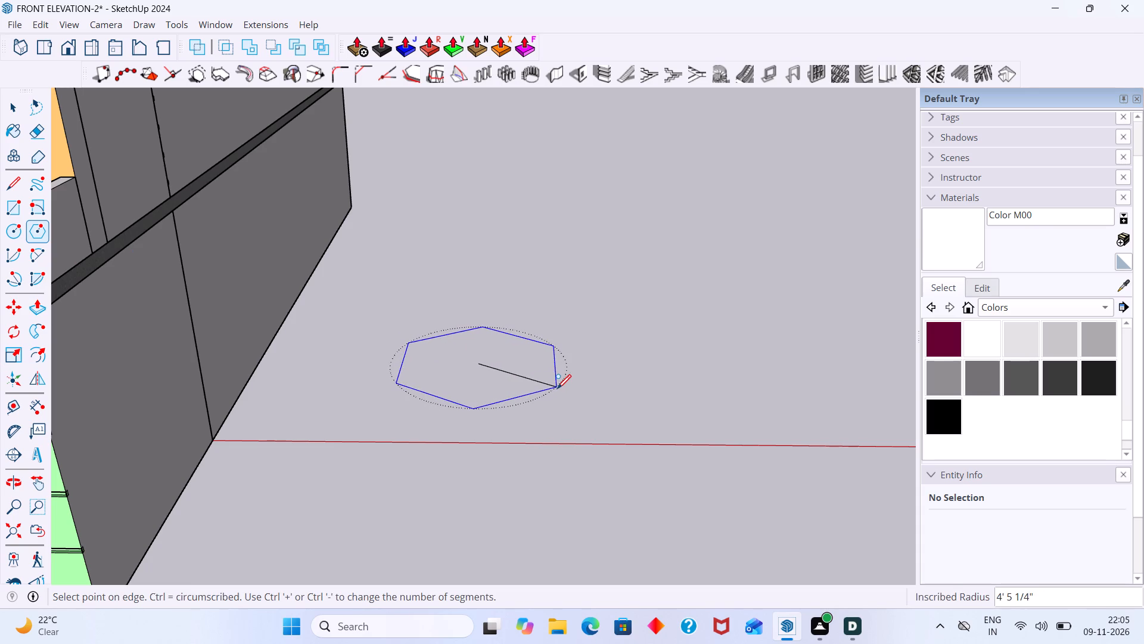
{"action": "key", "text": "Up"}
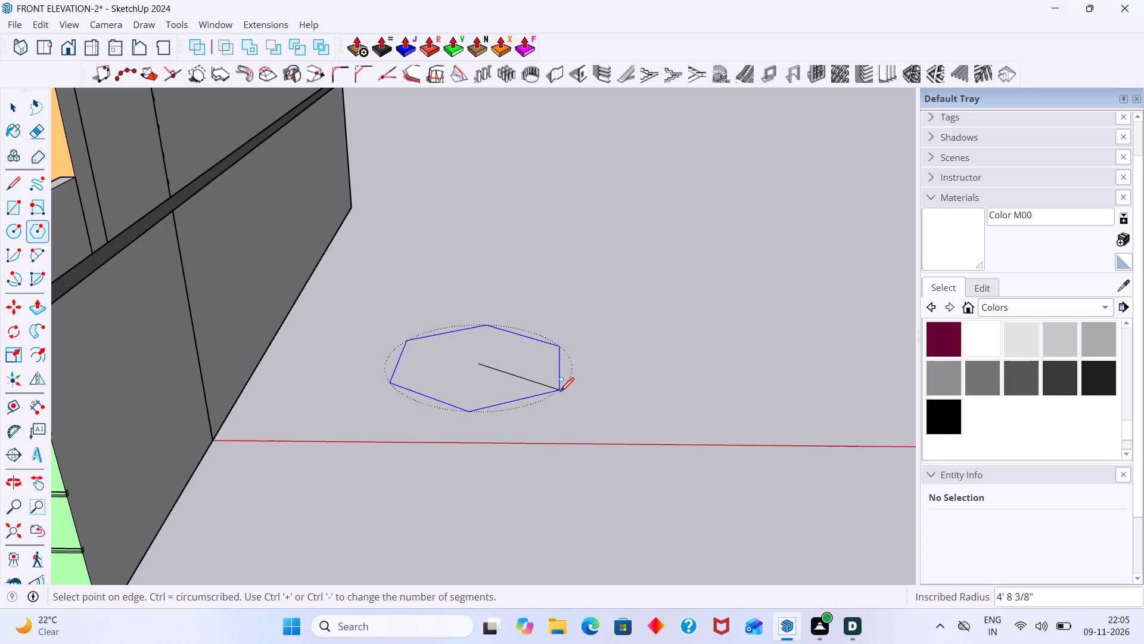
{"action": "left_click", "coordinate": [560, 391]}
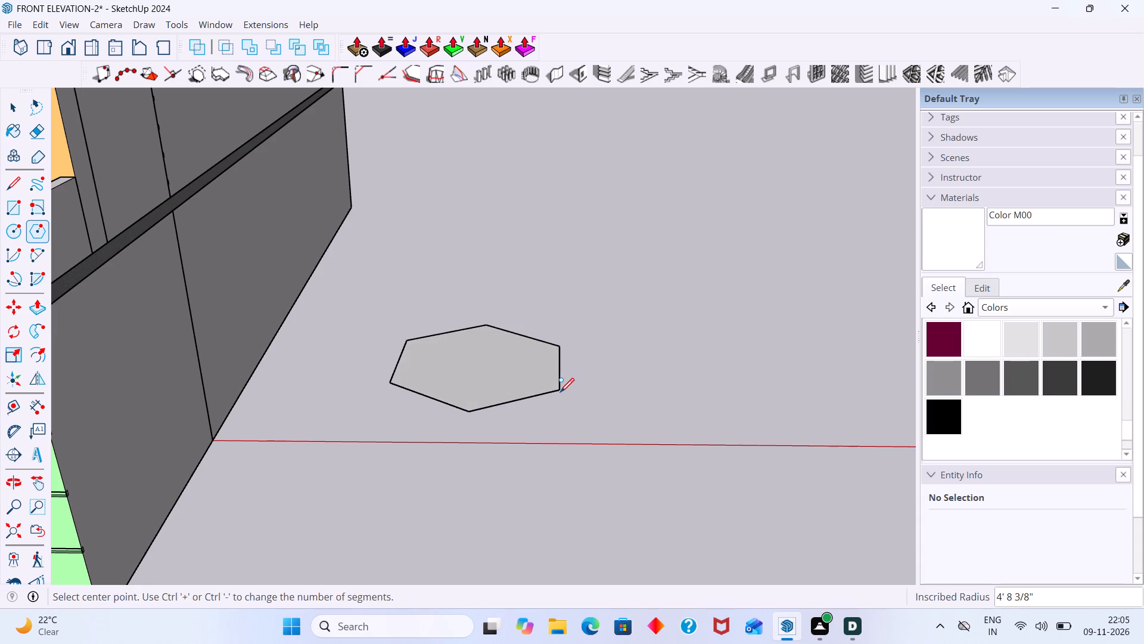
Draw an upright rectangle about 8' 1" by 6' 5" rising from the polygon's corner nearest the house, perpendicular to the green axis.
{"action": "key", "text": "r"}
{"action": "left_click", "coordinate": [390, 379]}
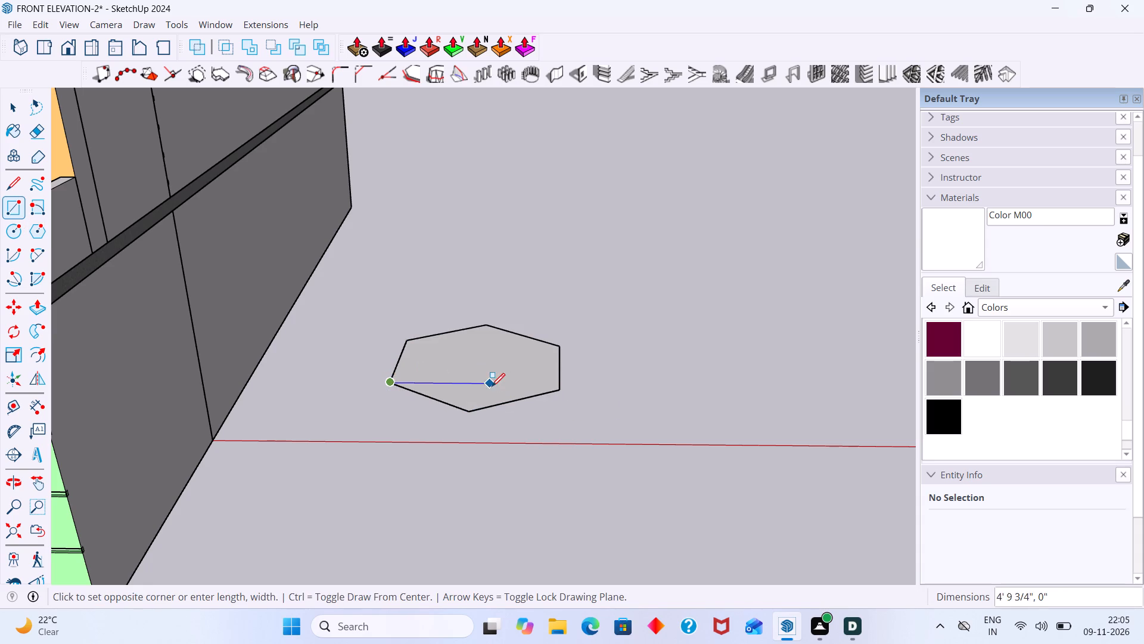
{"action": "key", "text": "Left"}
{"action": "left_click", "coordinate": [561, 389]}
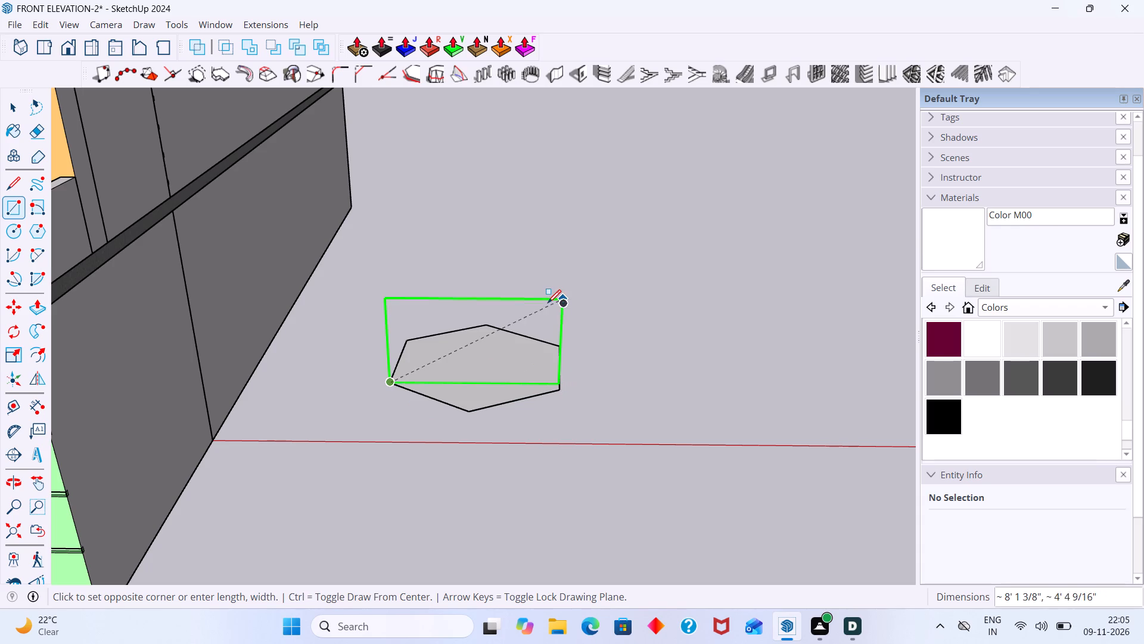
{"action": "left_click", "coordinate": [563, 261]}
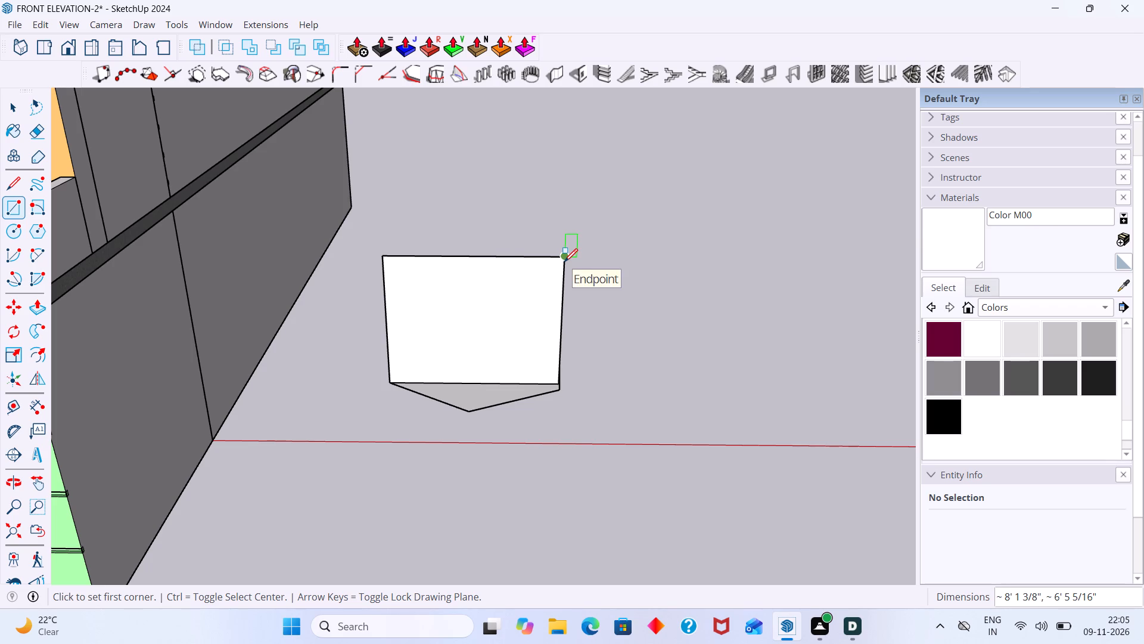
{"action": "key", "text": "space"}
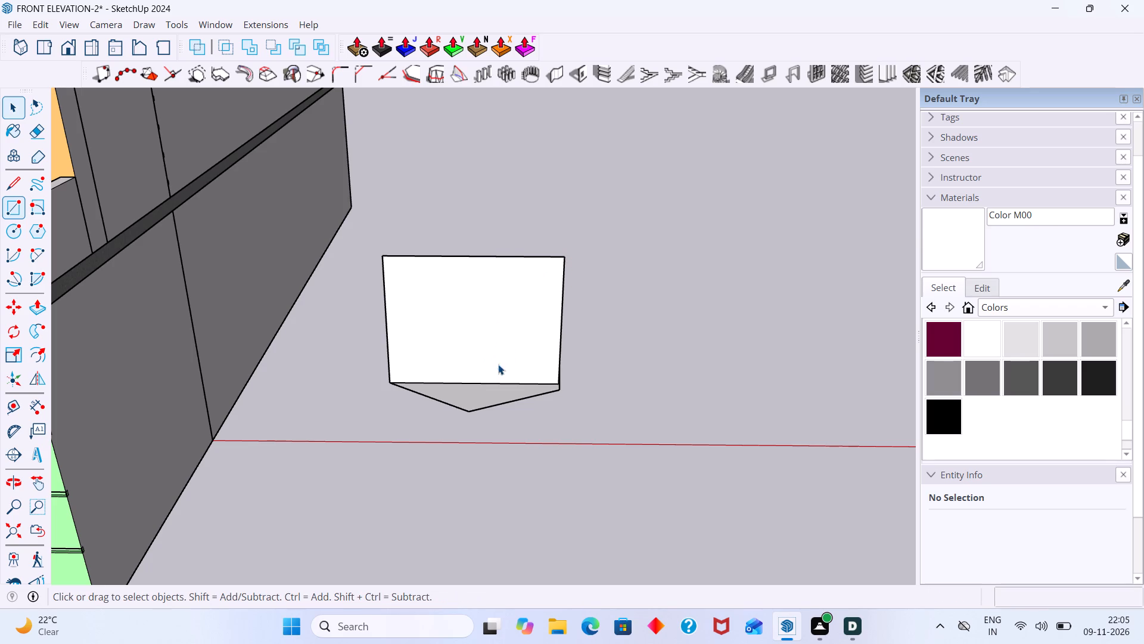
{"action": "scroll", "coordinate": [439, 351], "scroll_direction": "up", "scroll_amount": 3}
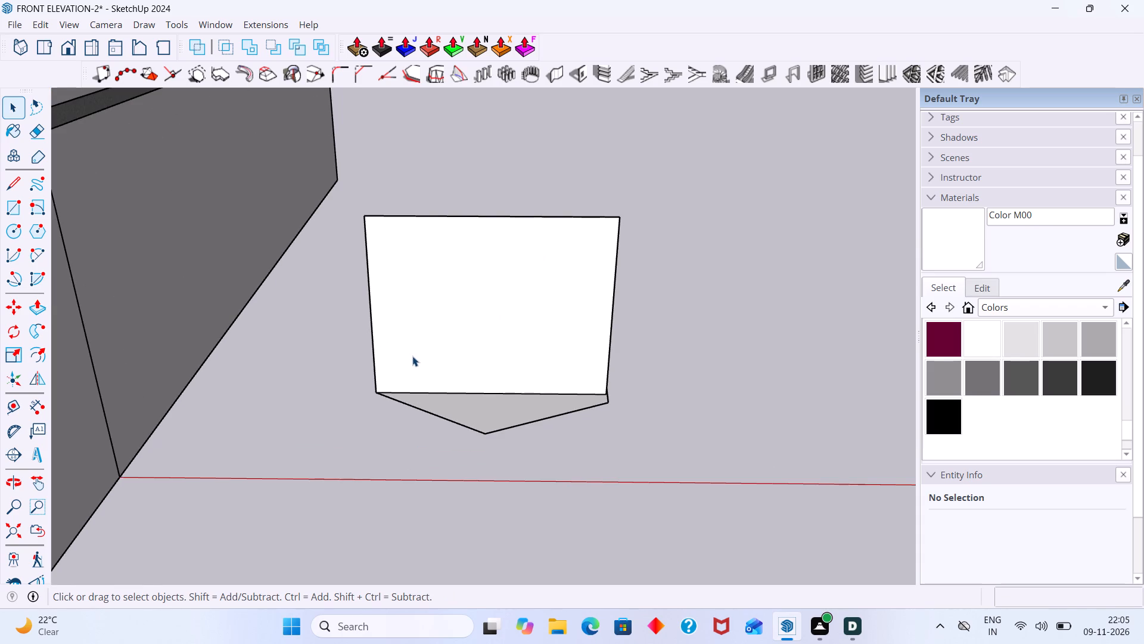
Draw two tangent arcs, each about 5' 2" across, from the upright rectangle's top-edge midpoint to its two vertical sides.
{"action": "key", "text": "a"}
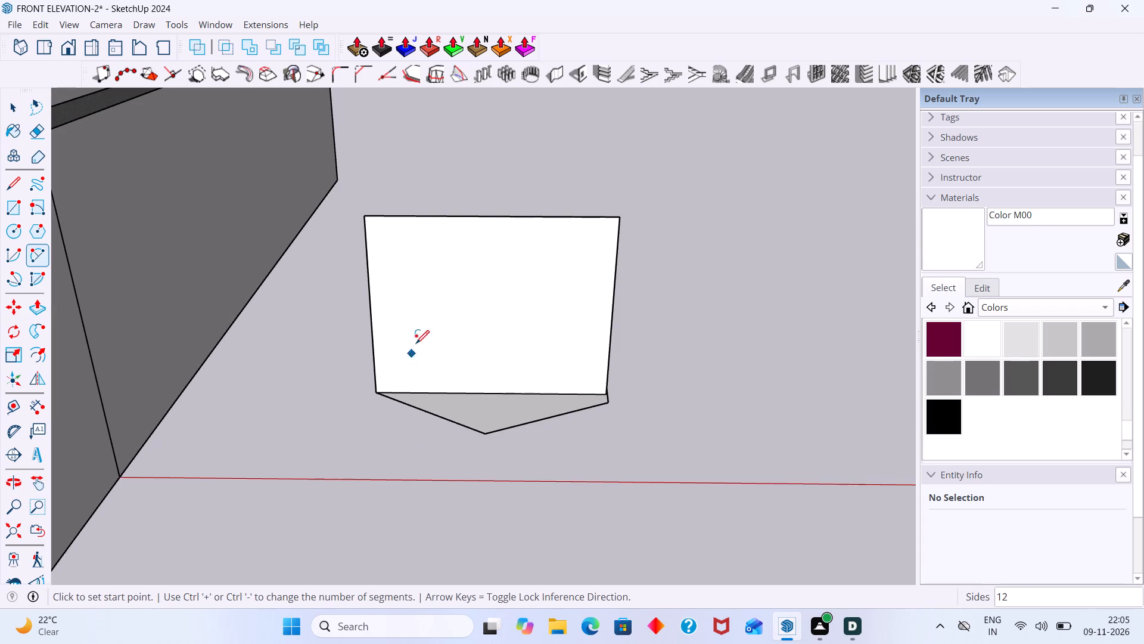
{"action": "left_click", "coordinate": [496, 218]}
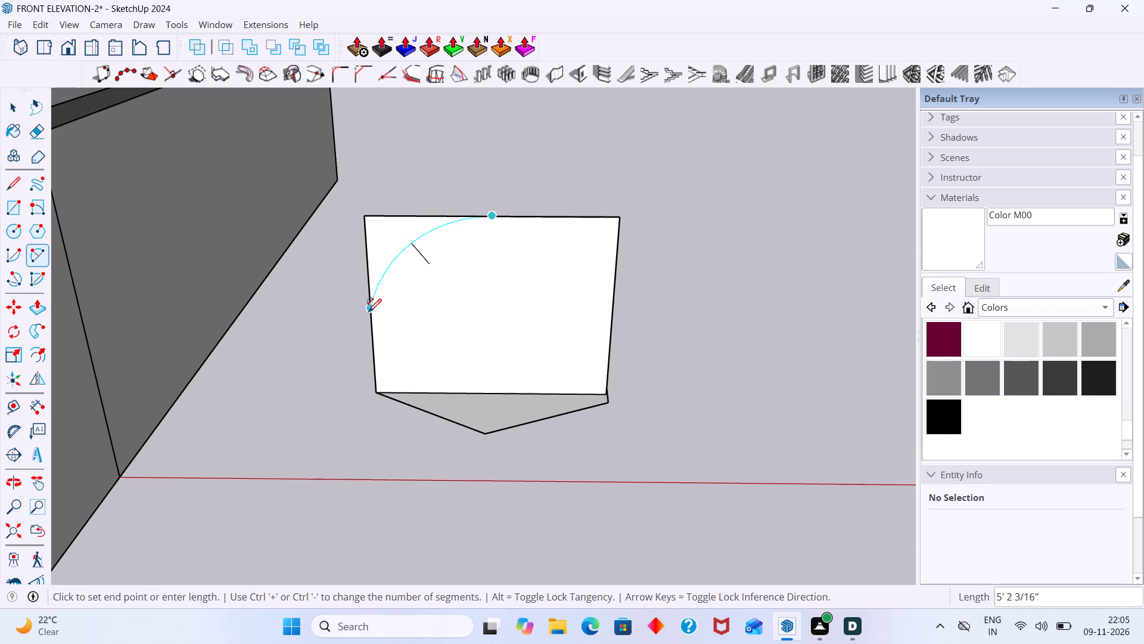
{"action": "left_click", "coordinate": [368, 312]}
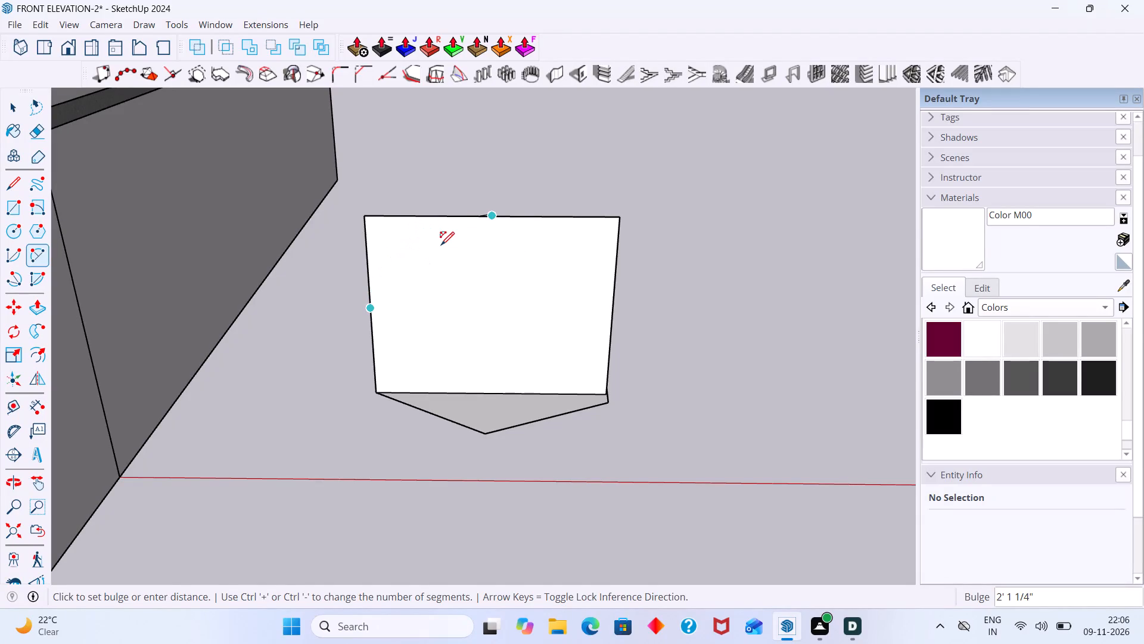
{"action": "key", "text": "Escape"}
{"action": "left_click", "coordinate": [489, 216]}
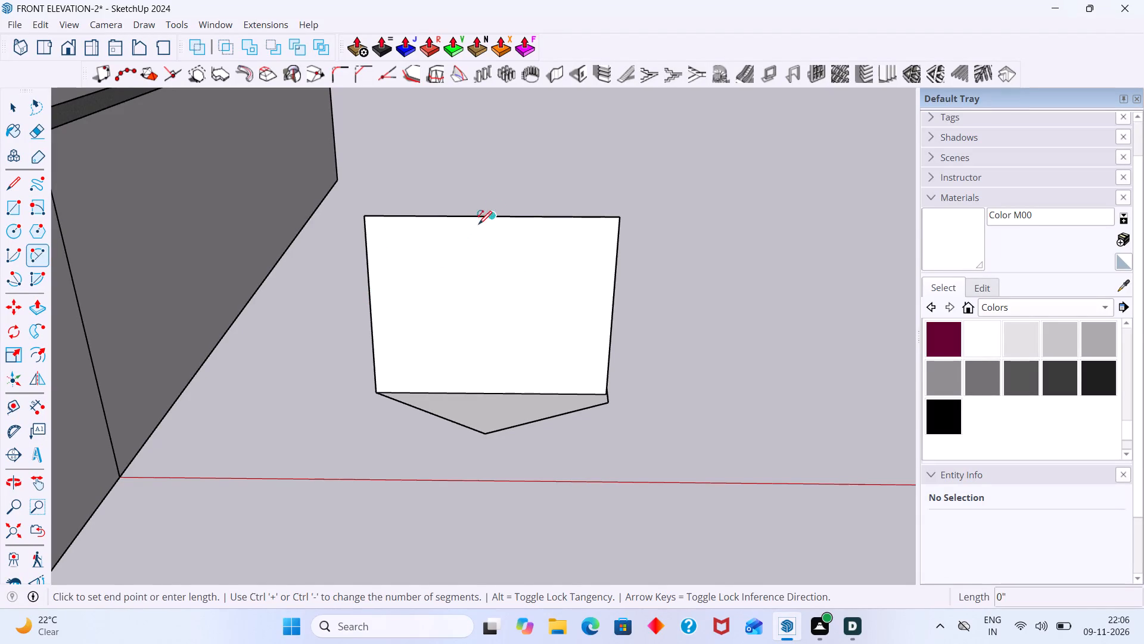
{"action": "double_click", "coordinate": [374, 312]}
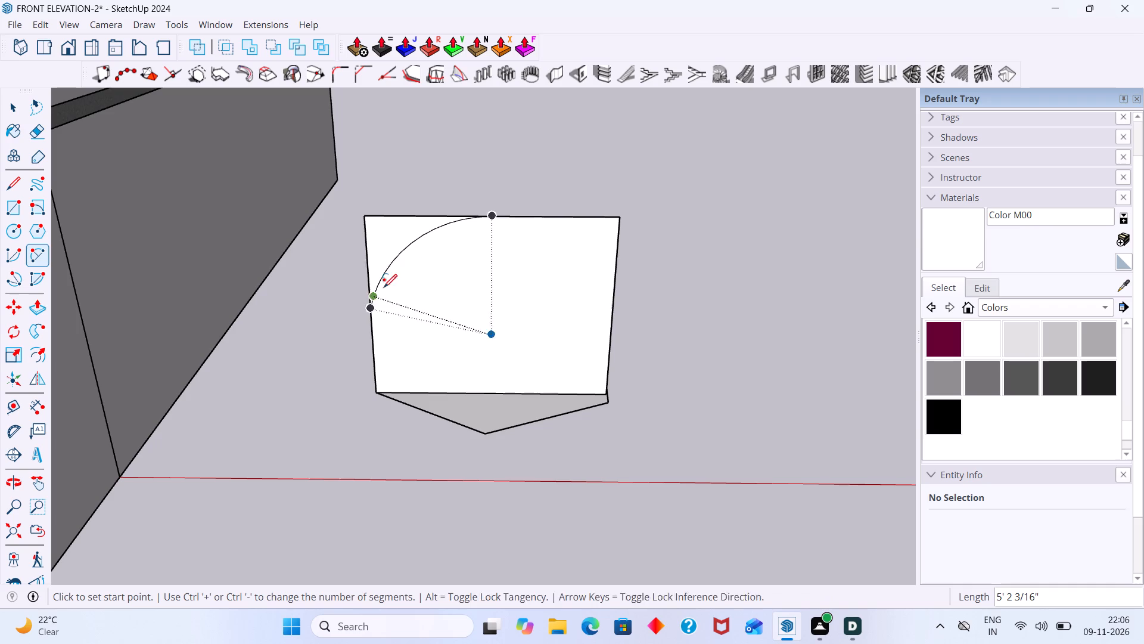
{"action": "left_click", "coordinate": [492, 217]}
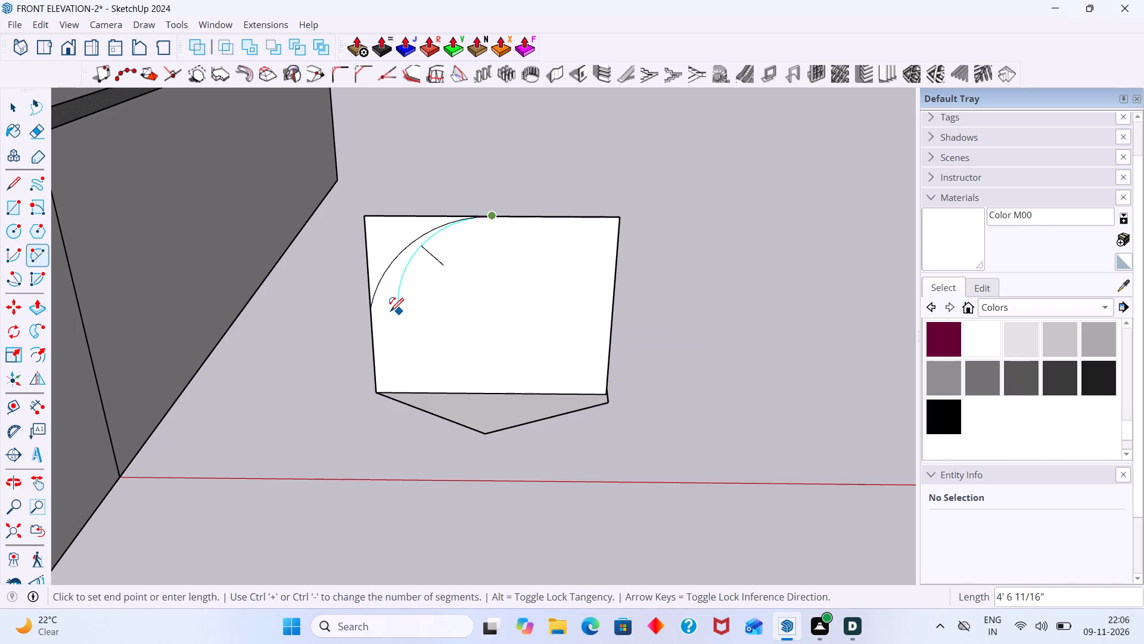
{"action": "double_click", "coordinate": [611, 311]}
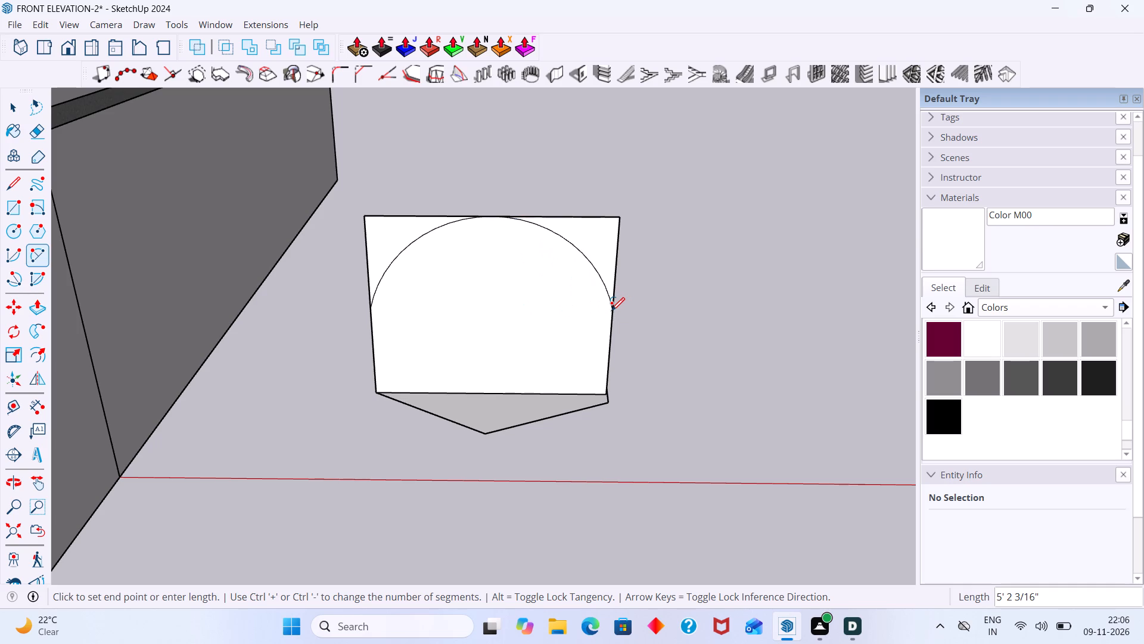
Delete the two corner faces outside the arcs and erase the leftover straight edges around them, leaving an arch-shaped face.
{"action": "key", "text": "space"}
{"action": "left_click", "coordinate": [607, 261]}
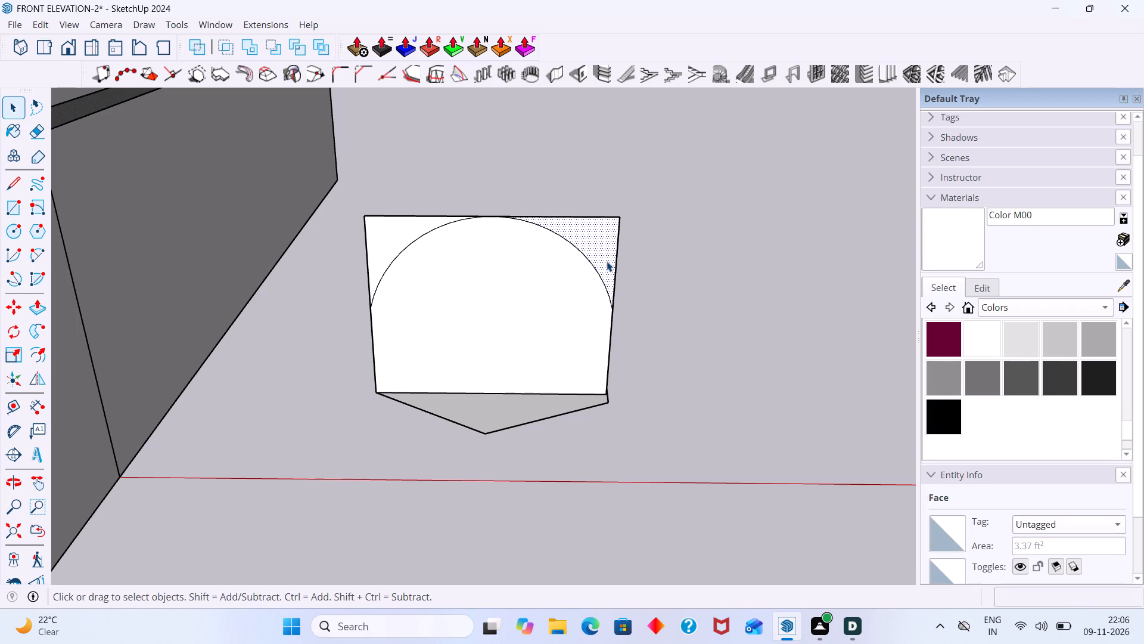
{"action": "key", "text": "Delete"}
{"action": "left_click", "coordinate": [411, 236]}
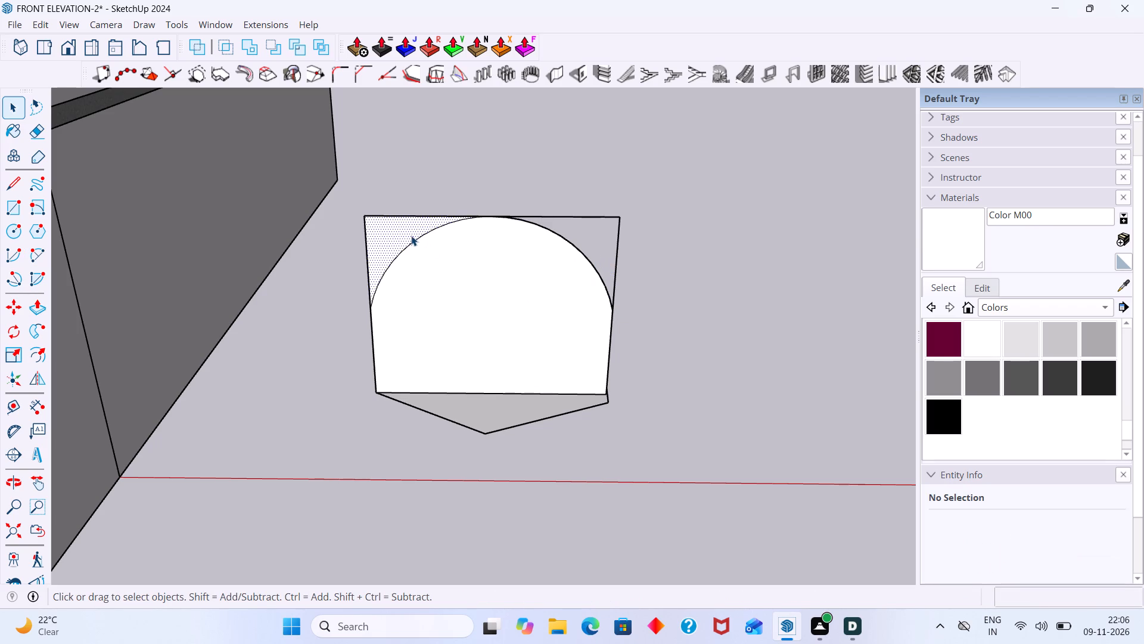
{"action": "key", "text": "Delete"}
{"action": "key", "text": "e"}
{"action": "left_click_drag", "start_coordinate": [546, 202], "coordinate": [567, 217]}
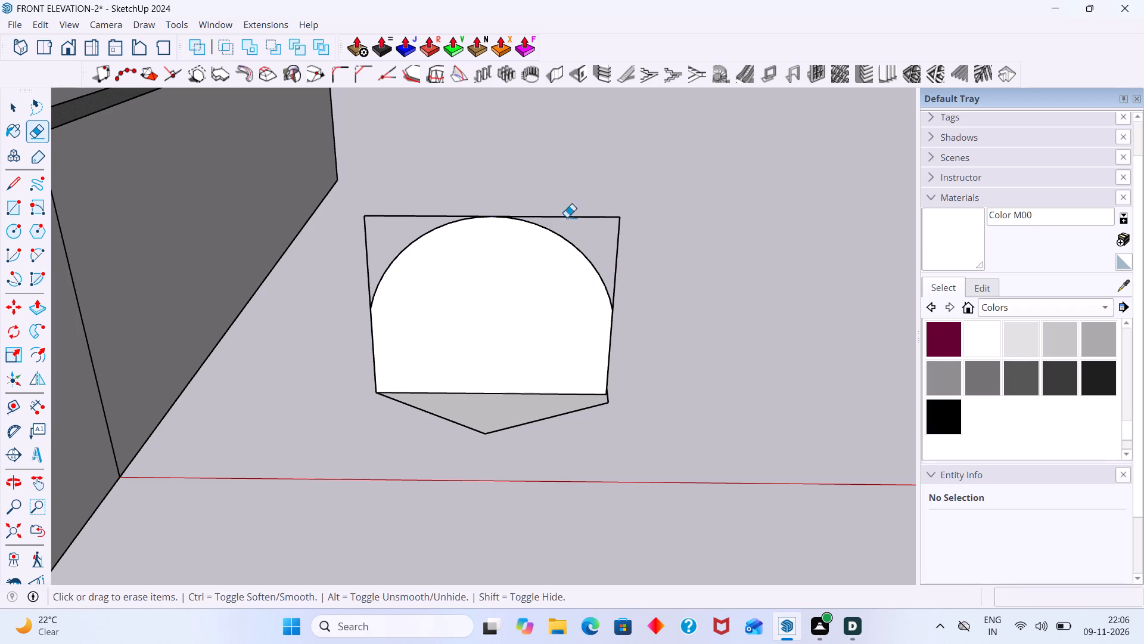
{"action": "left_click_drag", "start_coordinate": [567, 217], "coordinate": [633, 257]}
{"action": "left_click_drag", "start_coordinate": [444, 209], "coordinate": [363, 237]}
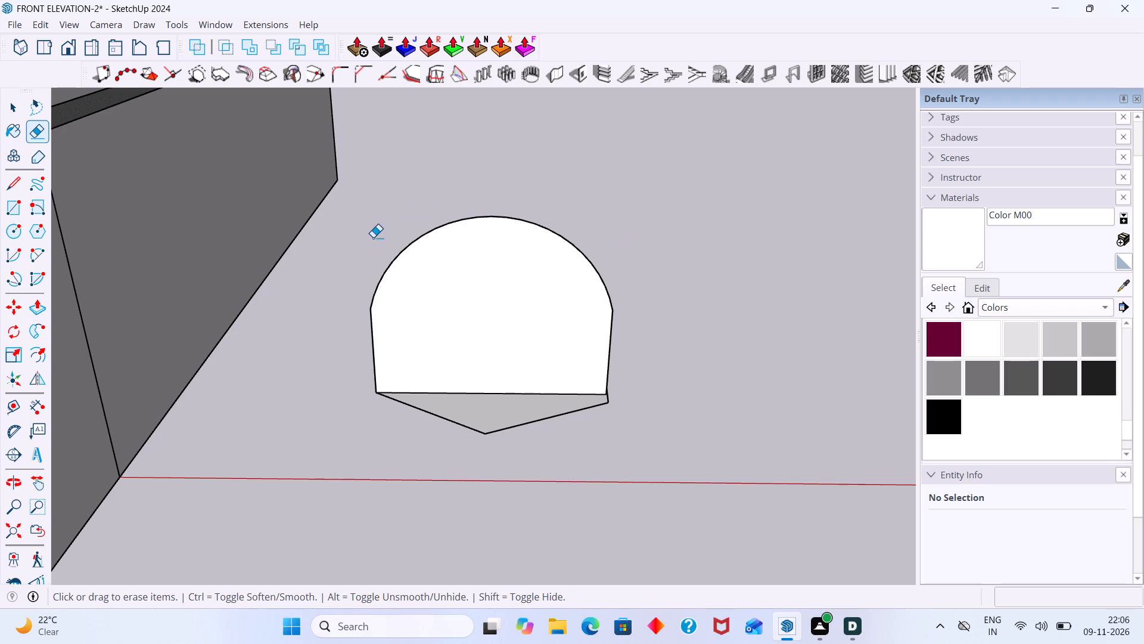
Offset the arch-shaped face's outline inward by about 3 3/16".
{"action": "key", "text": "space"}
{"action": "left_click", "coordinate": [495, 355]}
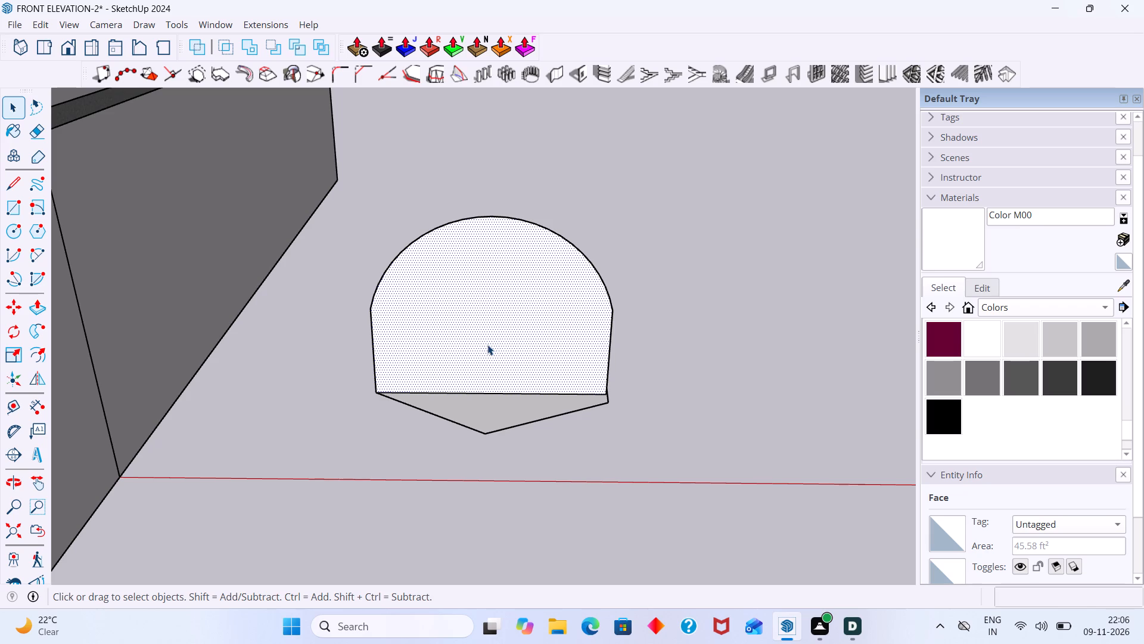
{"action": "key", "text": "f"}
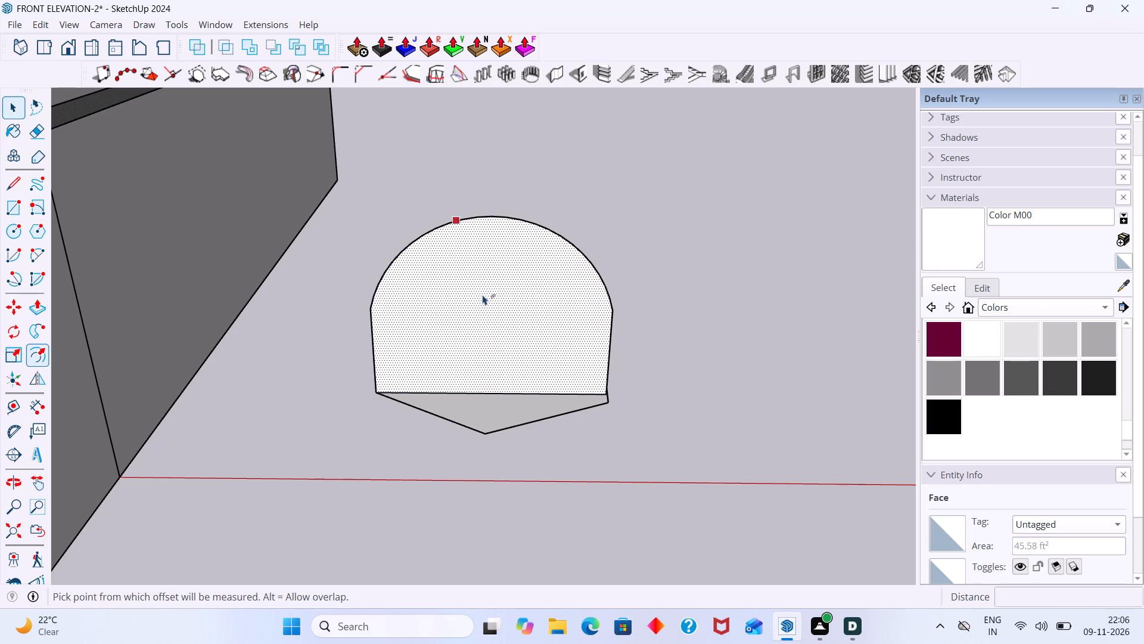
{"action": "left_click", "coordinate": [487, 237]}
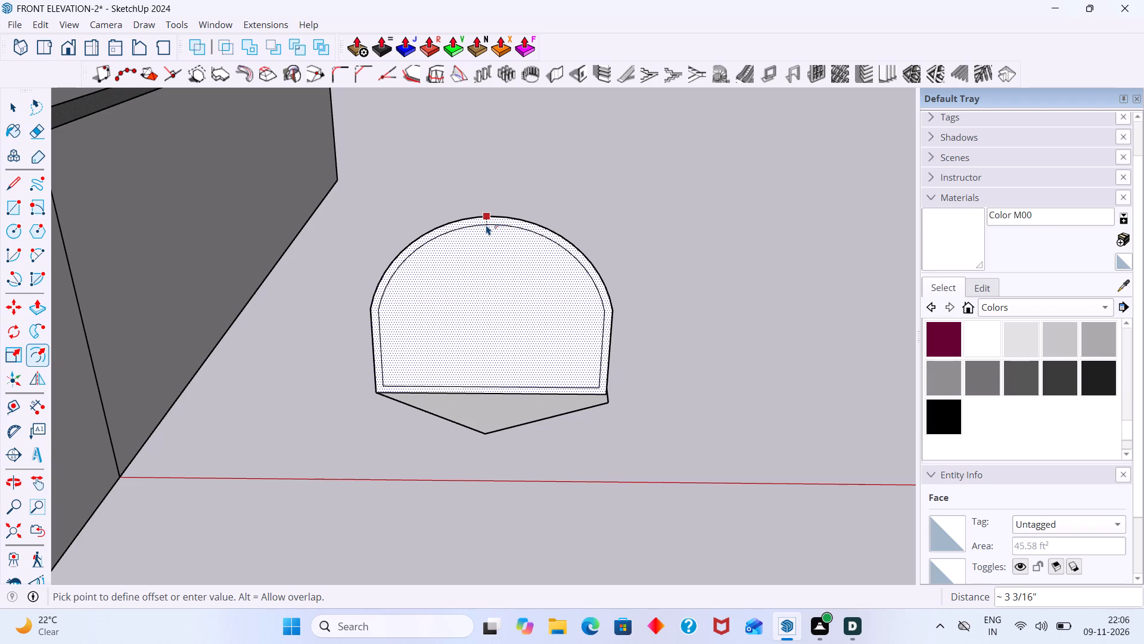
{"action": "left_click", "coordinate": [486, 225]}
Move the inner outline's bottom edge down about 3 3/16" onto the arch's base edge.
{"action": "key", "text": "space"}
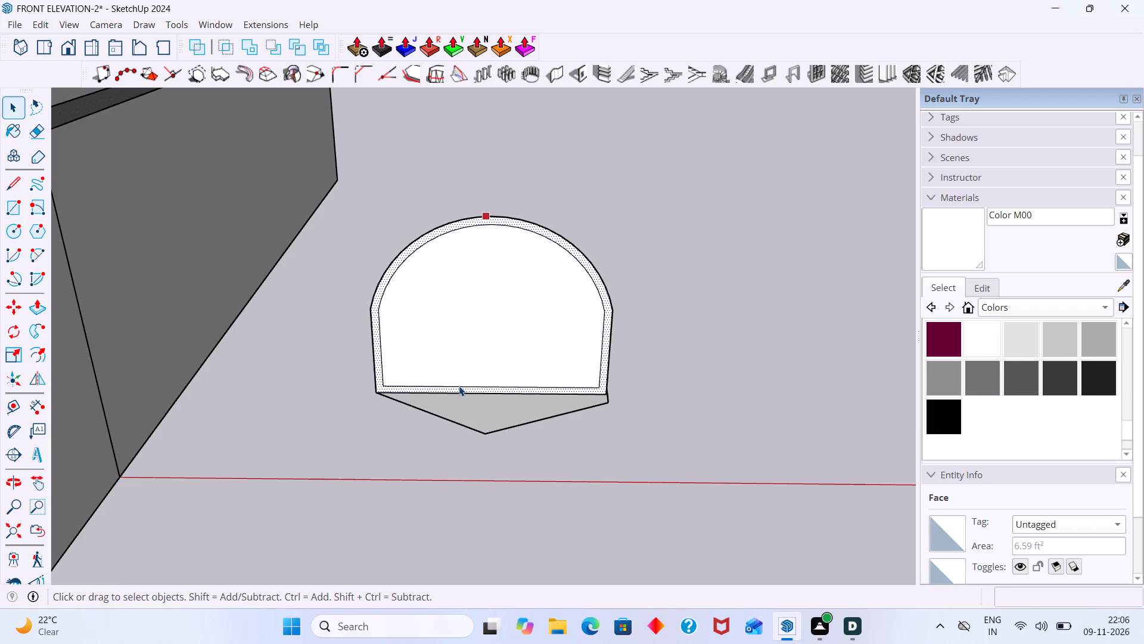
{"action": "left_click", "coordinate": [459, 386]}
{"action": "key", "text": "m"}
{"action": "left_click", "coordinate": [459, 386]}
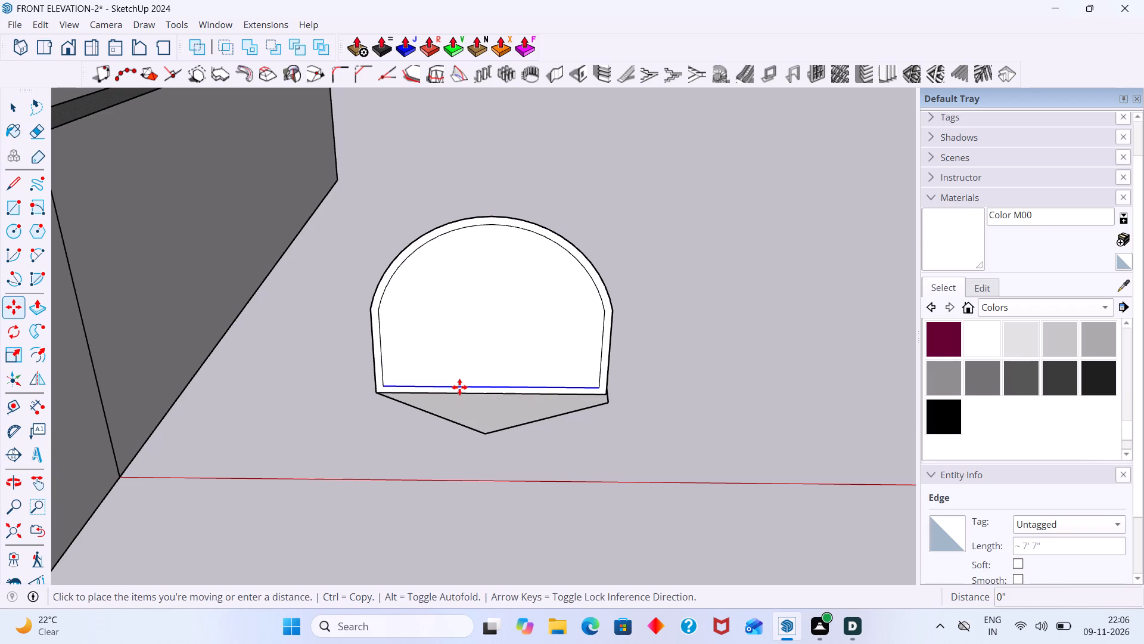
{"action": "left_click", "coordinate": [459, 391]}
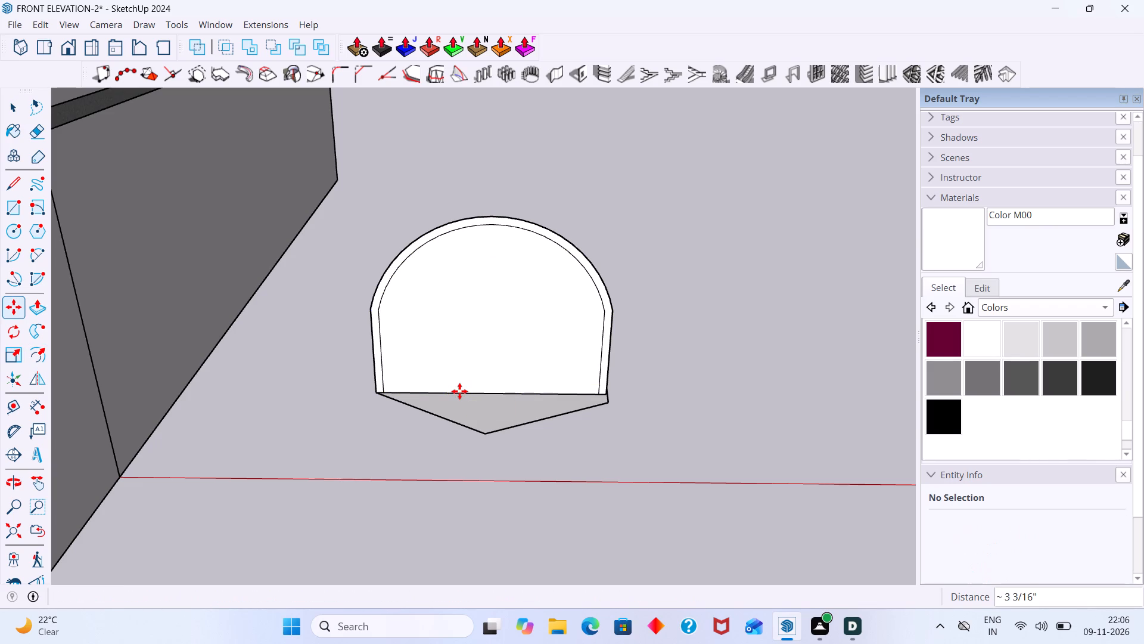
Delete the inner face of the arch so that only the narrow frame is left.
{"action": "key", "text": "space"}
{"action": "left_click", "coordinate": [465, 354]}
{"action": "key", "text": "Delete"}
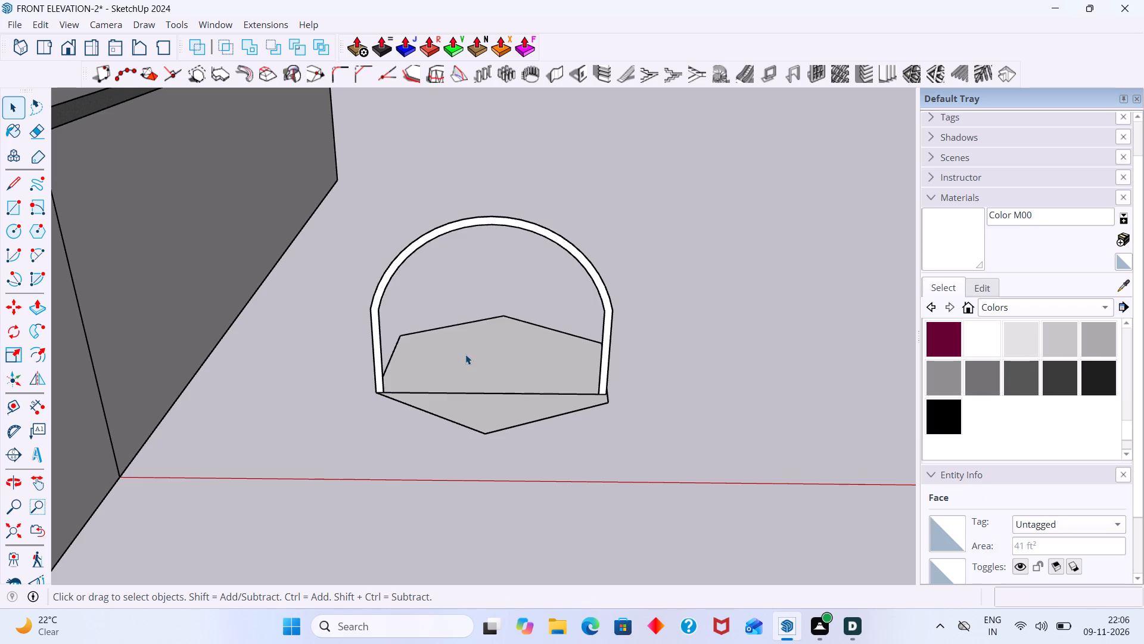
Extrude the arched frame's face by about 2 1/8" with Push/Pull.
{"action": "middle_click_drag", "start_coordinate": [469, 339], "coordinate": [350, 329]}
{"action": "middle_click_drag", "start_coordinate": [518, 345], "coordinate": [449, 328]}
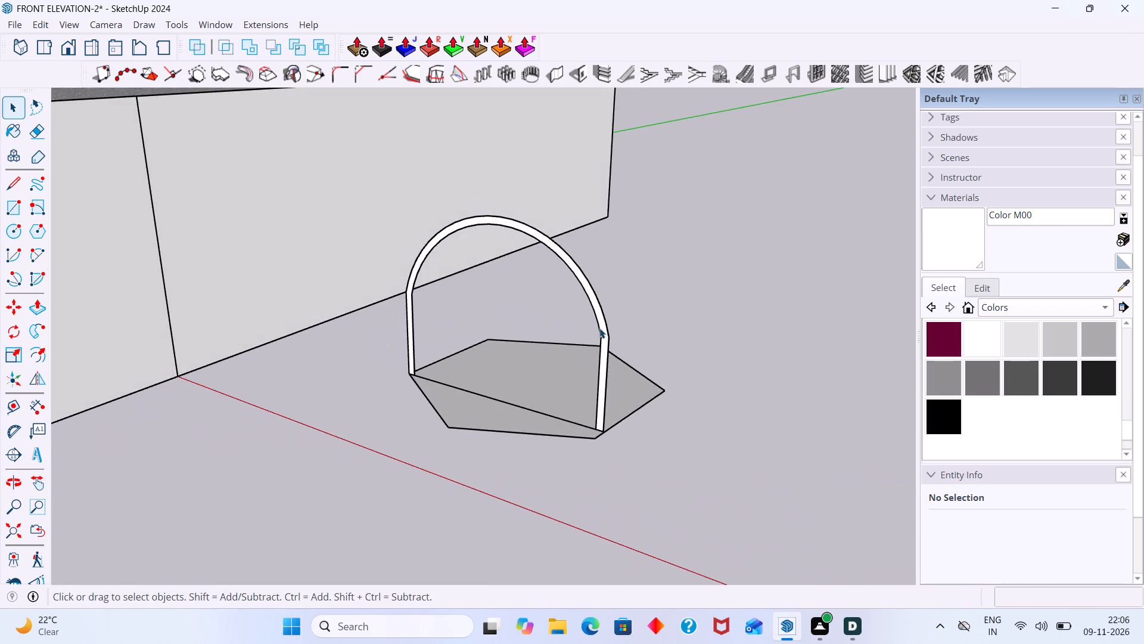
{"action": "scroll", "coordinate": [599, 328], "scroll_direction": "up", "scroll_amount": 6}
{"action": "left_click", "coordinate": [603, 327]}
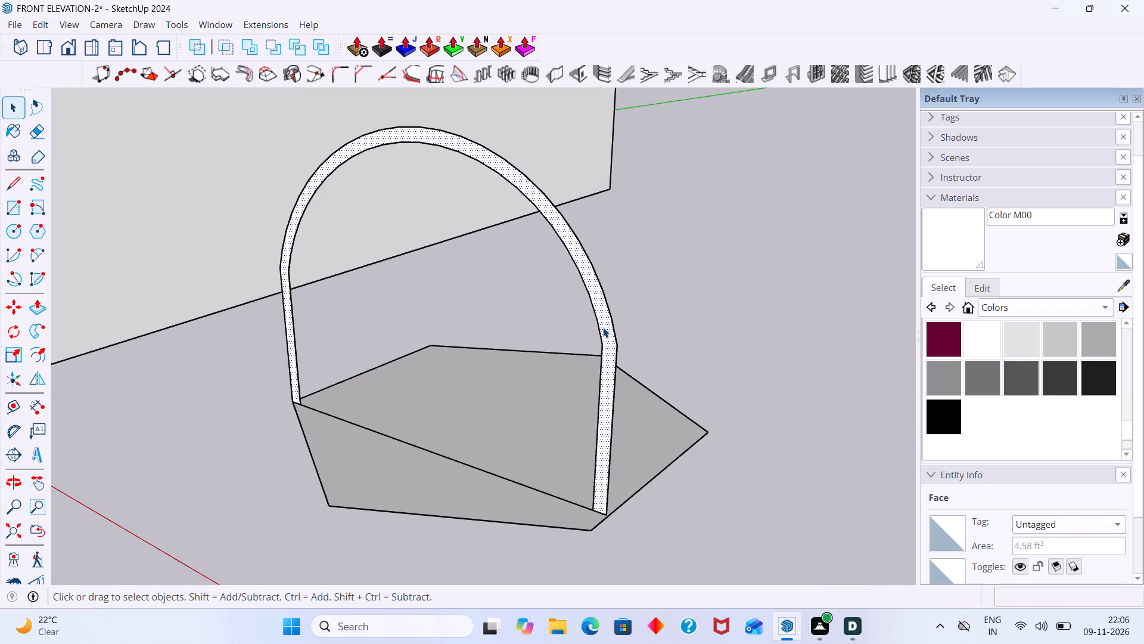
{"action": "key", "text": "p"}
{"action": "left_click", "coordinate": [603, 327]}
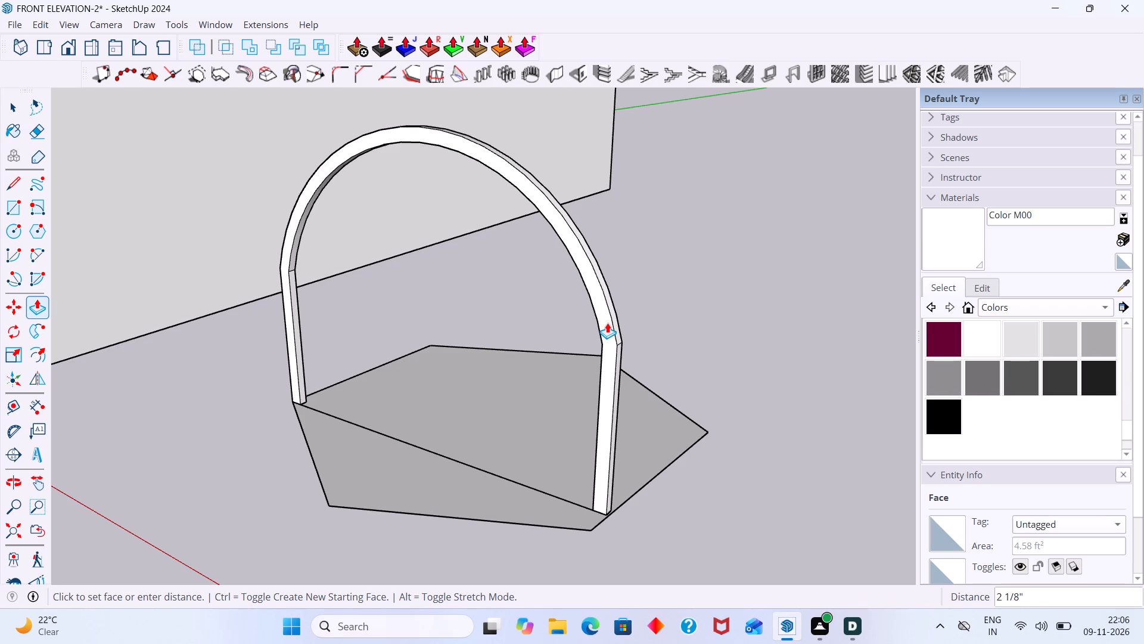
{"action": "left_click", "coordinate": [607, 323]}
{"action": "key", "text": "space"}
{"action": "left_click", "coordinate": [651, 299]}
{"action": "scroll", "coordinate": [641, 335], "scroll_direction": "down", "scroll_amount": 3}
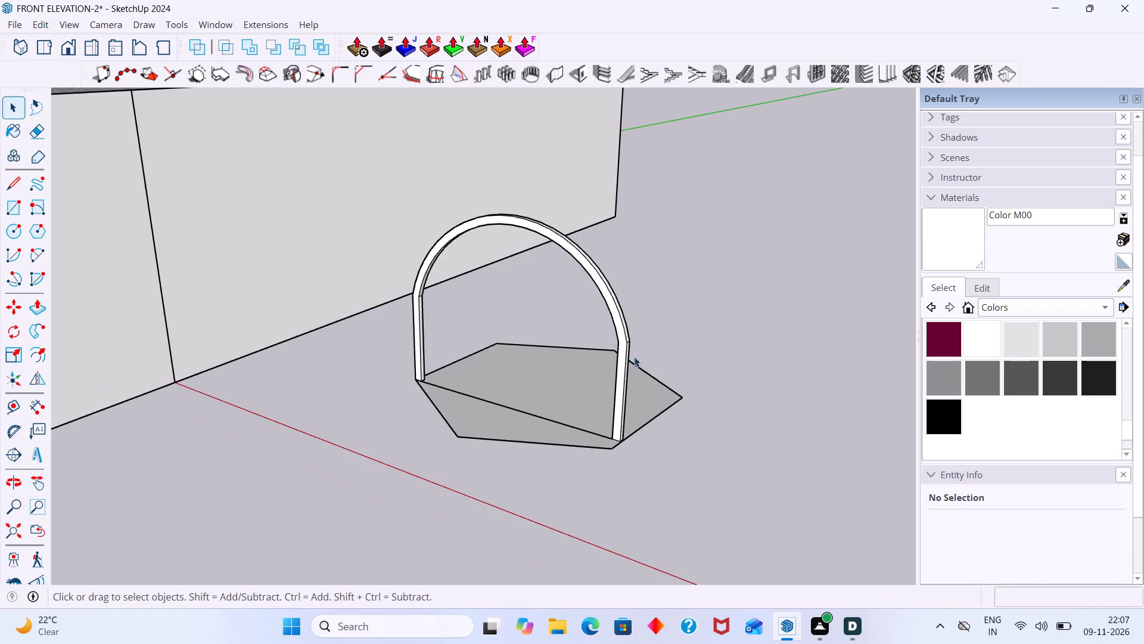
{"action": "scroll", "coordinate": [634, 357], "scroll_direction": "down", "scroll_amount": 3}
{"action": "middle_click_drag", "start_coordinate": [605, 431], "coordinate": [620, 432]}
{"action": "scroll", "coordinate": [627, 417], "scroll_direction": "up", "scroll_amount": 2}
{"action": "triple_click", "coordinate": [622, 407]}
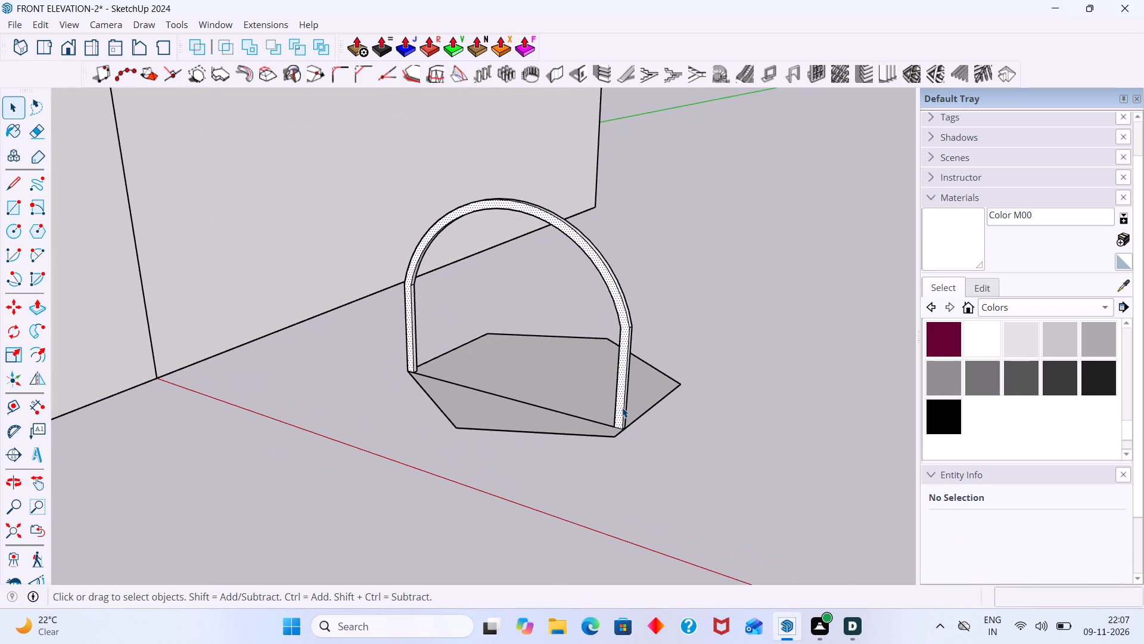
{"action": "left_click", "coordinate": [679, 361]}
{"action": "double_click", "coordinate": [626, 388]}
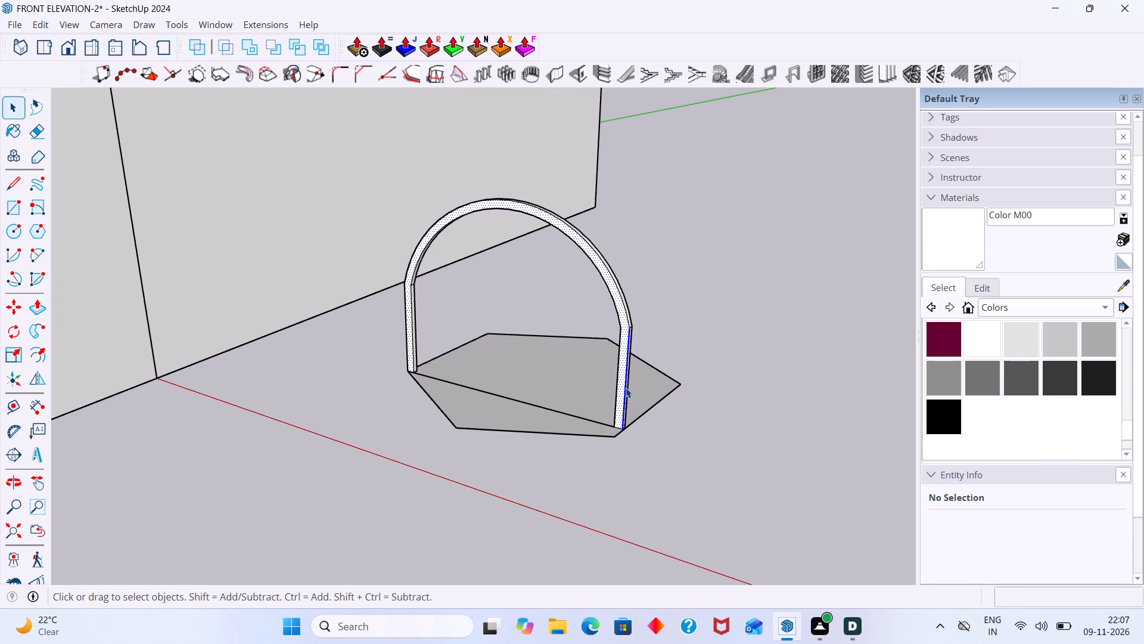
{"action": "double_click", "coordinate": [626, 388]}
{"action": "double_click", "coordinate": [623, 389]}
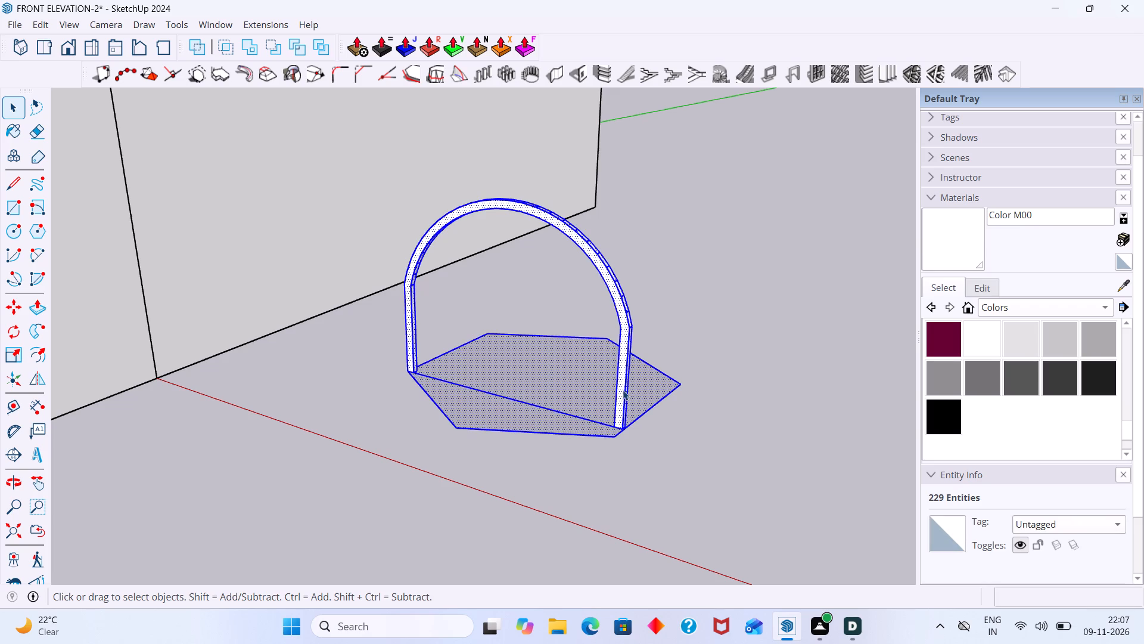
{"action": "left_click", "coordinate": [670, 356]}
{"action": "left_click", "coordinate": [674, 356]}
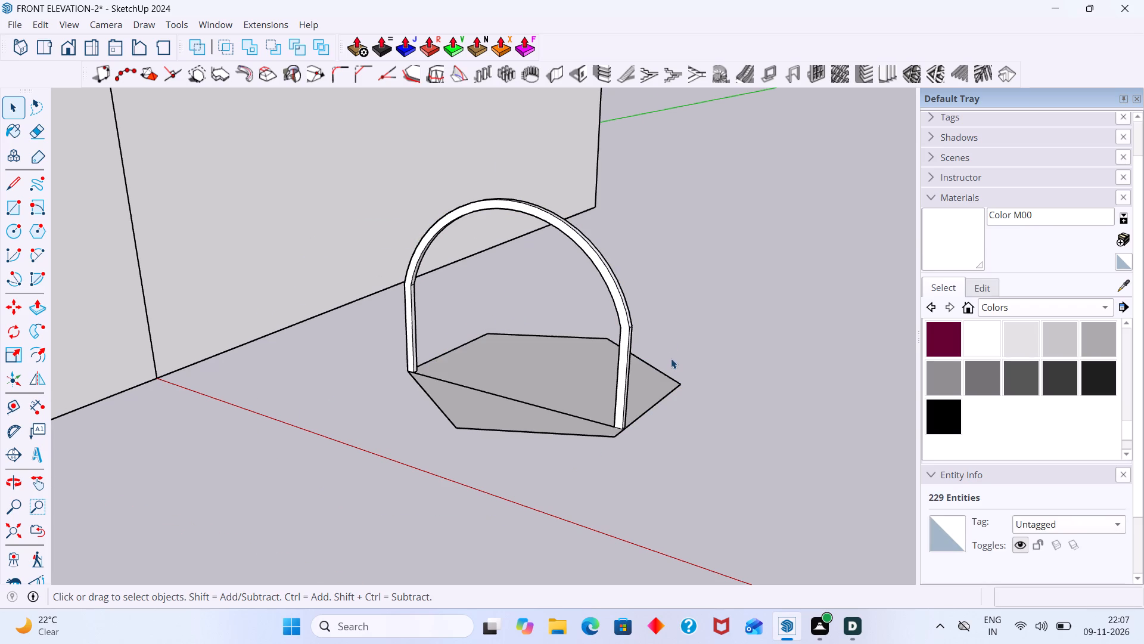
Group the six-sided polygon on the ground, including its faces and edges.
{"action": "double_click", "coordinate": [637, 388]}
{"action": "right_click", "coordinate": [635, 394]}
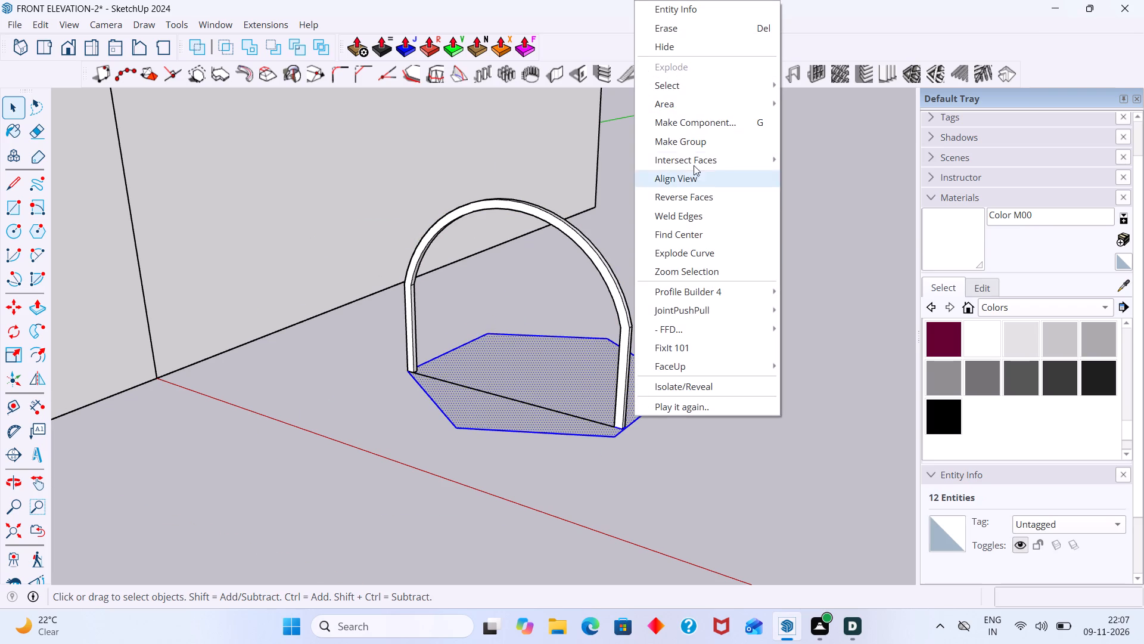
{"action": "left_click", "coordinate": [694, 138]}
{"action": "left_click", "coordinate": [691, 304]}
Group all of the extruded arched frame's connected geometry separately from the polygon.
{"action": "left_click", "coordinate": [629, 326]}
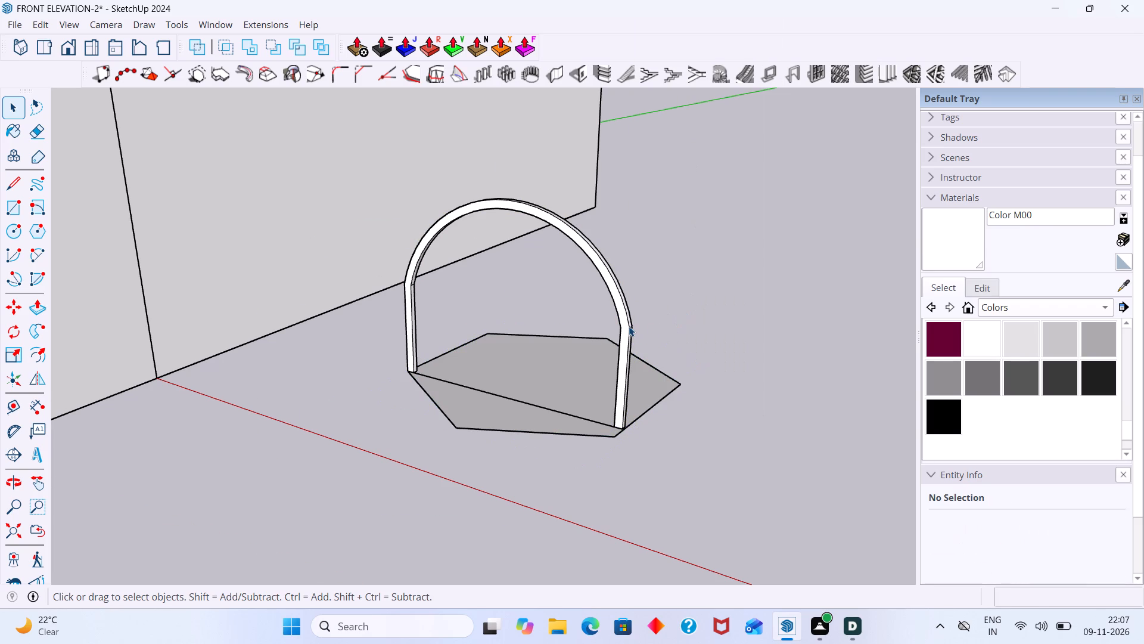
{"action": "left_click", "coordinate": [628, 326]}
{"action": "double_click", "coordinate": [628, 326]}
{"action": "right_click", "coordinate": [623, 326]}
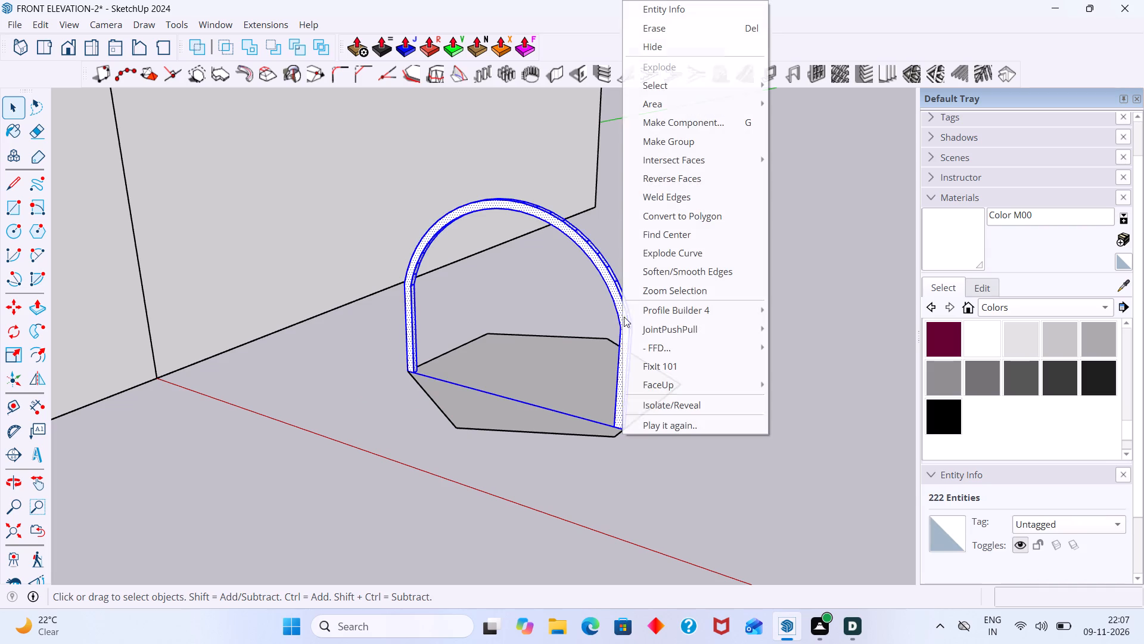
{"action": "left_click", "coordinate": [689, 143]}
{"action": "left_click", "coordinate": [704, 252]}
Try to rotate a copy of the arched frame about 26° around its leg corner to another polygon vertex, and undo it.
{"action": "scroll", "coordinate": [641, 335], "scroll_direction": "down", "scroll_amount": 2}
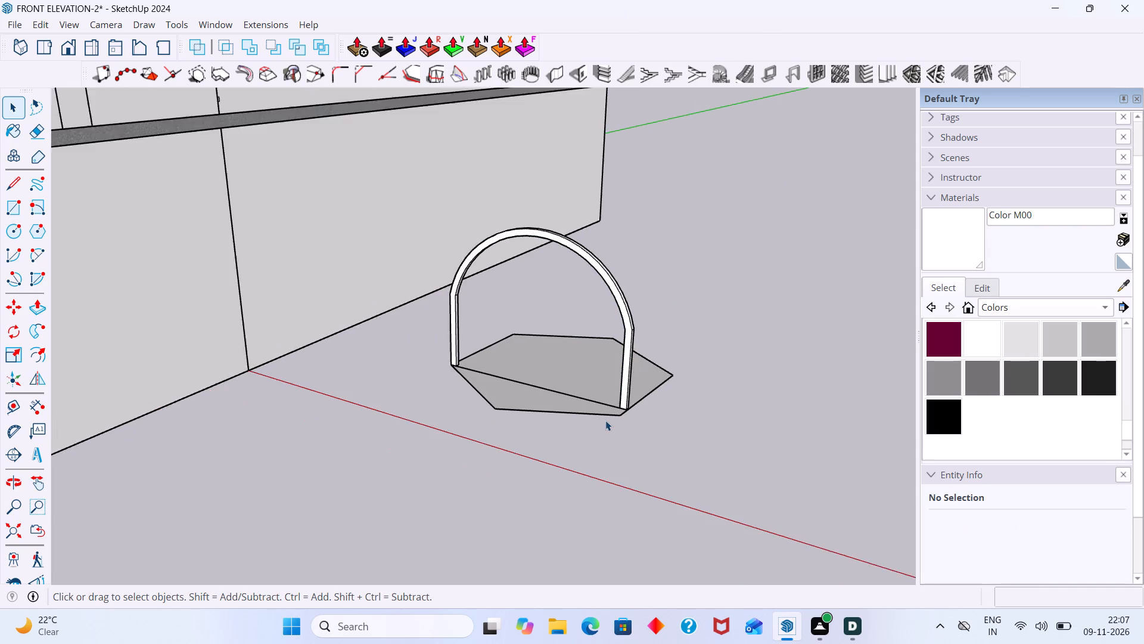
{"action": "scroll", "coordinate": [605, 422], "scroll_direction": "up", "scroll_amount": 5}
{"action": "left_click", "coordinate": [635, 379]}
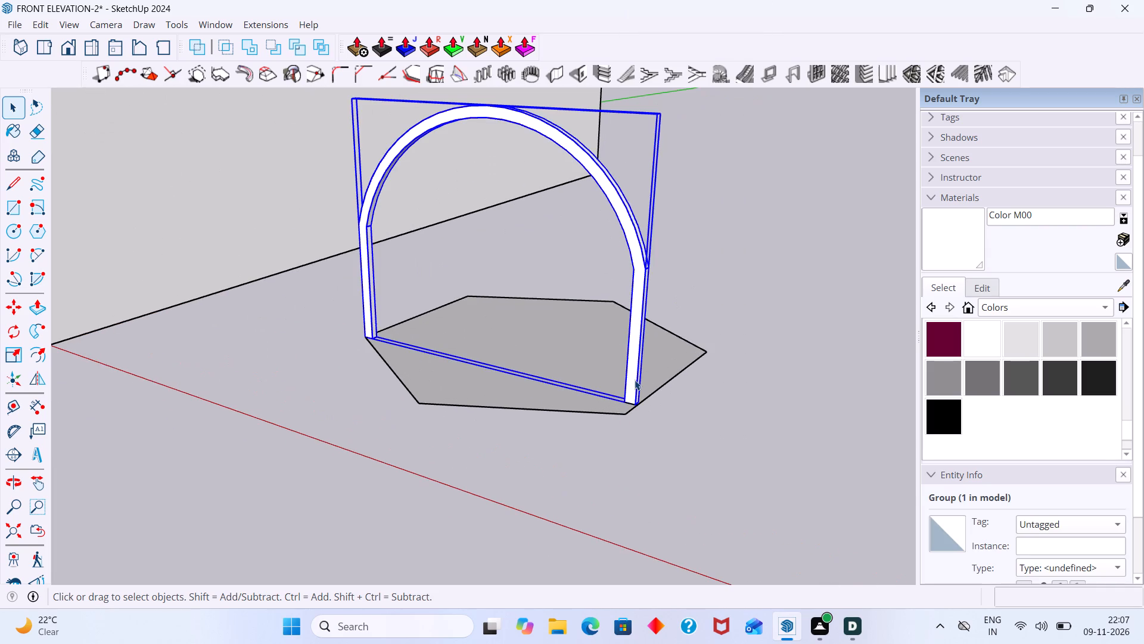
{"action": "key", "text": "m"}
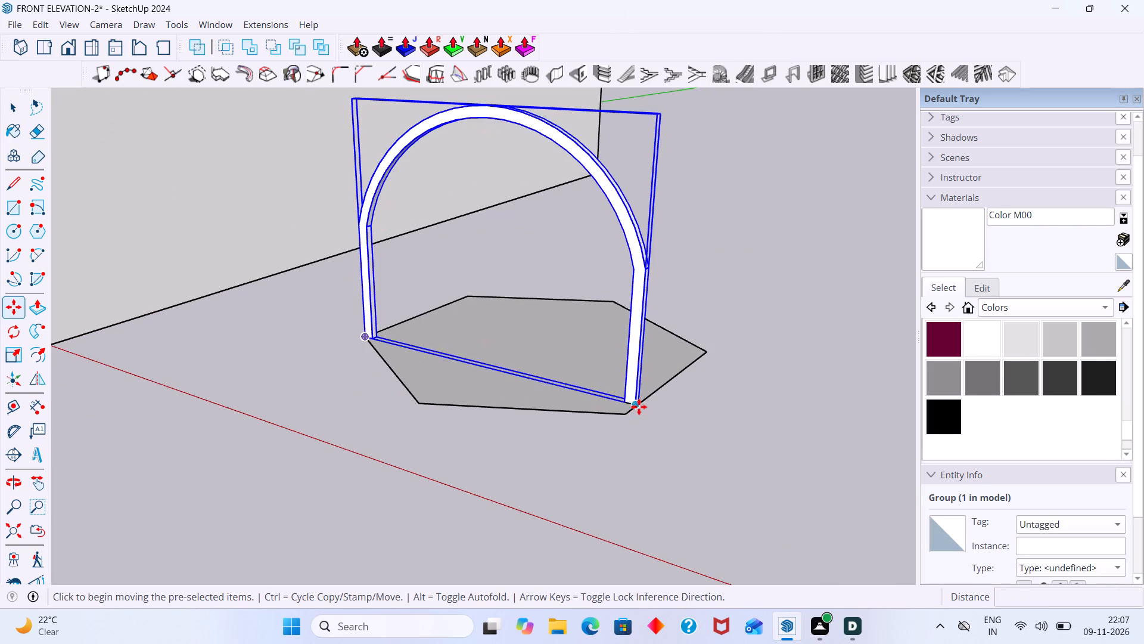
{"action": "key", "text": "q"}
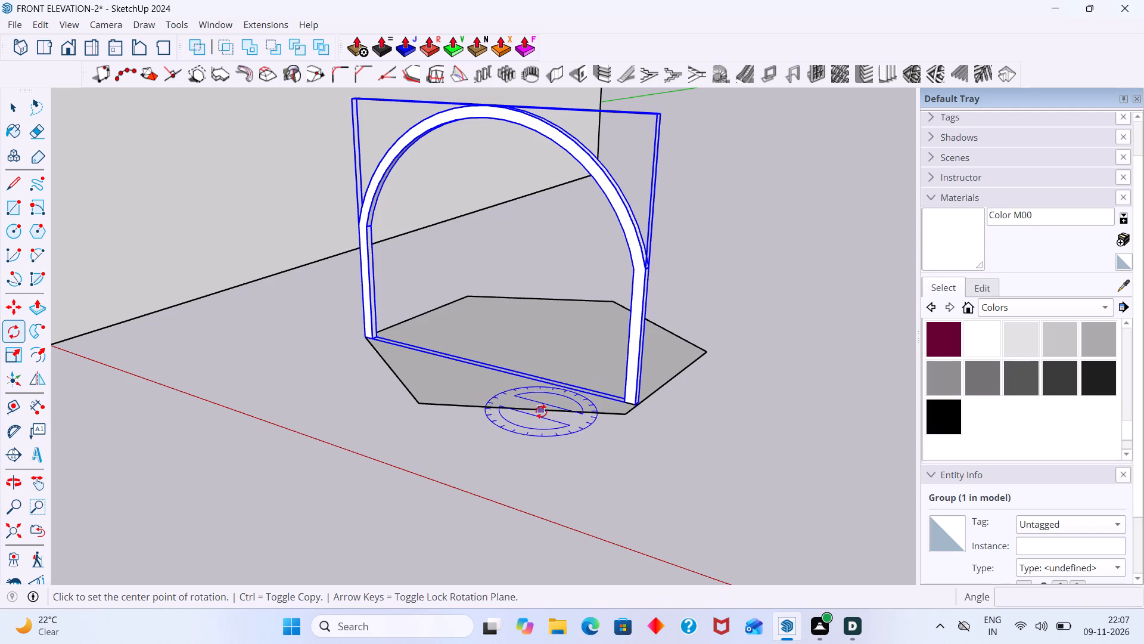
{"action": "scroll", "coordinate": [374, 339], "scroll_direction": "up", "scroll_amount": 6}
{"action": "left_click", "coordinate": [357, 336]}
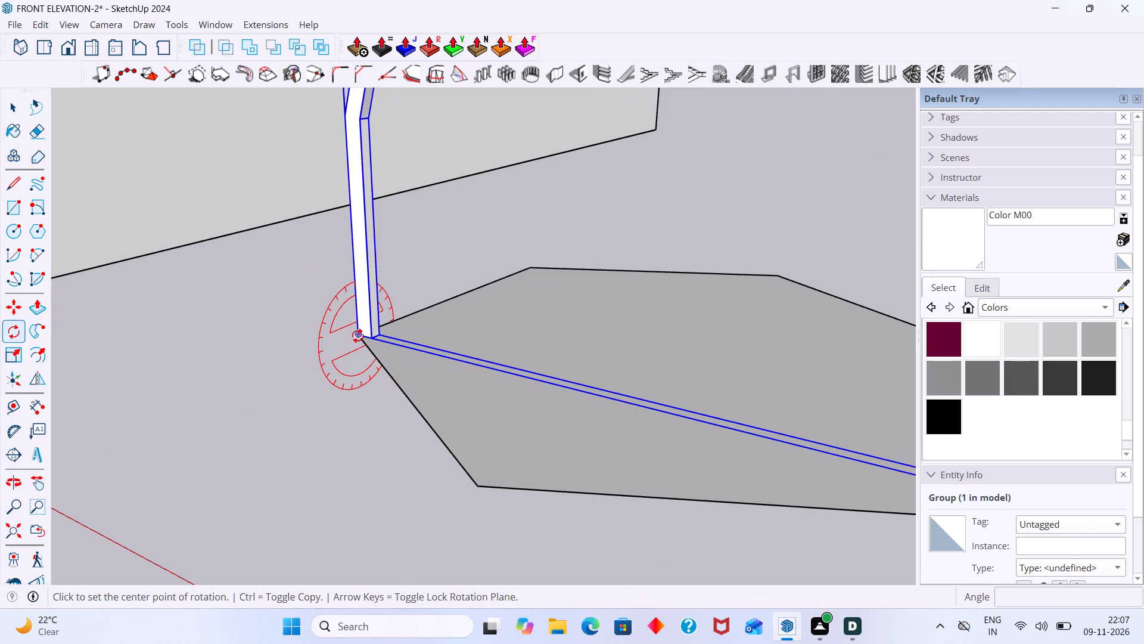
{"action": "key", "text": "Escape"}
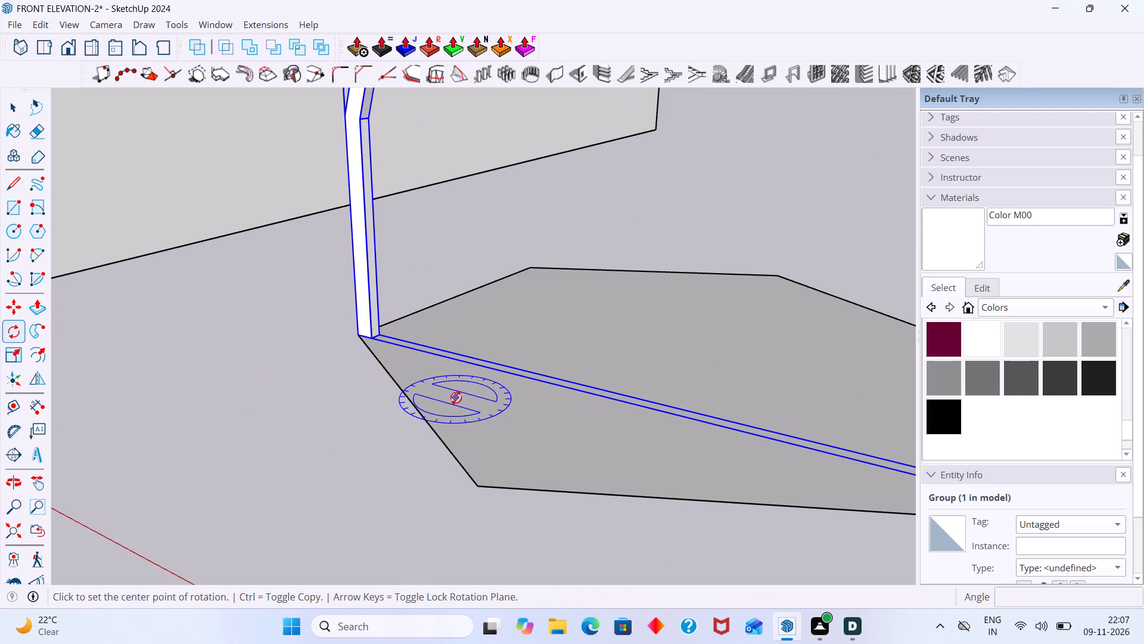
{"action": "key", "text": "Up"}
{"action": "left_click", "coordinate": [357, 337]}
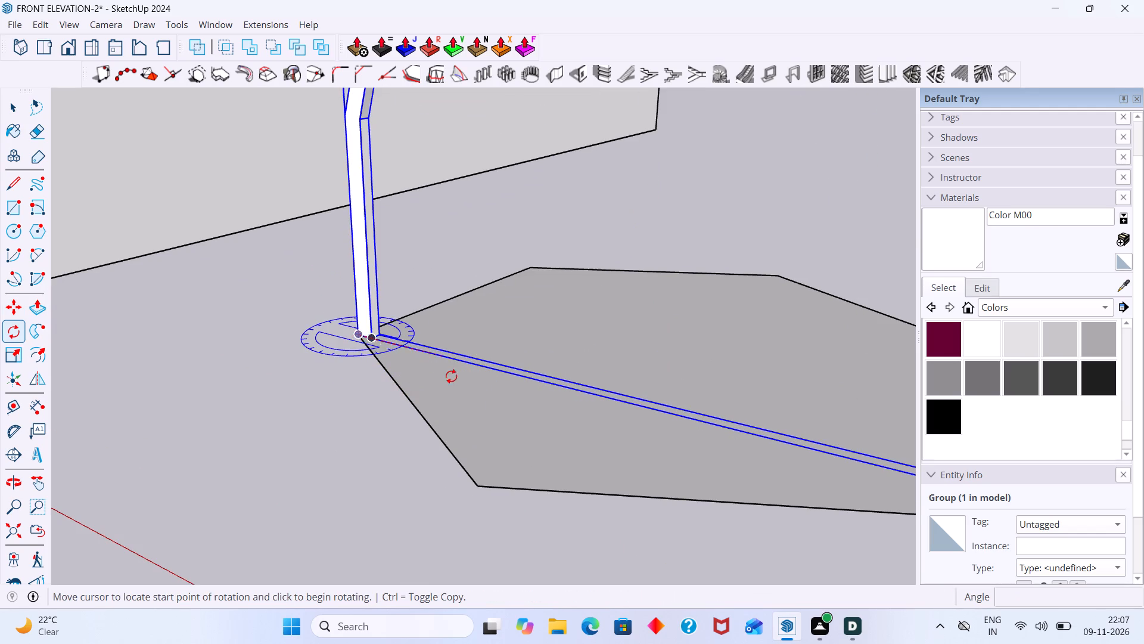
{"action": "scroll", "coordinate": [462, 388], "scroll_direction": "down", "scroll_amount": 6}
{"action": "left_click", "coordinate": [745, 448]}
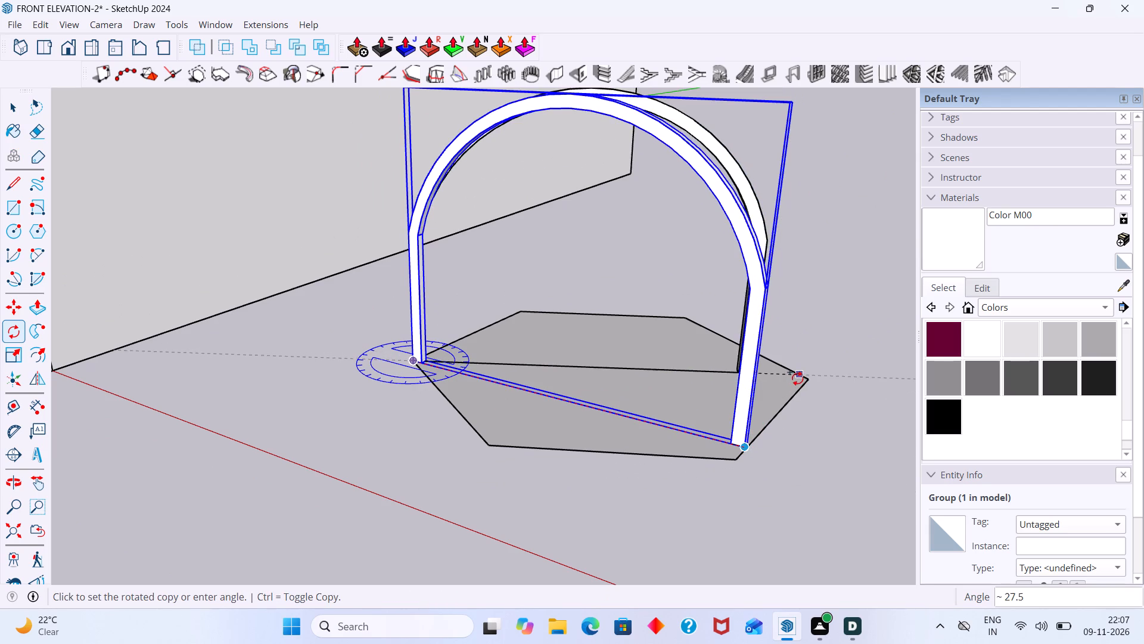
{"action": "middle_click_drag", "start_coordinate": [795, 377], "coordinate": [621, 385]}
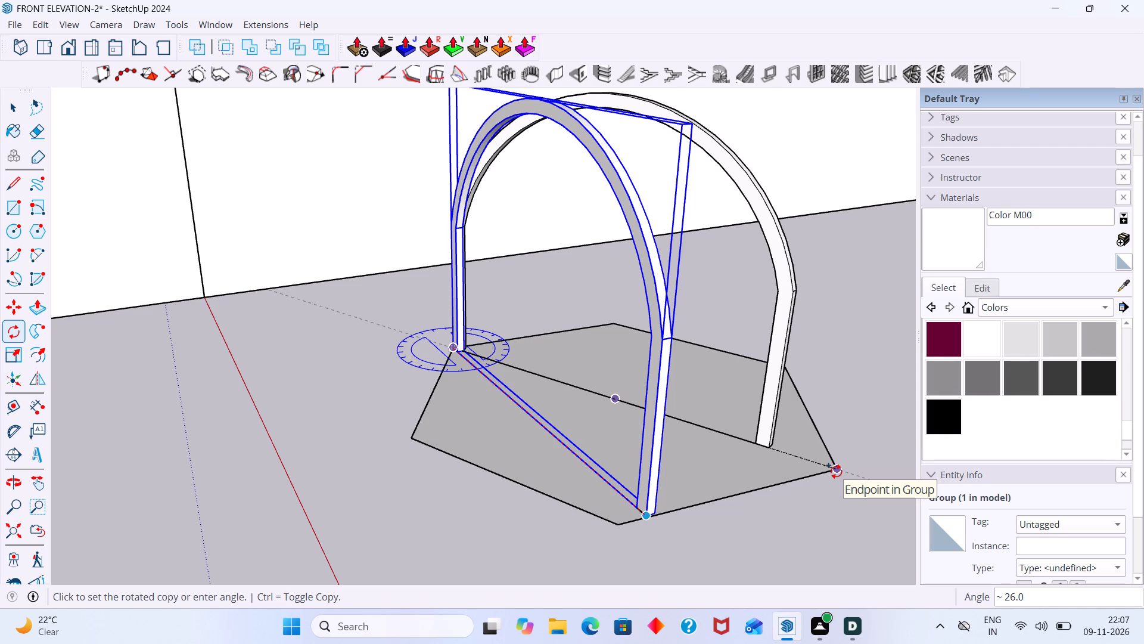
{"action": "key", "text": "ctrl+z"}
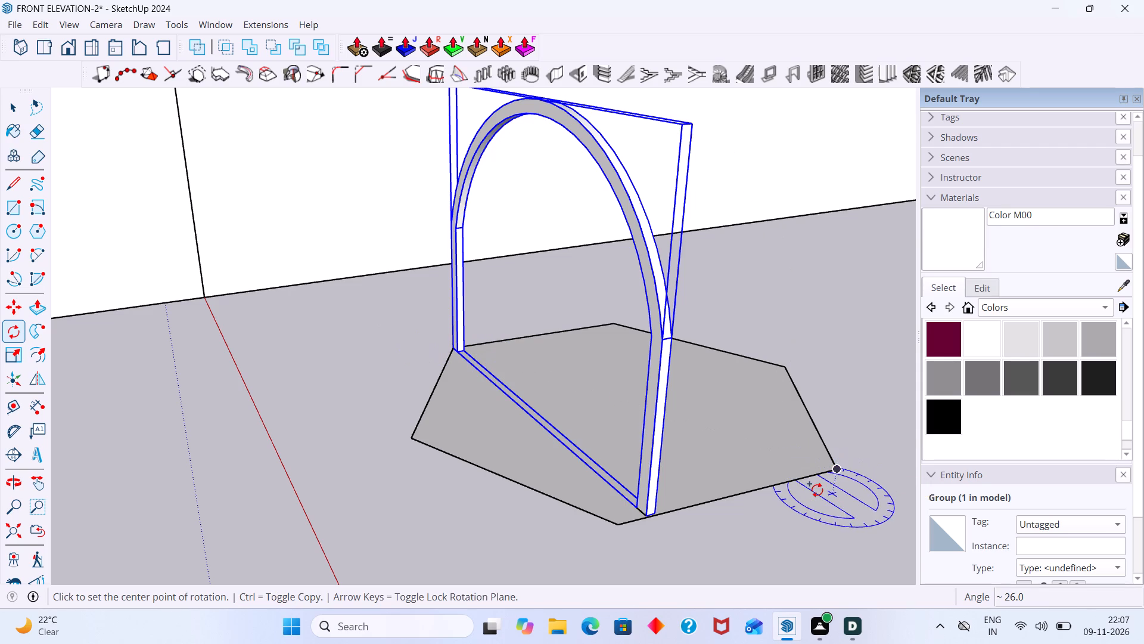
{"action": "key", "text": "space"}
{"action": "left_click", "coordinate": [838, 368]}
Rotate the arched frame group about 4° around one leg's corner so its other leg meets the polygon's vertex.
{"action": "scroll", "coordinate": [684, 436], "scroll_direction": "down", "scroll_amount": 3}
{"action": "scroll", "coordinate": [640, 478], "scroll_direction": "up", "scroll_amount": 3}
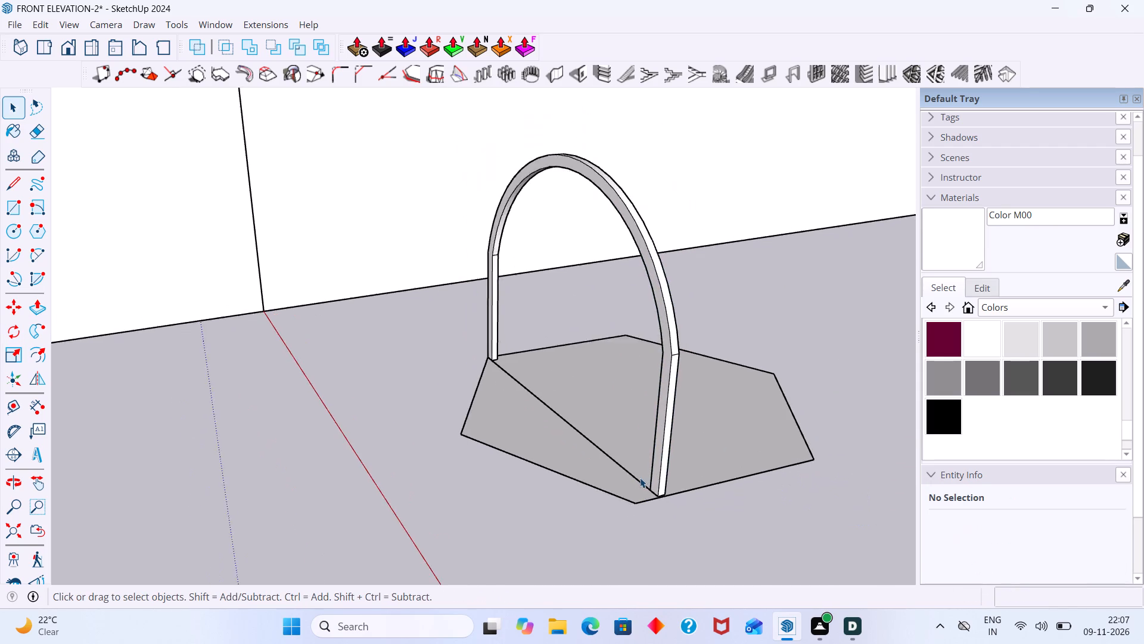
{"action": "scroll", "coordinate": [640, 478], "scroll_direction": "up", "scroll_amount": 1}
{"action": "left_click", "coordinate": [674, 456]}
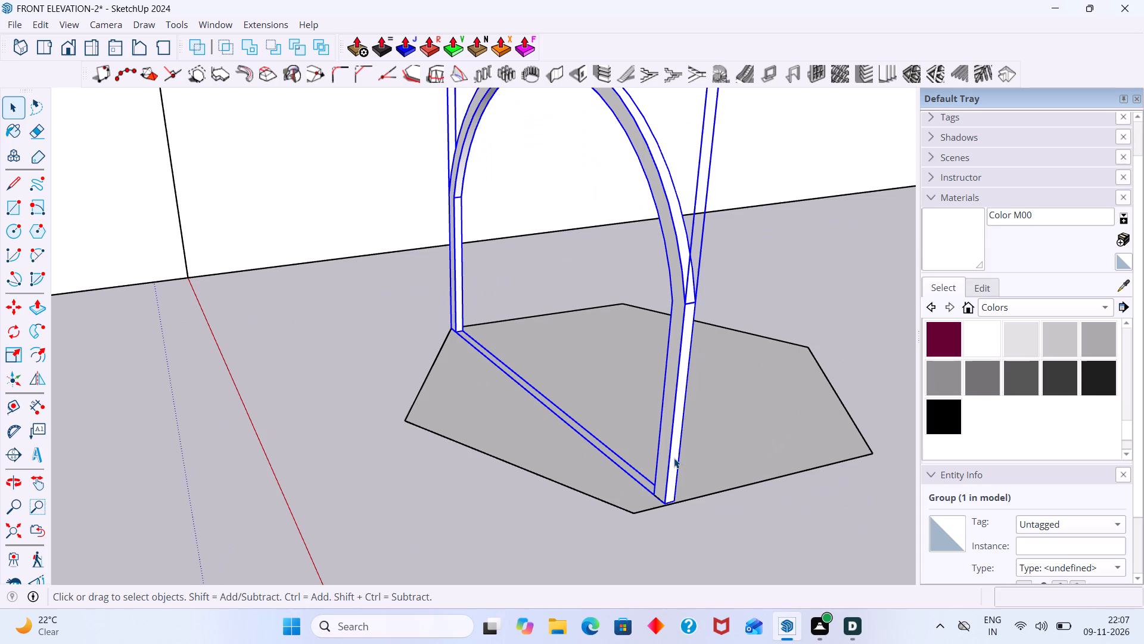
{"action": "key", "text": "q"}
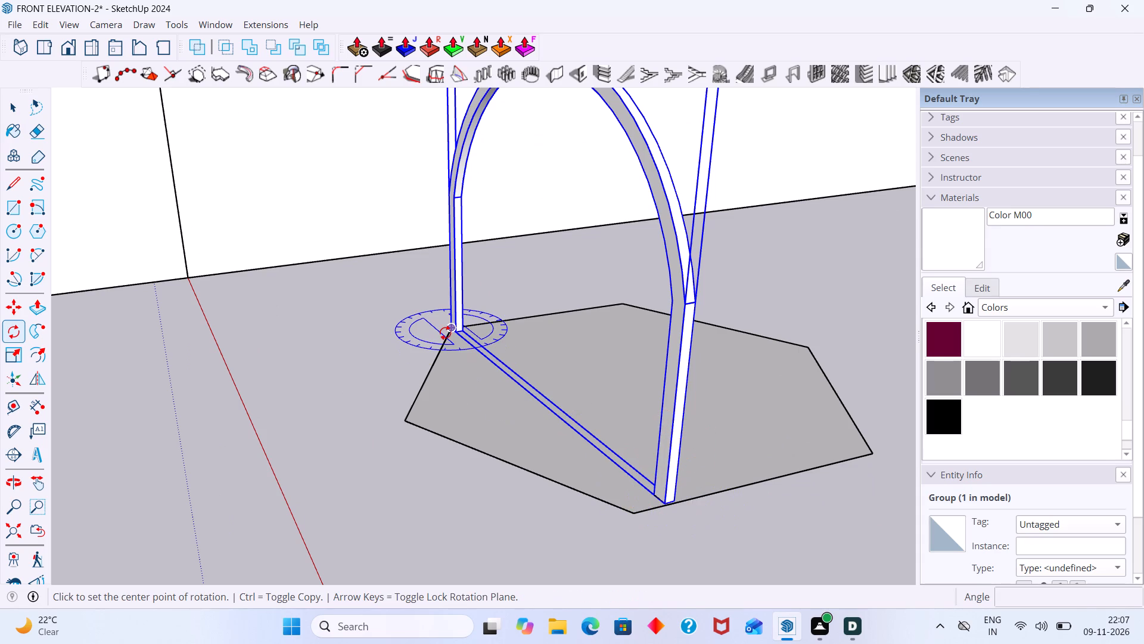
{"action": "left_click", "coordinate": [452, 329]}
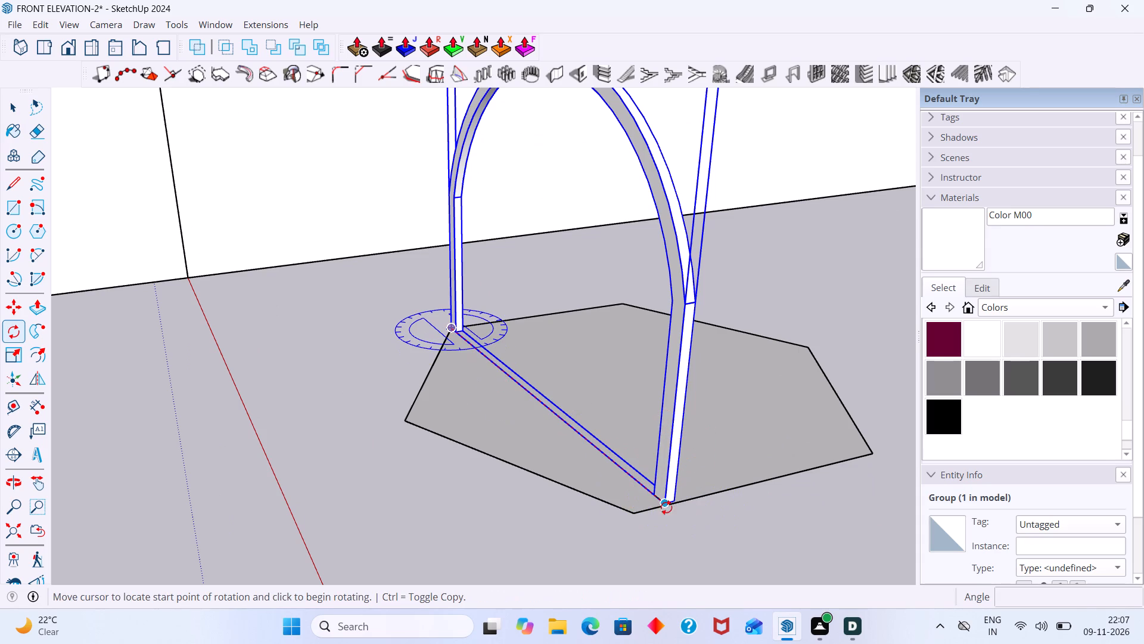
{"action": "left_click", "coordinate": [671, 506]}
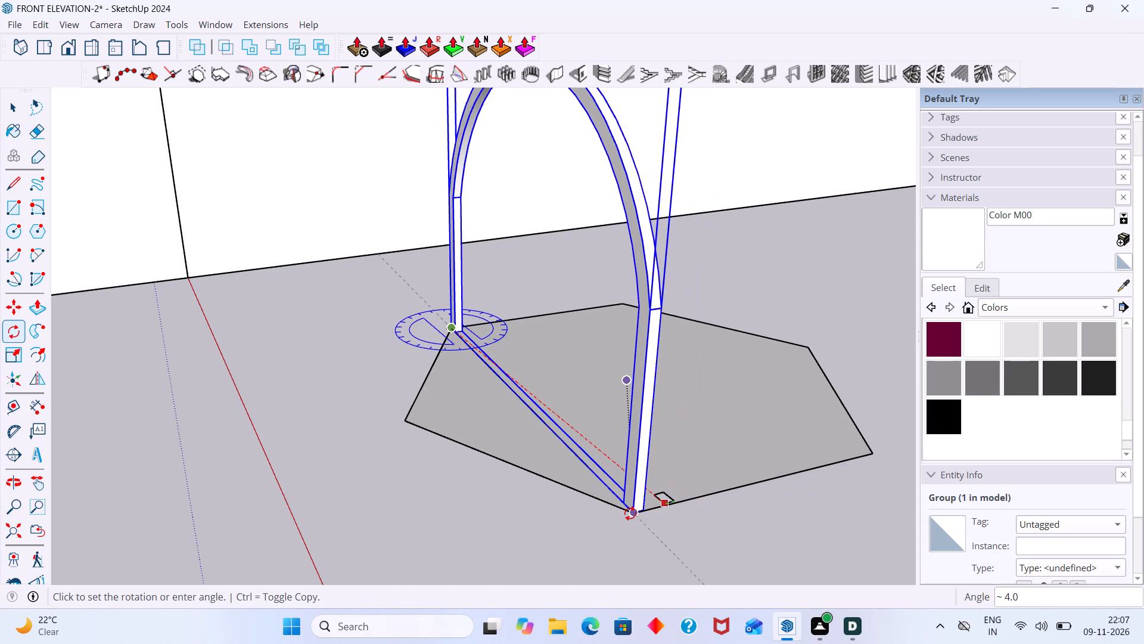
{"action": "left_click", "coordinate": [630, 513]}
{"action": "key", "text": "space"}
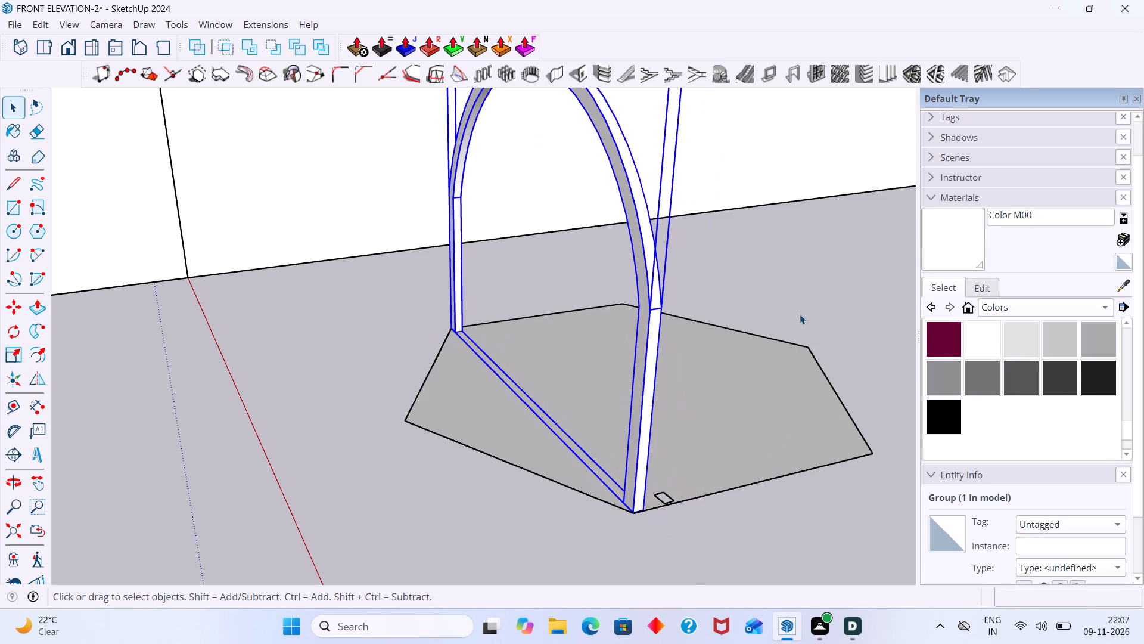
{"action": "left_click", "coordinate": [804, 306]}
Inside the arched frame group, delete the ground edge running between the two legs.
{"action": "scroll", "coordinate": [658, 354], "scroll_direction": "down", "scroll_amount": 7}
{"action": "scroll", "coordinate": [585, 398], "scroll_direction": "up", "scroll_amount": 3}
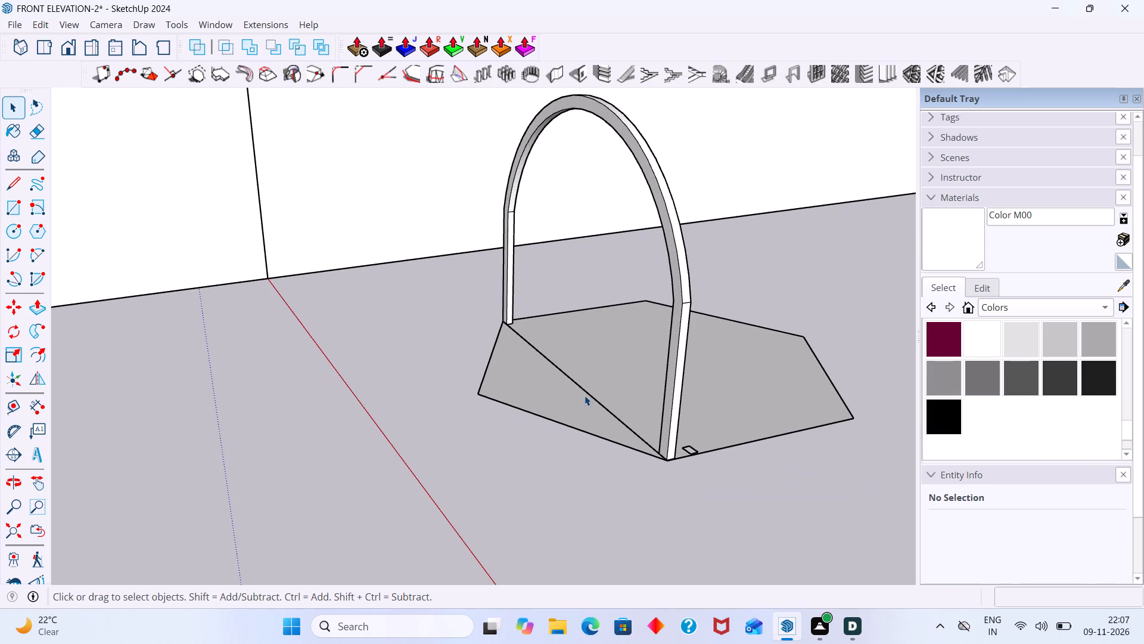
{"action": "left_click", "coordinate": [585, 395]}
{"action": "double_click", "coordinate": [587, 394]}
{"action": "left_click", "coordinate": [593, 397]}
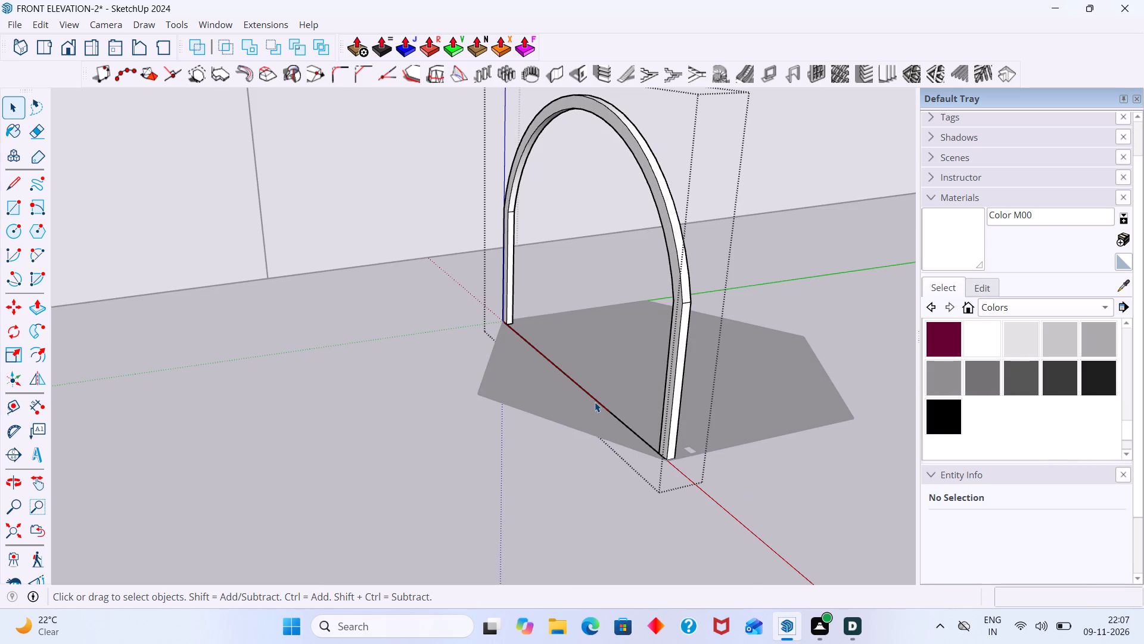
{"action": "left_click", "coordinate": [595, 402]}
{"action": "key", "text": "Delete"}
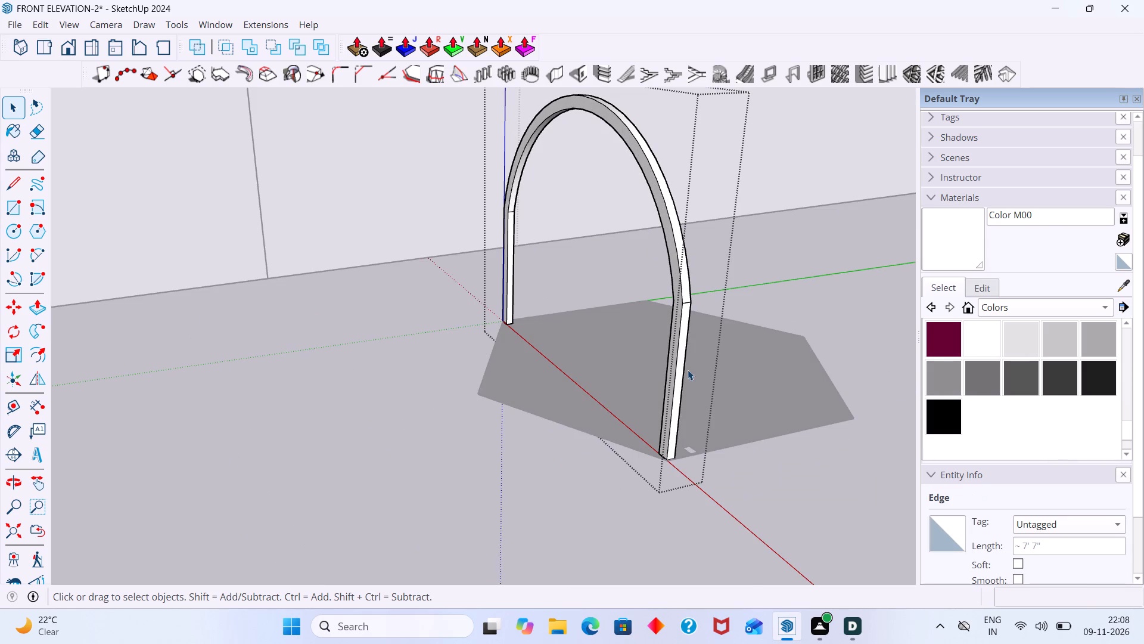
{"action": "left_click", "coordinate": [776, 317]}
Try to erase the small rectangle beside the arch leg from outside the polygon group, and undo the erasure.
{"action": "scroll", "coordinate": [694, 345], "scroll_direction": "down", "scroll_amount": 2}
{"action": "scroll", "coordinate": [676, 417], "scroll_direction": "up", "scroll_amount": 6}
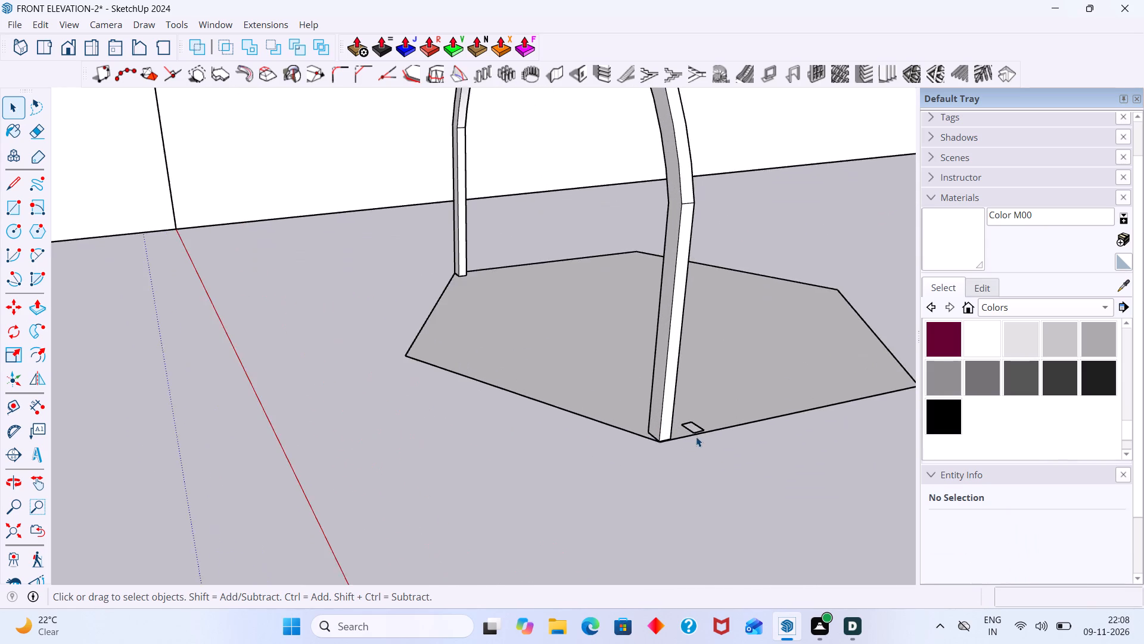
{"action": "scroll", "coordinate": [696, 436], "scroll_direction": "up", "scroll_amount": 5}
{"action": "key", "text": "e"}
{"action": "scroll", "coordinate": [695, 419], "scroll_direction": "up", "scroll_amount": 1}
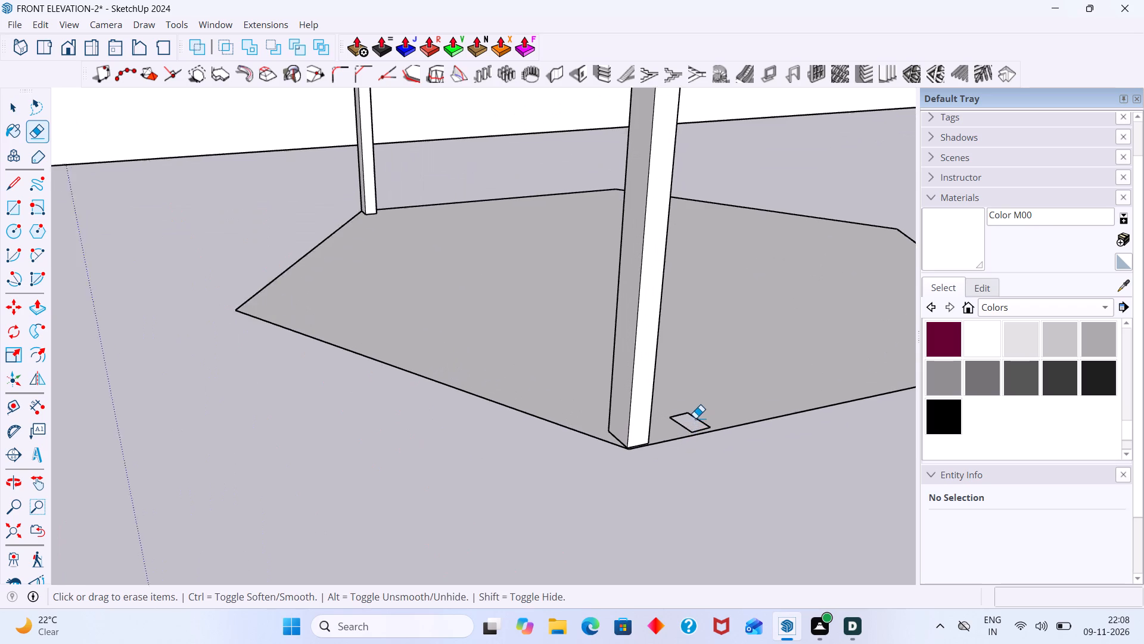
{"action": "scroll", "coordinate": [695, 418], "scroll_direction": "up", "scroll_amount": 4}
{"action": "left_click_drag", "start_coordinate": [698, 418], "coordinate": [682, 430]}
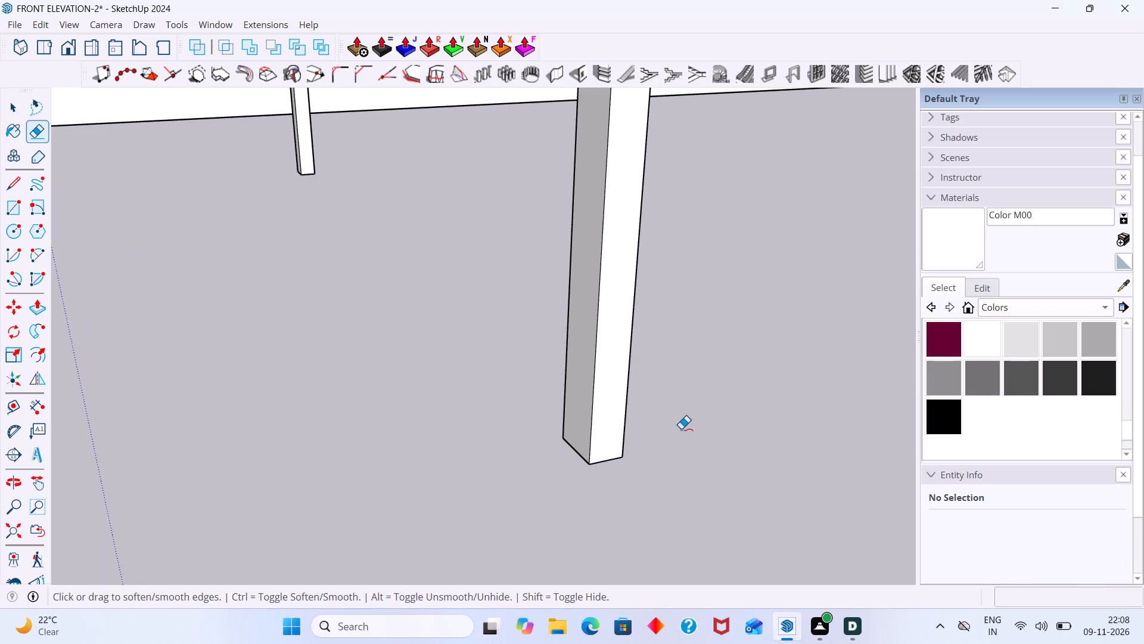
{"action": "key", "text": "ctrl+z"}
Inside the polygon group, delete all edges of the small rectangle beside the arch leg.
{"action": "key", "text": "space"}
{"action": "left_click", "coordinate": [683, 429]}
{"action": "left_click", "coordinate": [682, 431]}
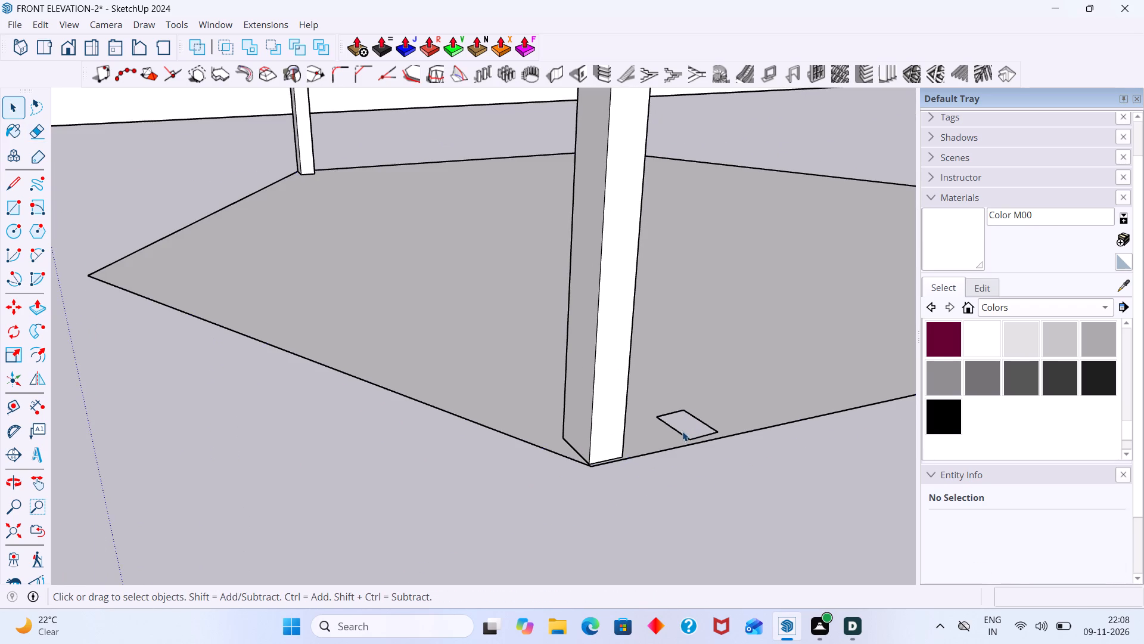
{"action": "left_click", "coordinate": [681, 432]}
{"action": "left_click", "coordinate": [680, 432]}
{"action": "left_click", "coordinate": [683, 429]}
{"action": "left_click", "coordinate": [683, 428]}
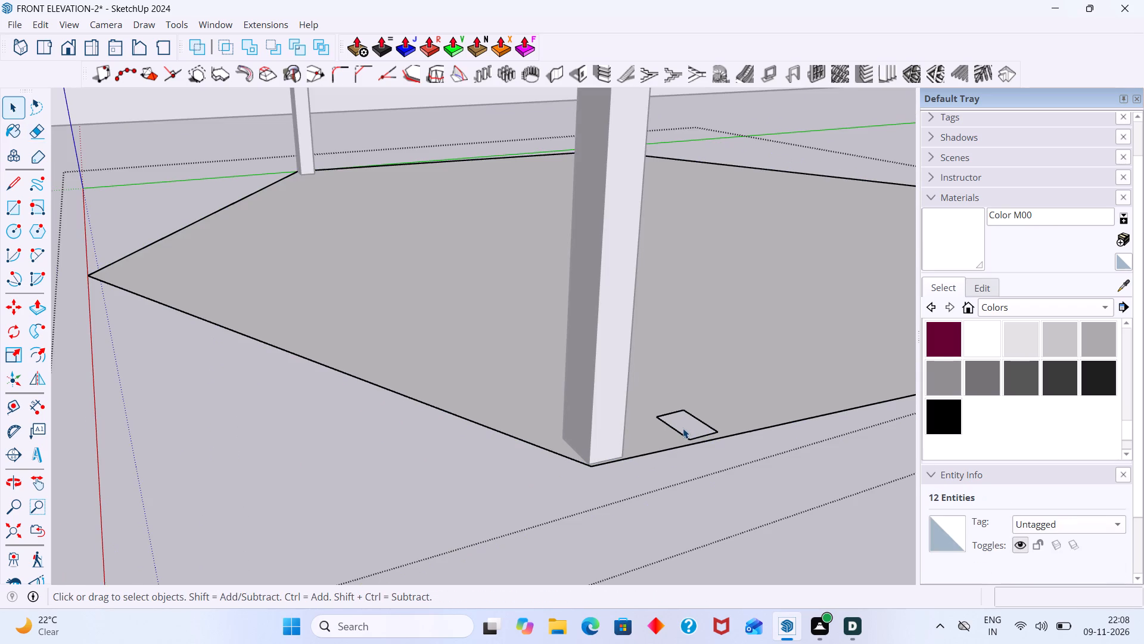
{"action": "double_click", "coordinate": [685, 428]}
{"action": "left_click", "coordinate": [689, 425]}
{"action": "left_click", "coordinate": [698, 420]}
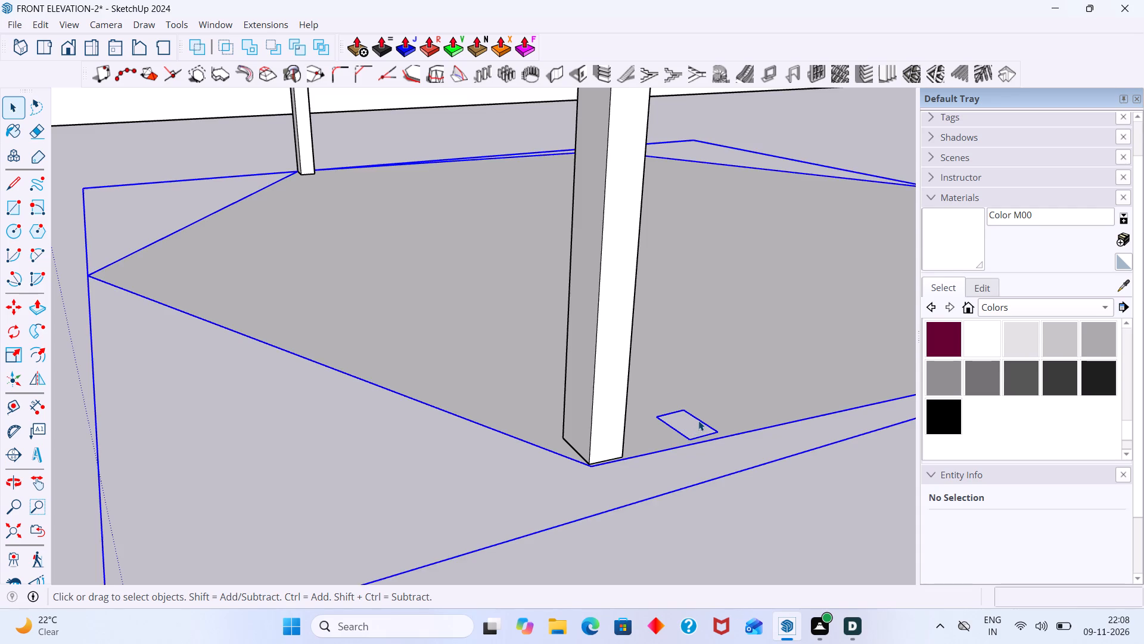
{"action": "double_click", "coordinate": [698, 420]}
{"action": "left_click", "coordinate": [698, 420]}
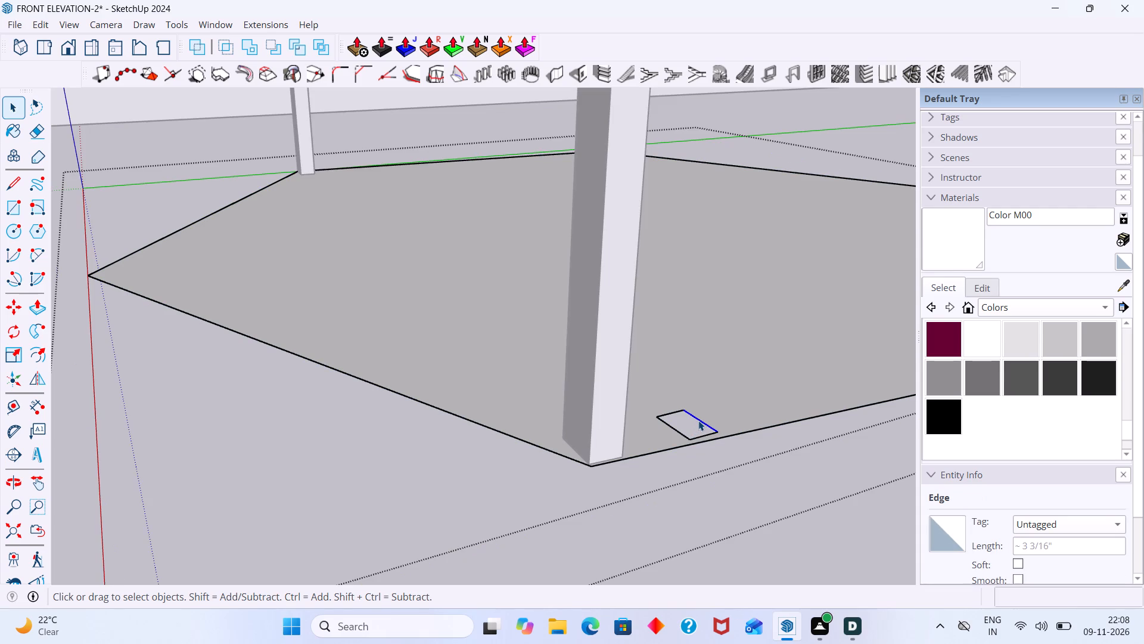
{"action": "key", "text": "Delete"}
{"action": "key", "text": "e"}
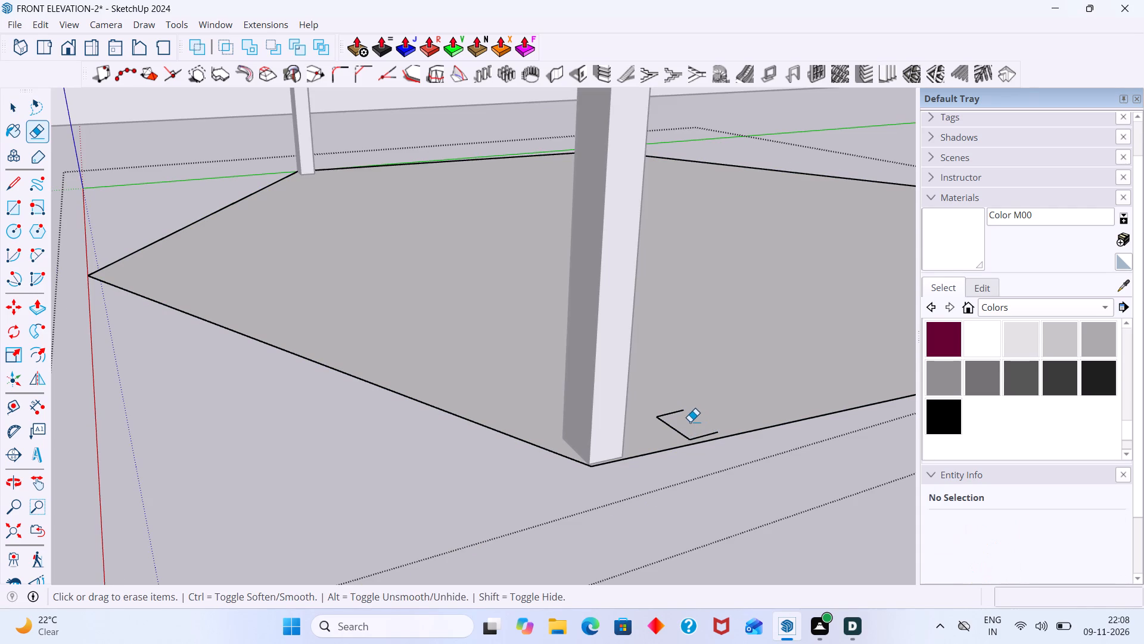
{"action": "left_click_drag", "start_coordinate": [690, 422], "coordinate": [674, 434]}
{"action": "double_click", "coordinate": [675, 409]}
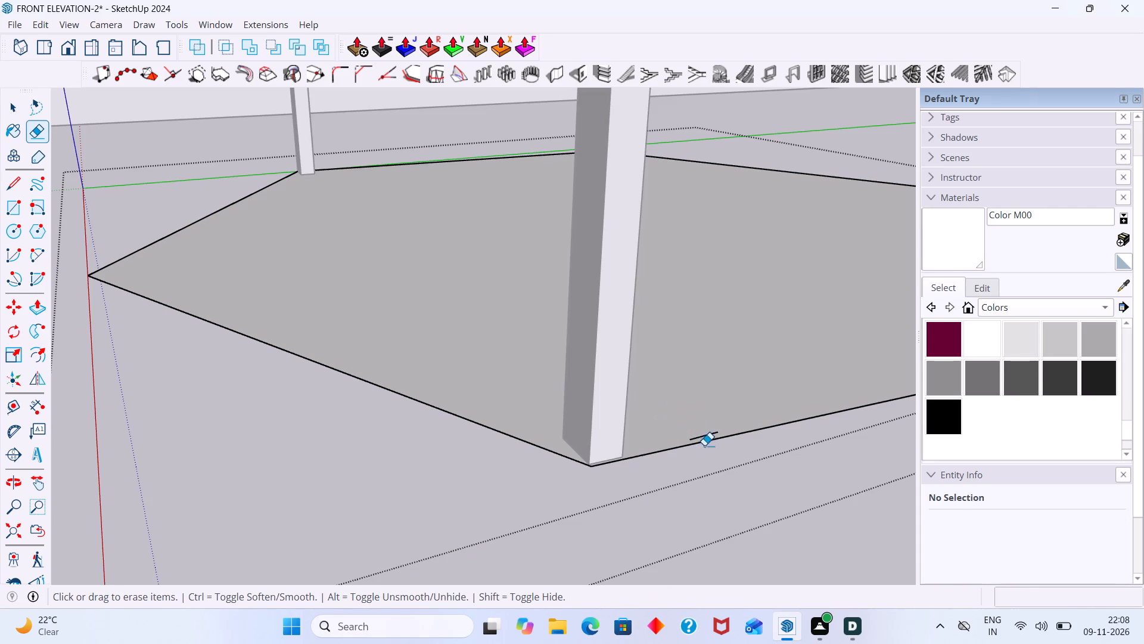
{"action": "left_click", "coordinate": [702, 438]}
{"action": "key", "text": "space"}
{"action": "scroll", "coordinate": [729, 395], "scroll_direction": "down", "scroll_amount": 5}
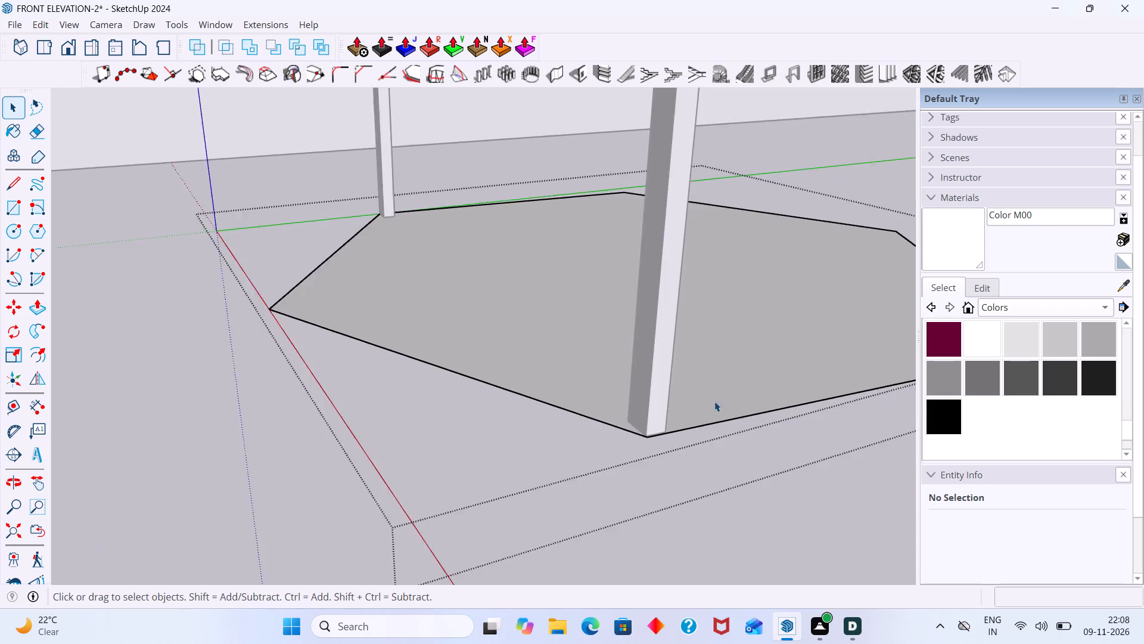
{"action": "scroll", "coordinate": [714, 401], "scroll_direction": "down", "scroll_amount": 2}
{"action": "left_click", "coordinate": [692, 476]}
{"action": "scroll", "coordinate": [694, 451], "scroll_direction": "down", "scroll_amount": 3}
{"action": "left_click", "coordinate": [818, 203]}
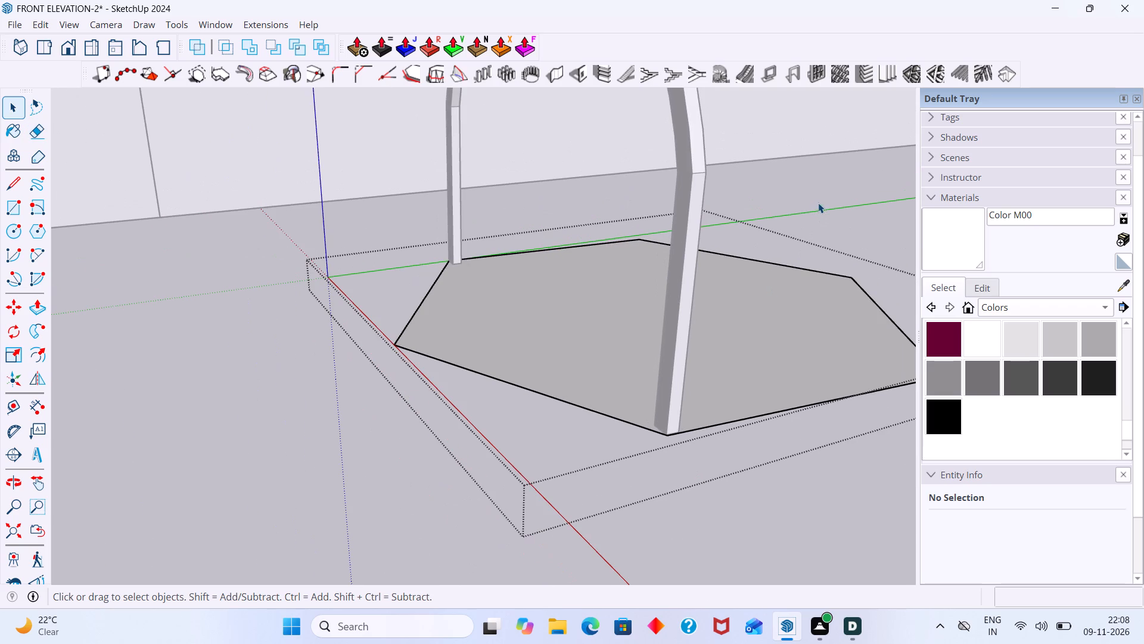
Make a copy of the arched frame rotated 30° about its back leg's corner, aligned with the hexagon's opposite vertex.
{"action": "scroll", "coordinate": [771, 246], "scroll_direction": "down", "scroll_amount": 7}
{"action": "scroll", "coordinate": [733, 283], "scroll_direction": "up", "scroll_amount": 7}
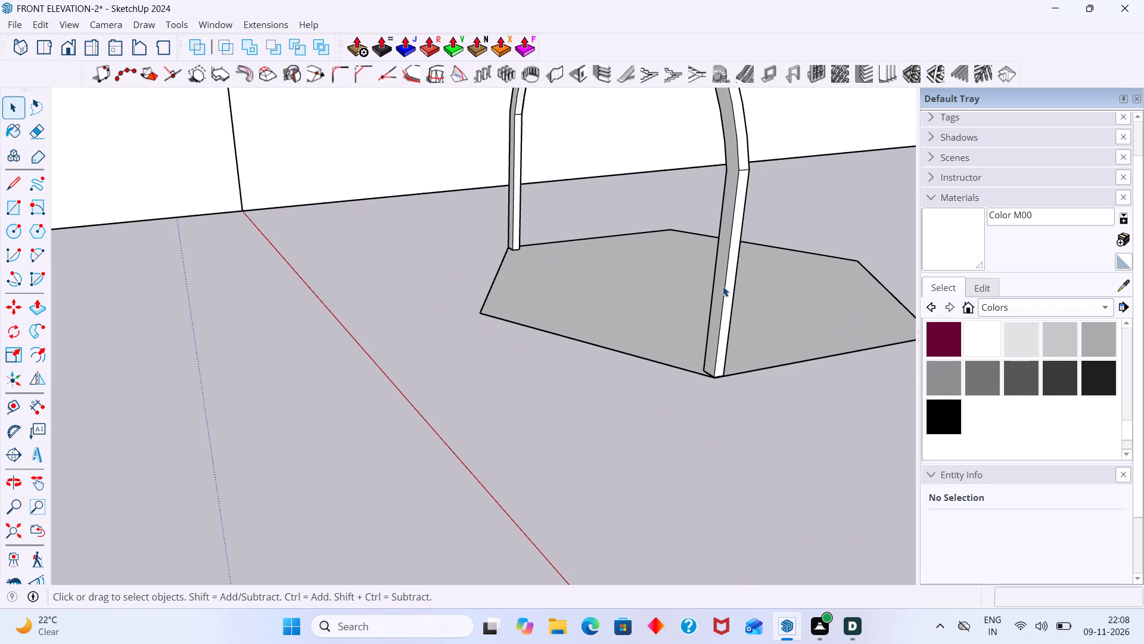
{"action": "left_click", "coordinate": [728, 286]}
{"action": "key", "text": "m"}
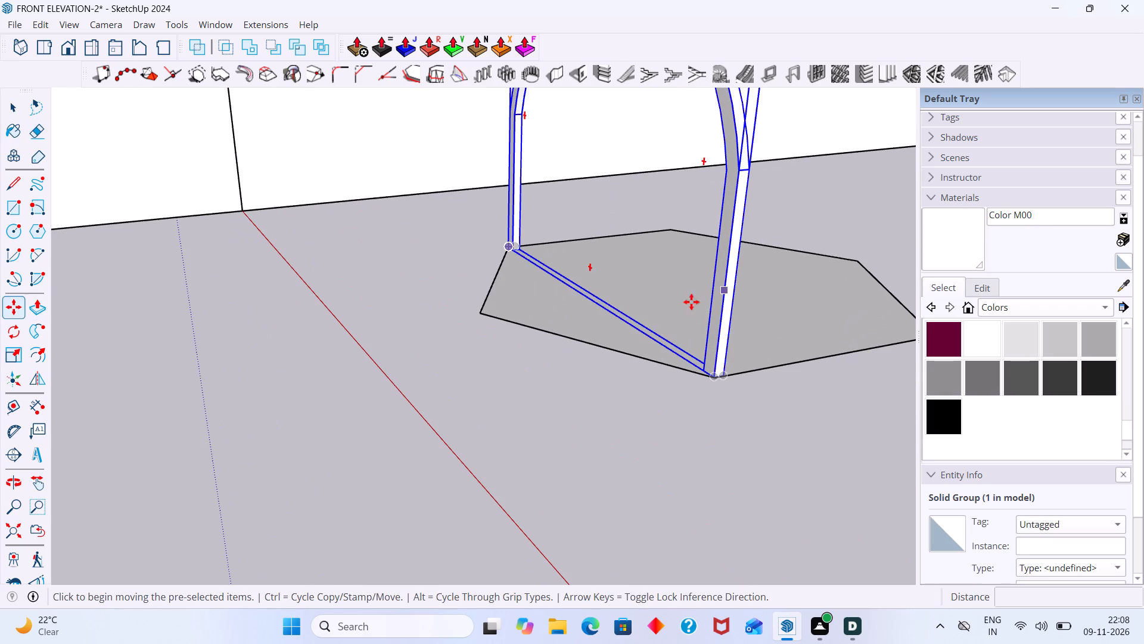
{"action": "key", "text": "q"}
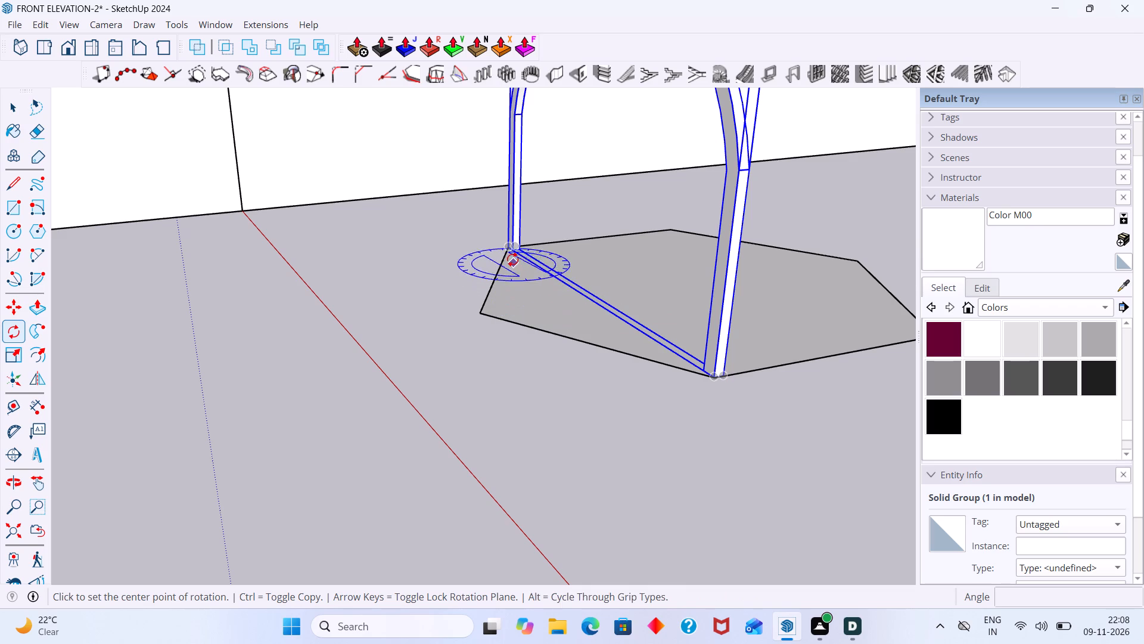
{"action": "scroll", "coordinate": [509, 248], "scroll_direction": "up", "scroll_amount": 4}
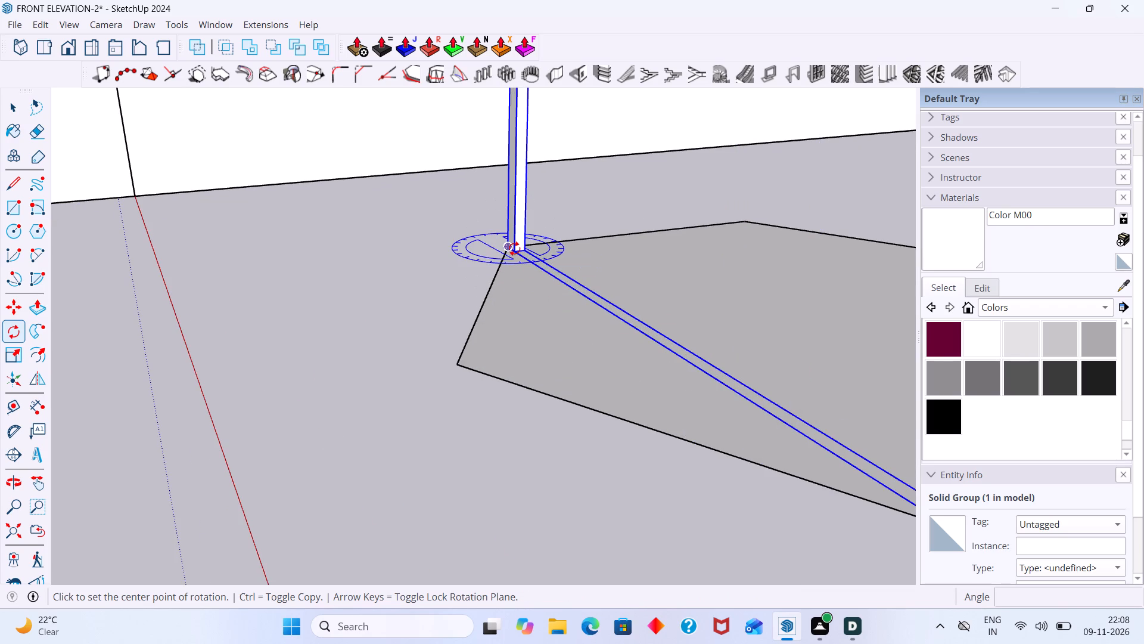
{"action": "key", "text": "Up"}
{"action": "left_click", "coordinate": [507, 244]}
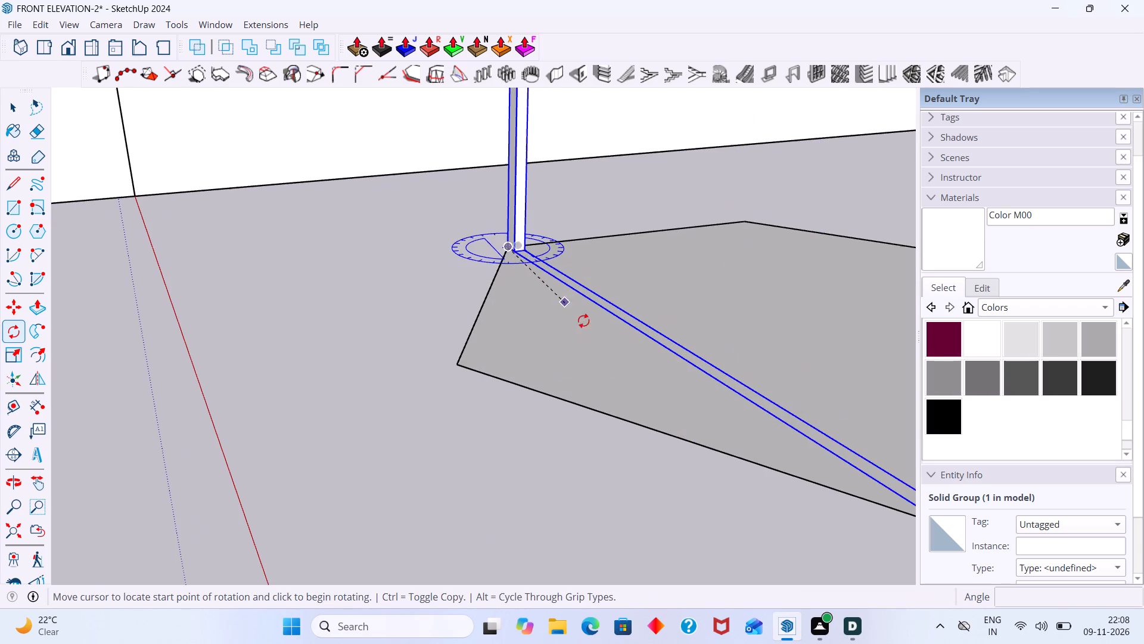
{"action": "scroll", "coordinate": [598, 338], "scroll_direction": "down", "scroll_amount": 8}
{"action": "scroll", "coordinate": [755, 432], "scroll_direction": "up", "scroll_amount": 5}
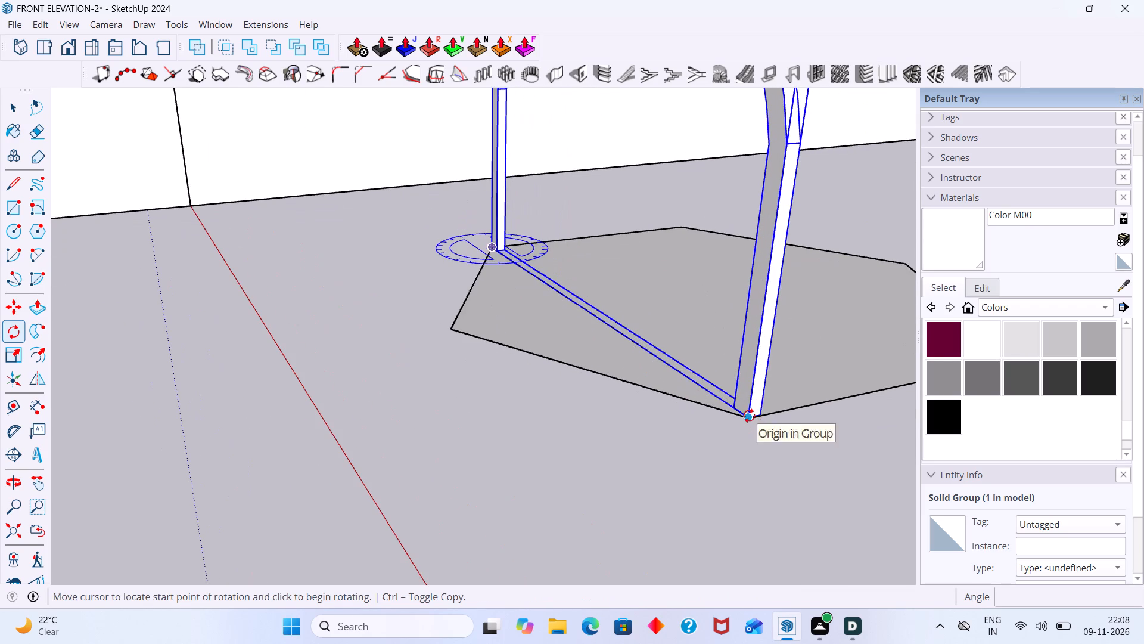
{"action": "left_click", "coordinate": [749, 416]}
{"action": "scroll", "coordinate": [776, 397], "scroll_direction": "down", "scroll_amount": 4}
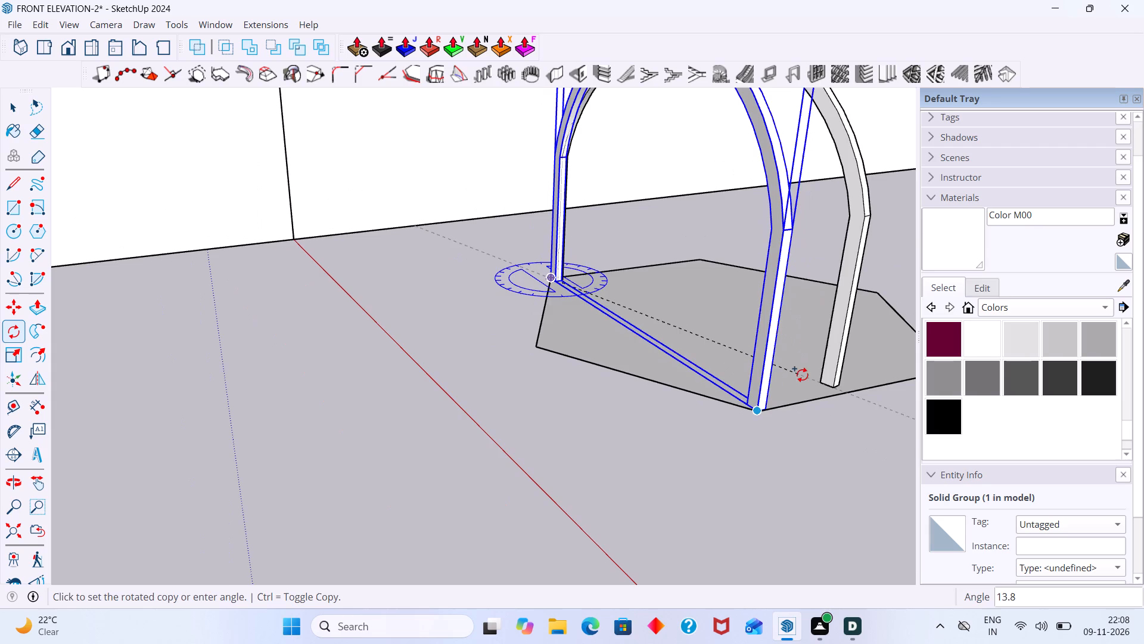
{"action": "middle_click_drag", "start_coordinate": [802, 374], "coordinate": [618, 343]}
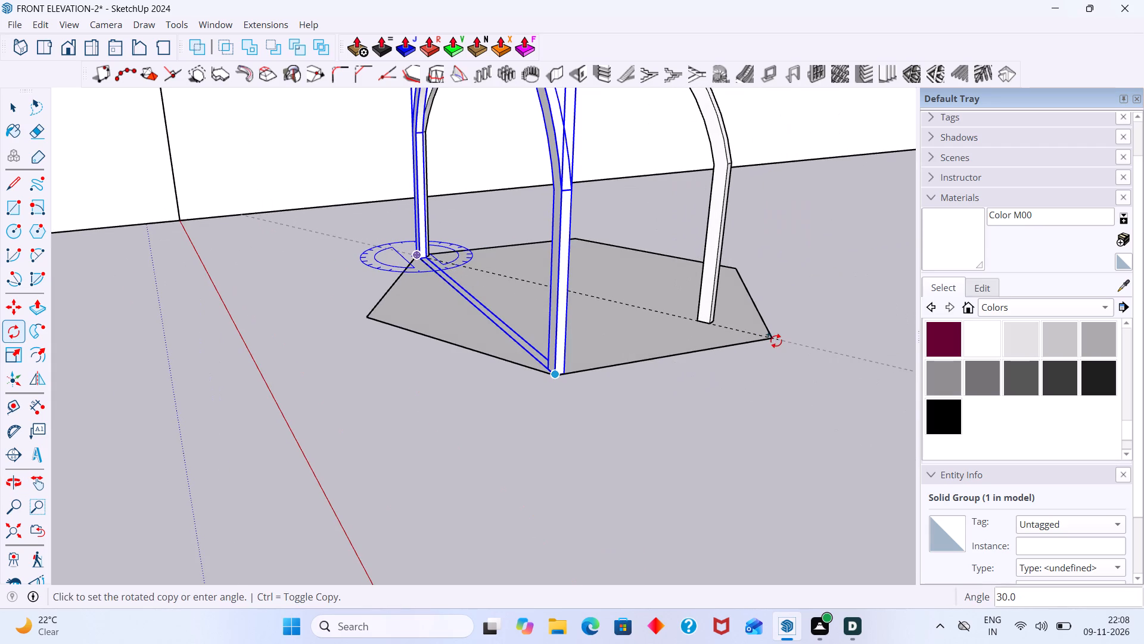
{"action": "scroll", "coordinate": [774, 339], "scroll_direction": "up", "scroll_amount": 5}
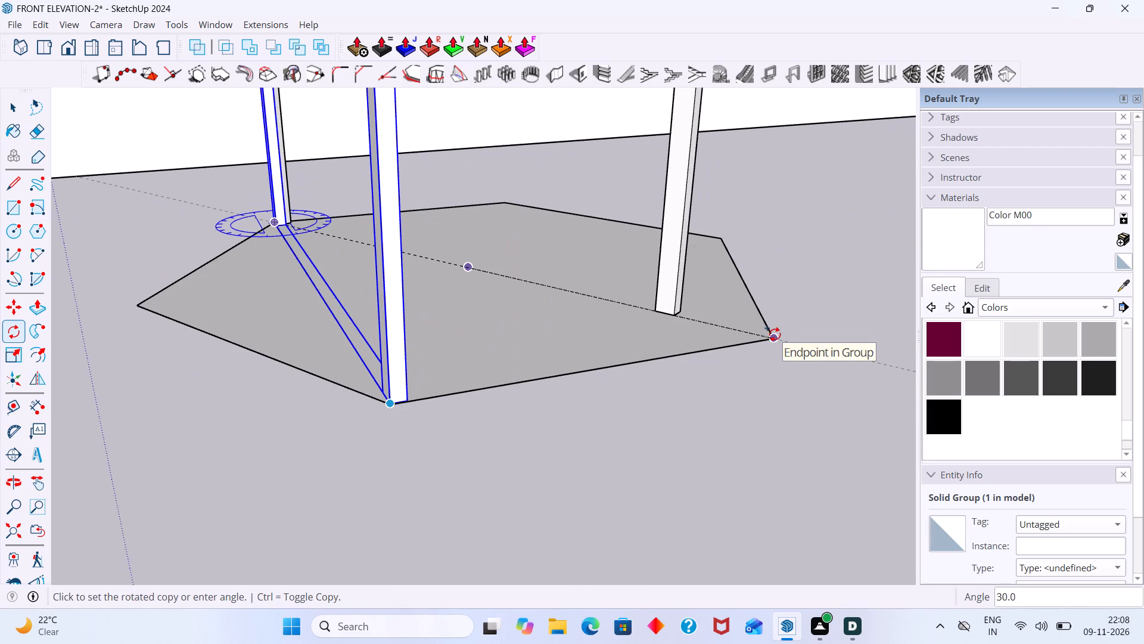
{"action": "left_click", "coordinate": [775, 335]}
{"action": "key", "text": "space"}
{"action": "left_click", "coordinate": [820, 308]}
Scale the copied arched frame to about 1.16 along red and 1.00 along blue so its free leg meets the hexagon's vertex.
{"action": "scroll", "coordinate": [819, 307], "scroll_direction": "up", "scroll_amount": 1}
{"action": "middle_click_drag", "start_coordinate": [776, 313], "coordinate": [599, 341]}
{"action": "scroll", "coordinate": [536, 335], "scroll_direction": "up", "scroll_amount": 2}
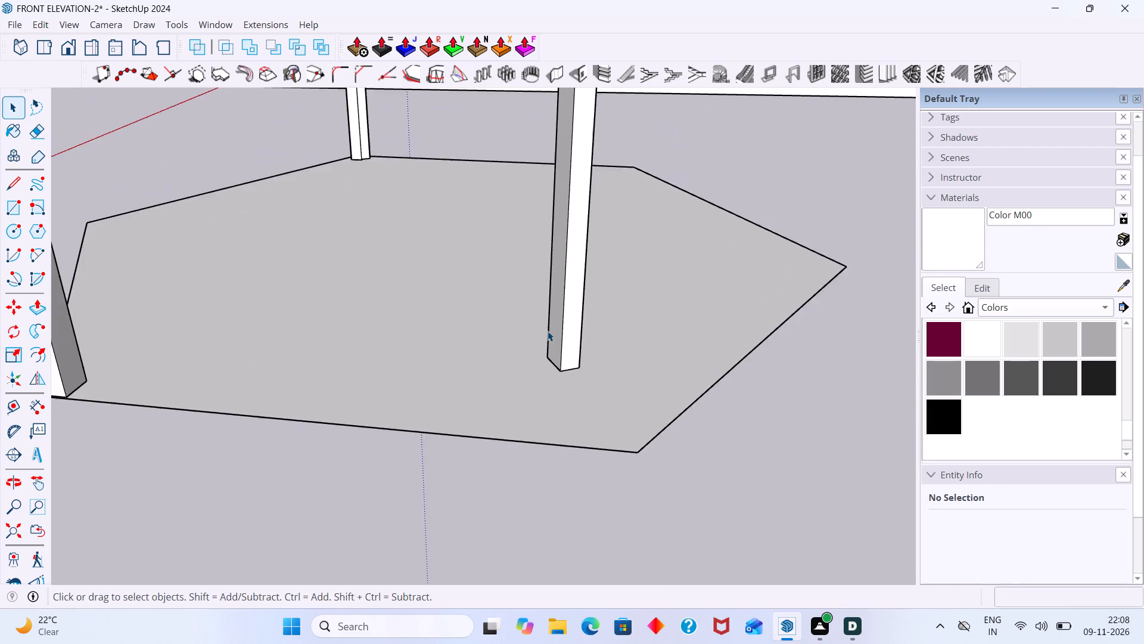
{"action": "scroll", "coordinate": [548, 331], "scroll_direction": "up", "scroll_amount": 2}
{"action": "left_click", "coordinate": [577, 334]}
{"action": "scroll", "coordinate": [580, 343], "scroll_direction": "down", "scroll_amount": 5}
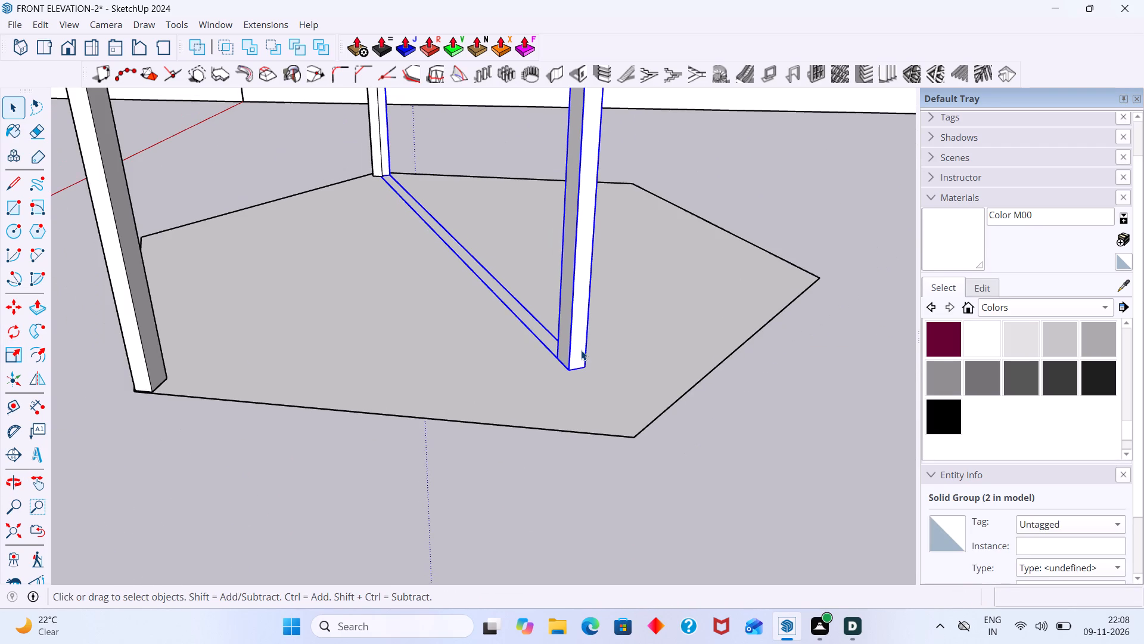
{"action": "key", "text": "s"}
{"action": "scroll", "coordinate": [591, 376], "scroll_direction": "up", "scroll_amount": 5}
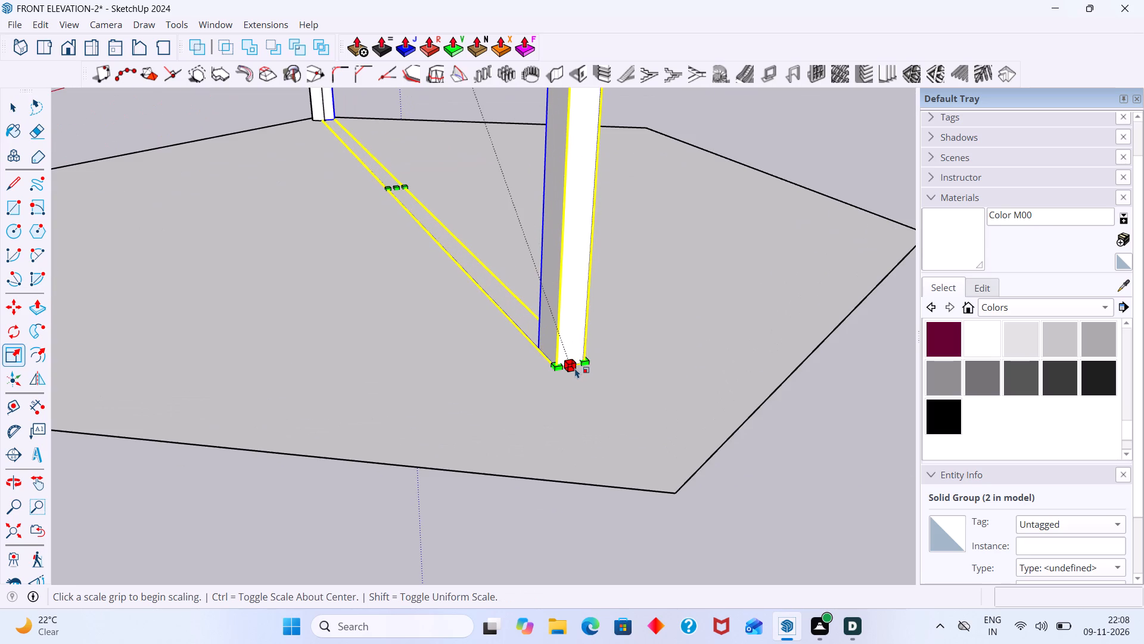
{"action": "left_click", "coordinate": [575, 368]}
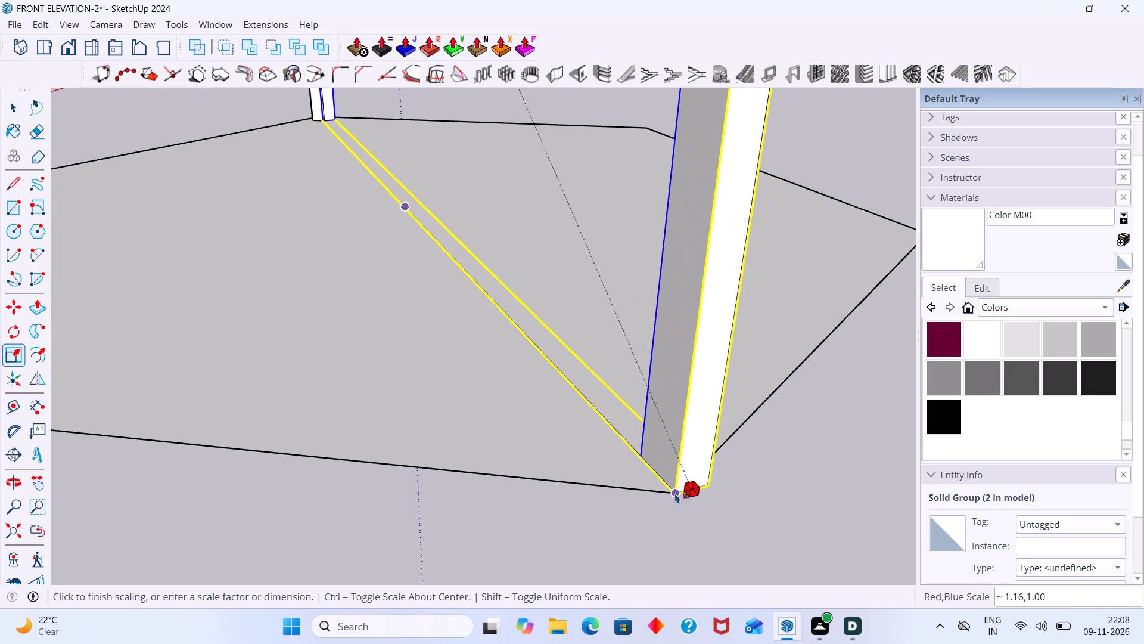
{"action": "left_click", "coordinate": [679, 491]}
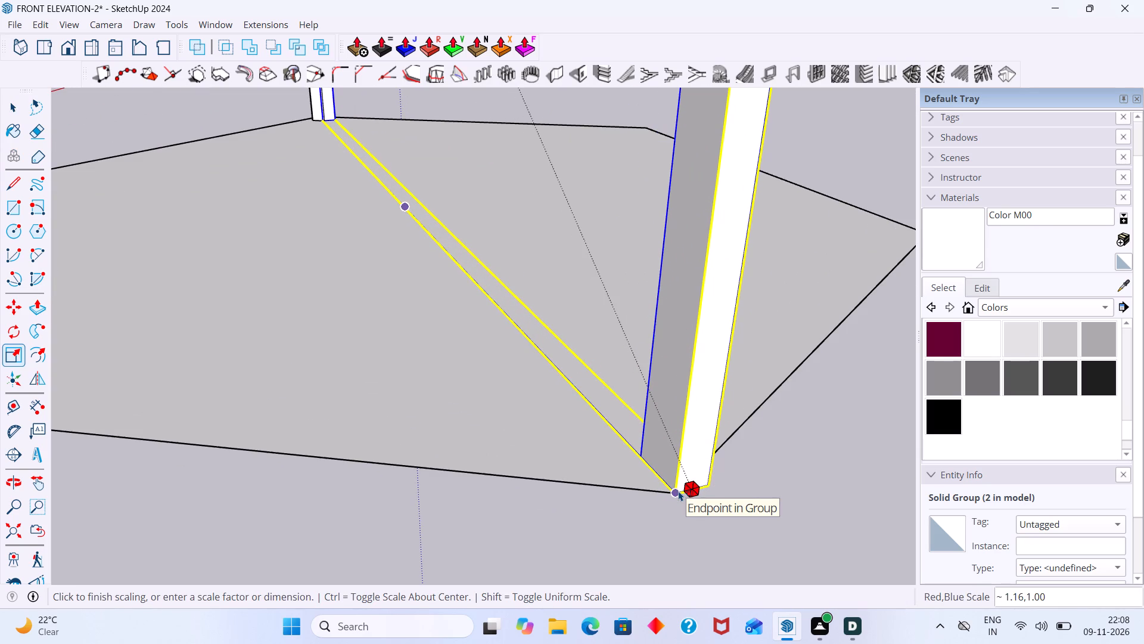
{"action": "key", "text": "space"}
{"action": "left_click", "coordinate": [757, 458]}
Examine the two arched frames on the hexagonal base and their placement beside the house from several angles.
{"action": "scroll", "coordinate": [750, 460], "scroll_direction": "down", "scroll_amount": 6}
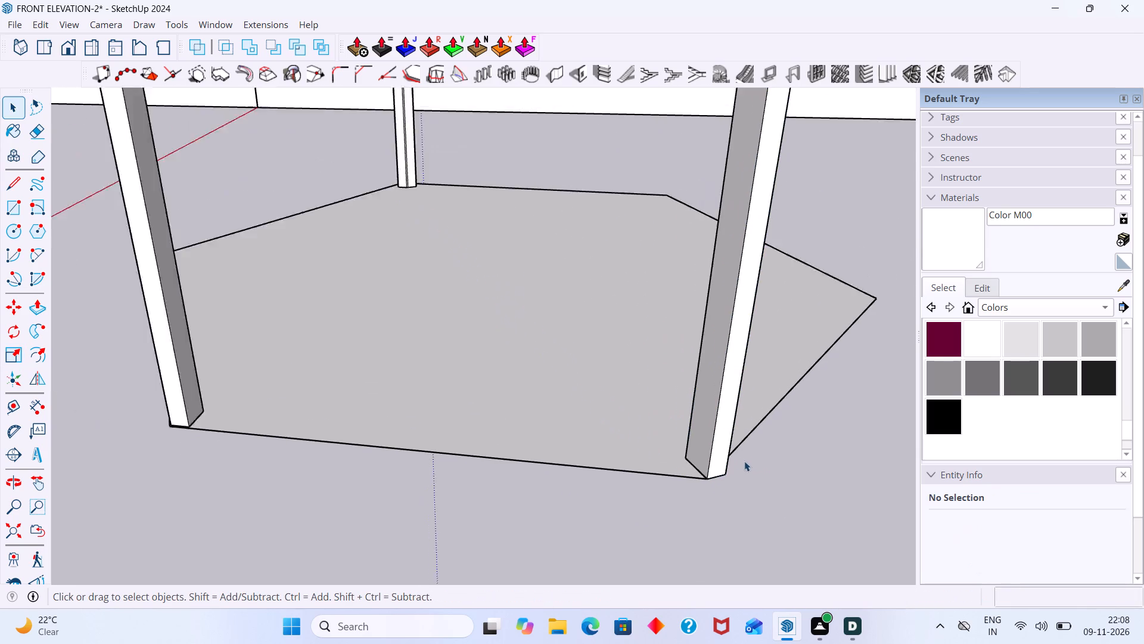
{"action": "scroll", "coordinate": [744, 461], "scroll_direction": "down", "scroll_amount": 11}
{"action": "middle_click_drag", "start_coordinate": [691, 464], "coordinate": [866, 462]}
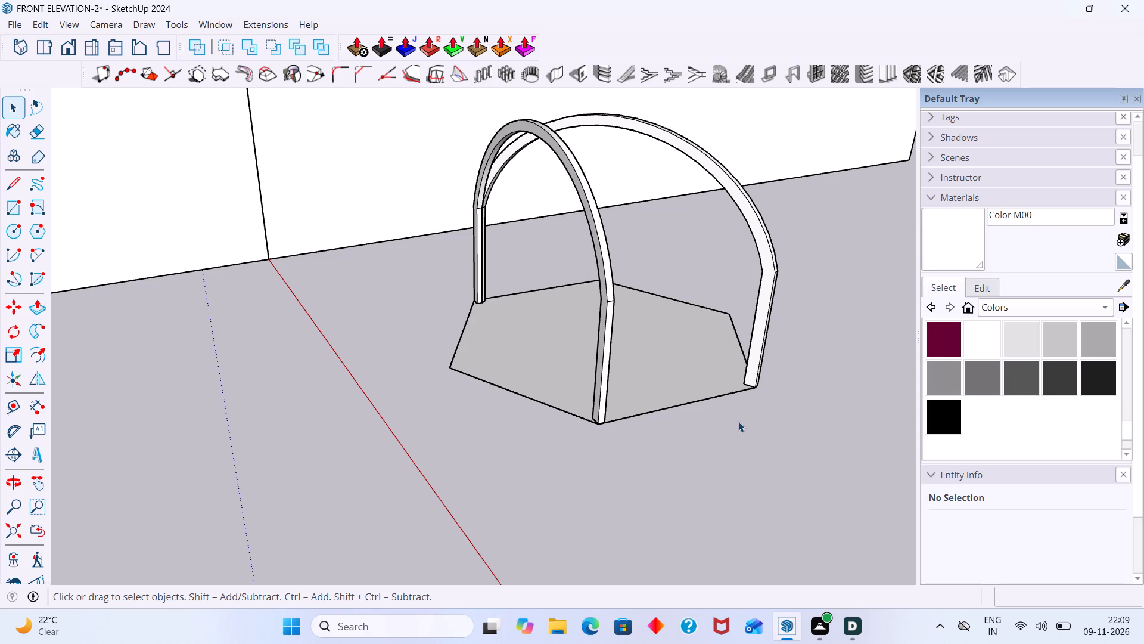
{"action": "scroll", "coordinate": [738, 444], "scroll_direction": "down", "scroll_amount": 7}
{"action": "scroll", "coordinate": [704, 405], "scroll_direction": "down", "scroll_amount": 7}
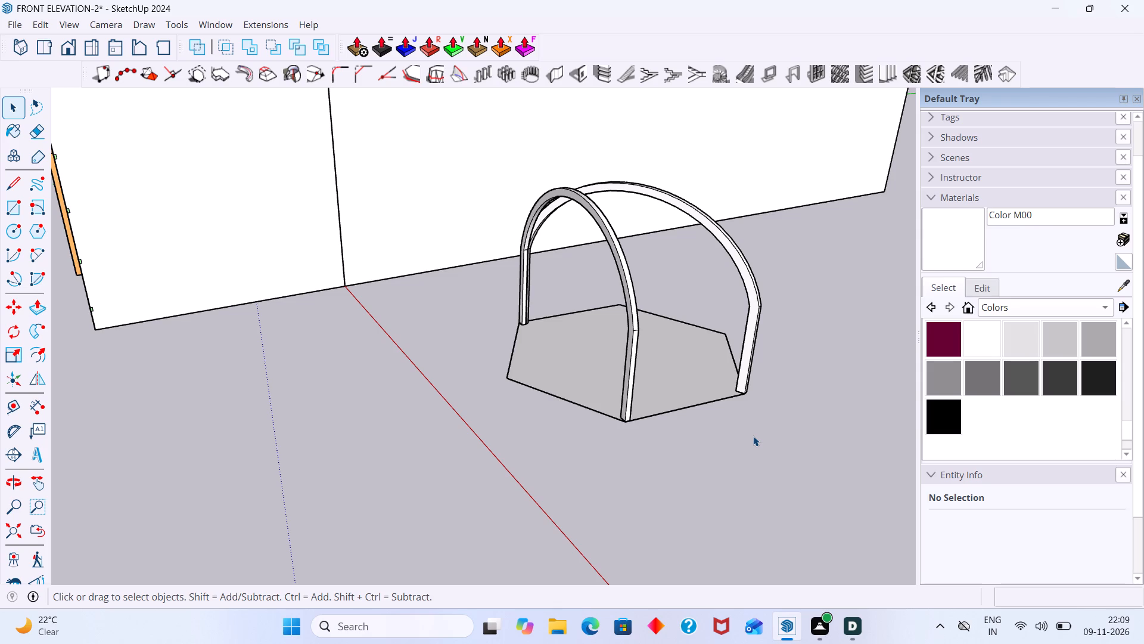
{"action": "scroll", "coordinate": [754, 436], "scroll_direction": "down", "scroll_amount": 16}
{"action": "scroll", "coordinate": [707, 425], "scroll_direction": "down", "scroll_amount": 5}
{"action": "middle_click_drag", "start_coordinate": [703, 422], "coordinate": [736, 454]}
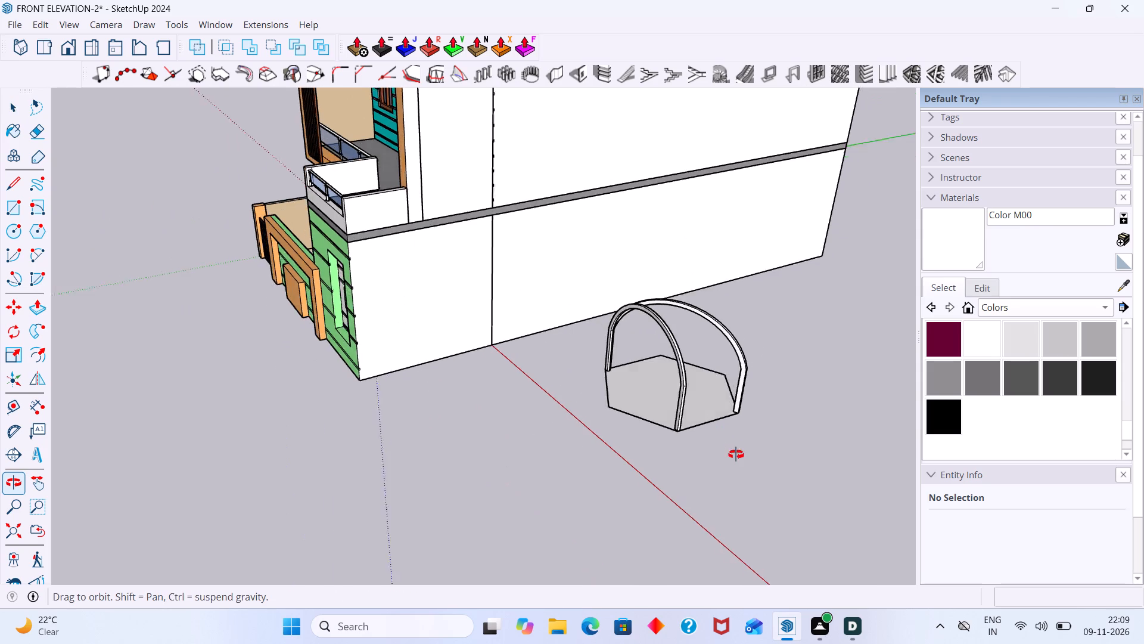
{"action": "middle_click_drag", "start_coordinate": [736, 454], "coordinate": [786, 563]}
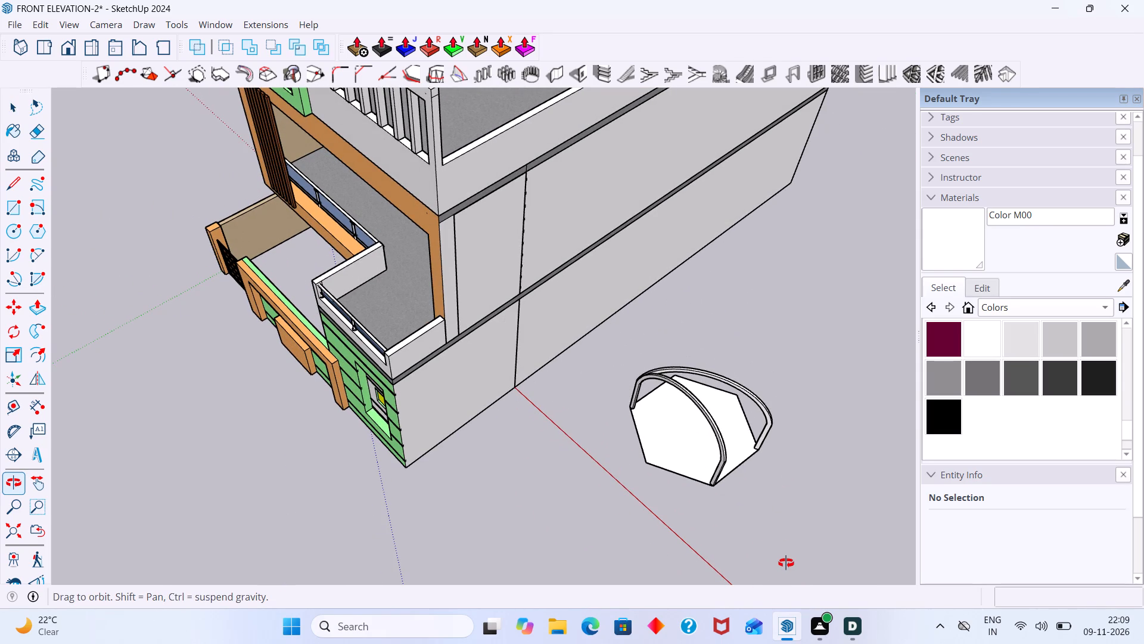
{"action": "middle_click_drag", "start_coordinate": [786, 563], "coordinate": [748, 534]}
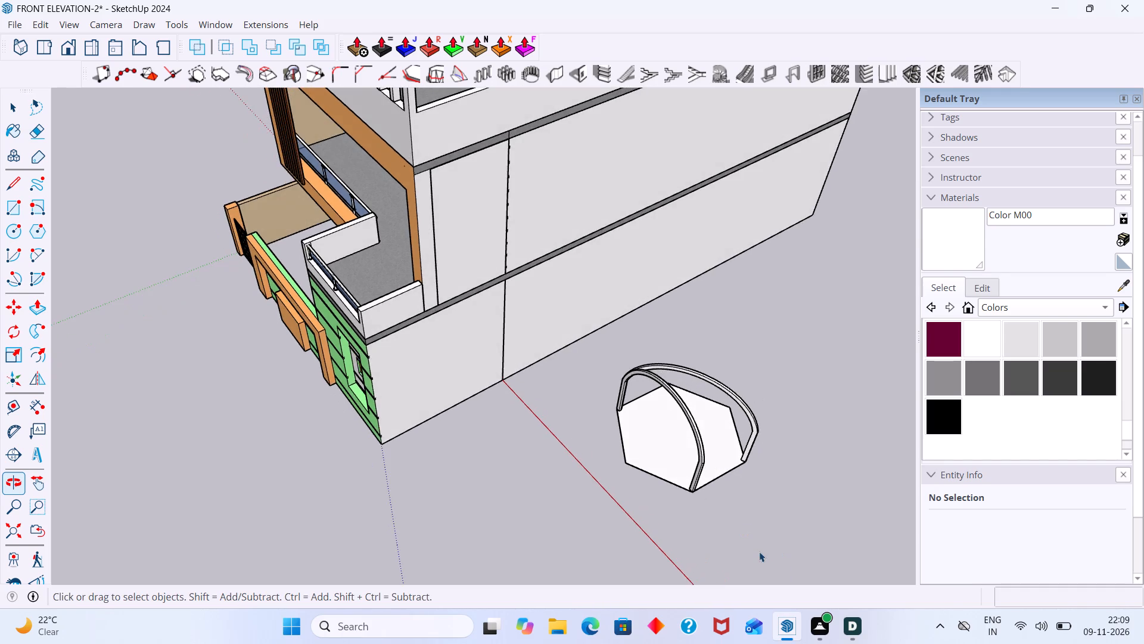
{"action": "scroll", "coordinate": [759, 552], "scroll_direction": "down", "scroll_amount": 3}
{"action": "middle_click_drag", "start_coordinate": [770, 534], "coordinate": [816, 457]}
{"action": "scroll", "coordinate": [719, 392], "scroll_direction": "up", "scroll_amount": 14}
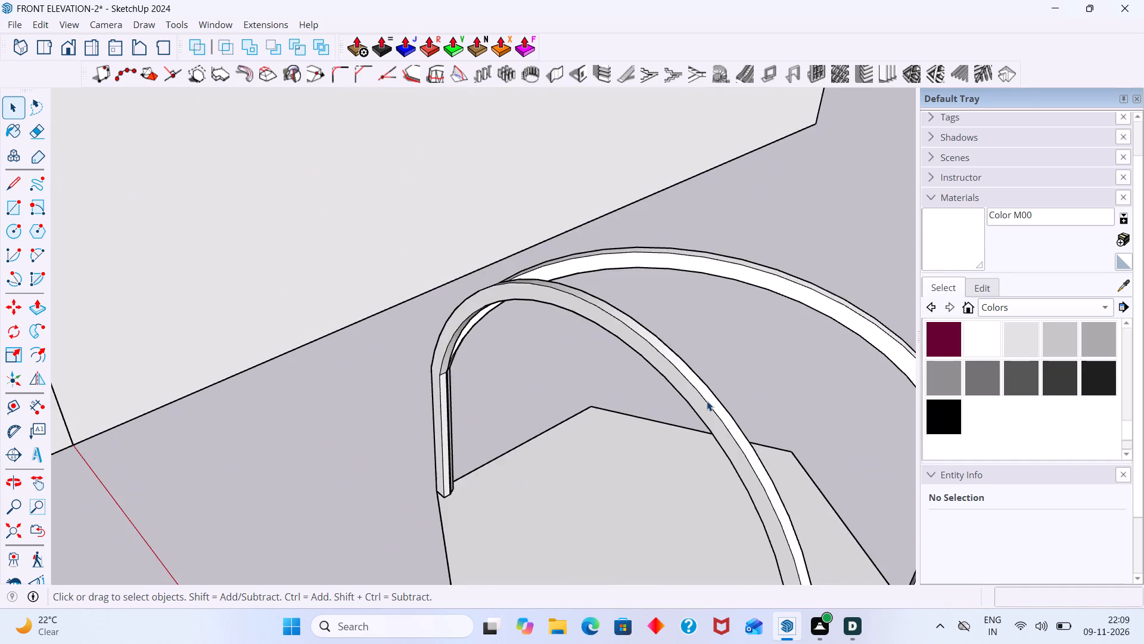
{"action": "scroll", "coordinate": [705, 401], "scroll_direction": "down", "scroll_amount": 13}
{"action": "middle_click_drag", "start_coordinate": [670, 451], "coordinate": [710, 429]}
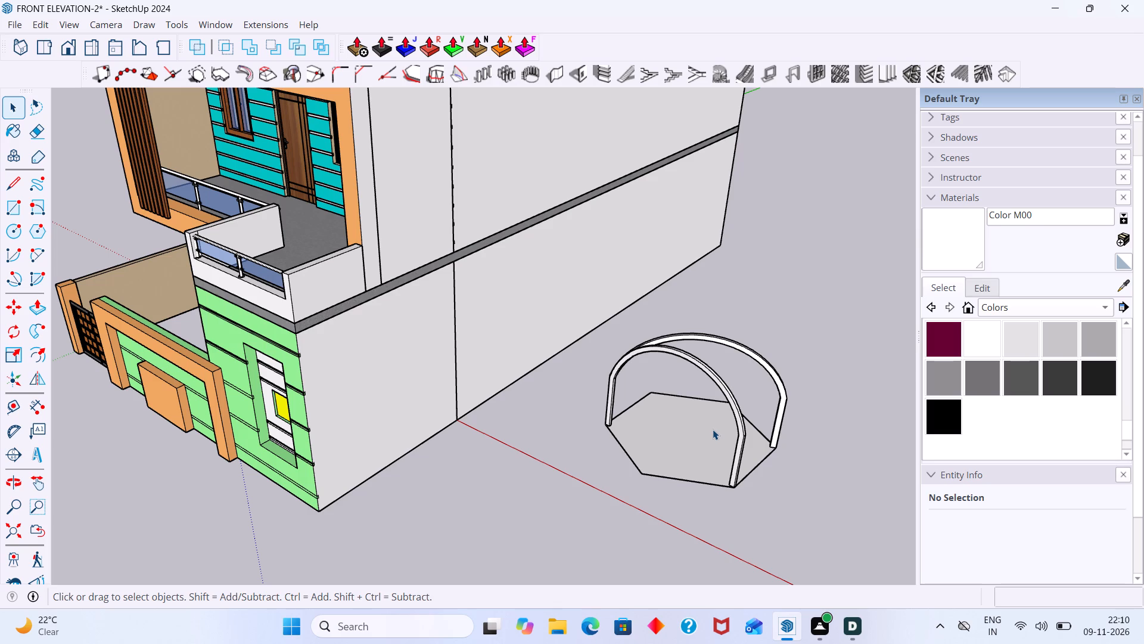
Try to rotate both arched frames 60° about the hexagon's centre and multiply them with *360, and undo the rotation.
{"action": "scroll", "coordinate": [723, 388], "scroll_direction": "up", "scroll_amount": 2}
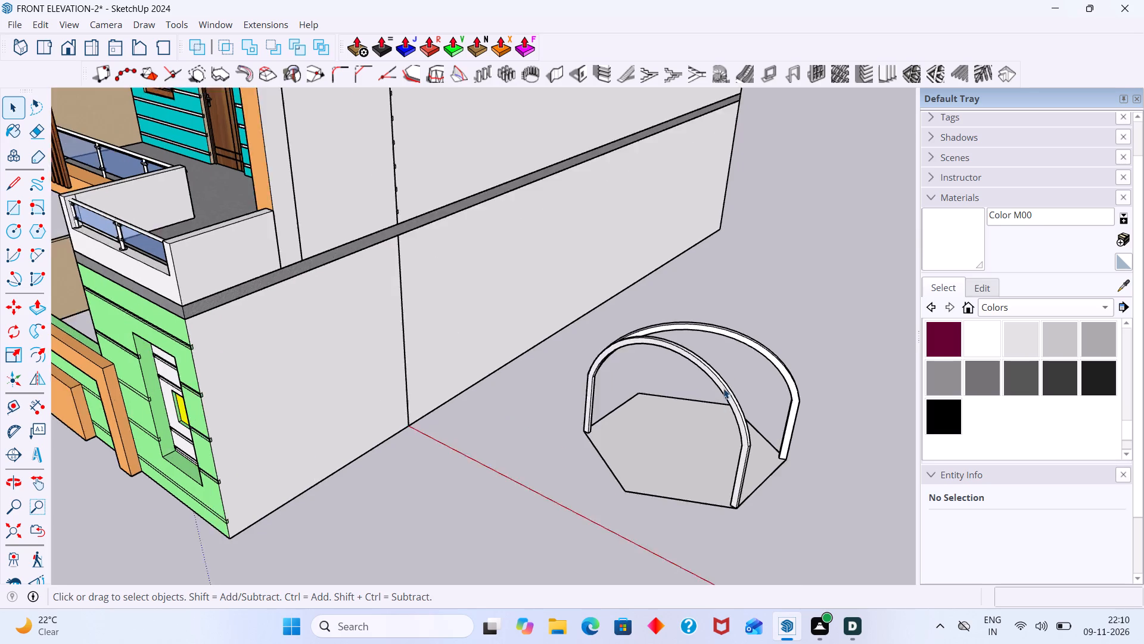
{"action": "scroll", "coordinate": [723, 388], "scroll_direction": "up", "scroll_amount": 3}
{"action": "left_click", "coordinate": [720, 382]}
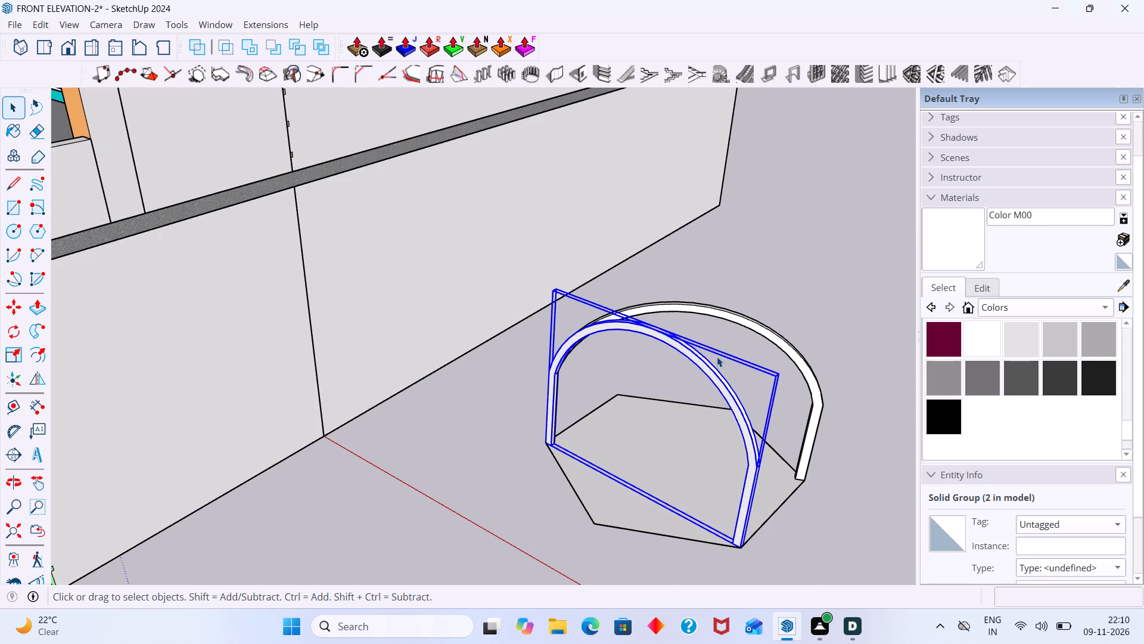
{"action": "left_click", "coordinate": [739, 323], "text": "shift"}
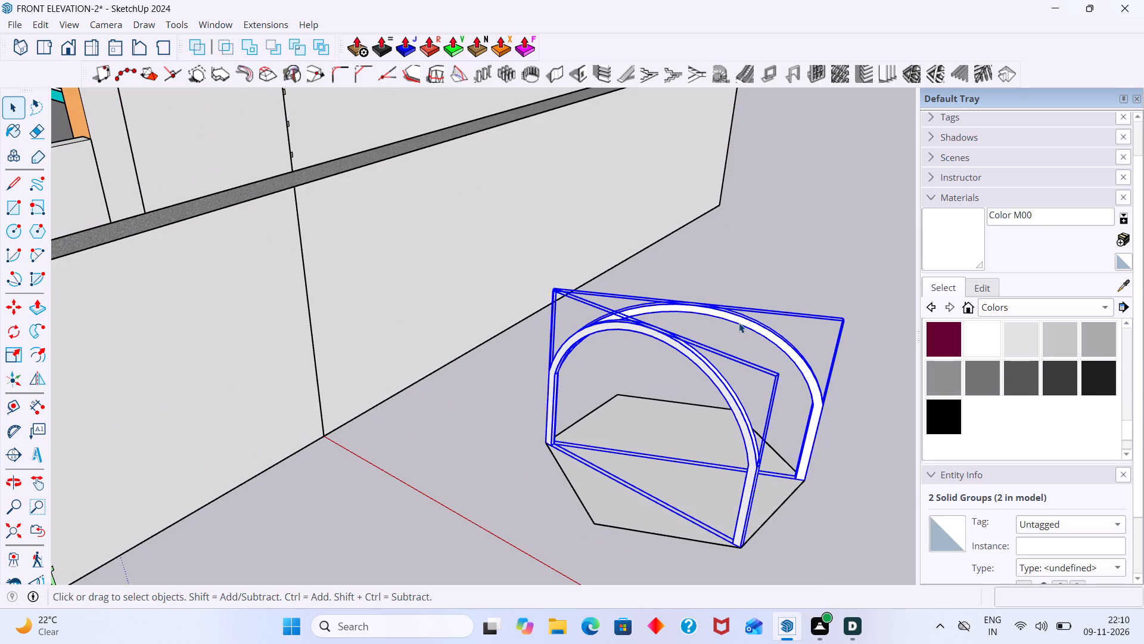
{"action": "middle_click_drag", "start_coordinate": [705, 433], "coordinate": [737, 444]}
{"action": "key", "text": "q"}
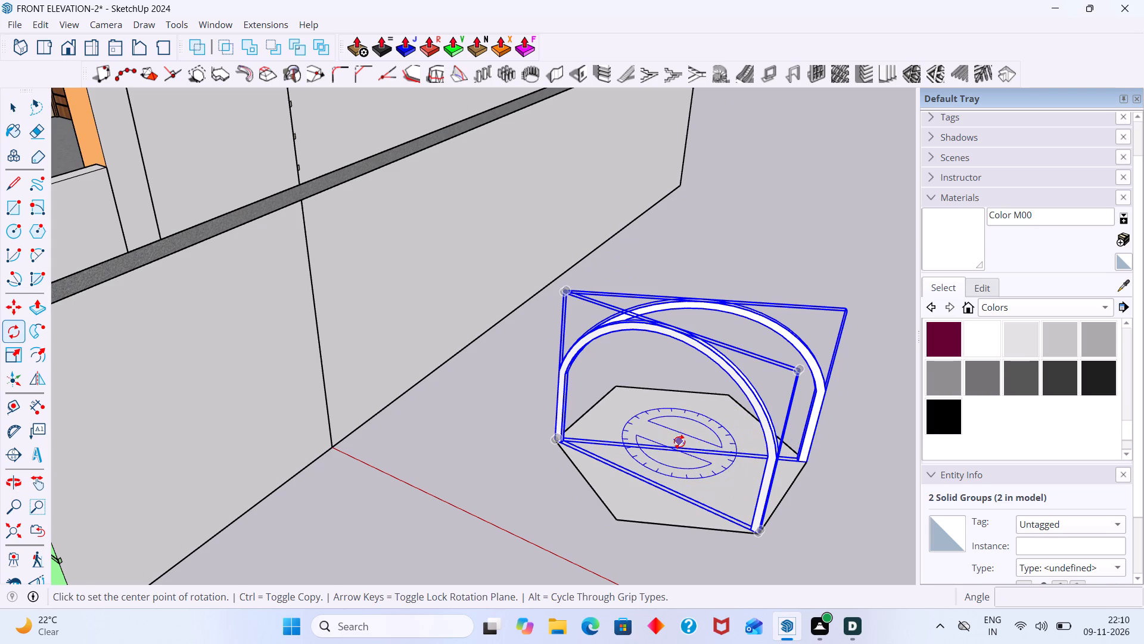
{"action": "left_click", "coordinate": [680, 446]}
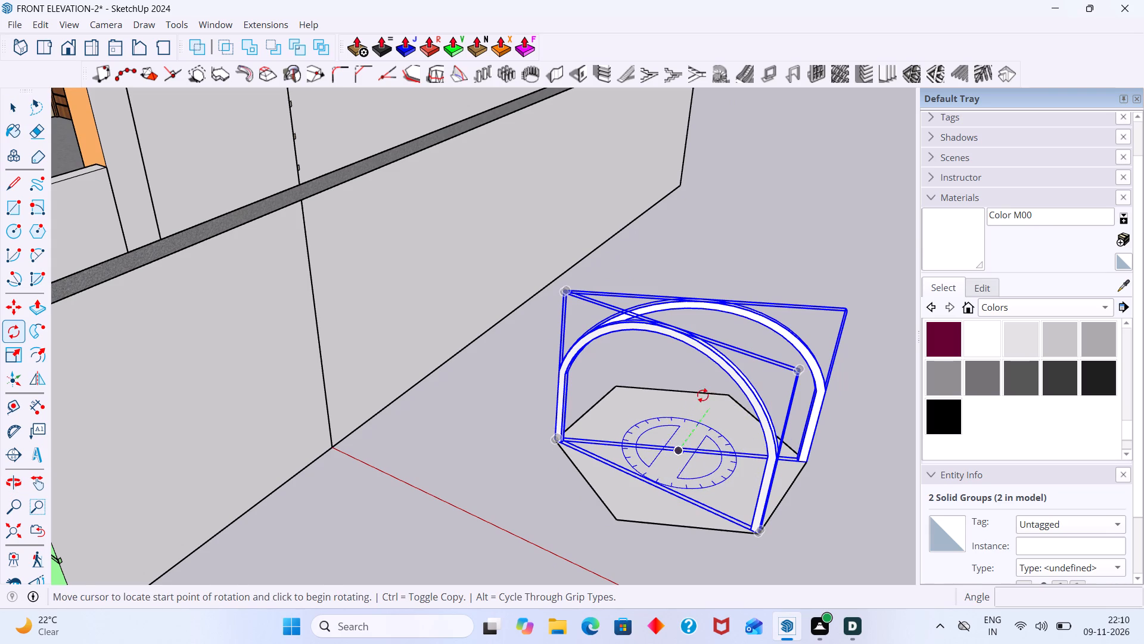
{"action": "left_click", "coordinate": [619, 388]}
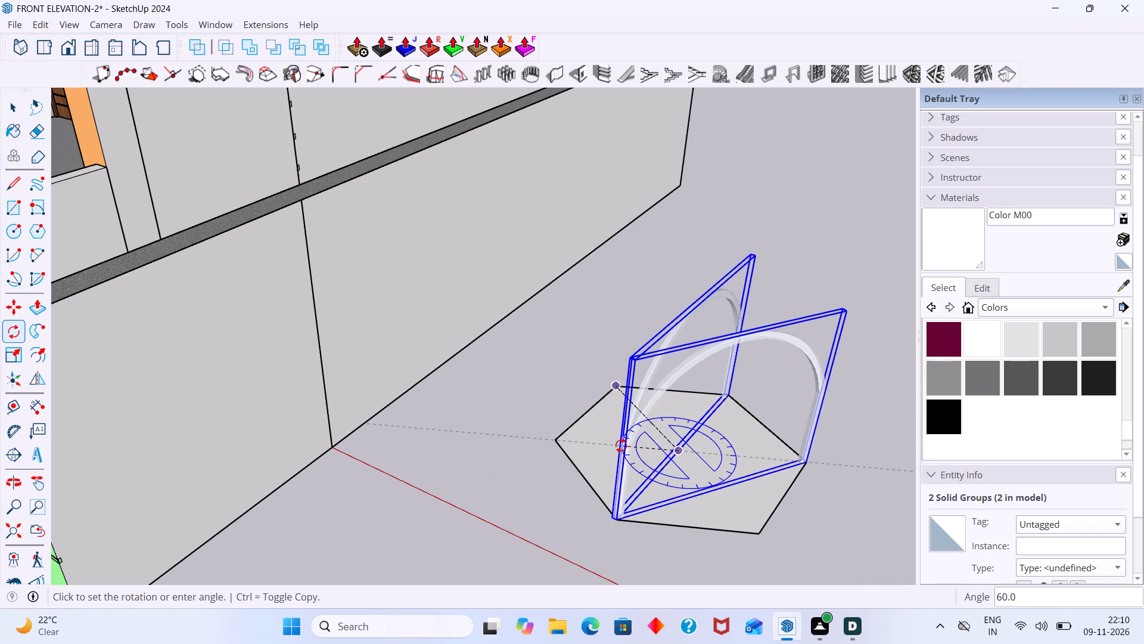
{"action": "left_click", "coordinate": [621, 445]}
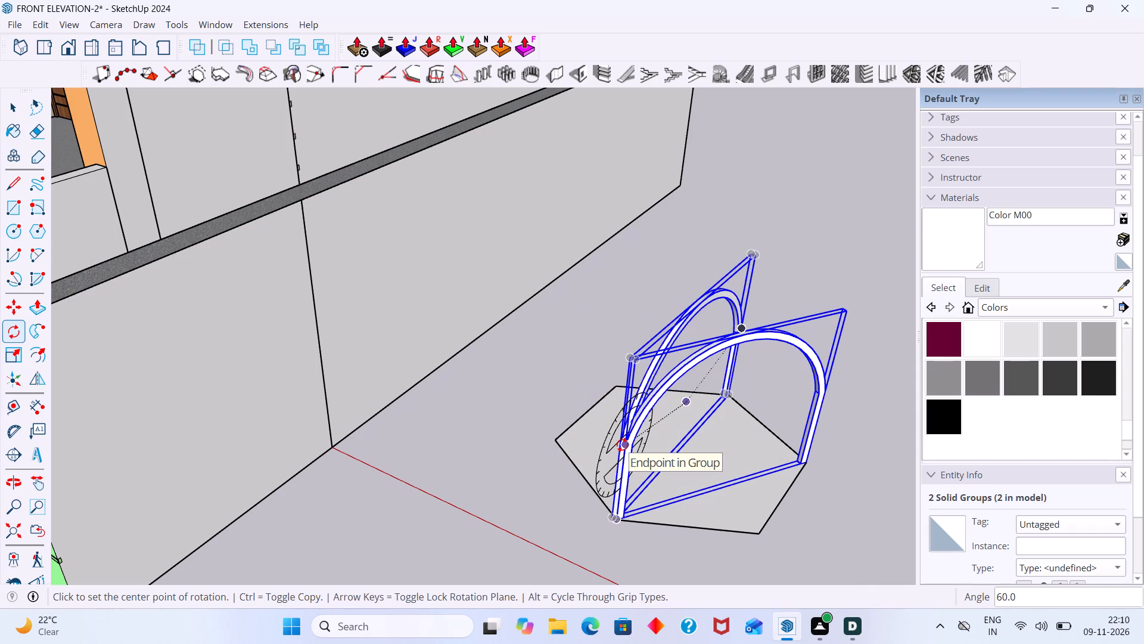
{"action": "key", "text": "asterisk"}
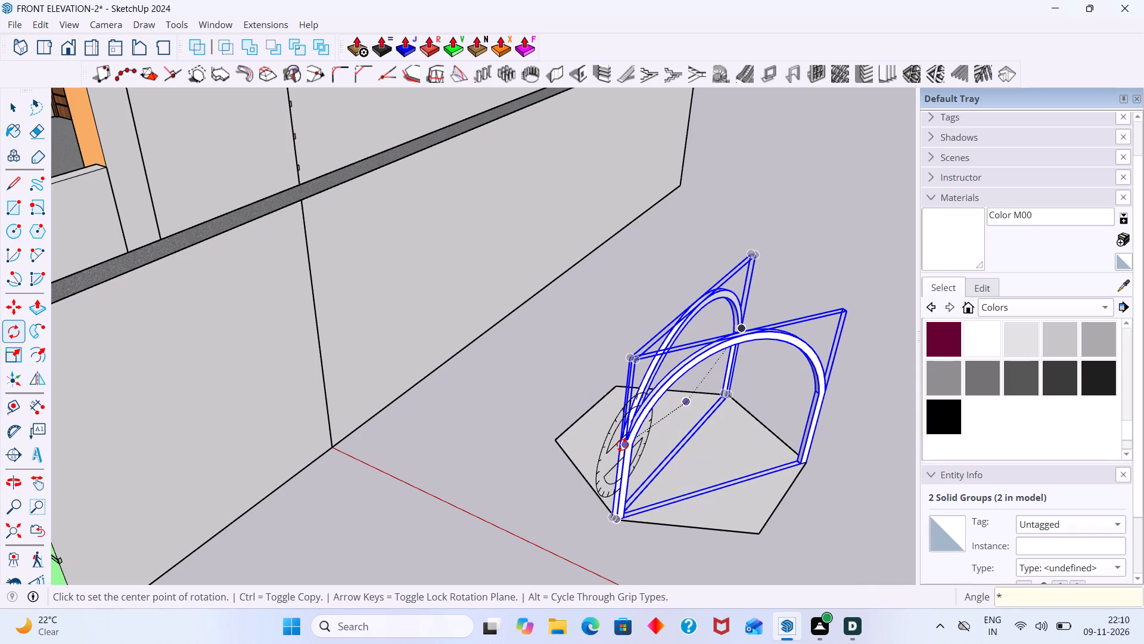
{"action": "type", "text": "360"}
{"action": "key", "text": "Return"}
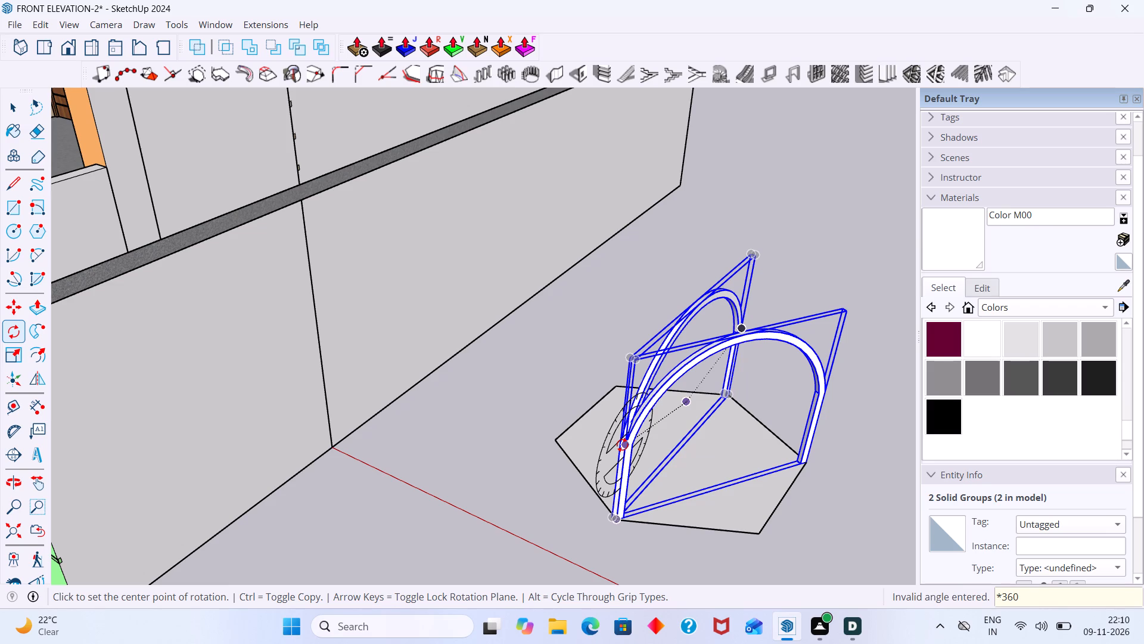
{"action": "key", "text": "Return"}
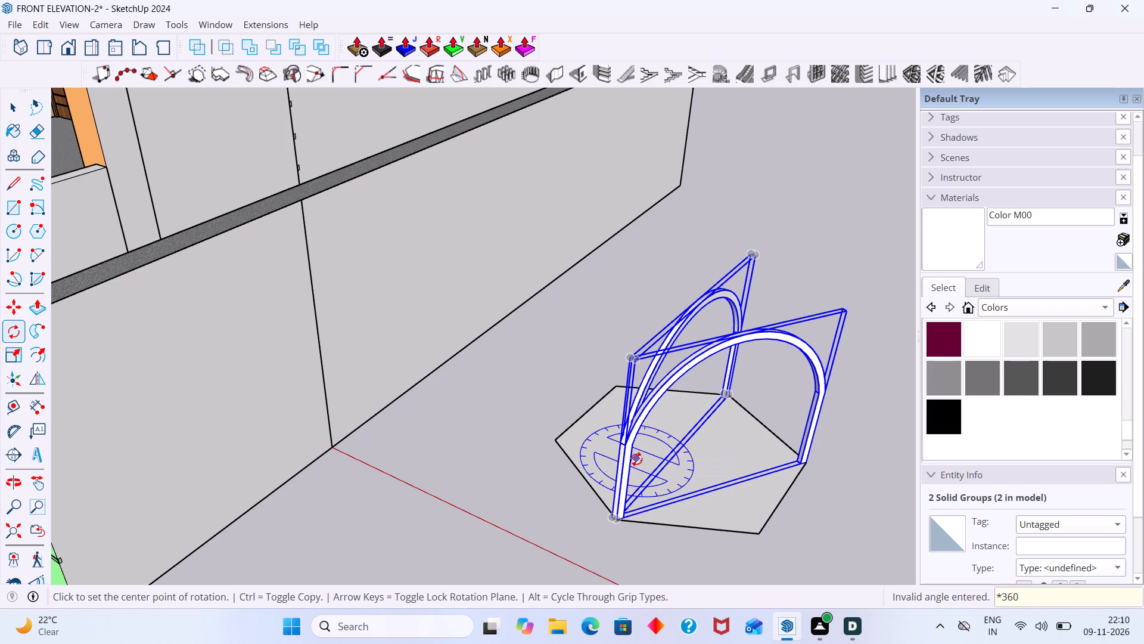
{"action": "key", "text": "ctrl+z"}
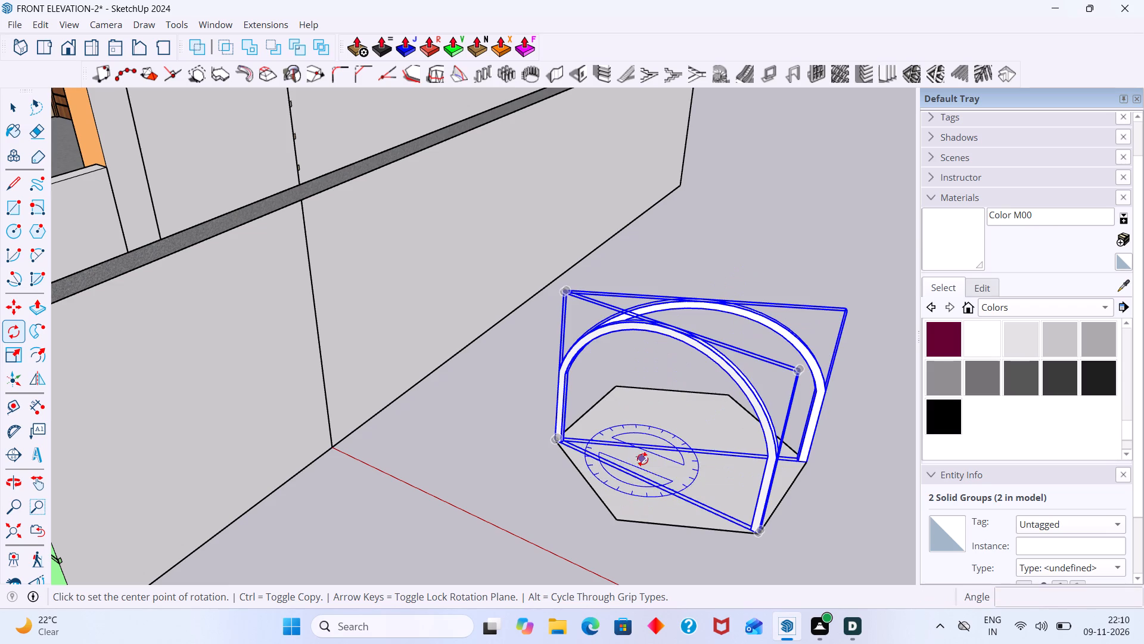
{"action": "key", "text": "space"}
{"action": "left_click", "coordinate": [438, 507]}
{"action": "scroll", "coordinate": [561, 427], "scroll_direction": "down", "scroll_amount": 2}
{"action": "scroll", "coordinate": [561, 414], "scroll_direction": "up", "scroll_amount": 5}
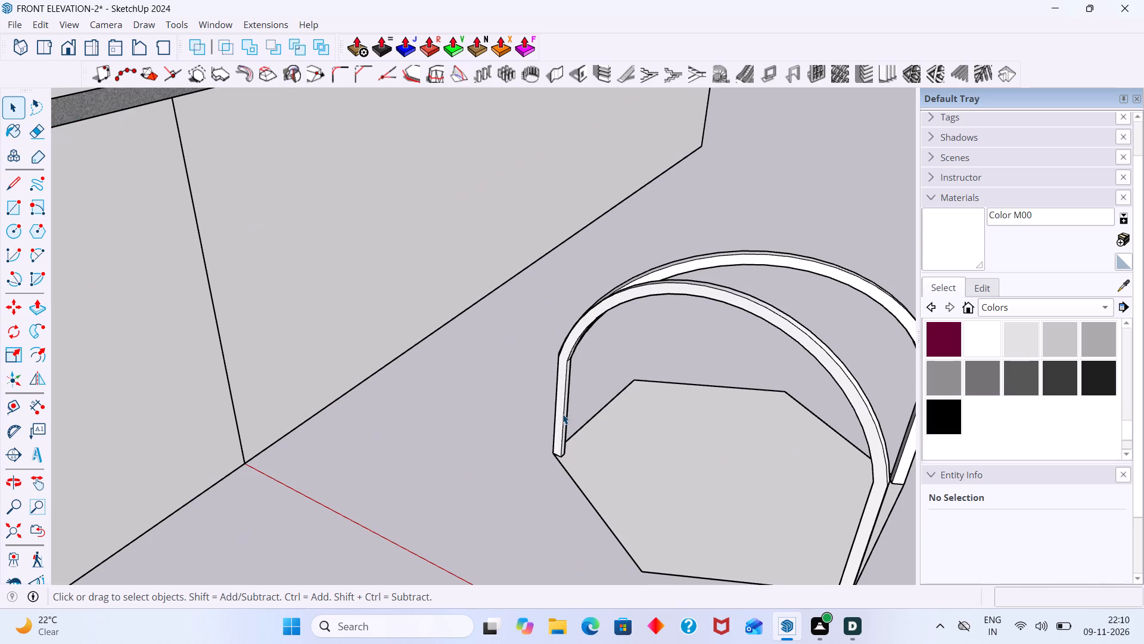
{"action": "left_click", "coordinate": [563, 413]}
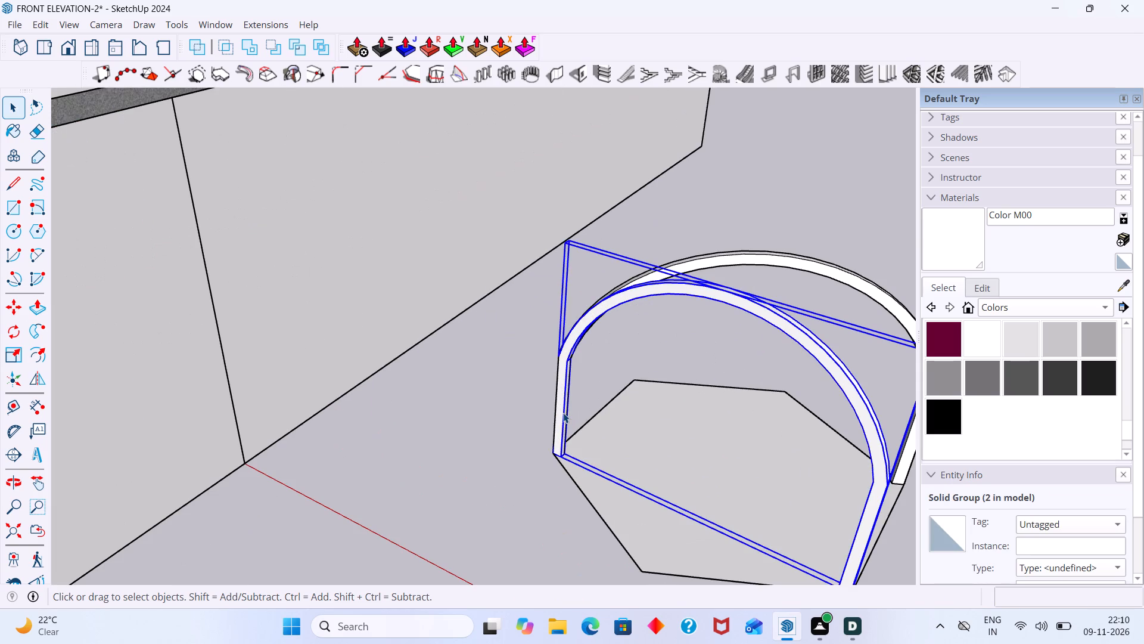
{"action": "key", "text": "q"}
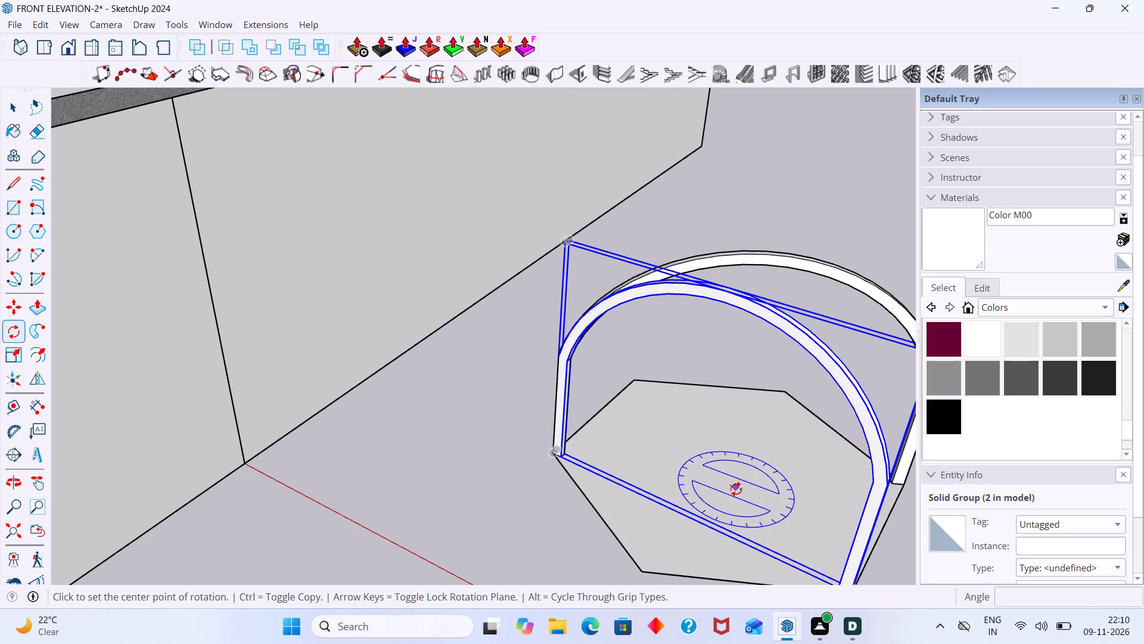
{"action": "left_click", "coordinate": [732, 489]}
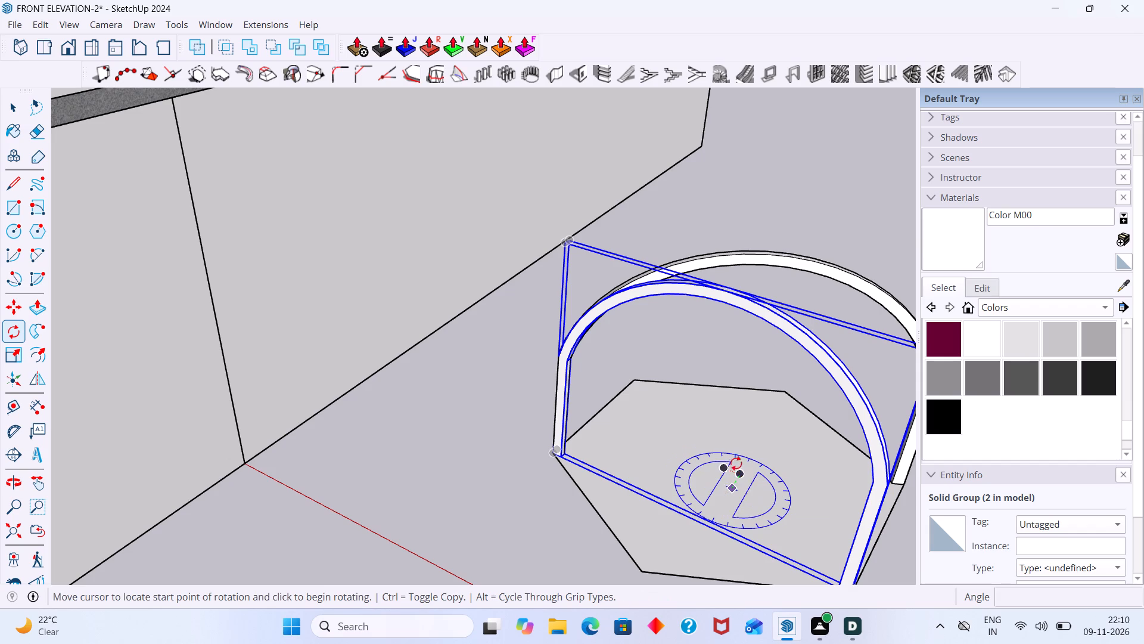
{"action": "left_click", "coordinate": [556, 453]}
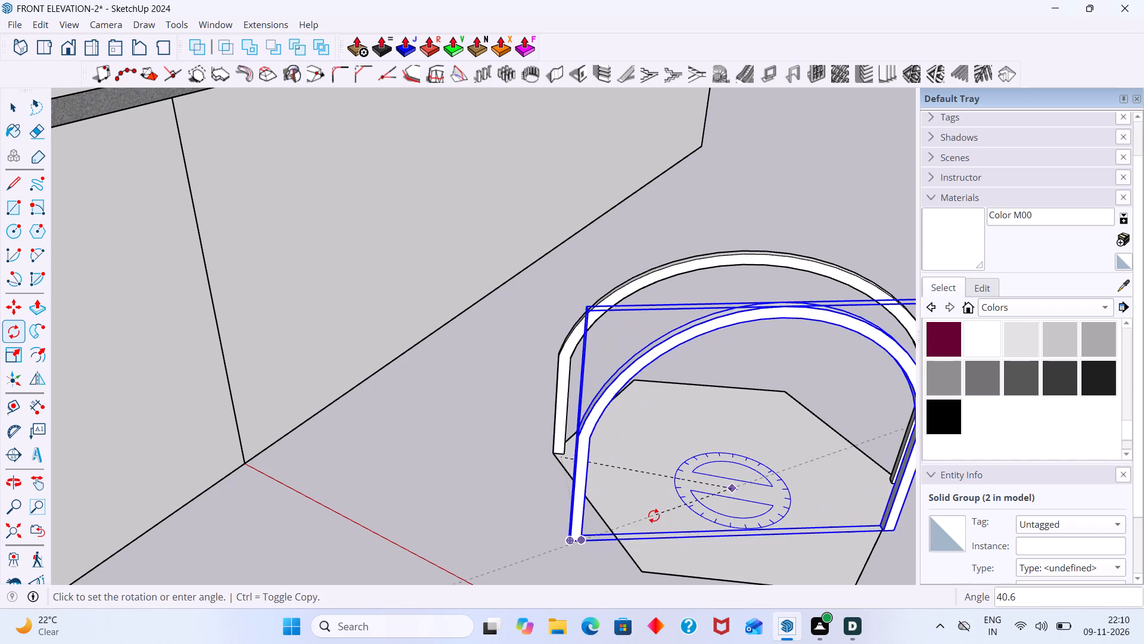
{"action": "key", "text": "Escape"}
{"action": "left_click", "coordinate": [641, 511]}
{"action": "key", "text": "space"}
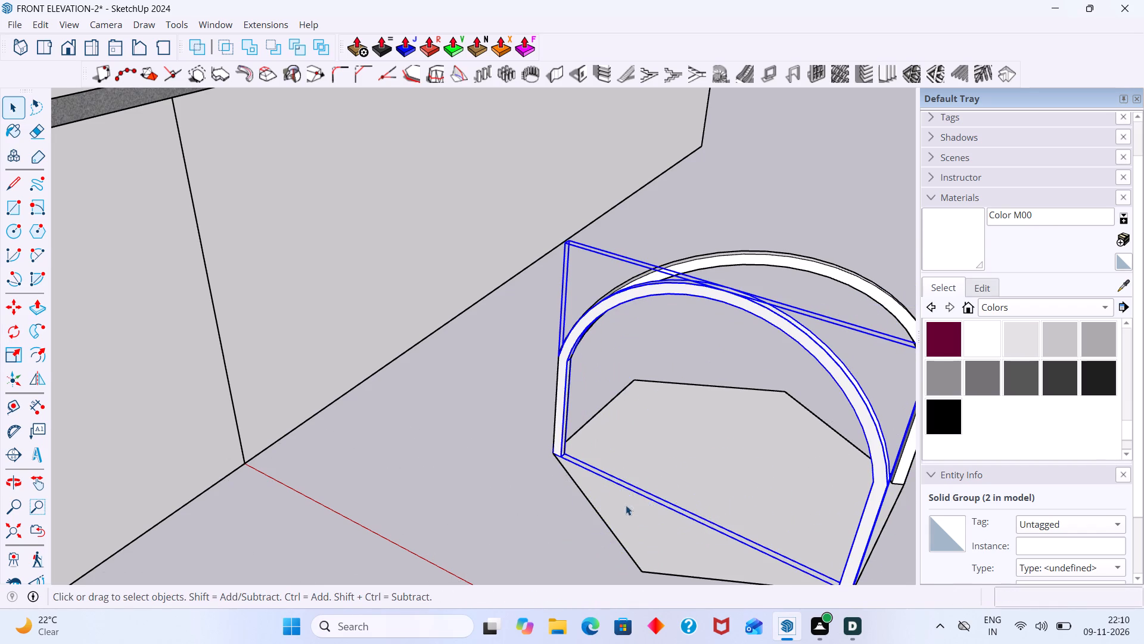
Make copies of both arched frames rotated 60° about the hexagonal base's centre and multiply them with *360.
{"action": "scroll", "coordinate": [616, 497], "scroll_direction": "down", "scroll_amount": 6}
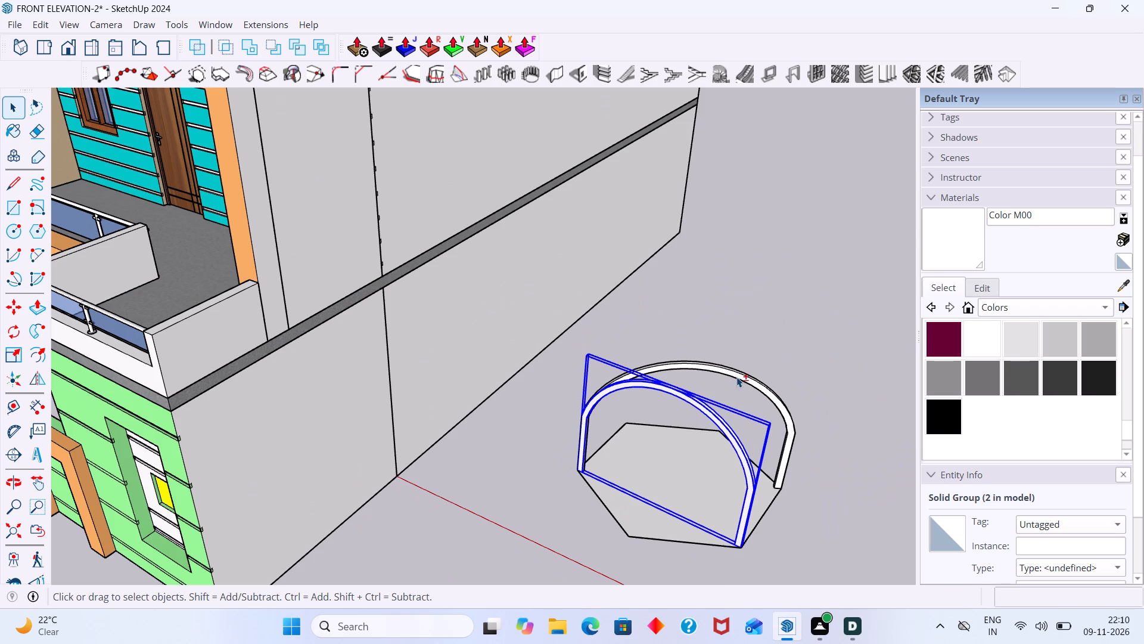
{"action": "left_click", "coordinate": [737, 376], "text": "shift"}
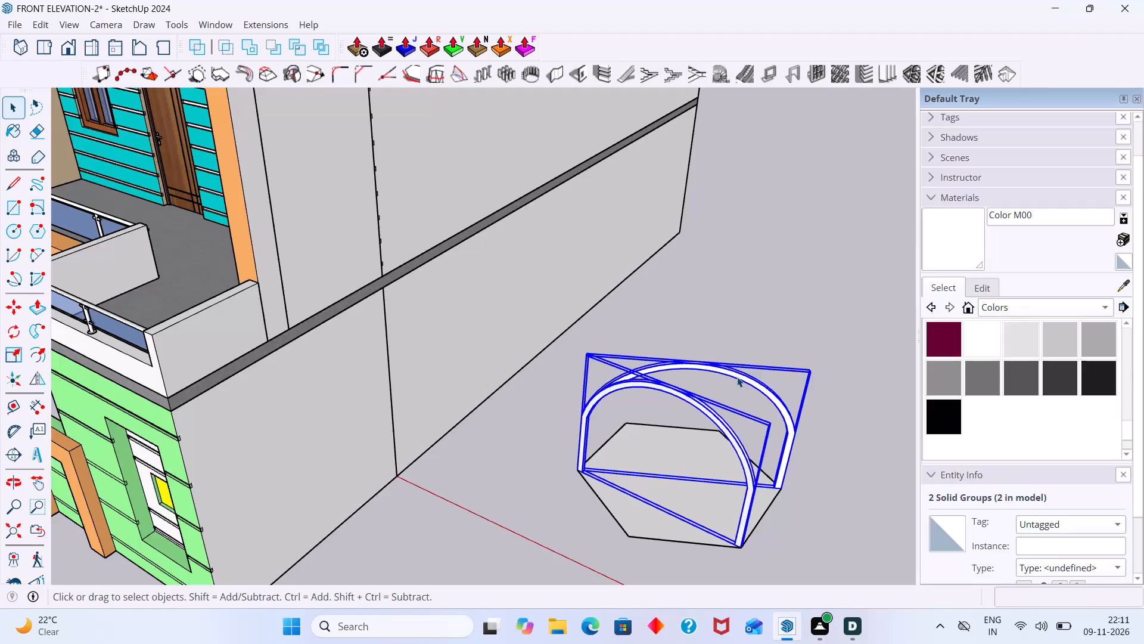
{"action": "key", "text": "q"}
{"action": "scroll", "coordinate": [583, 484], "scroll_direction": "up", "scroll_amount": 5}
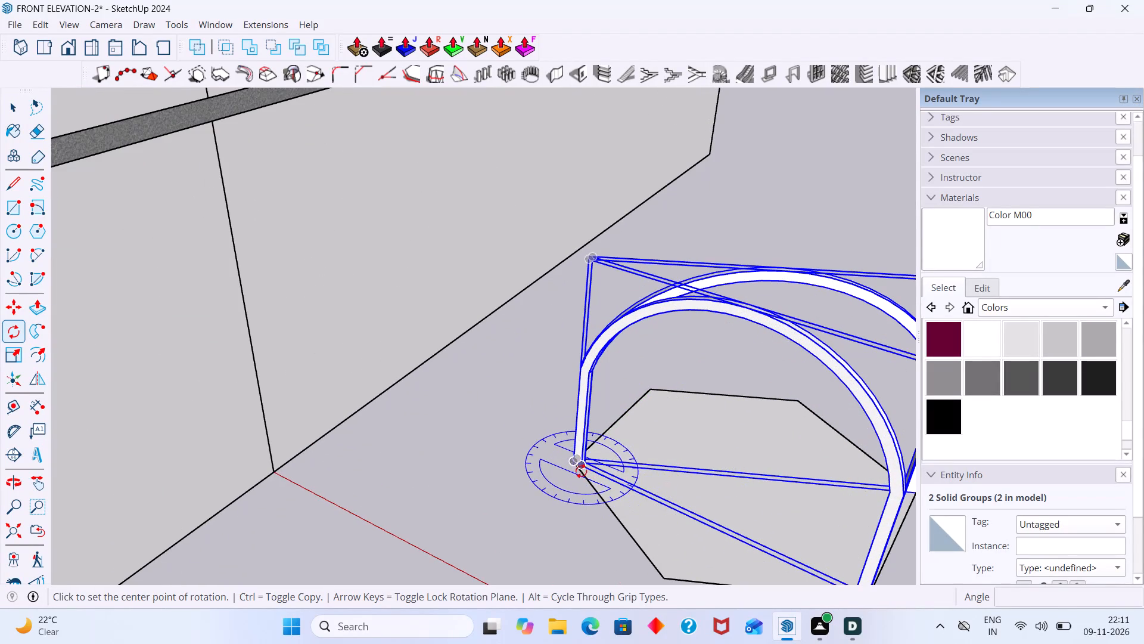
{"action": "left_click", "coordinate": [573, 465]}
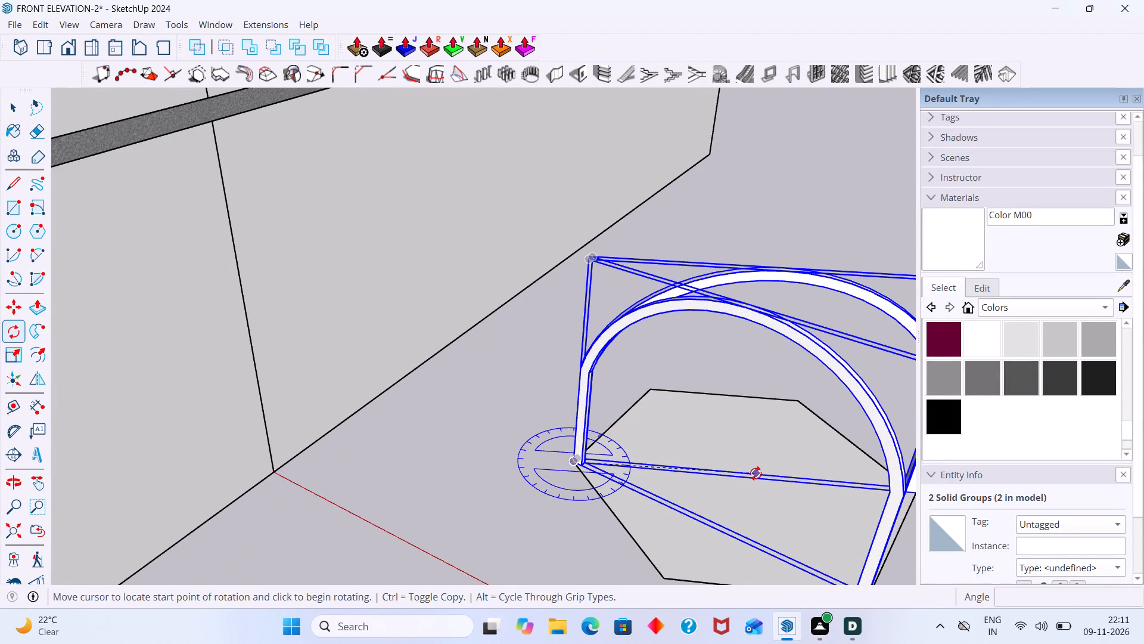
{"action": "key", "text": "Escape"}
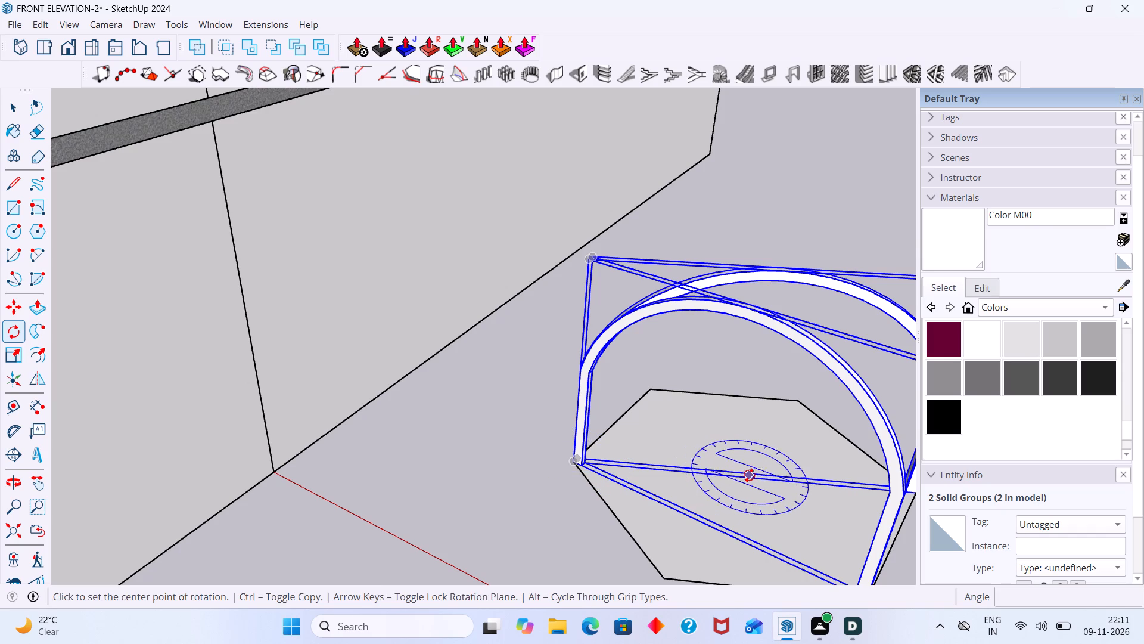
{"action": "left_click", "coordinate": [741, 474]}
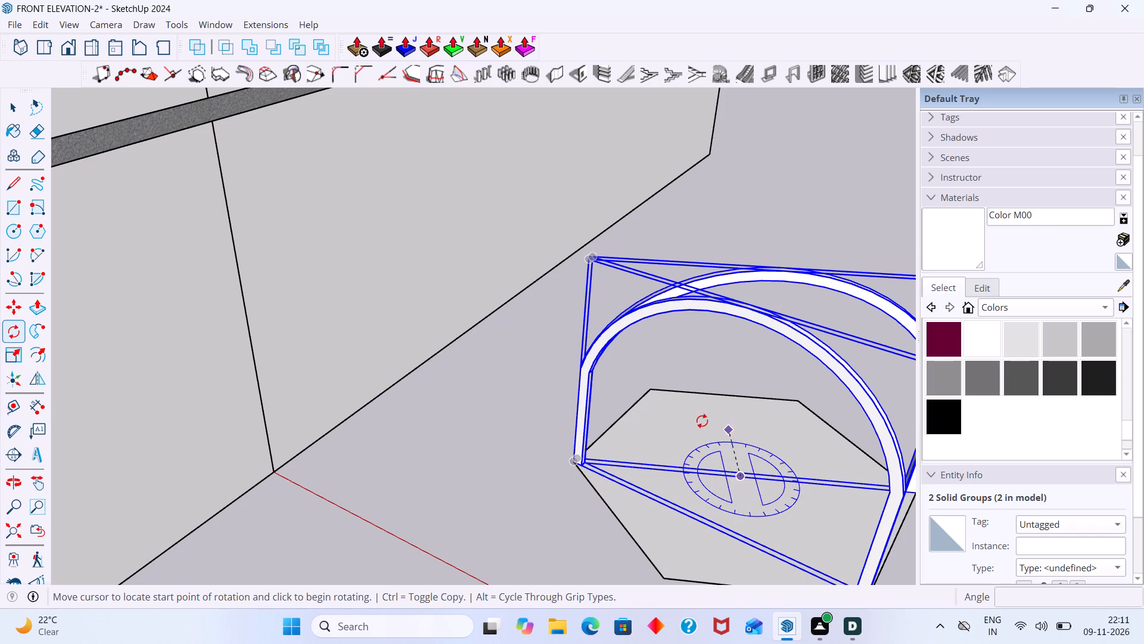
{"action": "left_click", "coordinate": [576, 460]}
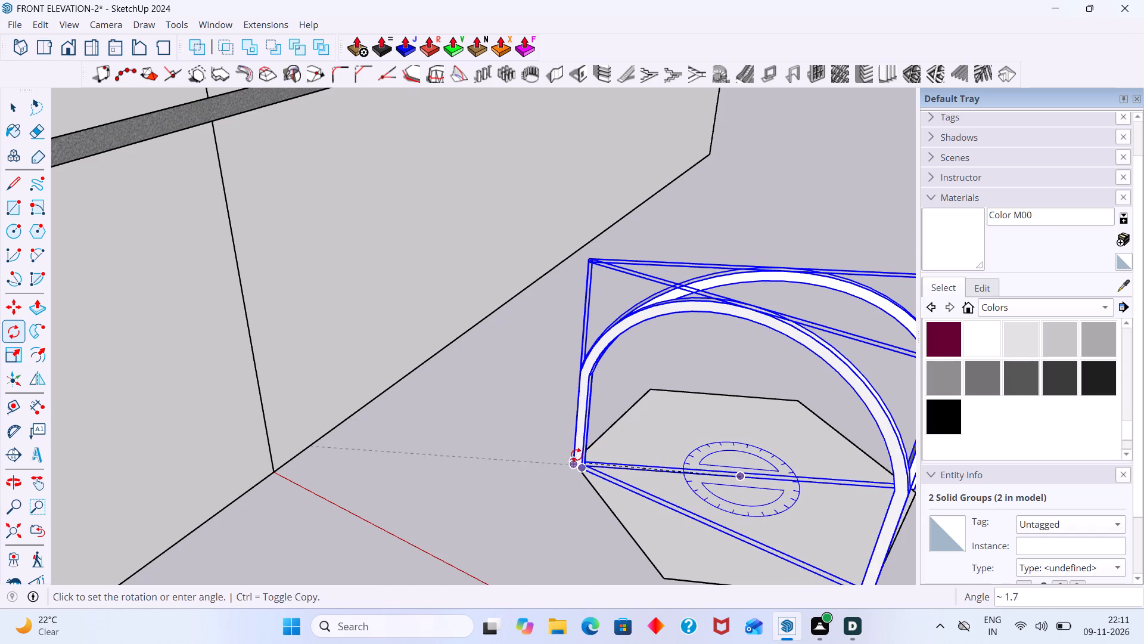
{"action": "left_click", "coordinate": [664, 398]}
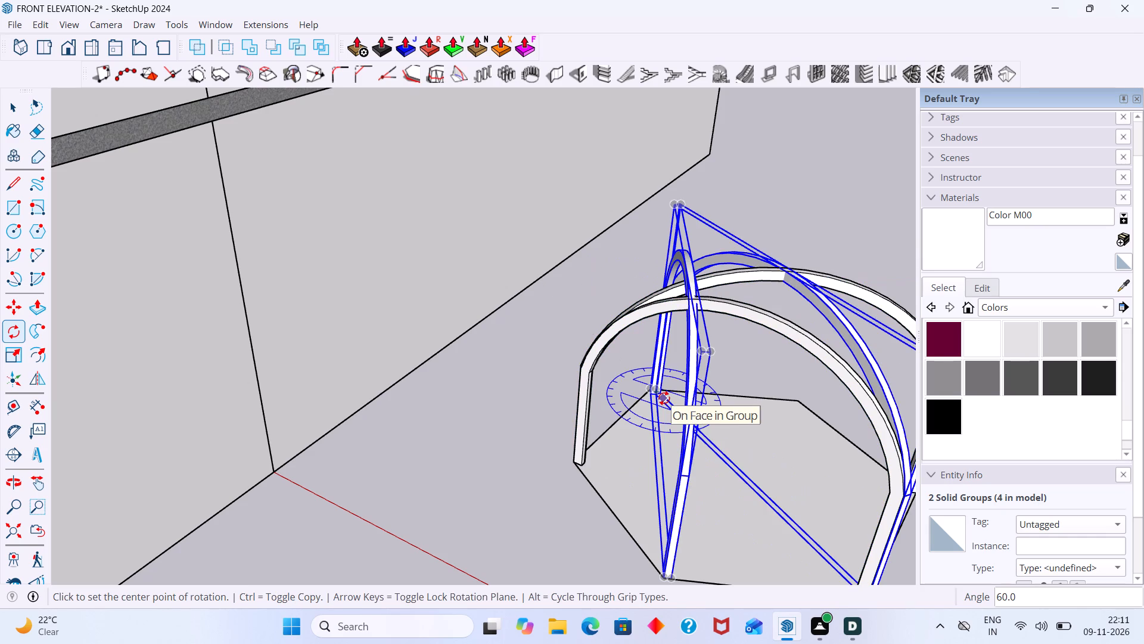
{"action": "type", "text": "*360"}
{"action": "key", "text": "Return"}
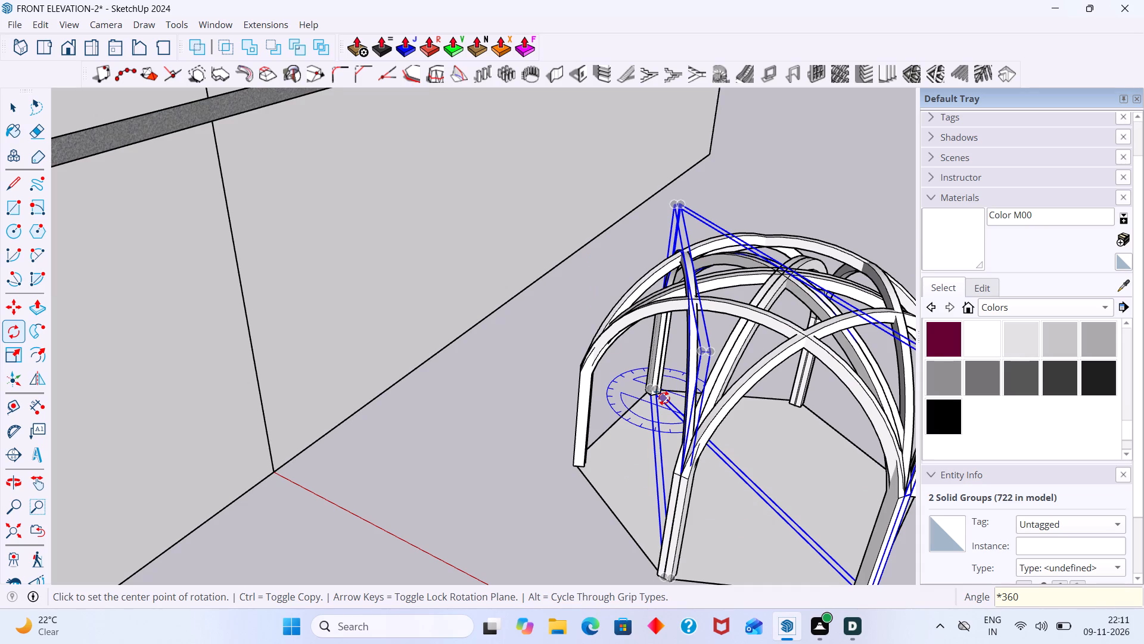
{"action": "key", "text": "space"}
{"action": "left_click", "coordinate": [792, 218]}
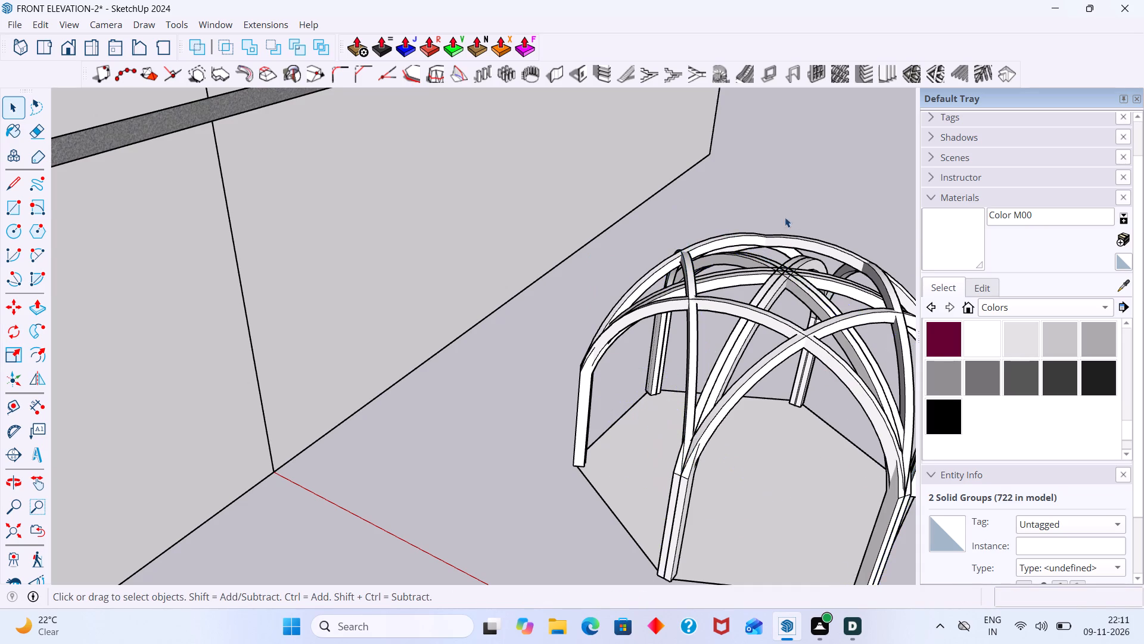
Examine the arched dome from above, below and the sides, checking the leg joints at the hexagon's vertices and the top crossing.
{"action": "scroll", "coordinate": [782, 217], "scroll_direction": "down", "scroll_amount": 3}
{"action": "middle_click_drag", "start_coordinate": [739, 249], "coordinate": [936, 369]}
{"action": "scroll", "coordinate": [747, 249], "scroll_direction": "up", "scroll_amount": 7}
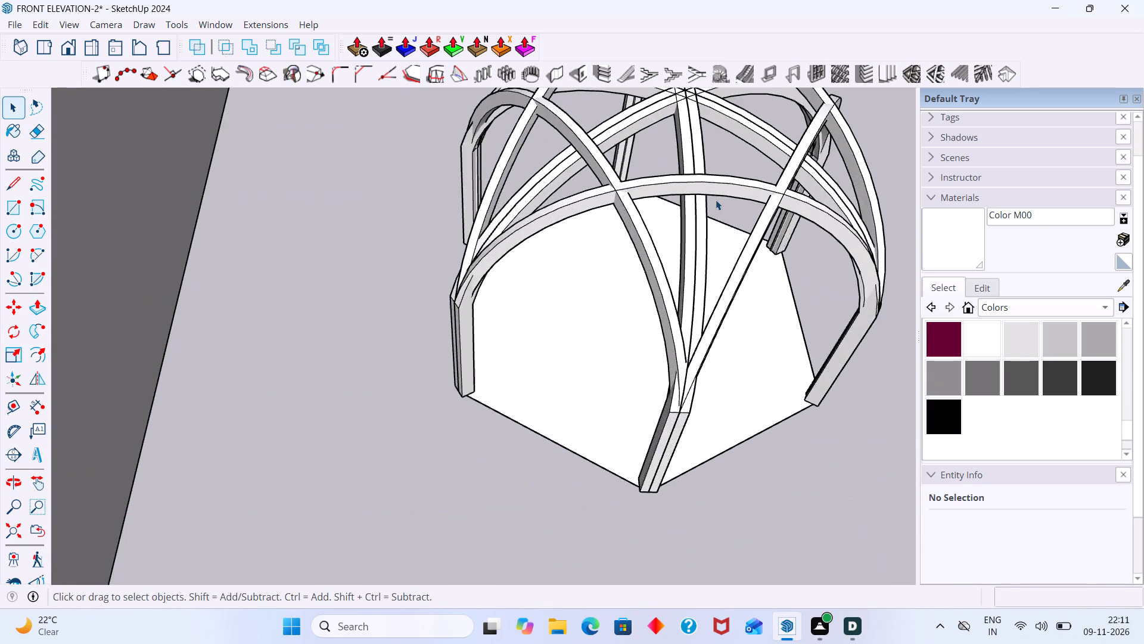
{"action": "scroll", "coordinate": [716, 200], "scroll_direction": "down", "scroll_amount": 2}
{"action": "middle_click_drag", "start_coordinate": [708, 199], "coordinate": [431, 105]}
{"action": "scroll", "coordinate": [568, 170], "scroll_direction": "down", "scroll_amount": 10}
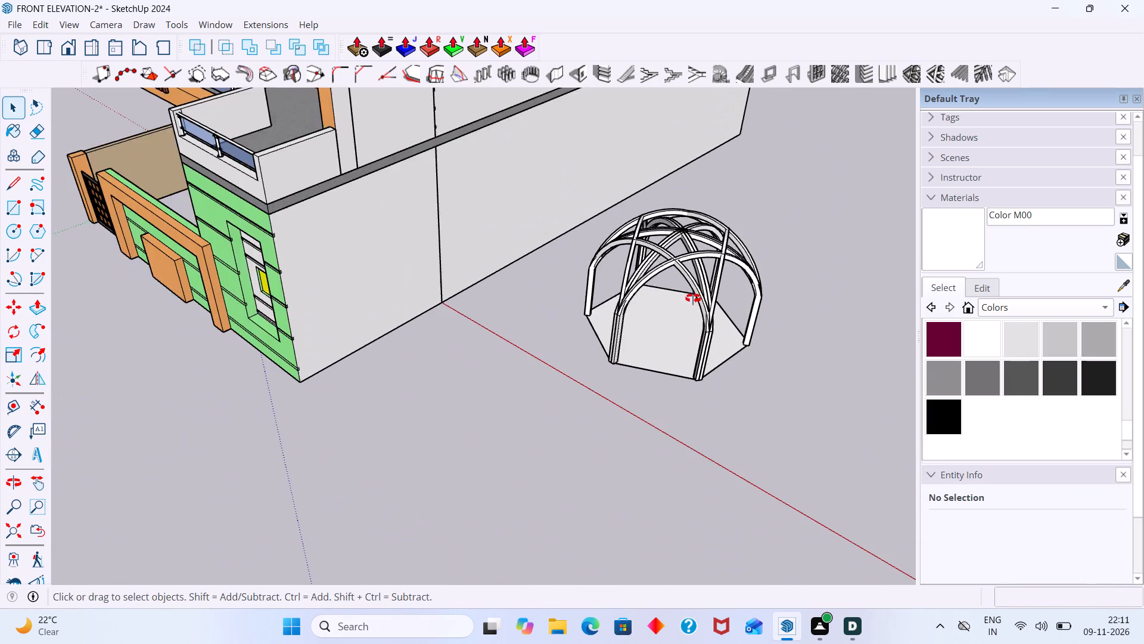
{"action": "middle_click_drag", "start_coordinate": [698, 307], "coordinate": [451, 153]}
{"action": "scroll", "coordinate": [816, 322], "scroll_direction": "up", "scroll_amount": 10}
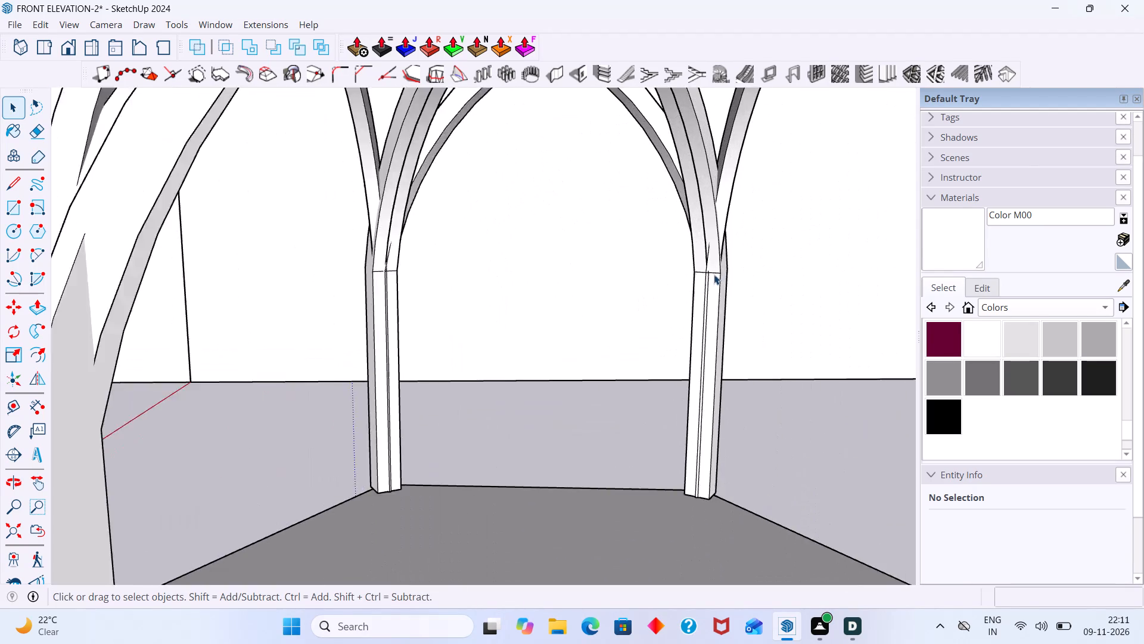
{"action": "scroll", "coordinate": [714, 274], "scroll_direction": "down", "scroll_amount": 16}
{"action": "scroll", "coordinate": [707, 303], "scroll_direction": "up", "scroll_amount": 18}
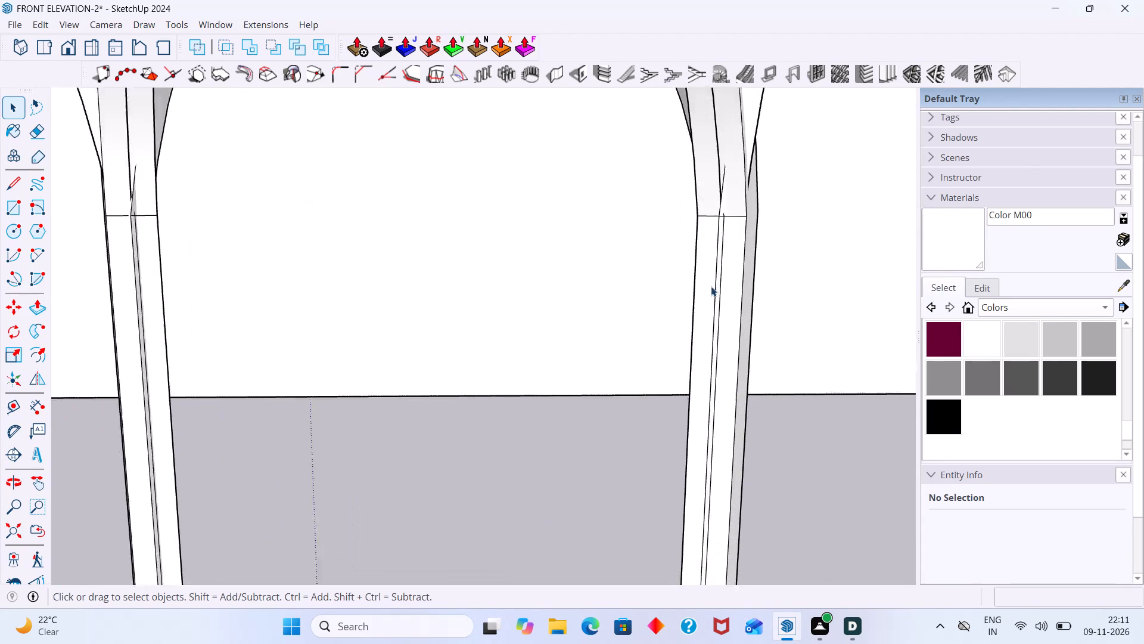
{"action": "scroll", "coordinate": [711, 286], "scroll_direction": "up", "scroll_amount": 5}
{"action": "middle_click_drag", "start_coordinate": [719, 277], "coordinate": [1028, 344]}
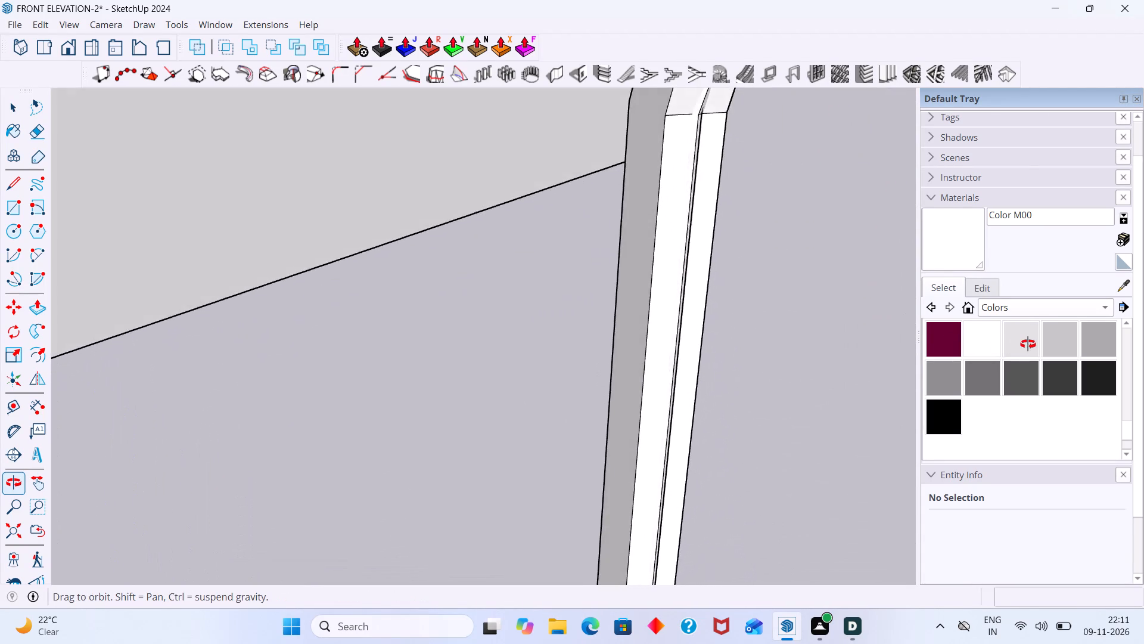
{"action": "middle_click_drag", "start_coordinate": [1028, 344], "coordinate": [538, 359]}
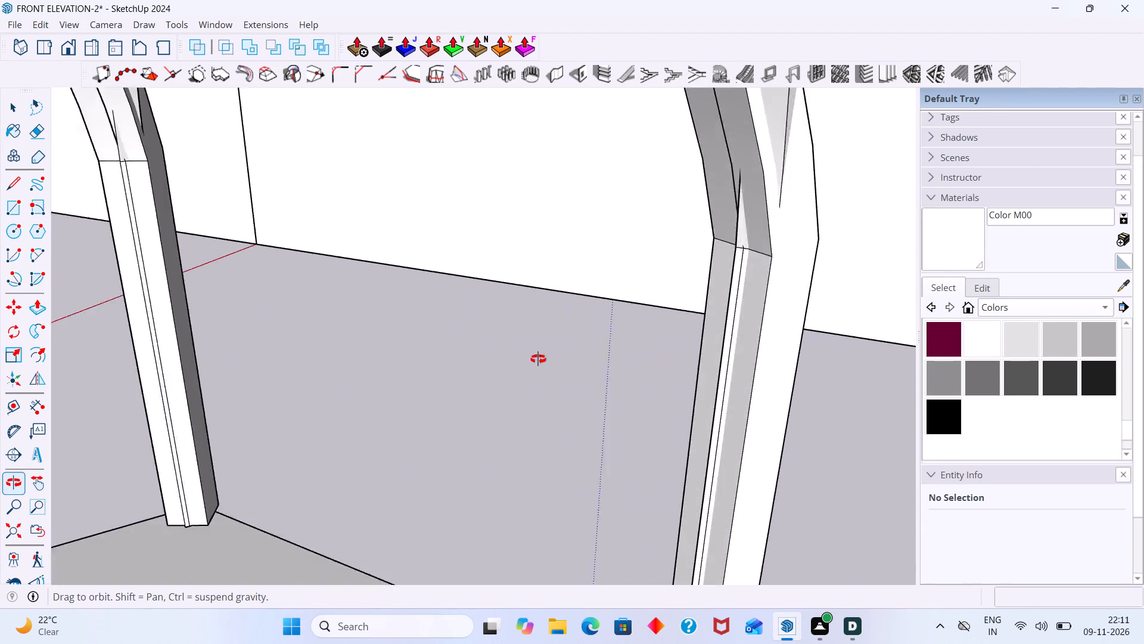
{"action": "middle_click_drag", "start_coordinate": [538, 359], "coordinate": [461, 366]}
{"action": "scroll", "coordinate": [581, 339], "scroll_direction": "down", "scroll_amount": 20}
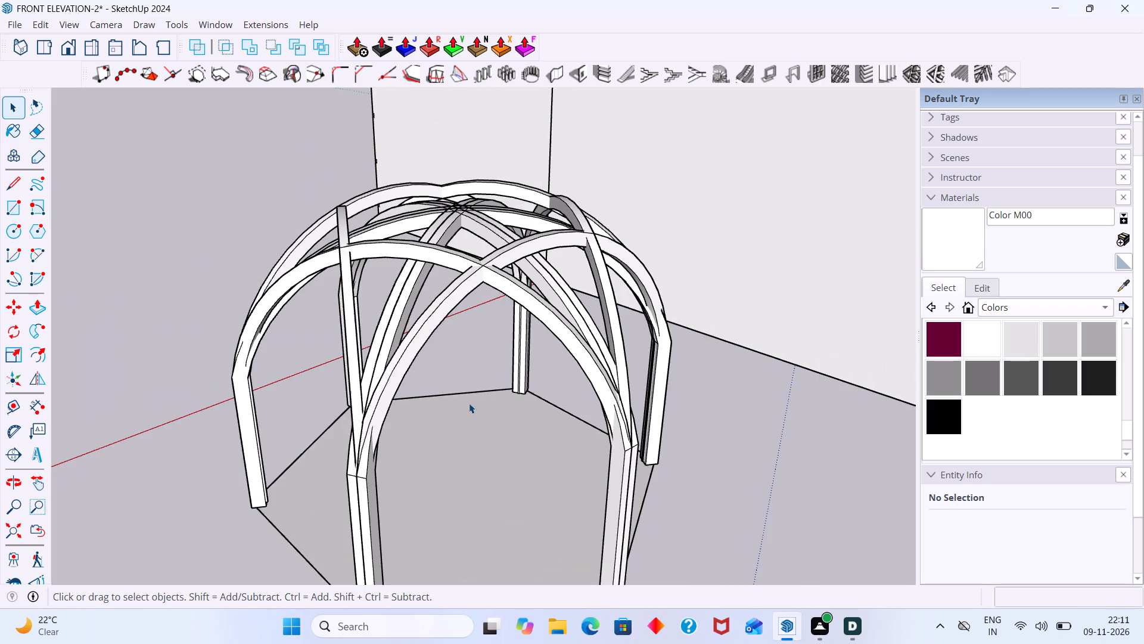
{"action": "middle_click_drag", "start_coordinate": [468, 402], "coordinate": [803, 431]}
{"action": "middle_click_drag", "start_coordinate": [360, 412], "coordinate": [697, 417]}
{"action": "scroll", "coordinate": [605, 386], "scroll_direction": "down", "scroll_amount": 7}
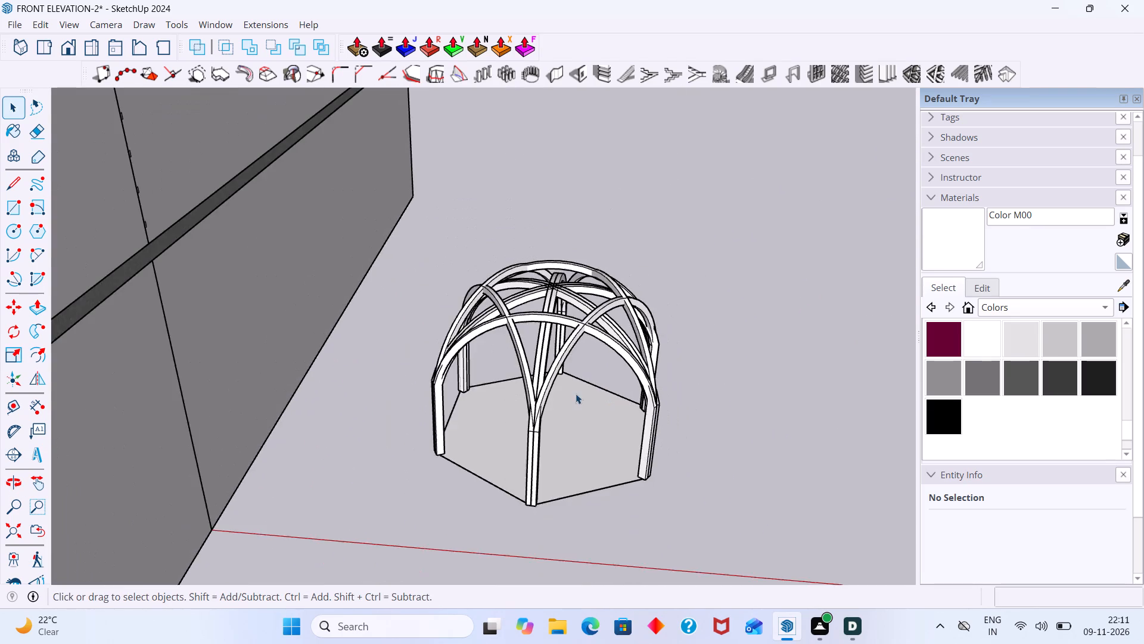
{"action": "scroll", "coordinate": [576, 394], "scroll_direction": "down", "scroll_amount": 5}
{"action": "middle_click_drag", "start_coordinate": [559, 355], "coordinate": [643, 451]}
{"action": "scroll", "coordinate": [526, 300], "scroll_direction": "up", "scroll_amount": 13}
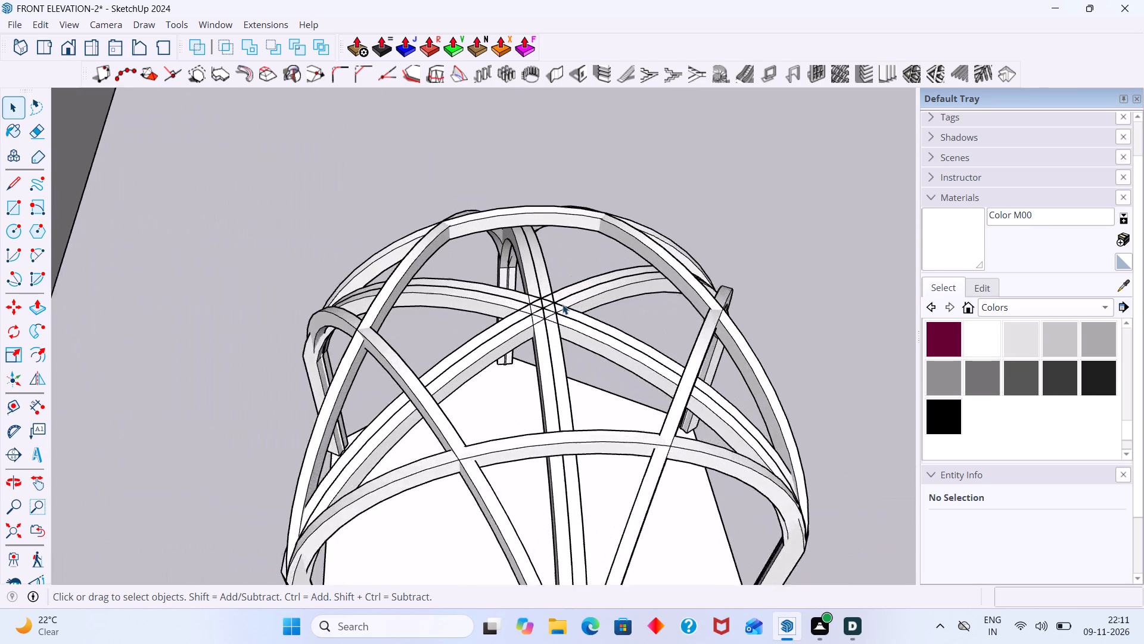
{"action": "scroll", "coordinate": [562, 304], "scroll_direction": "up", "scroll_amount": 10}
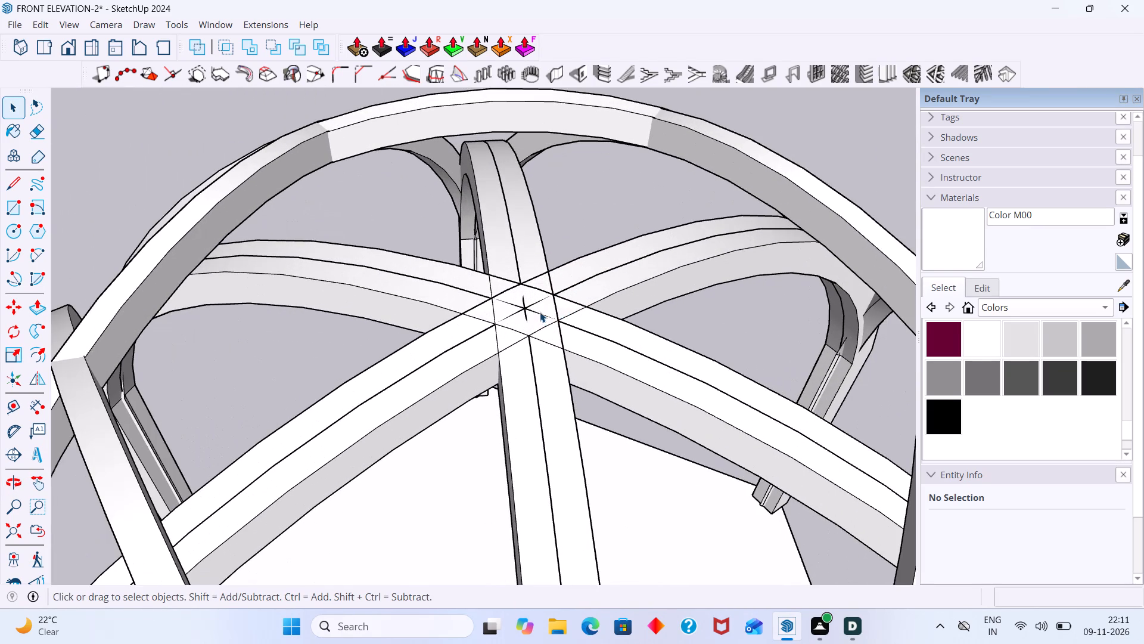
{"action": "scroll", "coordinate": [540, 316], "scroll_direction": "down", "scroll_amount": 20}
{"action": "scroll", "coordinate": [540, 316], "scroll_direction": "down", "scroll_amount": 11}
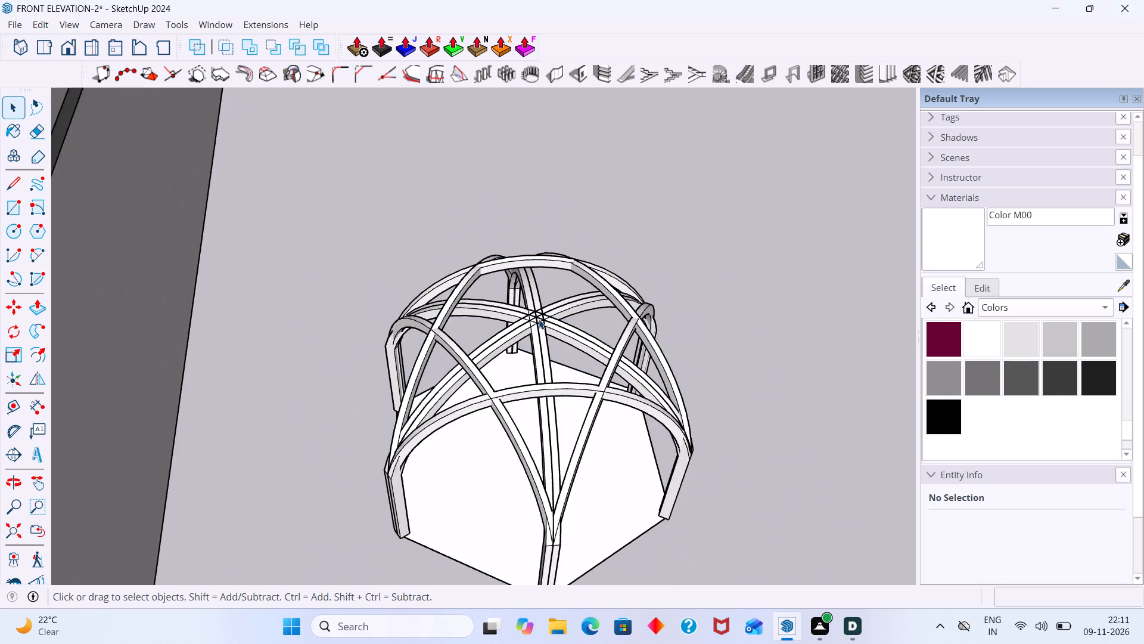
{"action": "scroll", "coordinate": [539, 319], "scroll_direction": "down", "scroll_amount": 5}
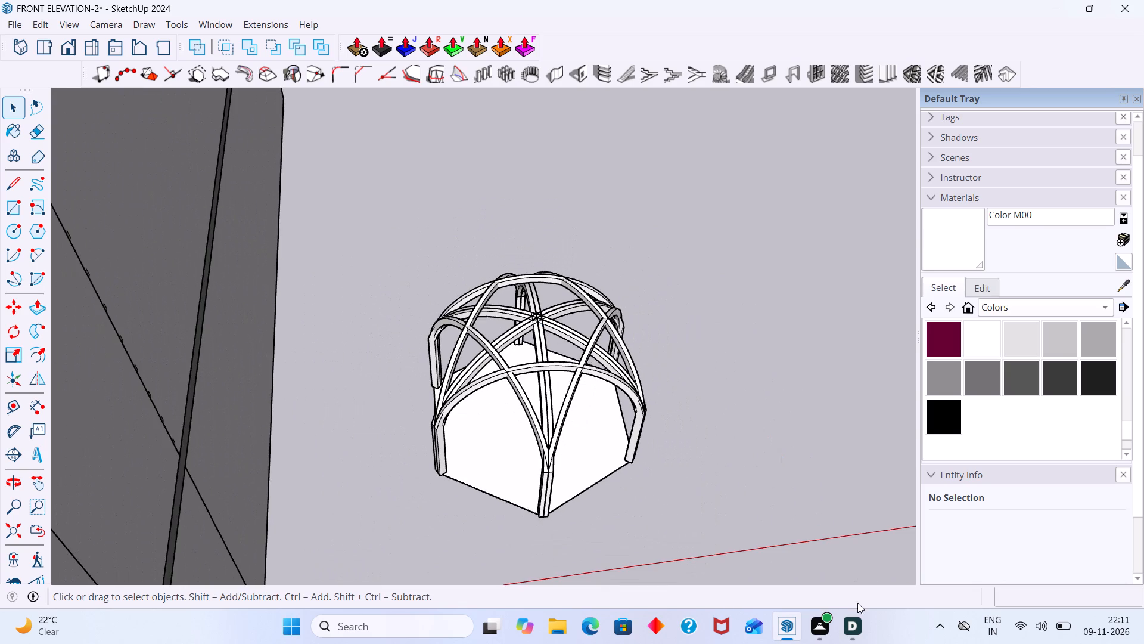
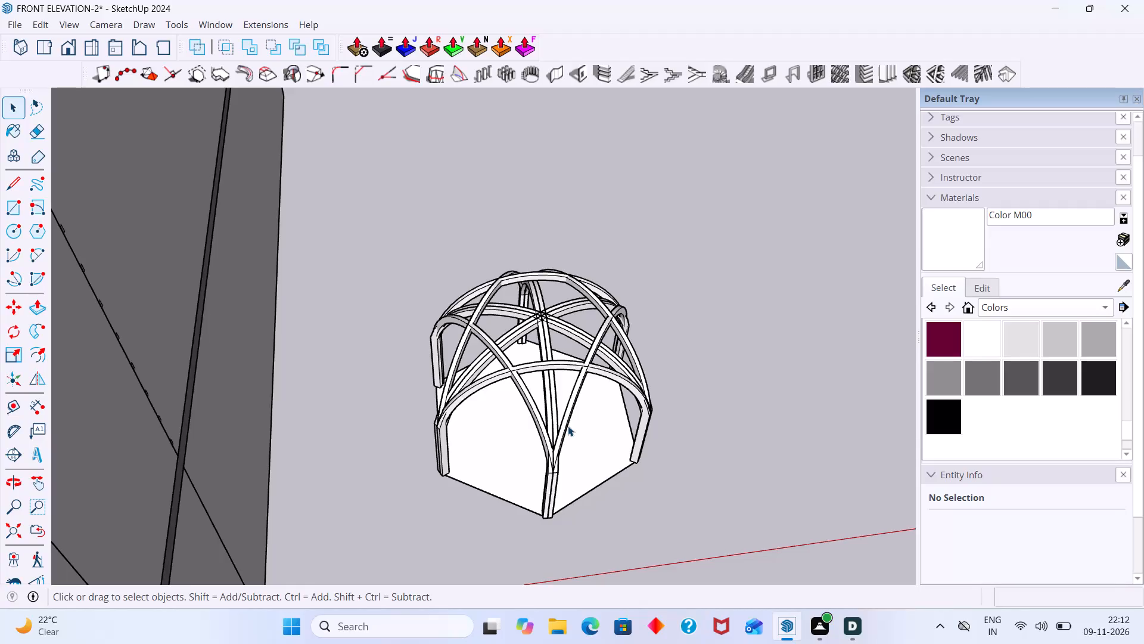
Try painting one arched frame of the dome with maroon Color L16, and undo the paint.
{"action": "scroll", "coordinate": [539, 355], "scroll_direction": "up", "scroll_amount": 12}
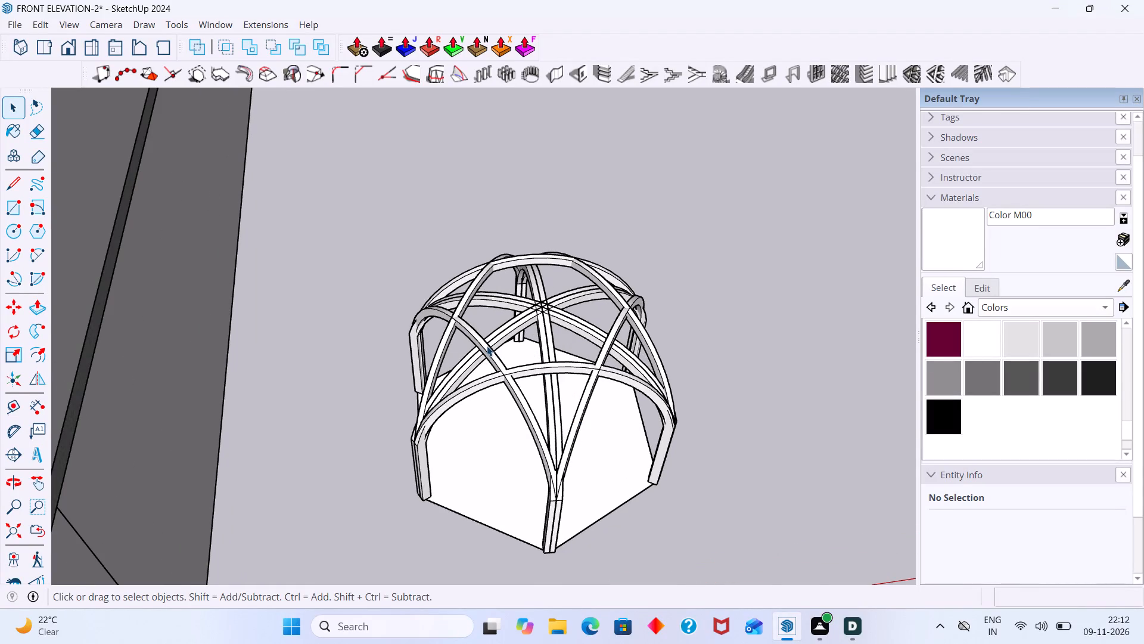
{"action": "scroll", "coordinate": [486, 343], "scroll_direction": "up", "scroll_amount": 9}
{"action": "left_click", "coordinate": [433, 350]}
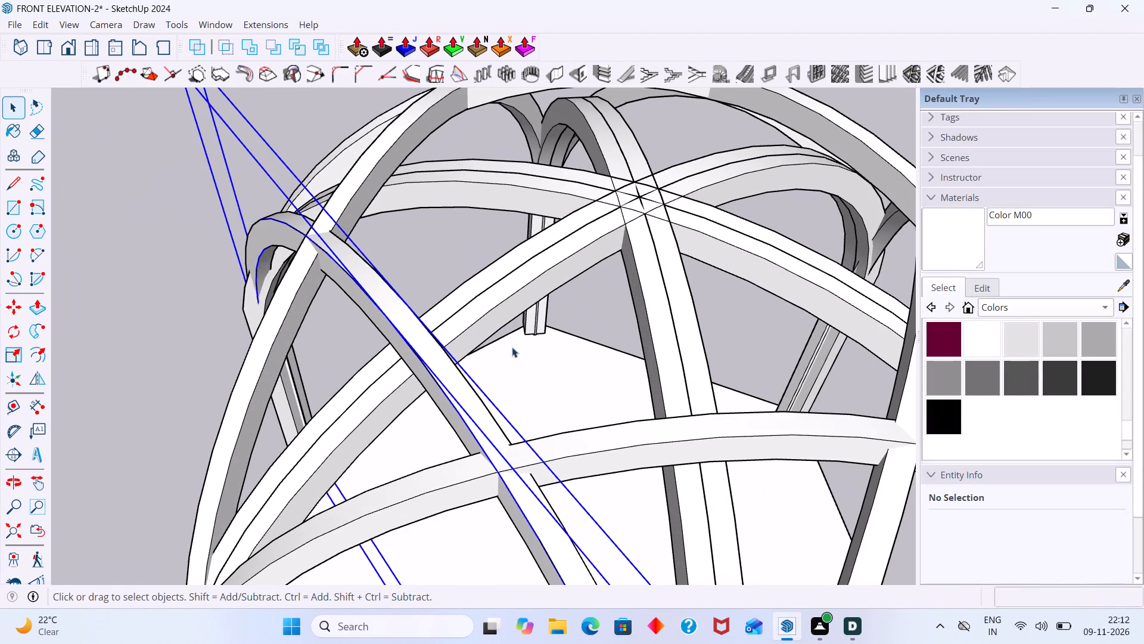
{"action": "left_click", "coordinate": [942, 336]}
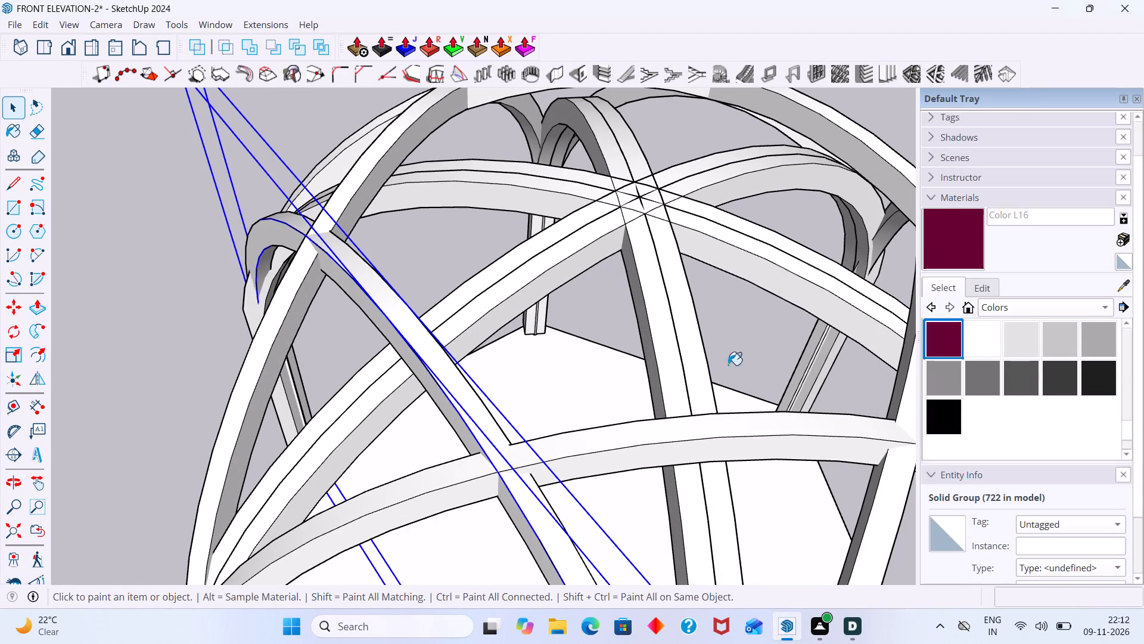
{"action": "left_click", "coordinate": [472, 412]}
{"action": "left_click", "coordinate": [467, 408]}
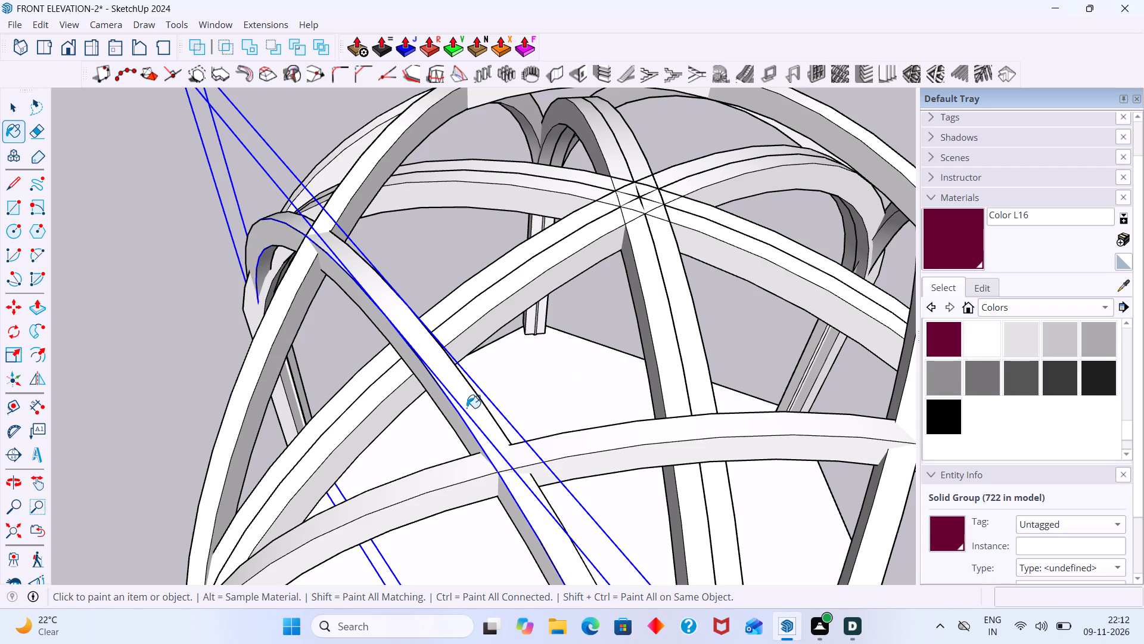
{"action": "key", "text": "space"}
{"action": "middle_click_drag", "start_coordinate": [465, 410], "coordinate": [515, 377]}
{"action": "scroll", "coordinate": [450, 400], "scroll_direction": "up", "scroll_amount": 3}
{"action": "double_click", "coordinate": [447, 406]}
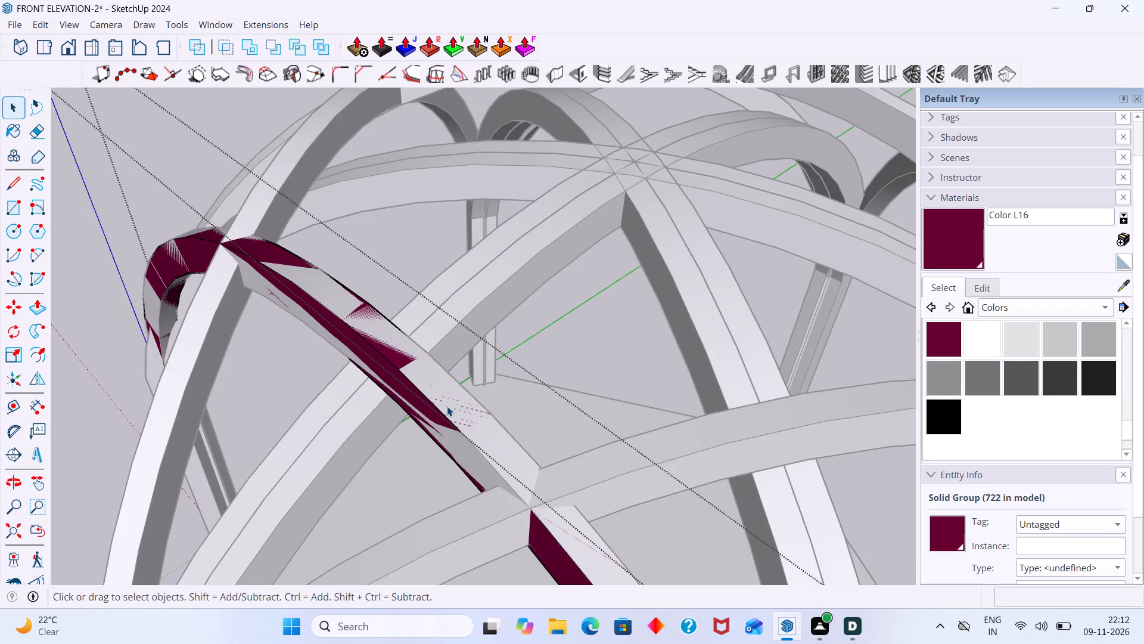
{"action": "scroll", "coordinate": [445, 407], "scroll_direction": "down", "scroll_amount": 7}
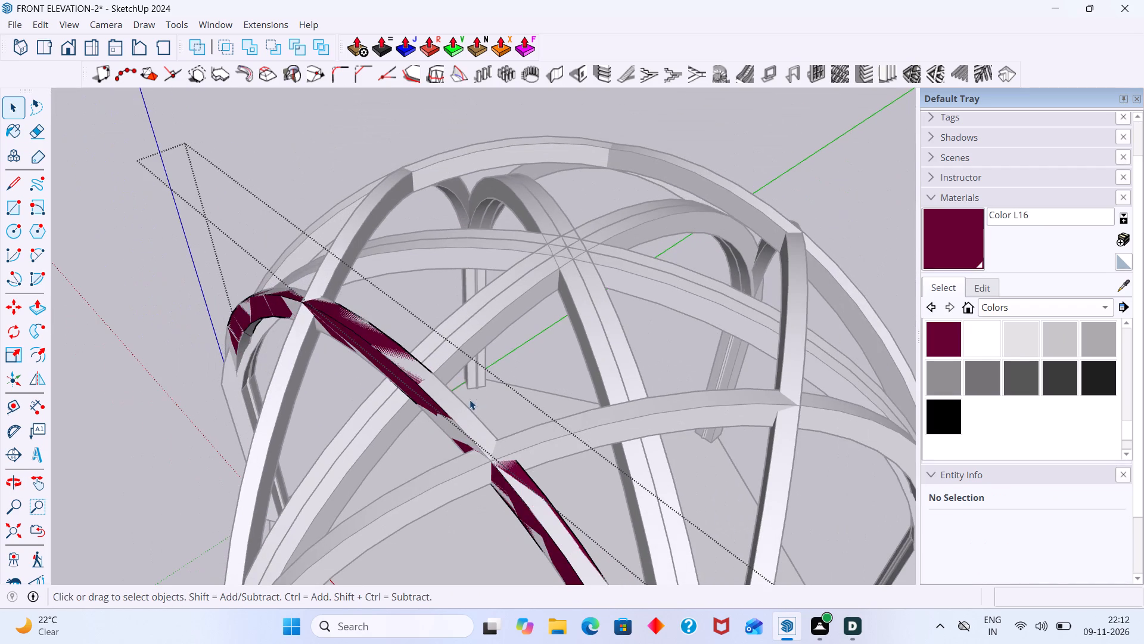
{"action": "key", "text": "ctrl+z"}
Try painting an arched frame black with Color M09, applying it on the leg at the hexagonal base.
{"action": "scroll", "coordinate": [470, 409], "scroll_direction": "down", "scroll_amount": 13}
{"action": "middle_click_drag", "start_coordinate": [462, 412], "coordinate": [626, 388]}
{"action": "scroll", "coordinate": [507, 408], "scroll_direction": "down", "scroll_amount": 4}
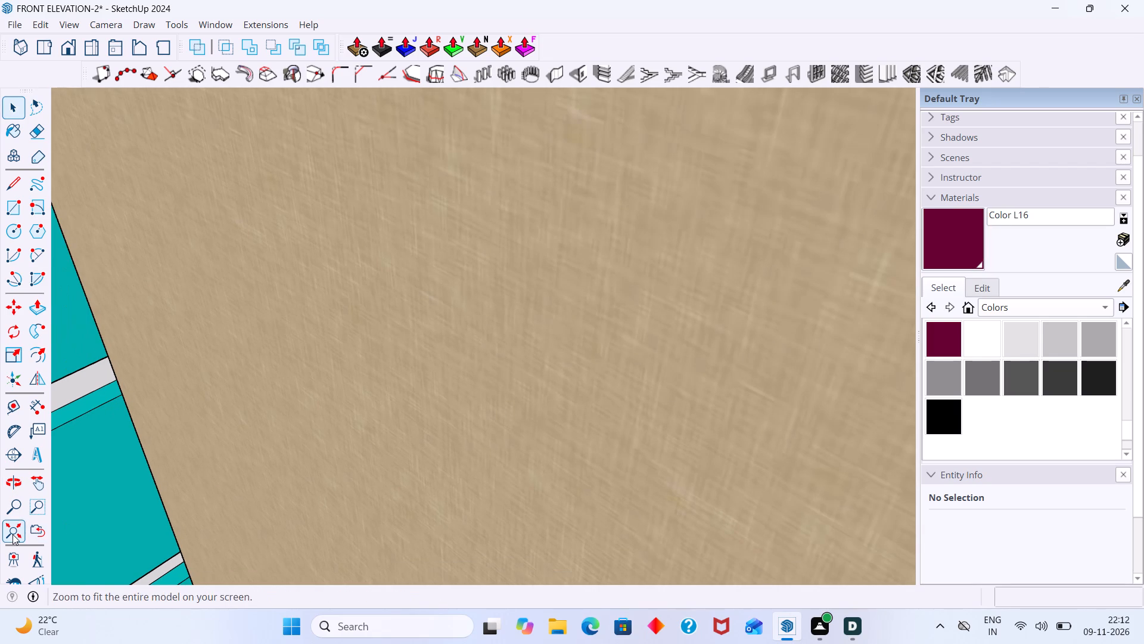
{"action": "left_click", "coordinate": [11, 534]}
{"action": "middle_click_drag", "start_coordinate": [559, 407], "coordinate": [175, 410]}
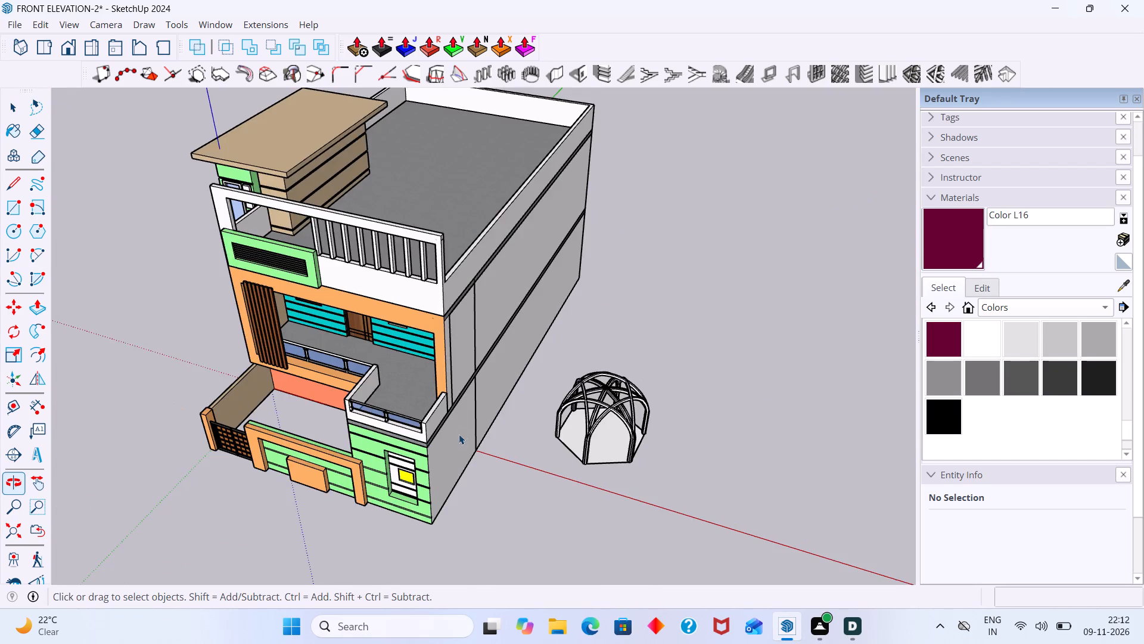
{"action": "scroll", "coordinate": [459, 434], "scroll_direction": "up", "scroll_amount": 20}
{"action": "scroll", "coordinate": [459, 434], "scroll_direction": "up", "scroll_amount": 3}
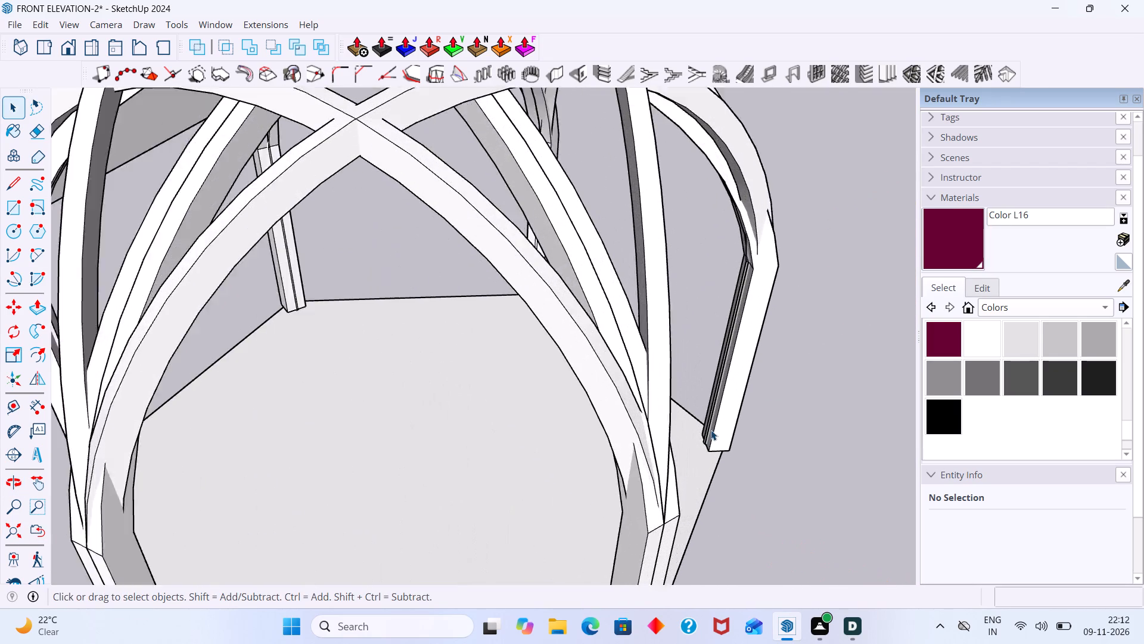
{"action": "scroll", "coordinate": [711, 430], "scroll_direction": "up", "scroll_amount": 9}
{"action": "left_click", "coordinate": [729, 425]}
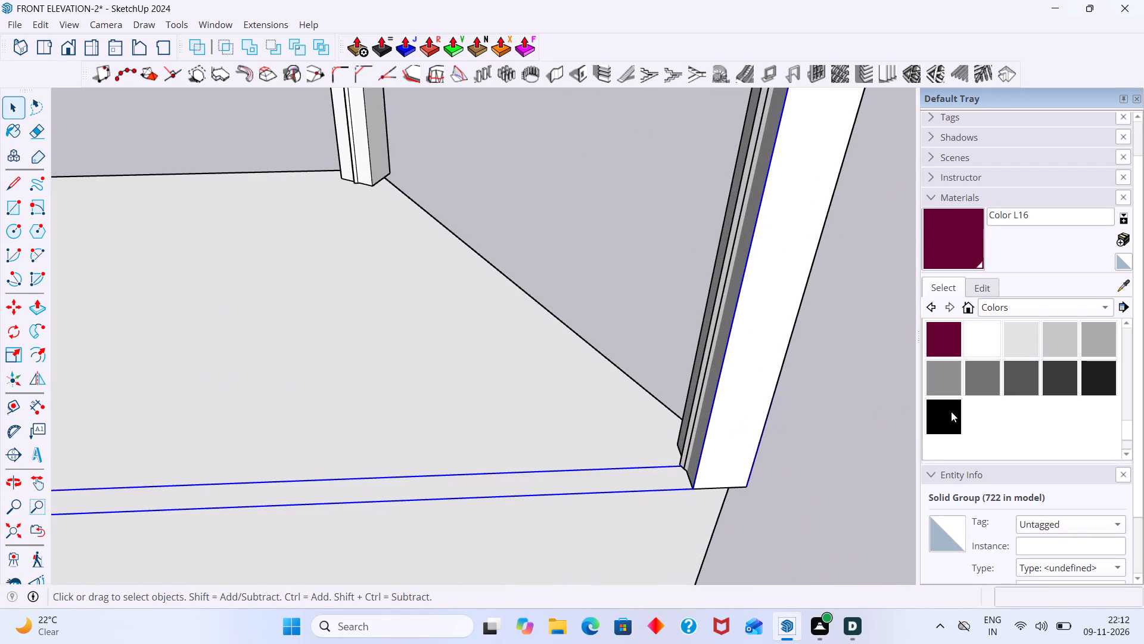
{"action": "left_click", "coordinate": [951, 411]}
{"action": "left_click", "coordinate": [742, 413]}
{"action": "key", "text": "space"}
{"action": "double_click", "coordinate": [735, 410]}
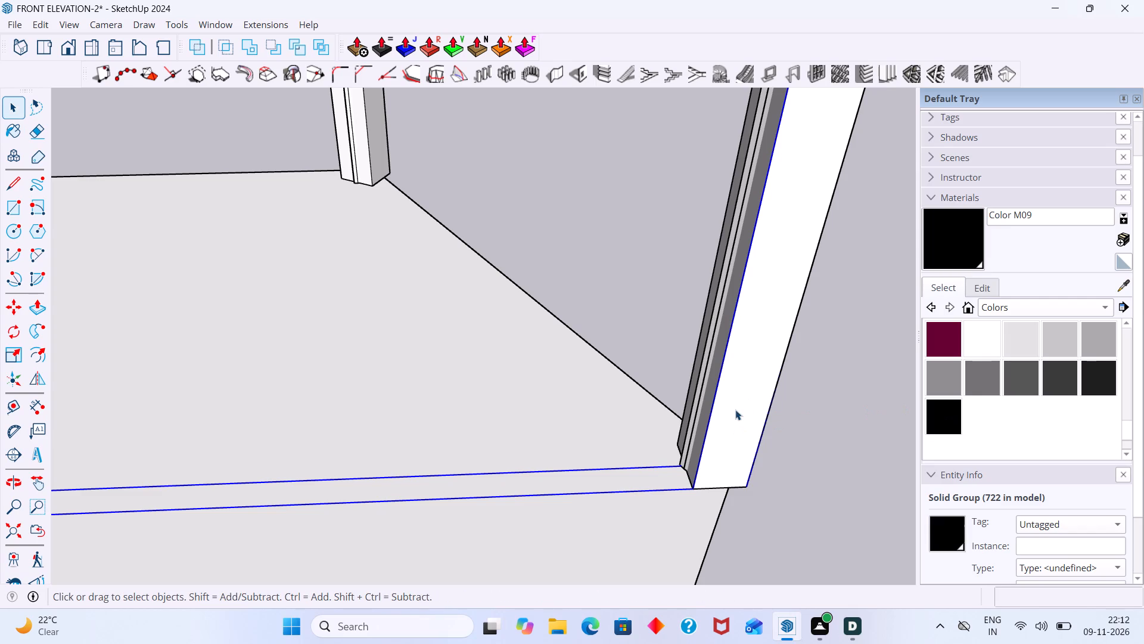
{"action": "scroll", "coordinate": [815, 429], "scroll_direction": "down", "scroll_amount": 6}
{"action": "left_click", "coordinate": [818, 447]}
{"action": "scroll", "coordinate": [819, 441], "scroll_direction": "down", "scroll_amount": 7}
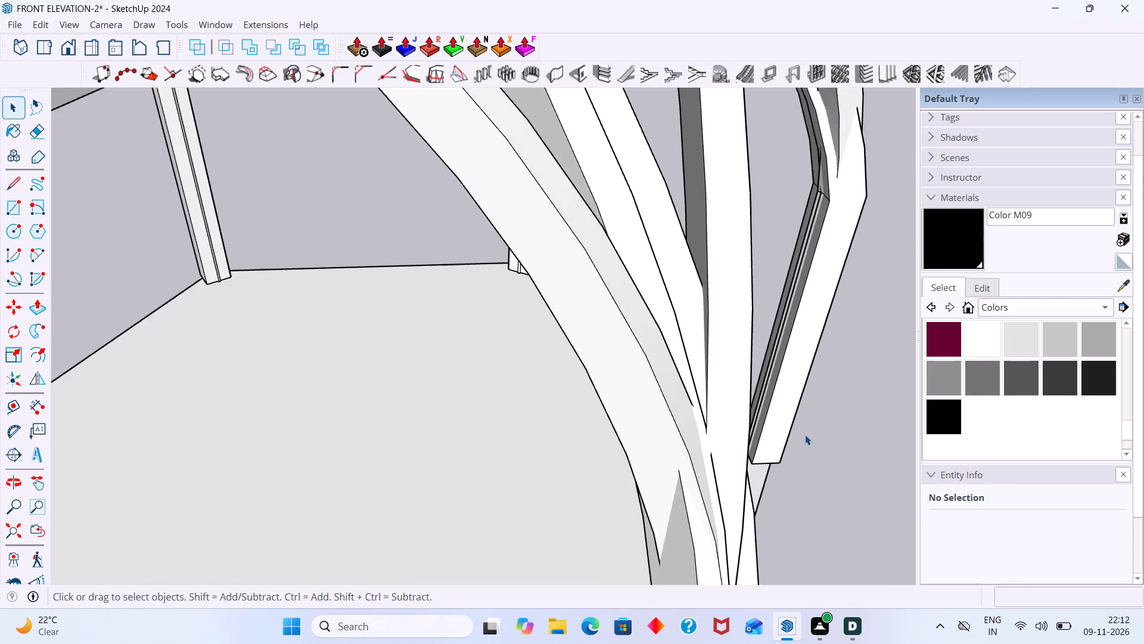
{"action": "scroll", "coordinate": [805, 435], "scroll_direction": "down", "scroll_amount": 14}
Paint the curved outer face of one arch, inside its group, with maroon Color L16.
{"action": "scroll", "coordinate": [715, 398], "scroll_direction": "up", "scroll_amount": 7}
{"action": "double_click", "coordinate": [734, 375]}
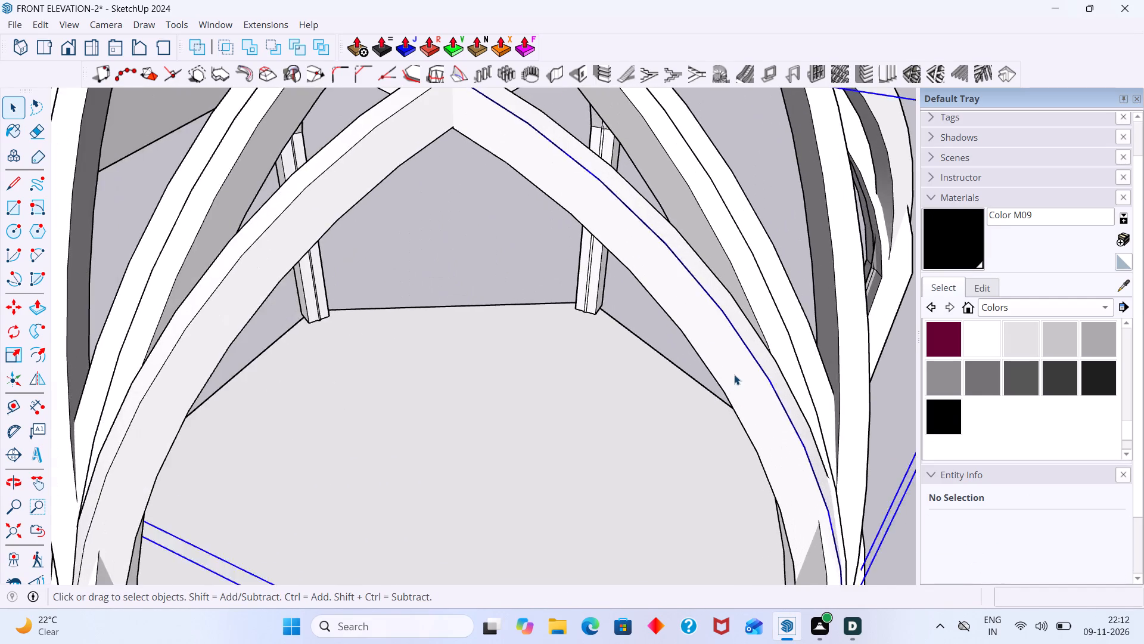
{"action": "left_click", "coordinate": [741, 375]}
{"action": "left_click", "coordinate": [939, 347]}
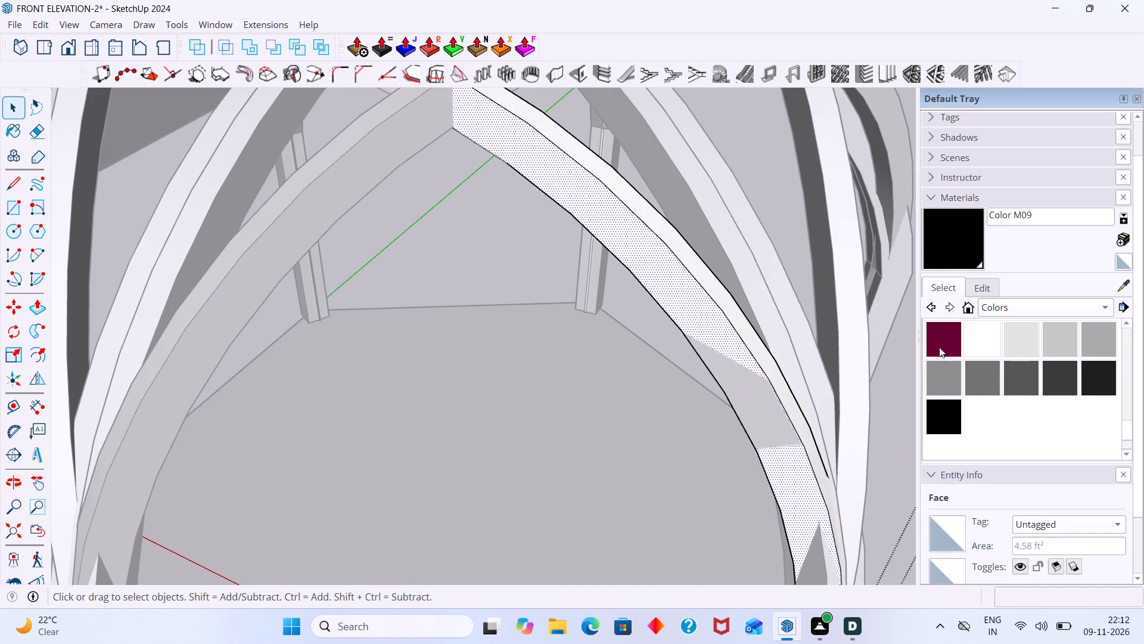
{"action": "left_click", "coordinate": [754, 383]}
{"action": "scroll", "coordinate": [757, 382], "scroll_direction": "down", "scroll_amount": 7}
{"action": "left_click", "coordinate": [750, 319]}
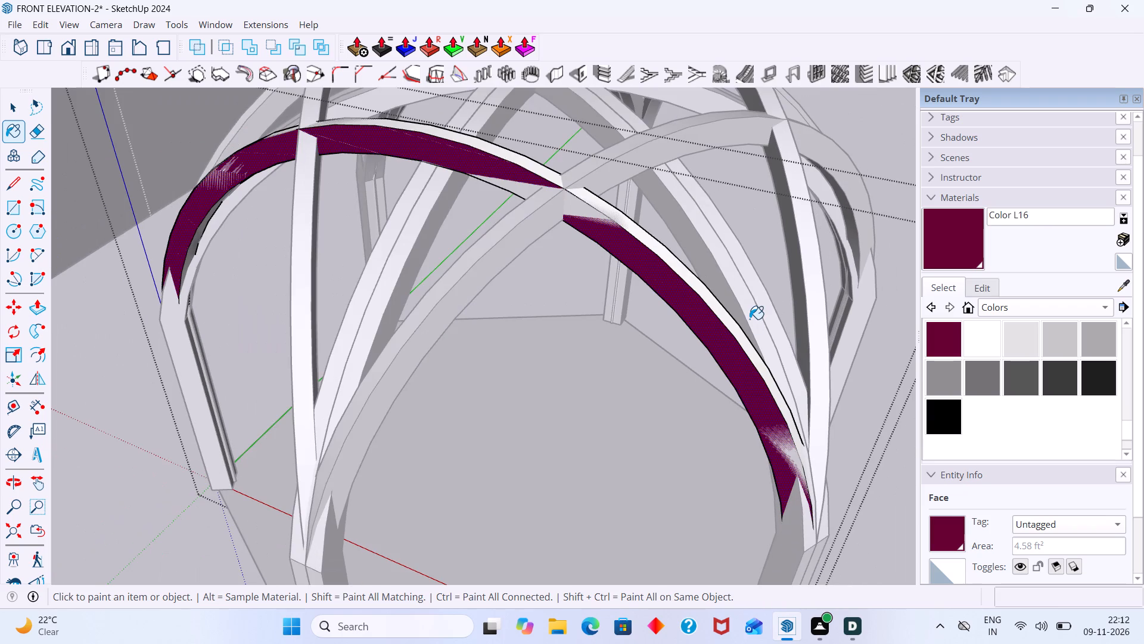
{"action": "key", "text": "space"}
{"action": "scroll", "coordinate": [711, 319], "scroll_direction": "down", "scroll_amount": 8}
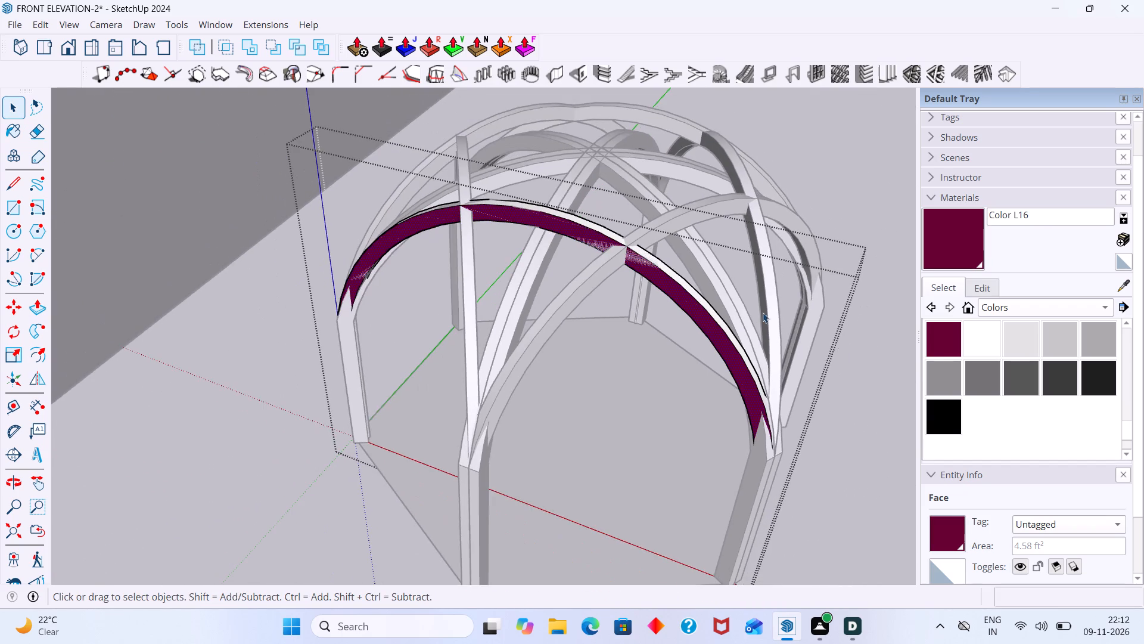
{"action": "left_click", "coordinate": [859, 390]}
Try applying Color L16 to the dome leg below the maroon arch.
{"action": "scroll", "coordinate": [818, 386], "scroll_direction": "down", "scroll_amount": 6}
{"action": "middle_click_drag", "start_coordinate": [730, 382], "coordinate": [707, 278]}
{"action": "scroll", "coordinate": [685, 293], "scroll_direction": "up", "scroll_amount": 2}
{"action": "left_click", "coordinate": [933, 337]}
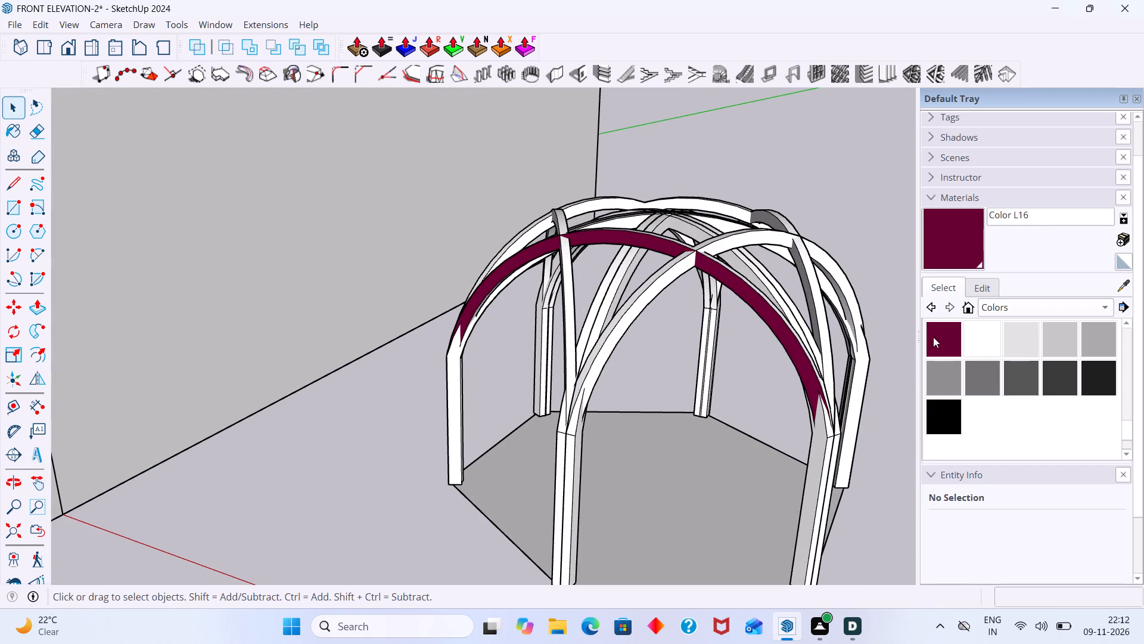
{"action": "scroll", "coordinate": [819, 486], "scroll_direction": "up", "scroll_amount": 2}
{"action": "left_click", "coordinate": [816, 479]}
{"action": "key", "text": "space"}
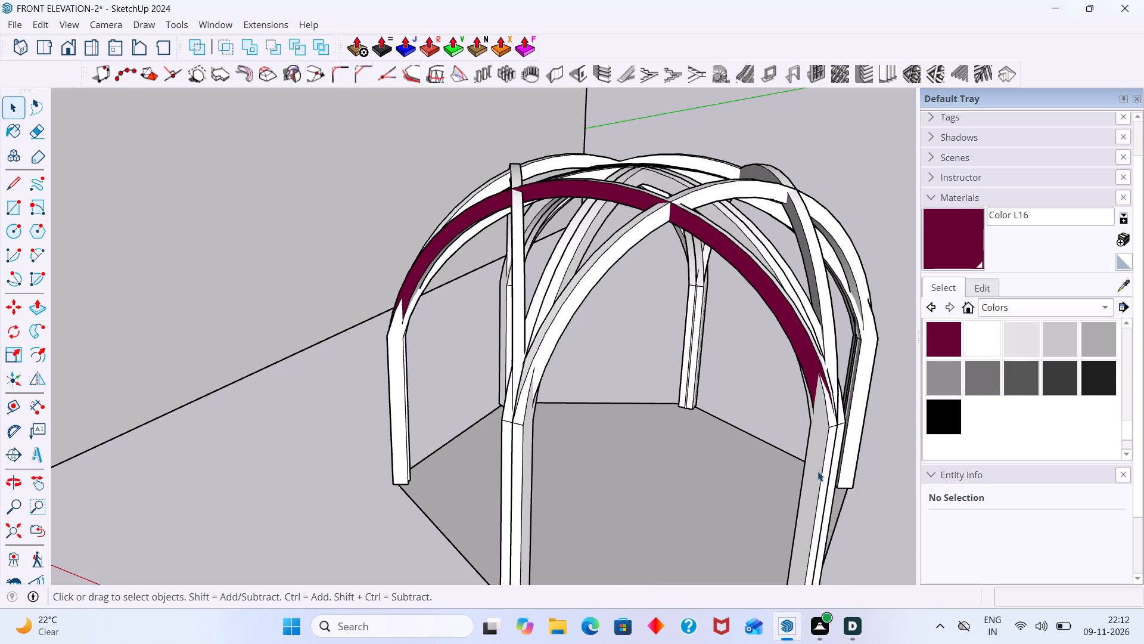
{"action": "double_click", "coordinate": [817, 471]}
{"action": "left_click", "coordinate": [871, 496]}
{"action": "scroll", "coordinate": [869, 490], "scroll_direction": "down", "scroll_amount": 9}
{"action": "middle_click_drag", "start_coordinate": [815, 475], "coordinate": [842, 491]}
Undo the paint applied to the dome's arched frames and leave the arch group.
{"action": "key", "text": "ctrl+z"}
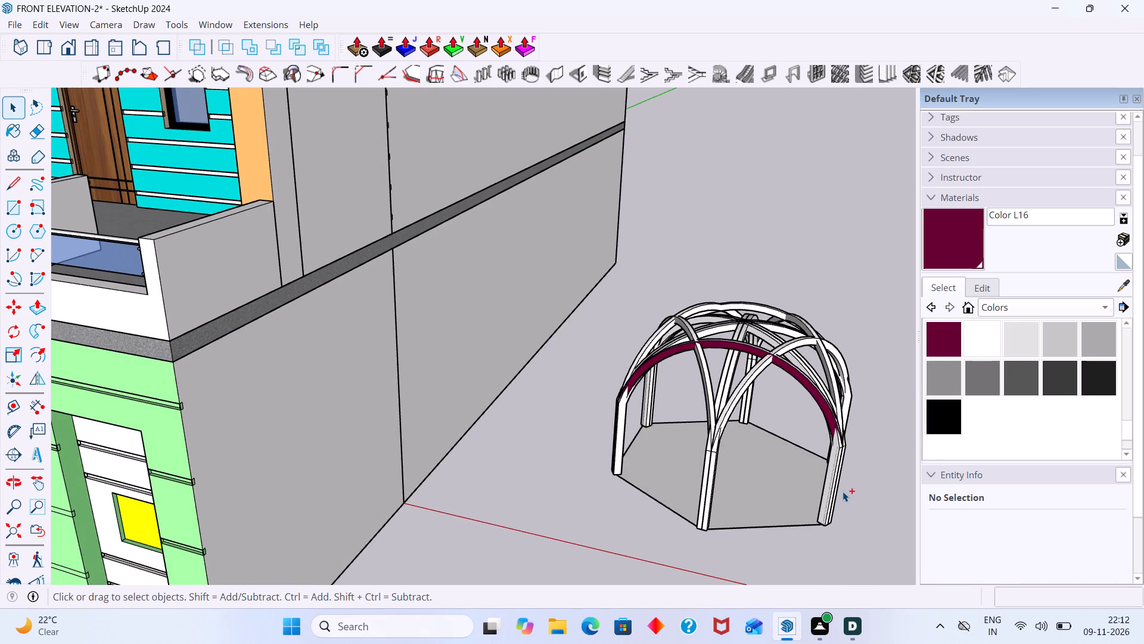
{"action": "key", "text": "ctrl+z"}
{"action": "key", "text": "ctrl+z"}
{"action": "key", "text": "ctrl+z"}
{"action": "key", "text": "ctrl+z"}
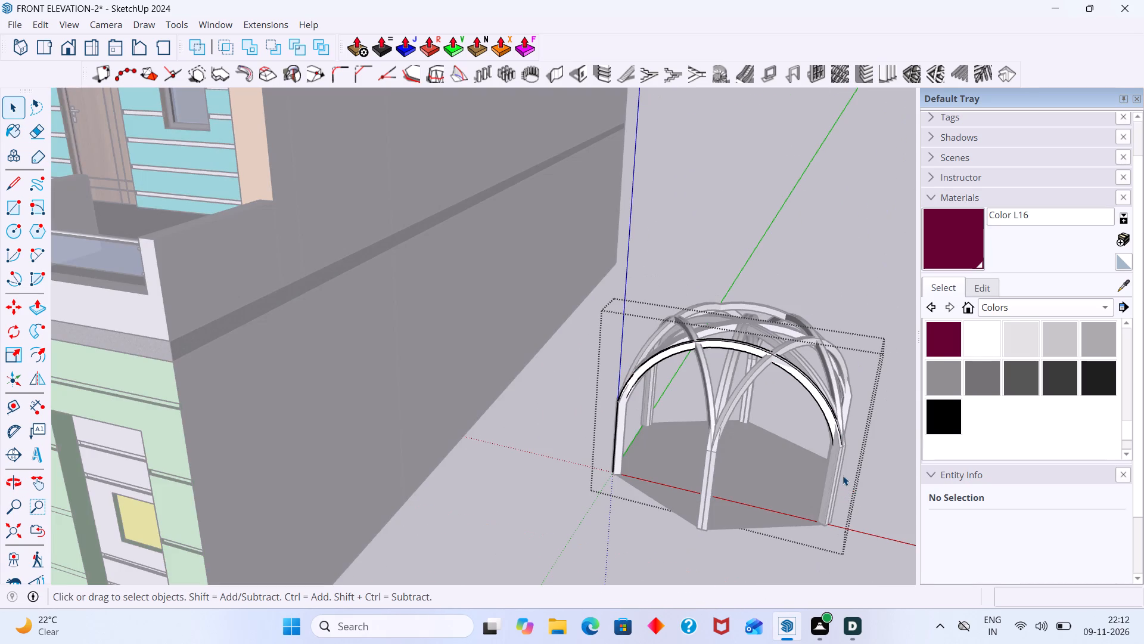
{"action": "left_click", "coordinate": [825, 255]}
Examine the arched dome and its placement beside the house from nearer, farther and a turned angle.
{"action": "scroll", "coordinate": [807, 366], "scroll_direction": "down", "scroll_amount": 2}
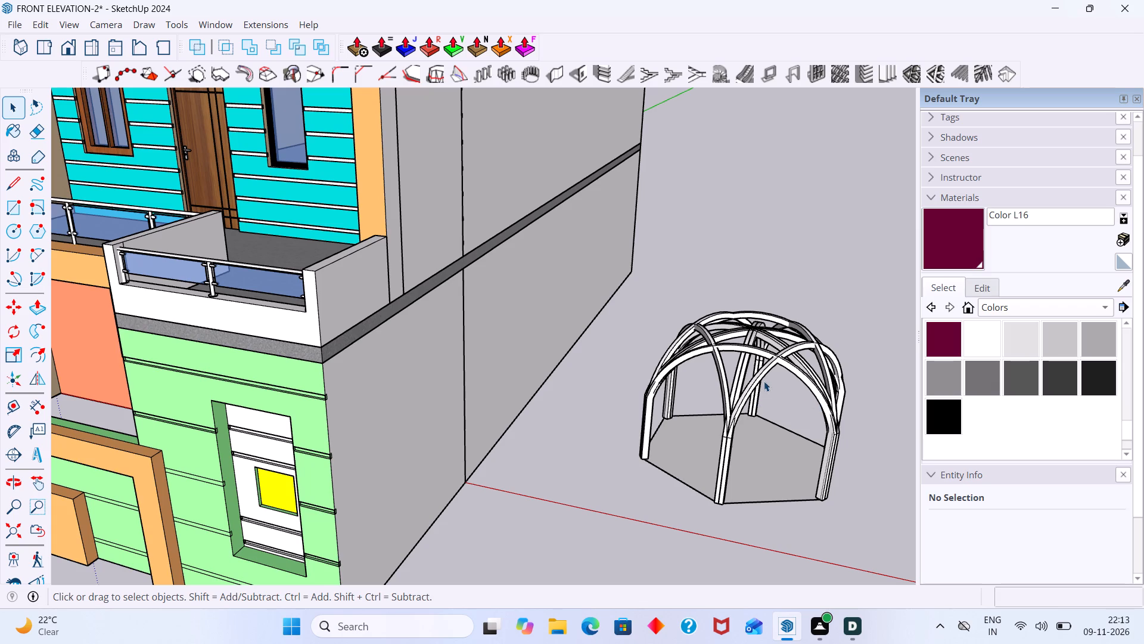
{"action": "scroll", "coordinate": [725, 387], "scroll_direction": "down", "scroll_amount": 13}
{"action": "scroll", "coordinate": [700, 338], "scroll_direction": "down", "scroll_amount": 5}
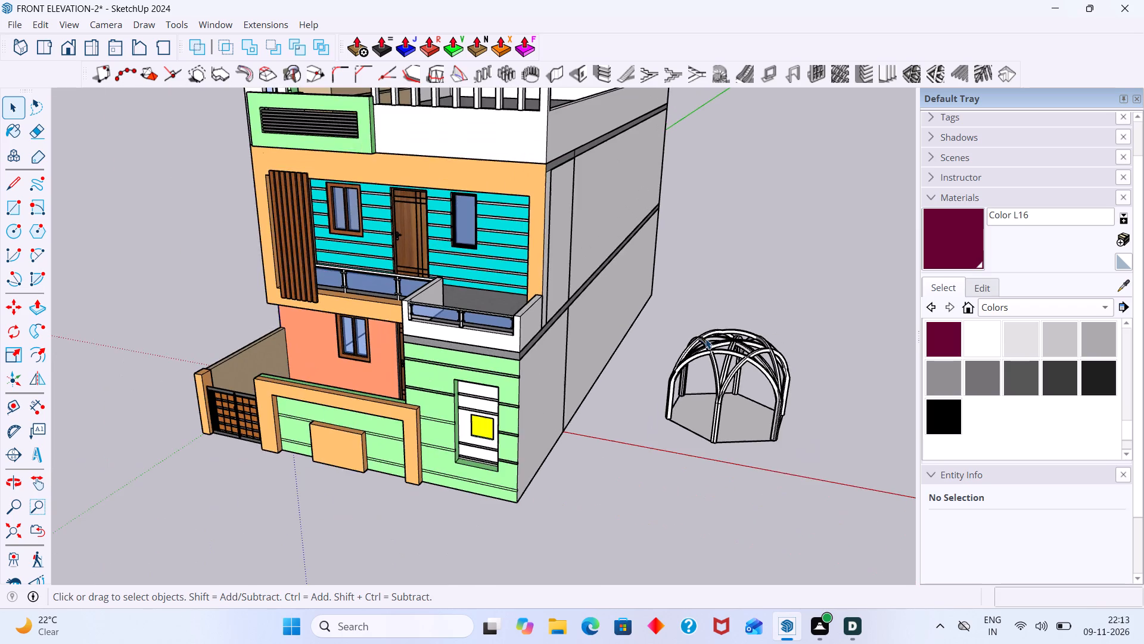
{"action": "scroll", "coordinate": [725, 348], "scroll_direction": "up", "scroll_amount": 5}
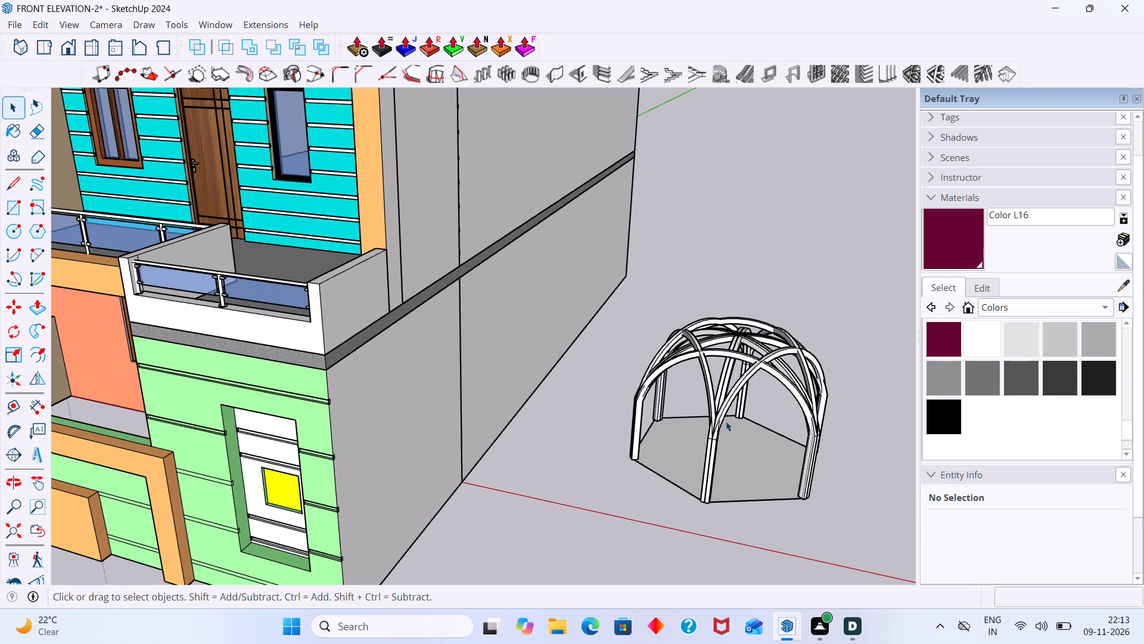
{"action": "scroll", "coordinate": [726, 423], "scroll_direction": "up", "scroll_amount": 3}
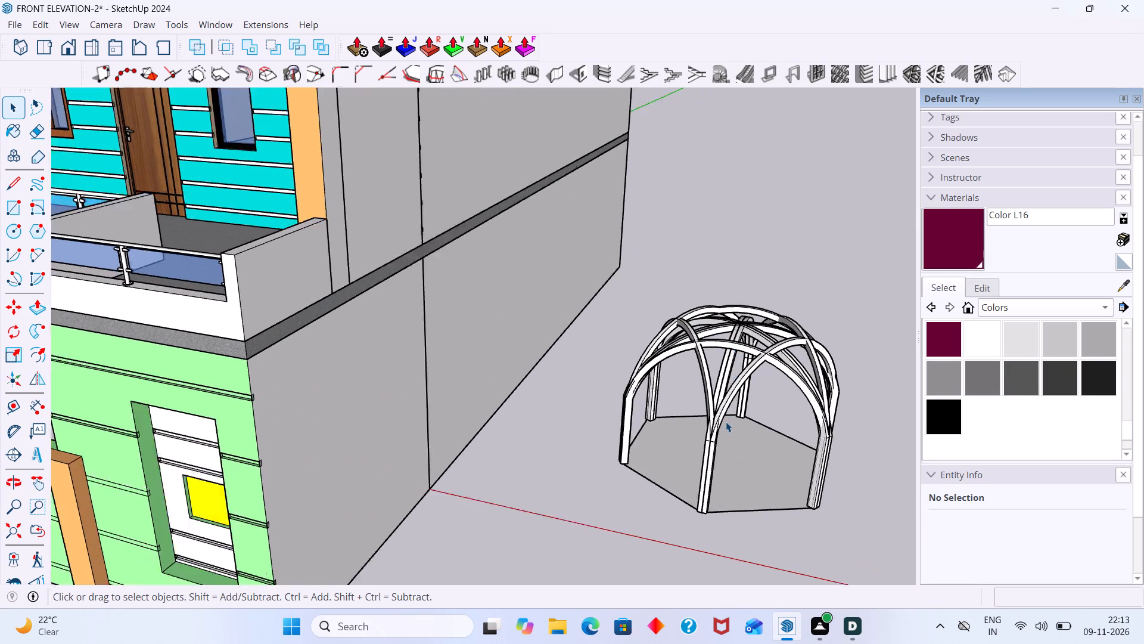
{"action": "scroll", "coordinate": [726, 422], "scroll_direction": "up", "scroll_amount": 7}
{"action": "scroll", "coordinate": [721, 420], "scroll_direction": "down", "scroll_amount": 14}
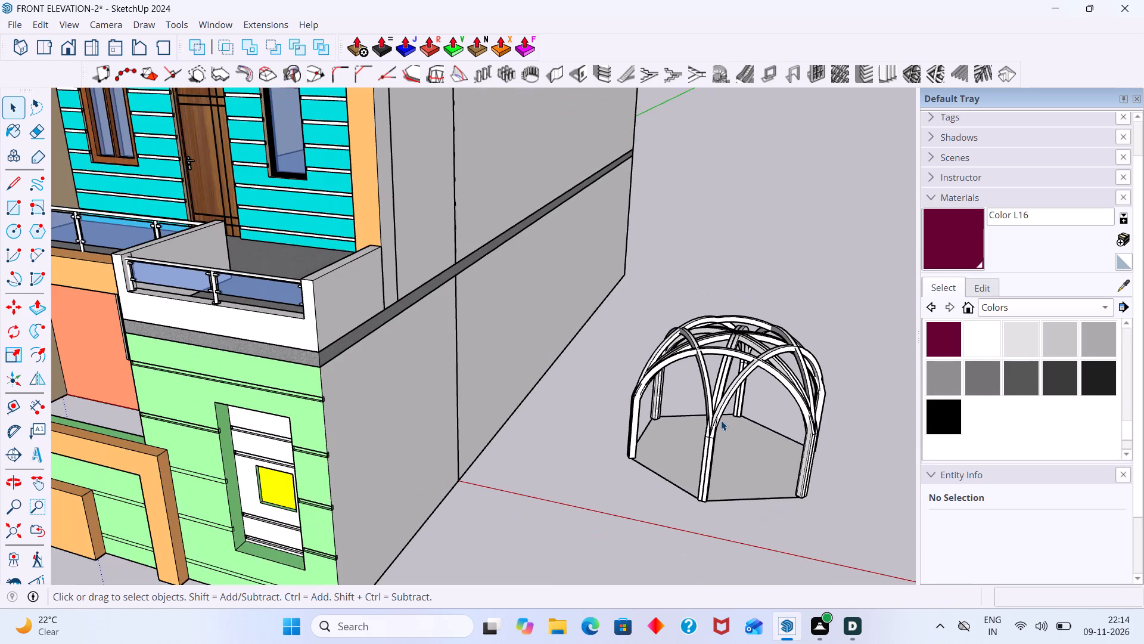
{"action": "middle_click_drag", "start_coordinate": [733, 419], "coordinate": [829, 404]}
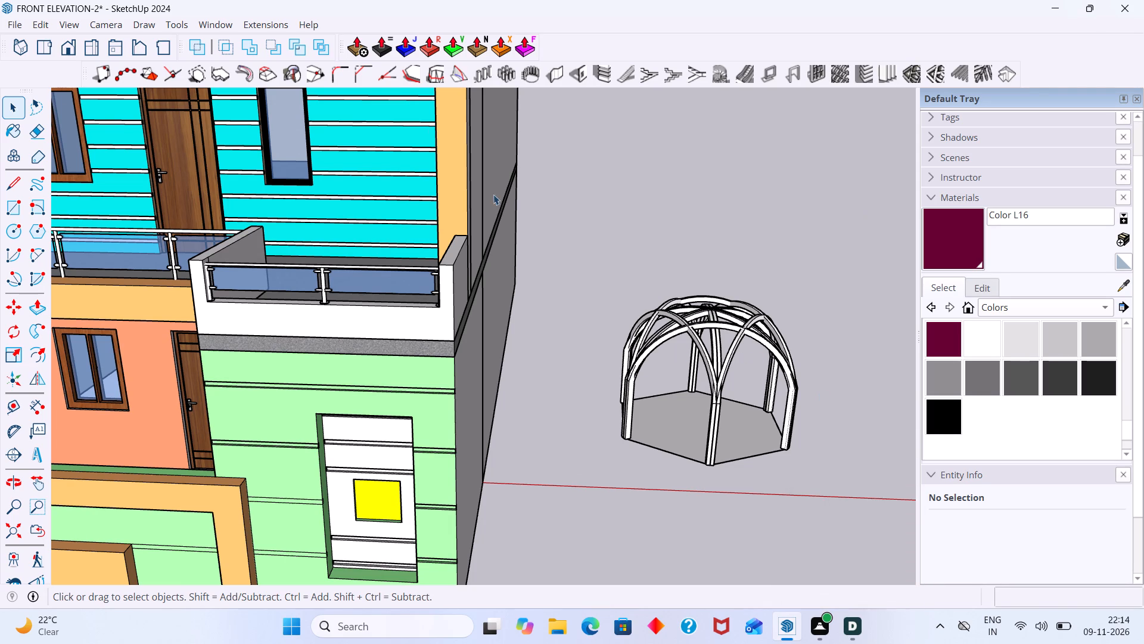
Open the Extension Manager's extension installer and look for an installable file in the Chaos V-Ray 7.20.02 folder under "sketchup 2024 and vray 7.2".
{"action": "left_click", "coordinate": [258, 17]}
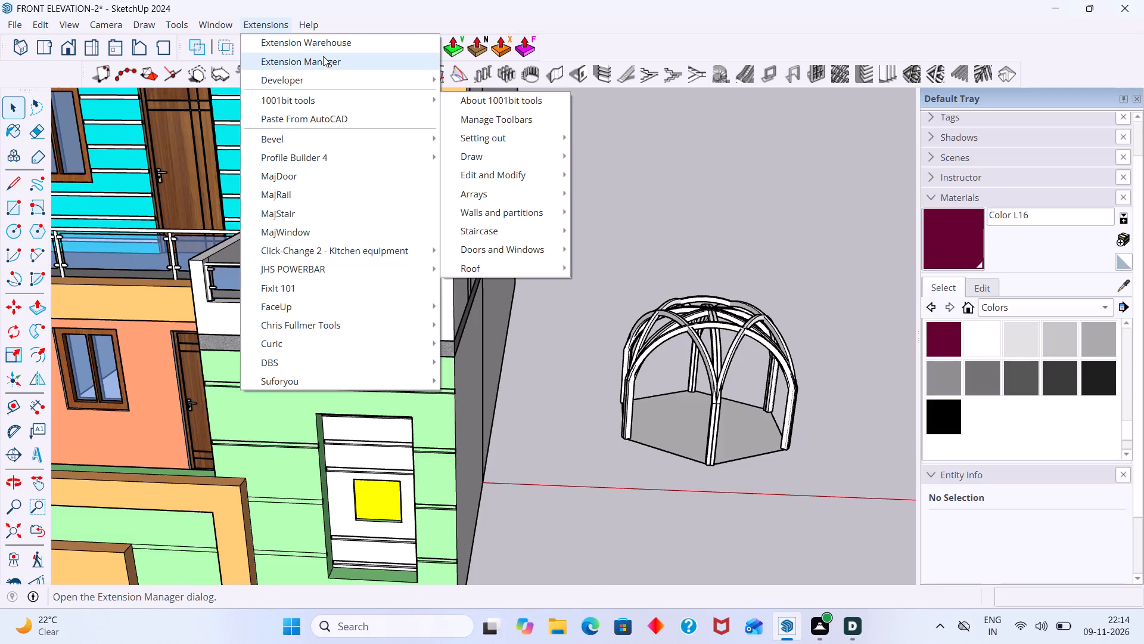
{"action": "left_click", "coordinate": [324, 61]}
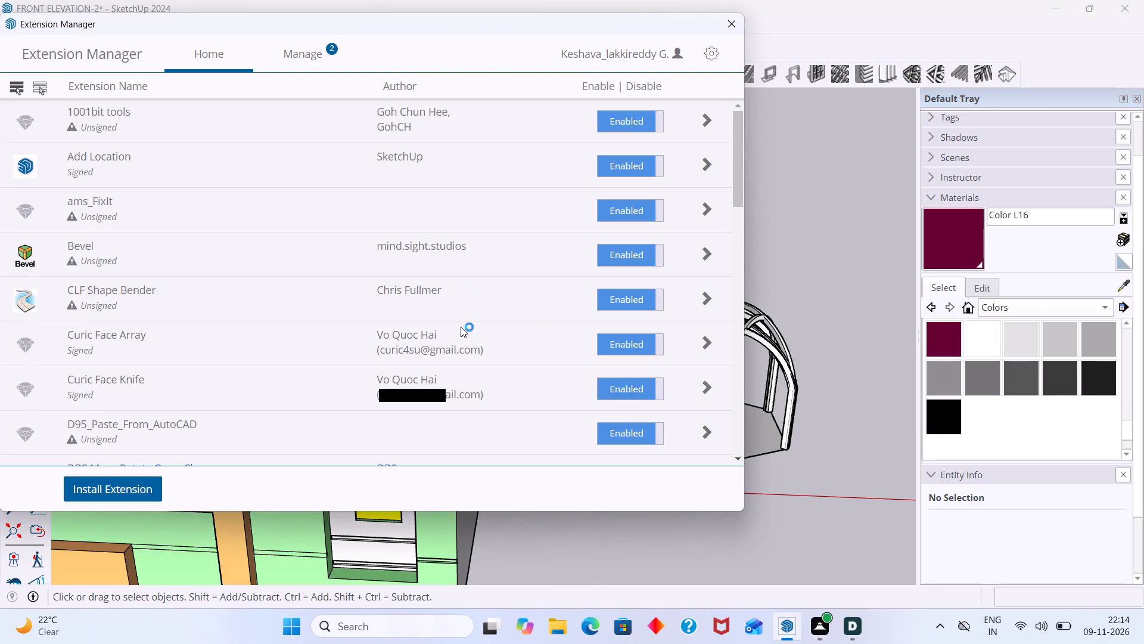
{"action": "left_click", "coordinate": [133, 485]}
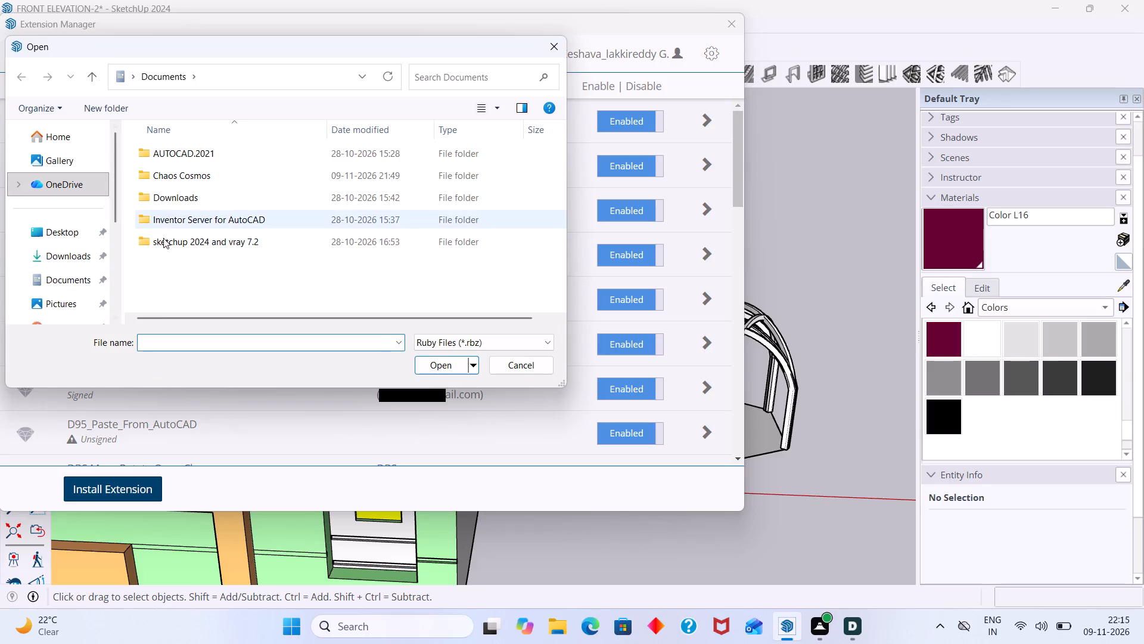
{"action": "left_click", "coordinate": [175, 246]}
{"action": "left_click", "coordinate": [175, 246]}
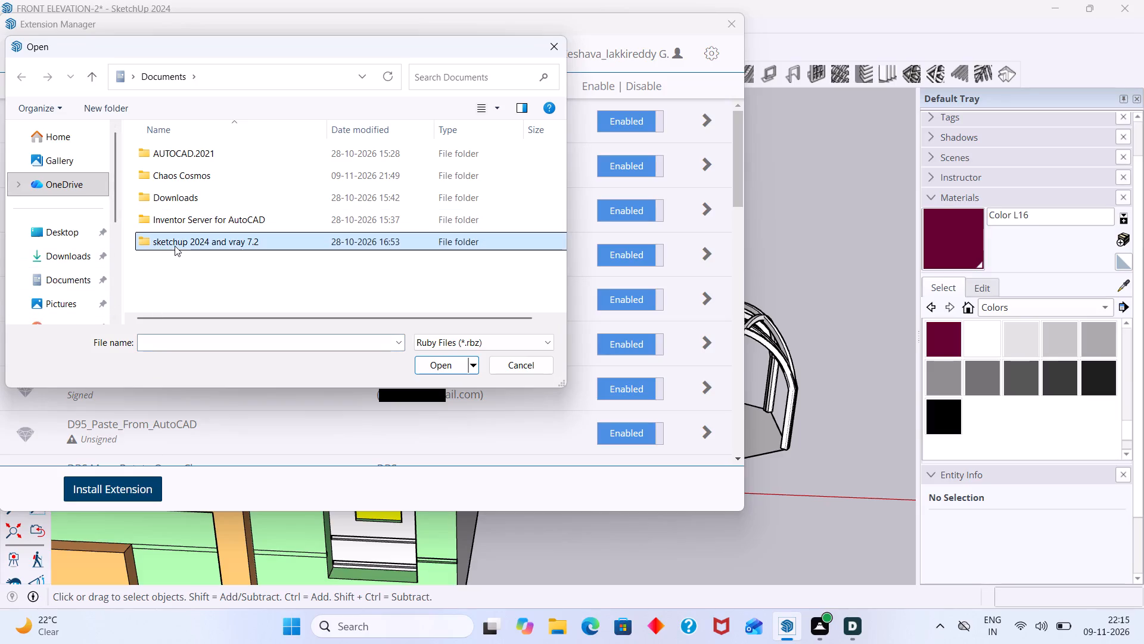
{"action": "left_click", "coordinate": [175, 246]}
{"action": "double_click", "coordinate": [198, 237]}
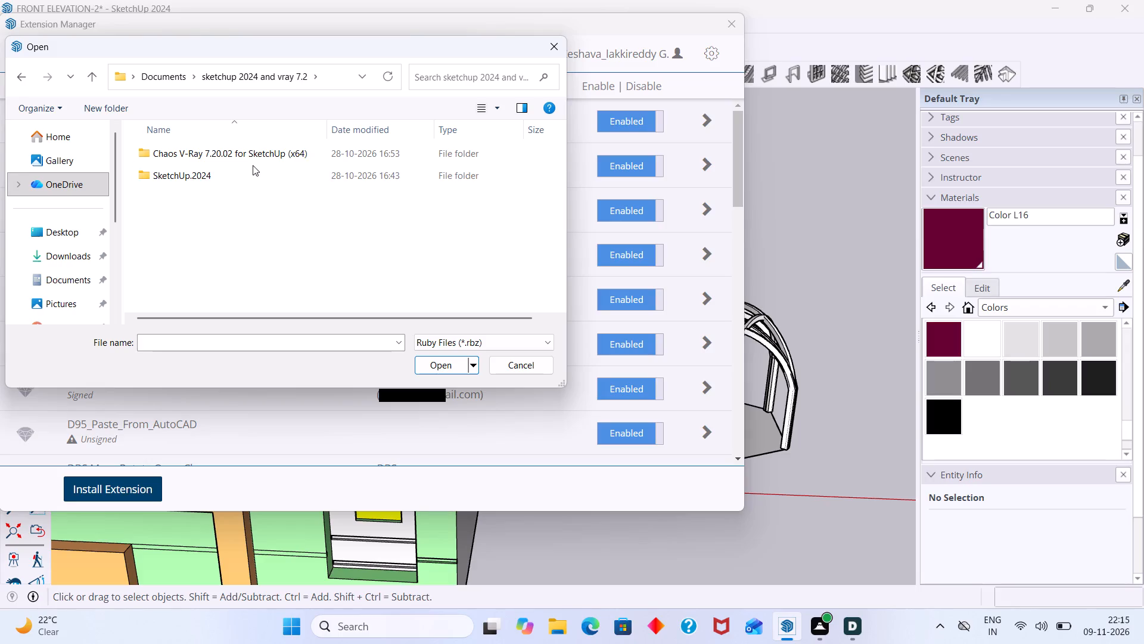
{"action": "double_click", "coordinate": [221, 157]}
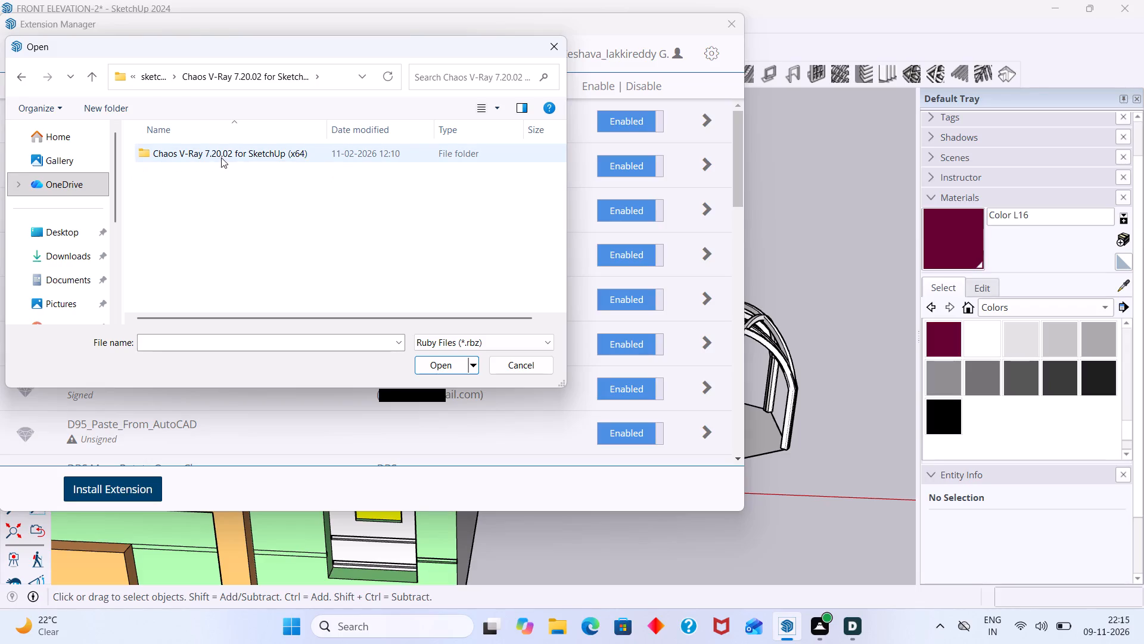
{"action": "left_click", "coordinate": [250, 154]}
{"action": "left_click", "coordinate": [250, 154]}
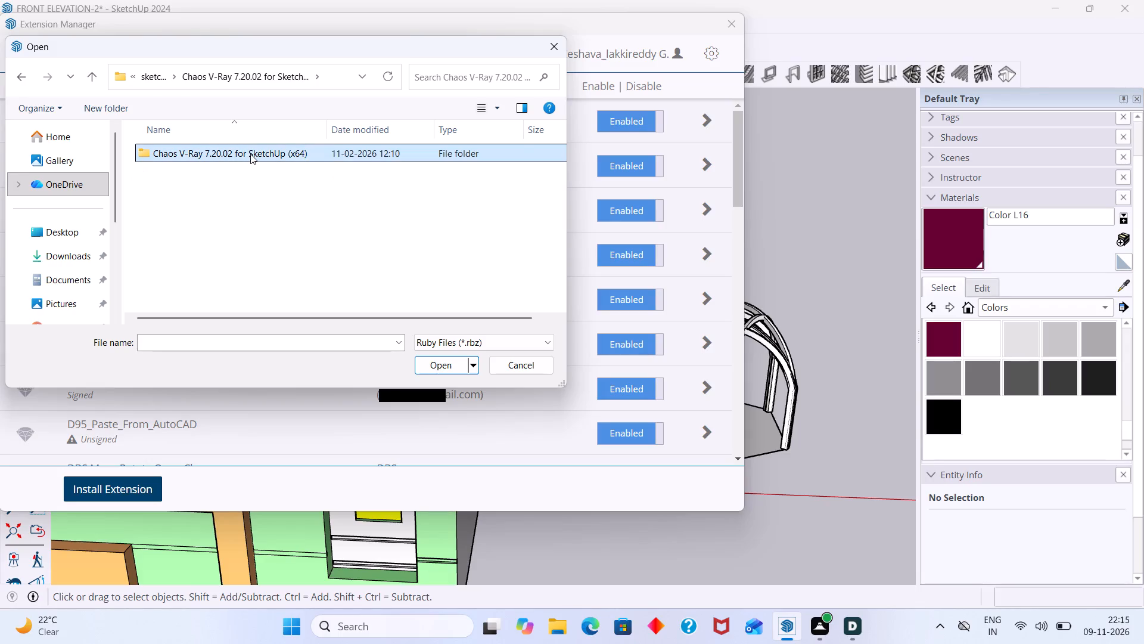
{"action": "left_click", "coordinate": [316, 208]}
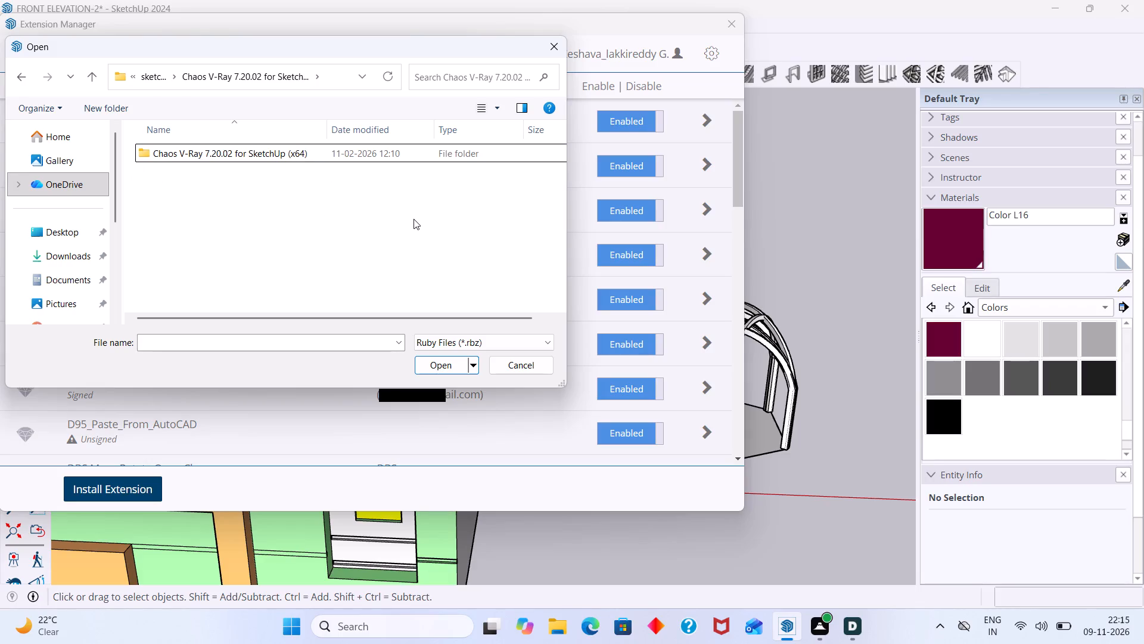
{"action": "left_click", "coordinate": [414, 219]}
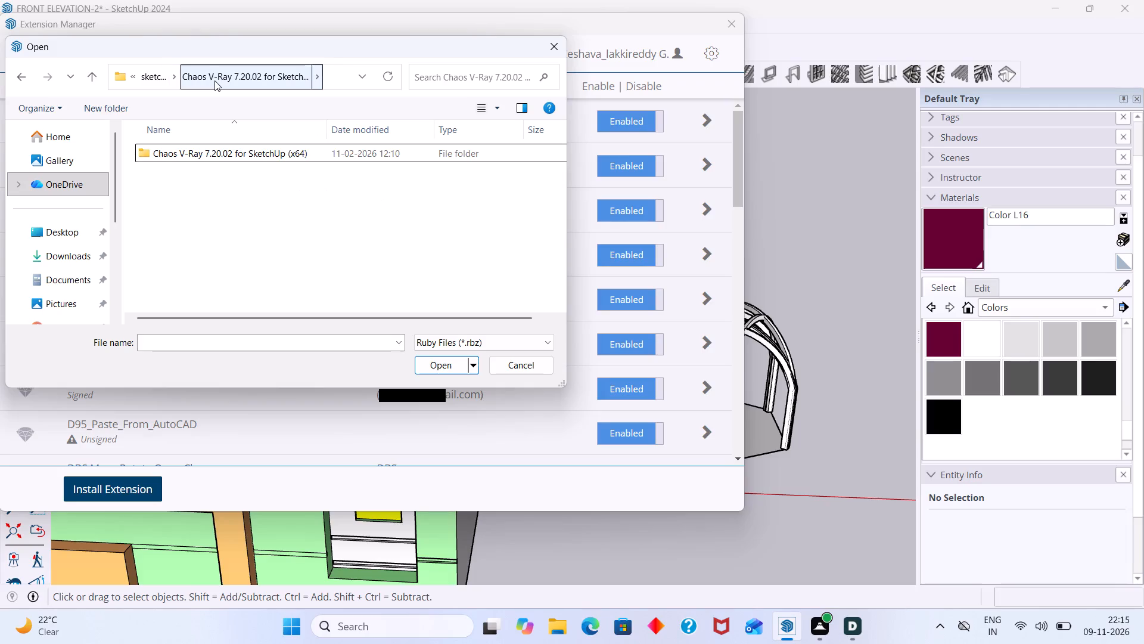
Look for an extension file in the SketchUp.2024 folder and its FIX subfolders, leaving the file chooser without picking one.
{"action": "left_click", "coordinate": [214, 80]}
{"action": "left_click", "coordinate": [158, 84]}
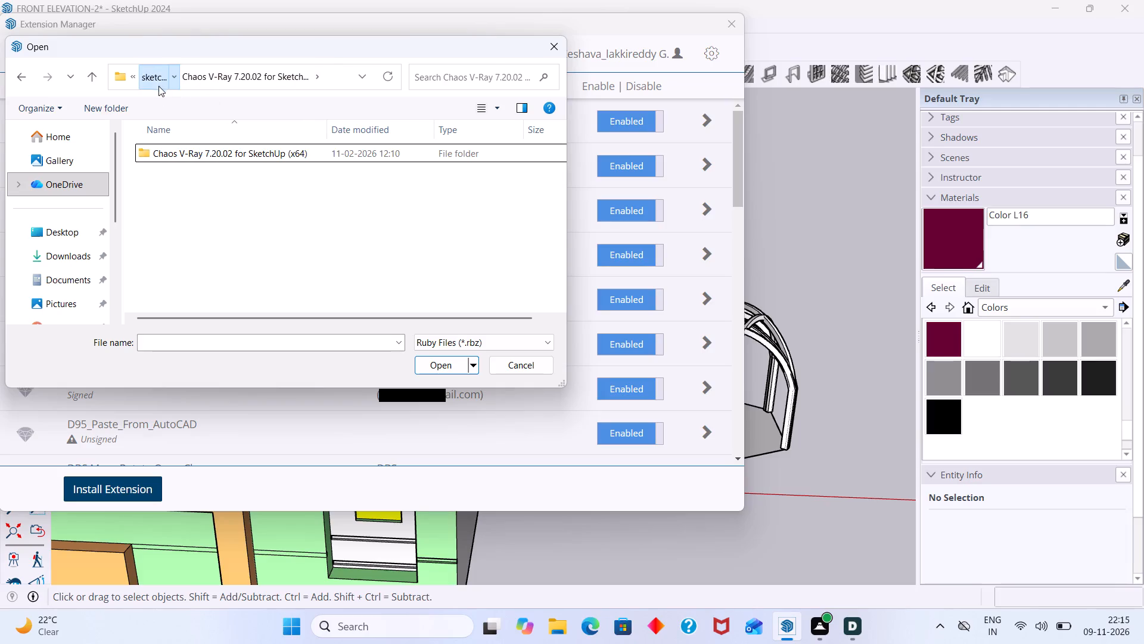
{"action": "double_click", "coordinate": [182, 175]}
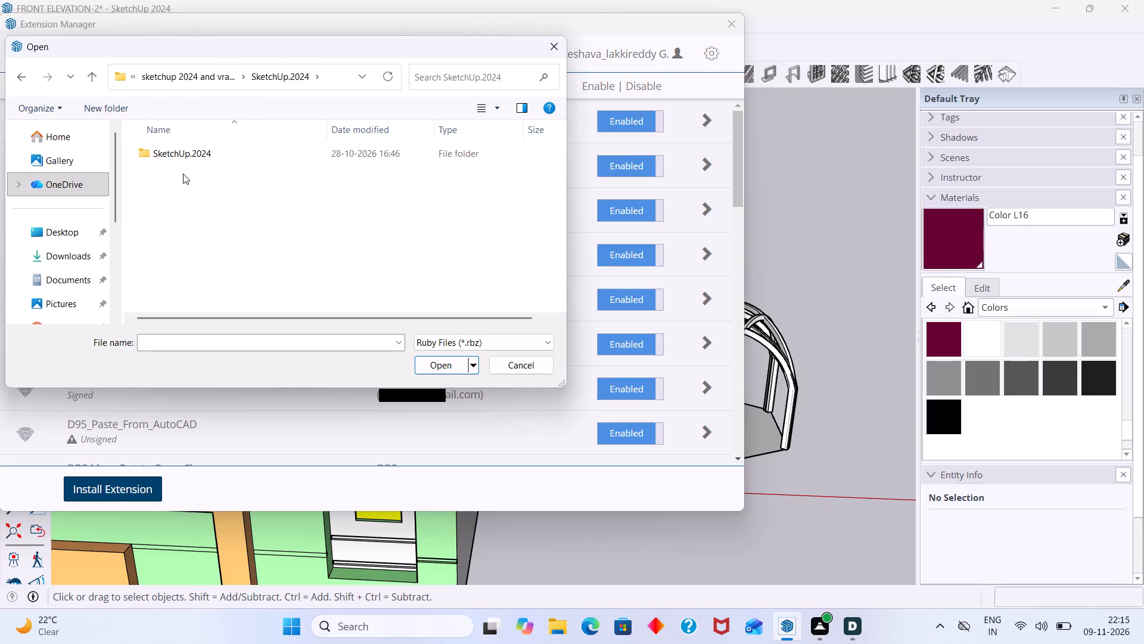
{"action": "double_click", "coordinate": [190, 153]}
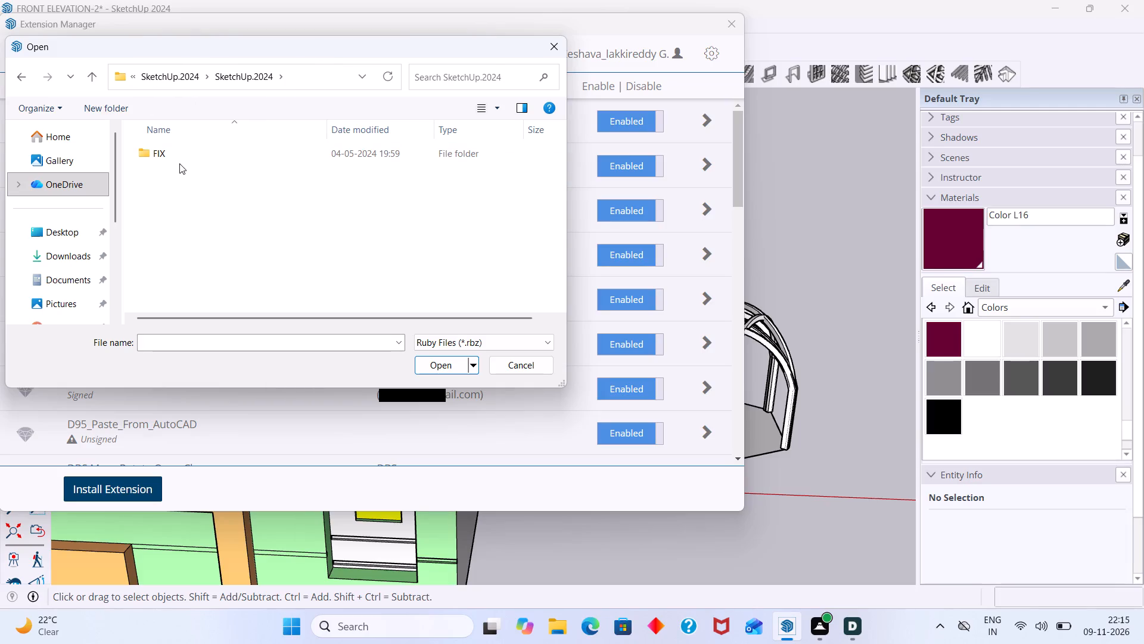
{"action": "double_click", "coordinate": [166, 156]}
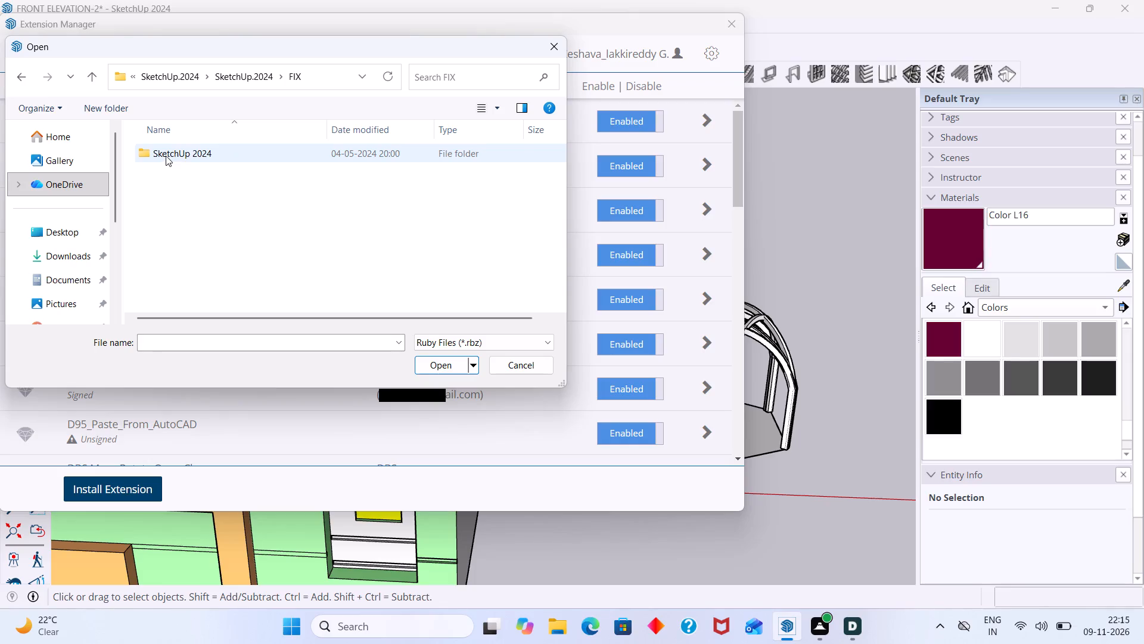
{"action": "double_click", "coordinate": [198, 153]}
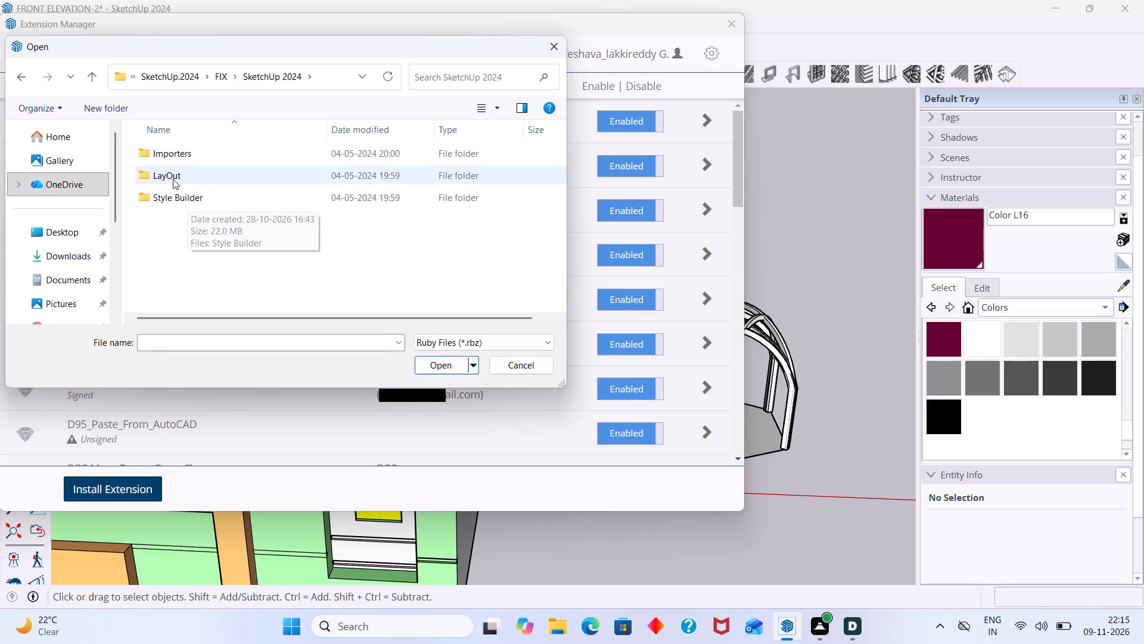
{"action": "left_click", "coordinate": [164, 83]}
{"action": "left_click", "coordinate": [130, 83]}
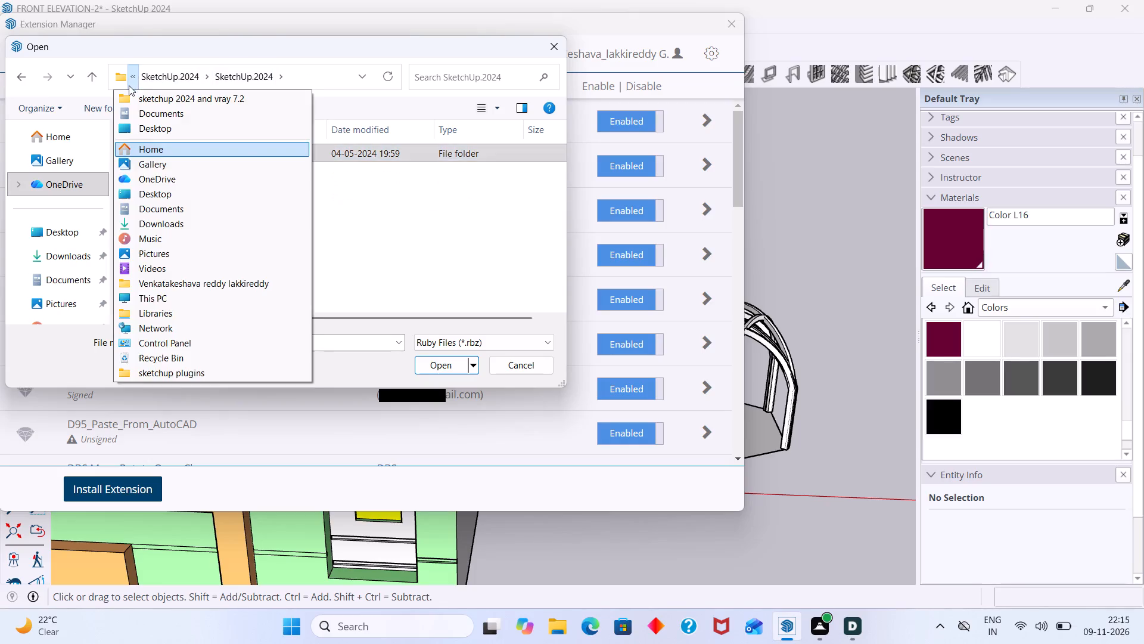
{"action": "left_click", "coordinate": [345, 187]}
{"action": "left_click", "coordinate": [130, 82]}
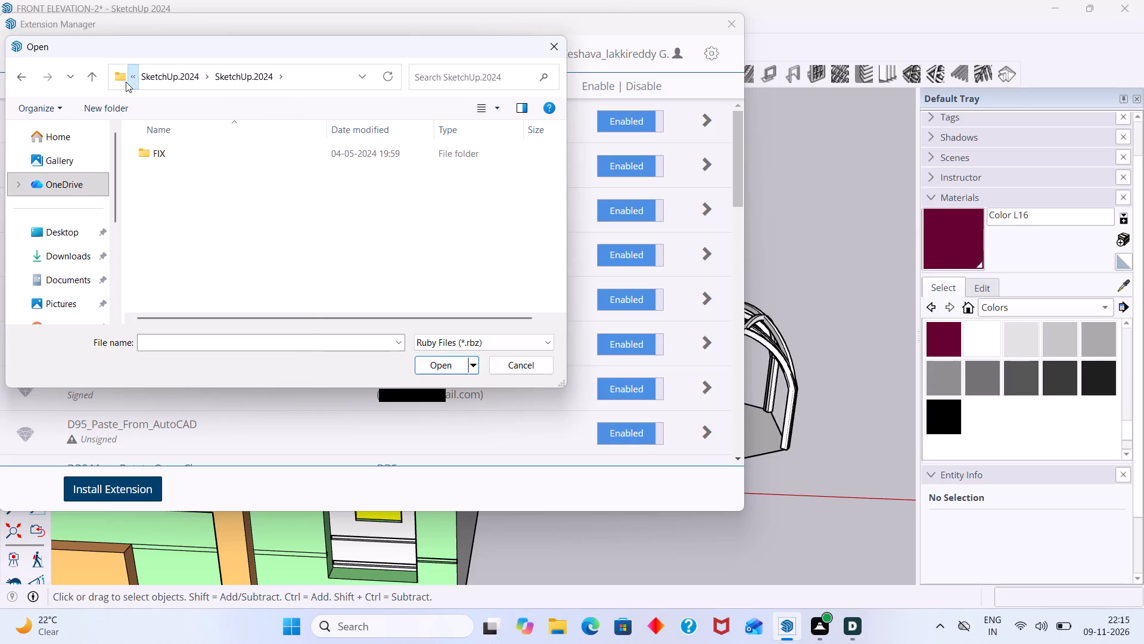
{"action": "left_click", "coordinate": [344, 201]}
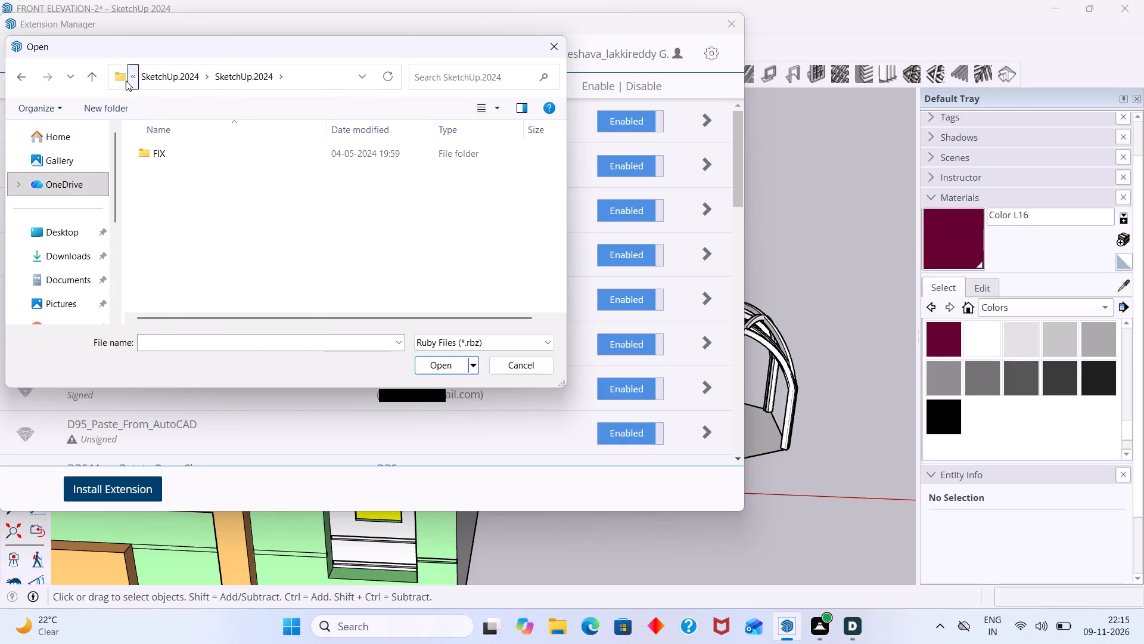
{"action": "left_click", "coordinate": [125, 80]}
{"action": "left_click", "coordinate": [197, 221]}
{"action": "left_click", "coordinate": [552, 49]}
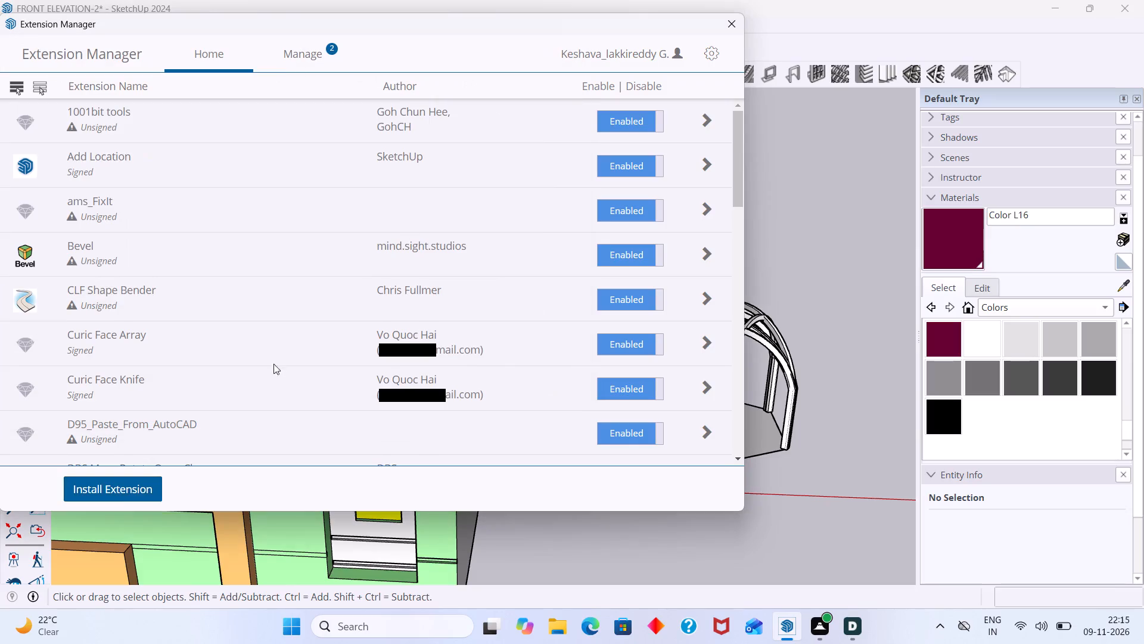
Reopen the extension file chooser and look through Downloads, its sketchup folder, and Documents for an extension file.
{"action": "left_click", "coordinate": [117, 491]}
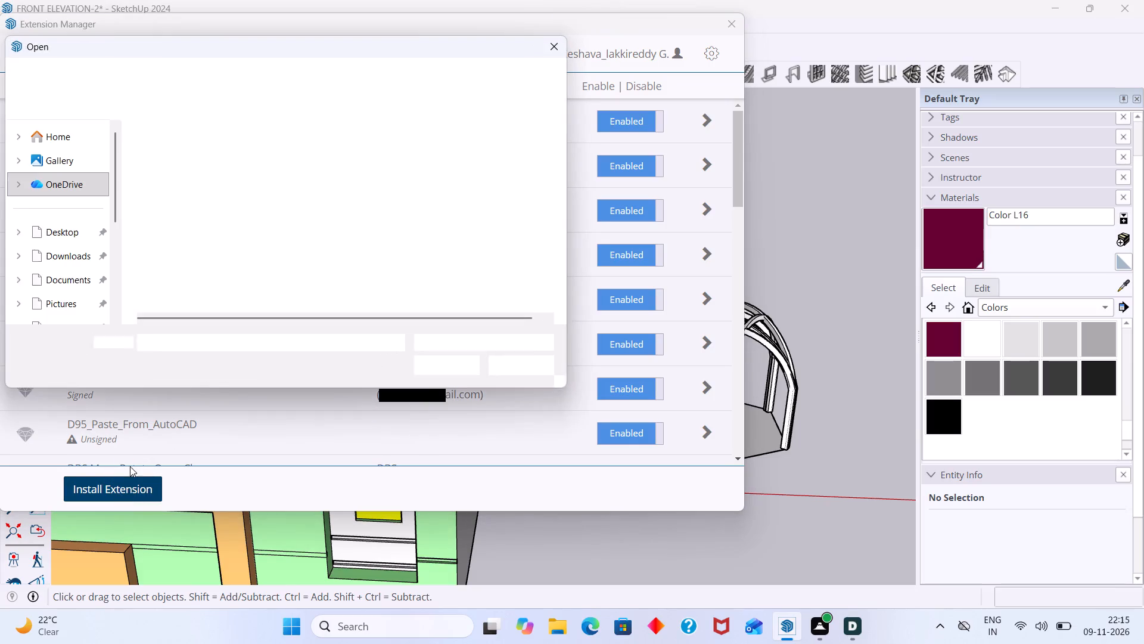
{"action": "scroll", "coordinate": [92, 300], "scroll_direction": "down", "scroll_amount": 1}
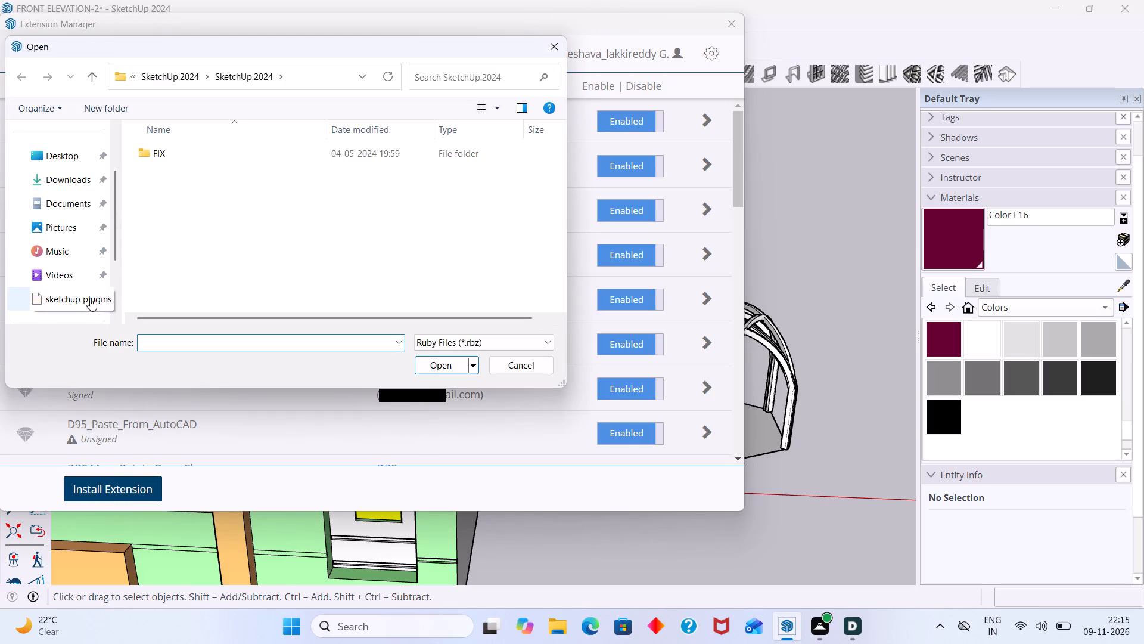
{"action": "left_click", "coordinate": [64, 189]}
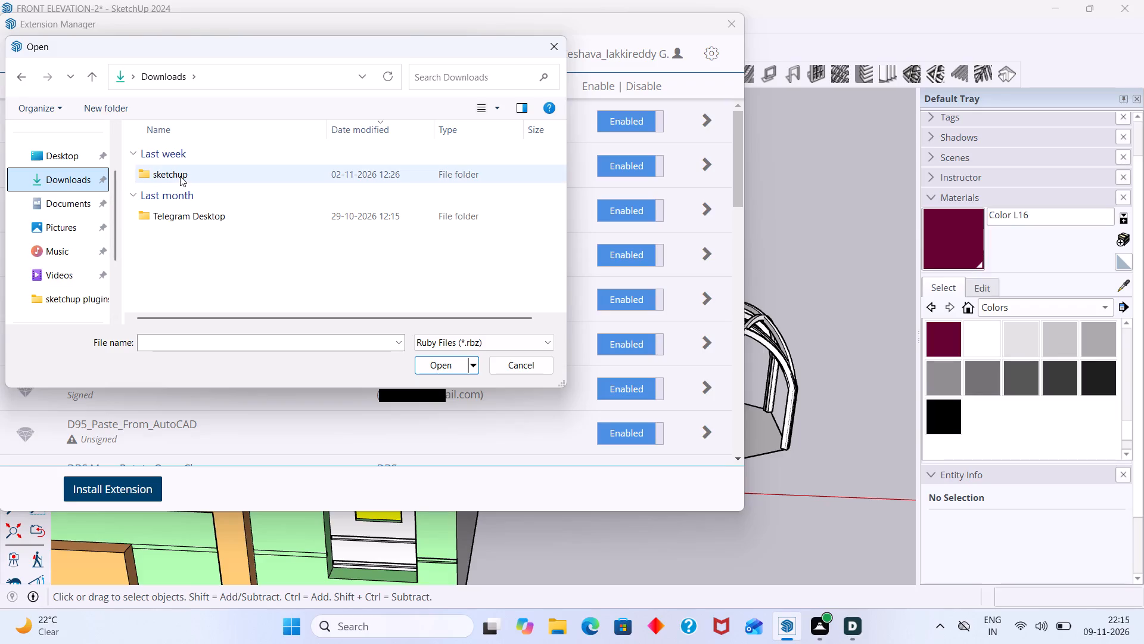
{"action": "double_click", "coordinate": [180, 176]}
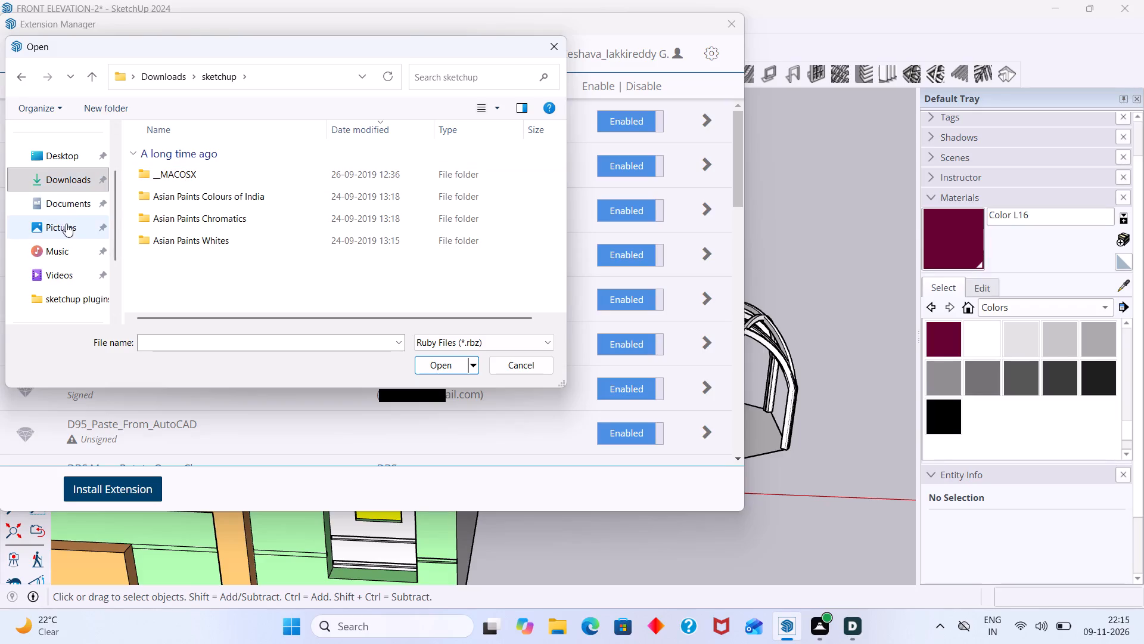
{"action": "scroll", "coordinate": [67, 203], "scroll_direction": "up", "scroll_amount": 2}
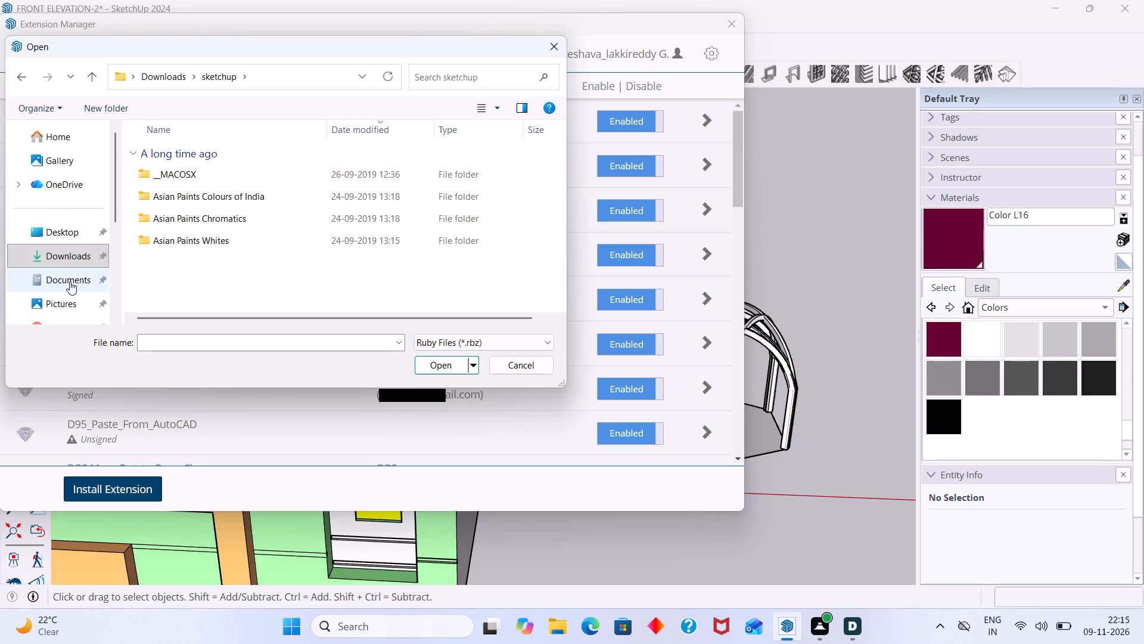
{"action": "left_click", "coordinate": [70, 281]}
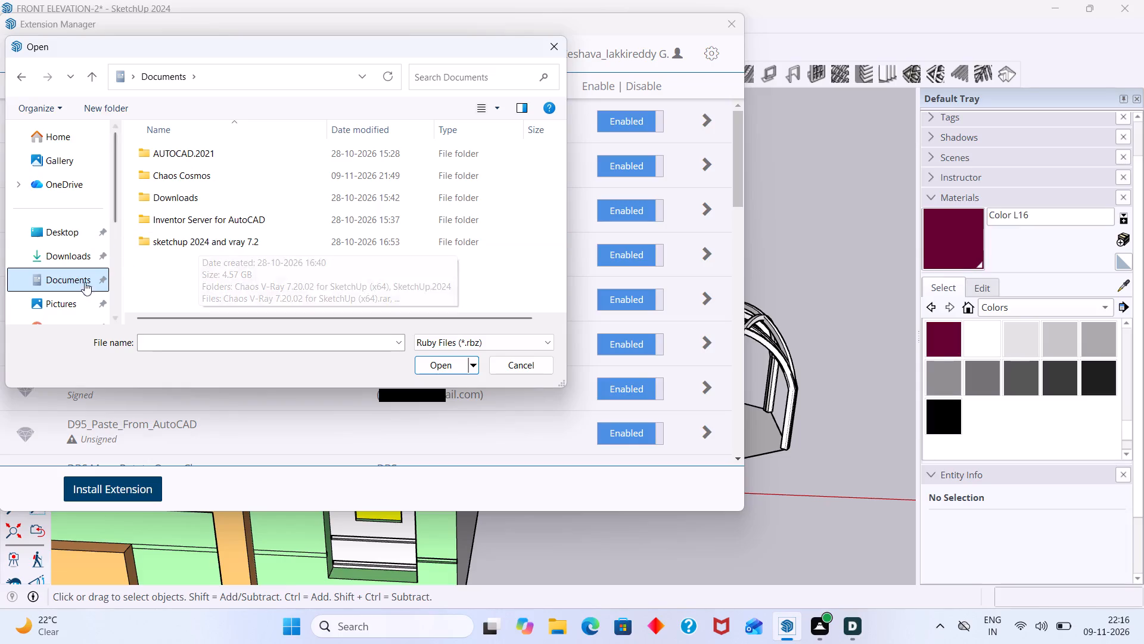
{"action": "left_click", "coordinate": [64, 258]}
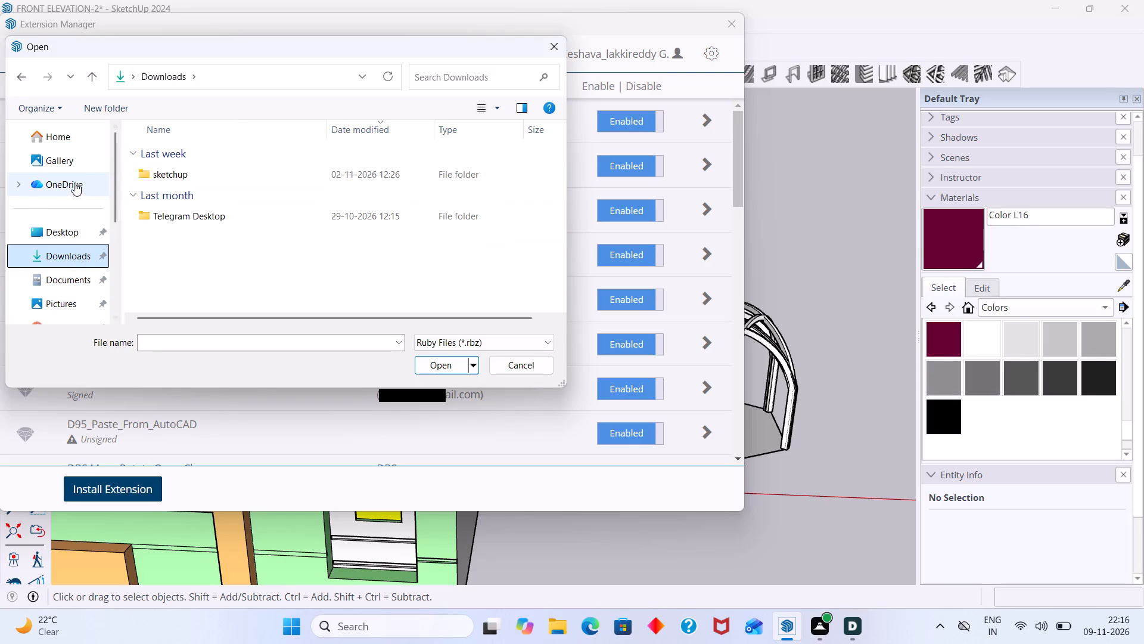
Look through the extension files in the desktop's sketchup plugins folder and leave the file chooser without installing any.
{"action": "scroll", "coordinate": [65, 243], "scroll_direction": "down", "scroll_amount": 2}
{"action": "left_click", "coordinate": [62, 229]}
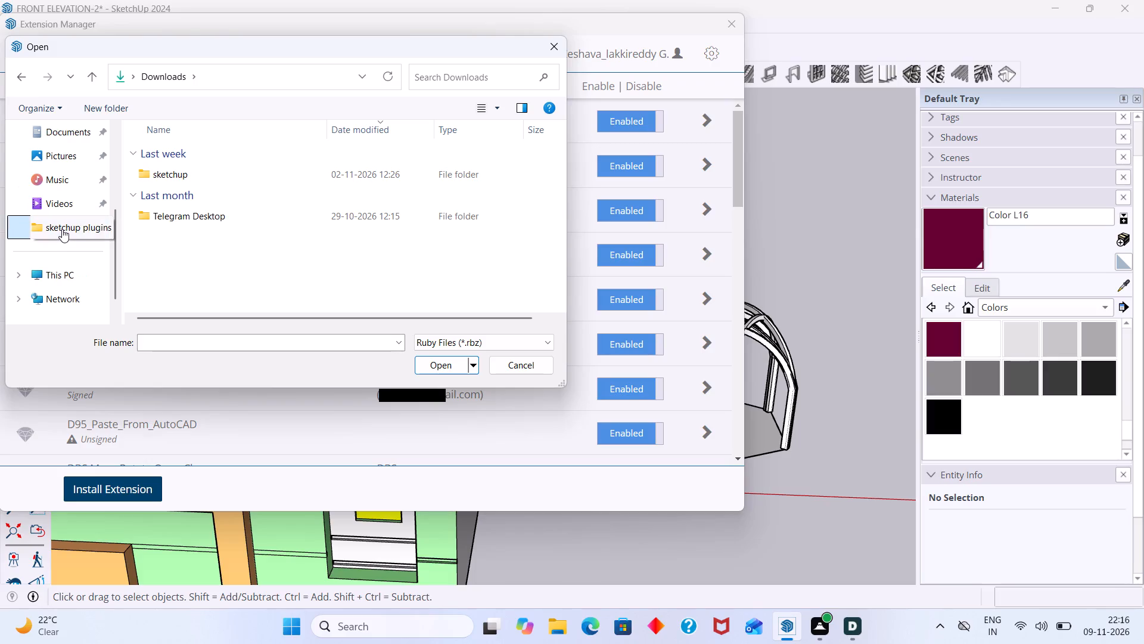
{"action": "scroll", "coordinate": [212, 172], "scroll_direction": "down", "scroll_amount": 1}
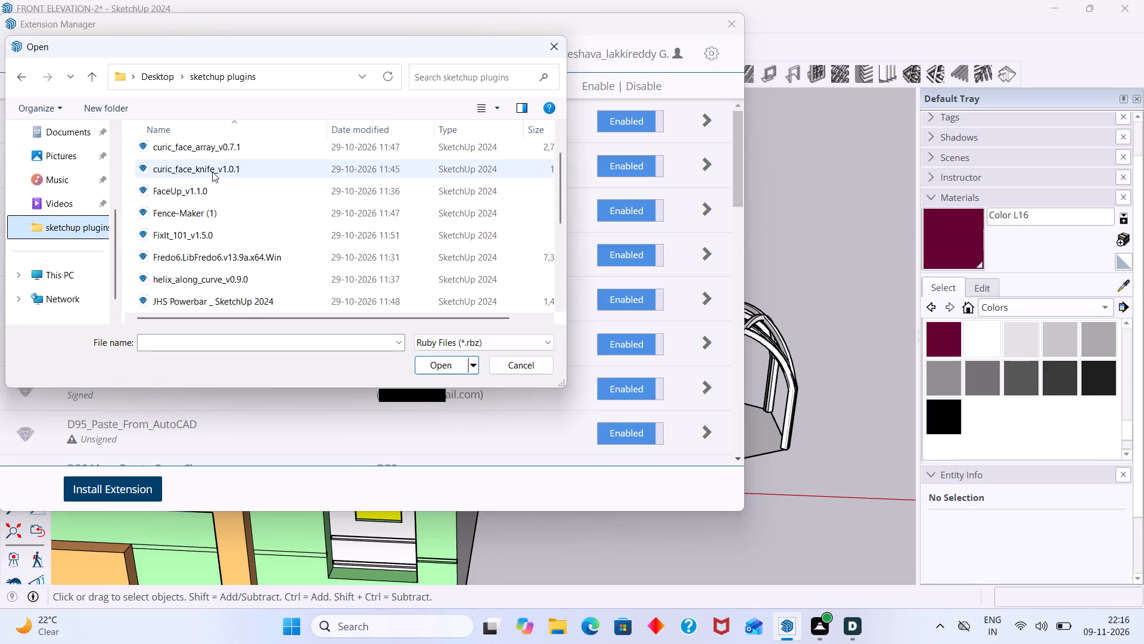
{"action": "scroll", "coordinate": [213, 176], "scroll_direction": "down", "scroll_amount": 1}
{"action": "scroll", "coordinate": [213, 176], "scroll_direction": "up", "scroll_amount": 1}
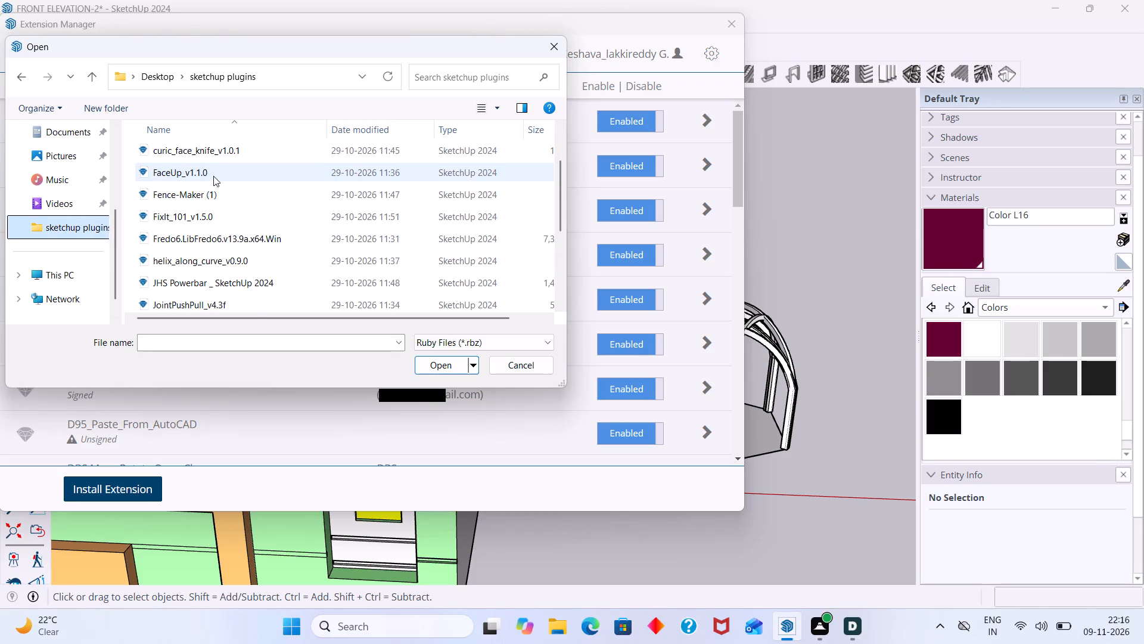
{"action": "scroll", "coordinate": [213, 176], "scroll_direction": "up", "scroll_amount": 1}
{"action": "scroll", "coordinate": [212, 194], "scroll_direction": "down", "scroll_amount": 1}
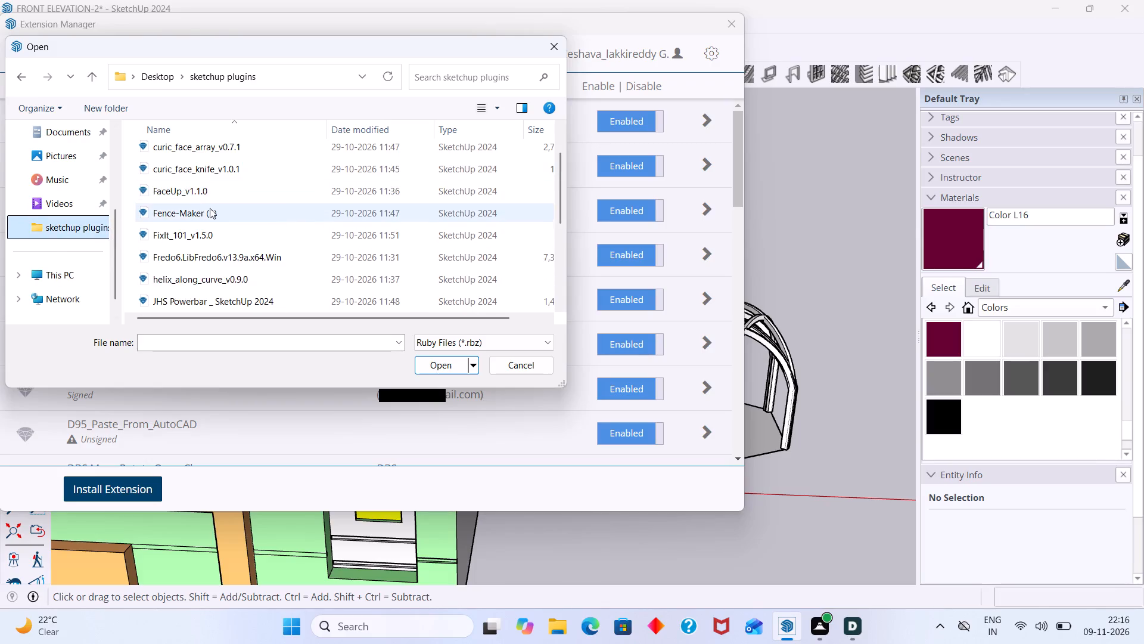
{"action": "scroll", "coordinate": [210, 211], "scroll_direction": "down", "scroll_amount": 4}
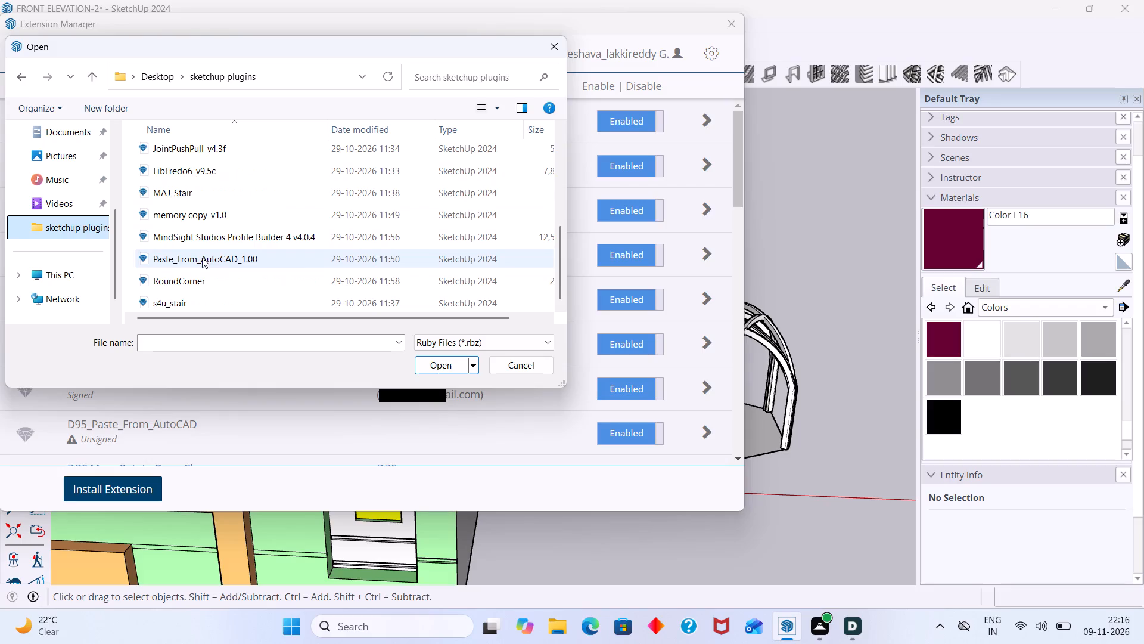
{"action": "scroll", "coordinate": [202, 259], "scroll_direction": "down", "scroll_amount": 5}
{"action": "scroll", "coordinate": [202, 259], "scroll_direction": "up", "scroll_amount": 1}
{"action": "scroll", "coordinate": [202, 259], "scroll_direction": "down", "scroll_amount": 2}
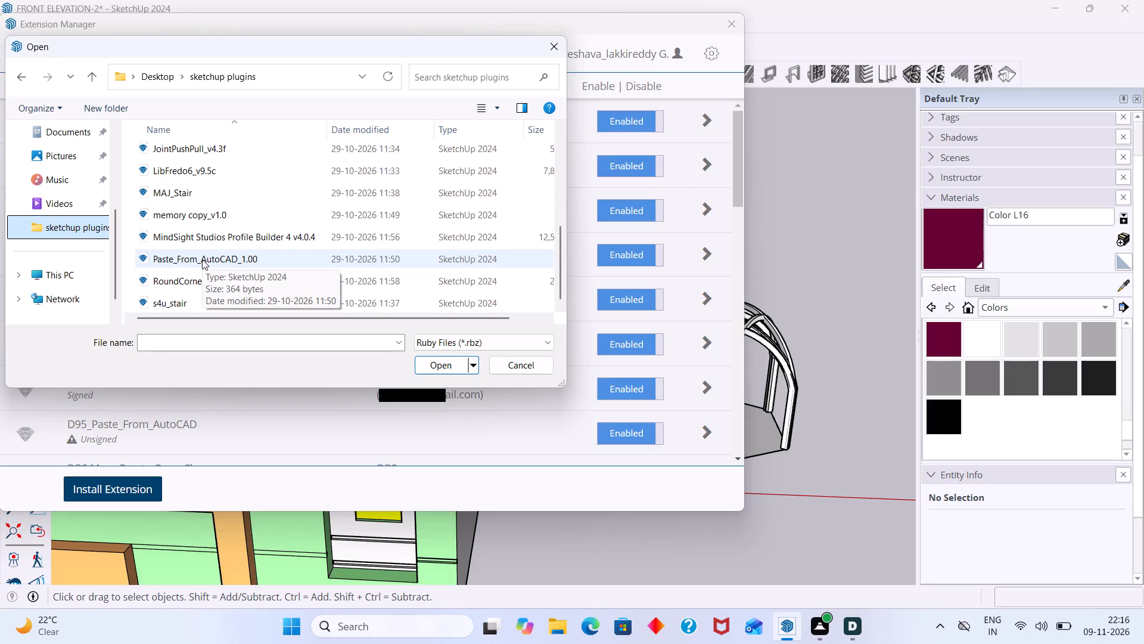
{"action": "scroll", "coordinate": [218, 241], "scroll_direction": "up", "scroll_amount": 3}
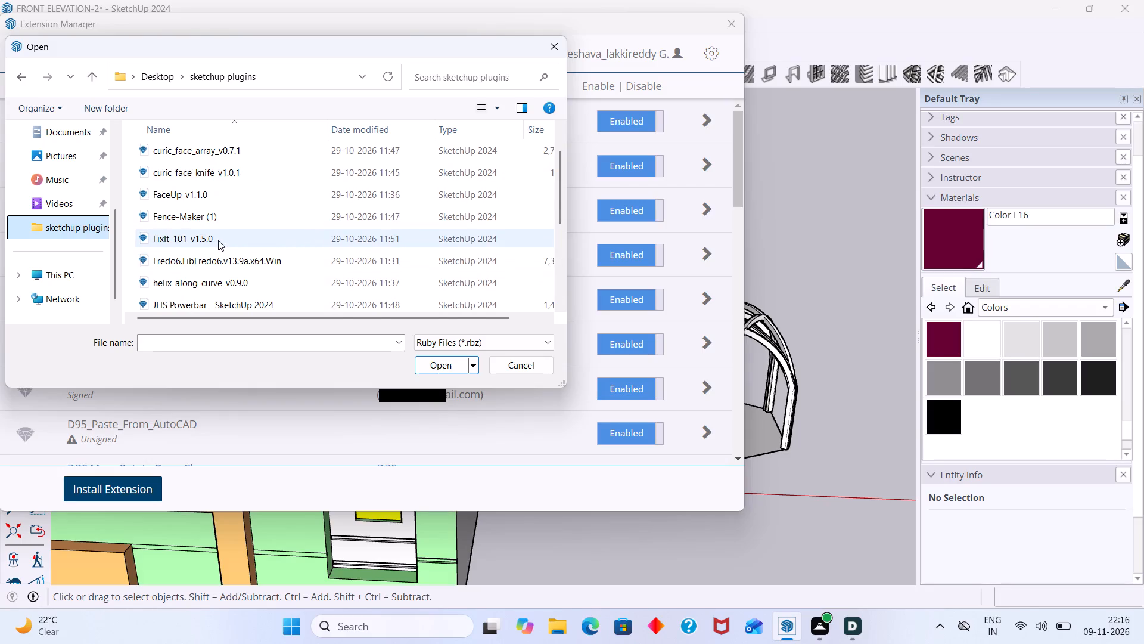
{"action": "scroll", "coordinate": [218, 240], "scroll_direction": "up", "scroll_amount": 4}
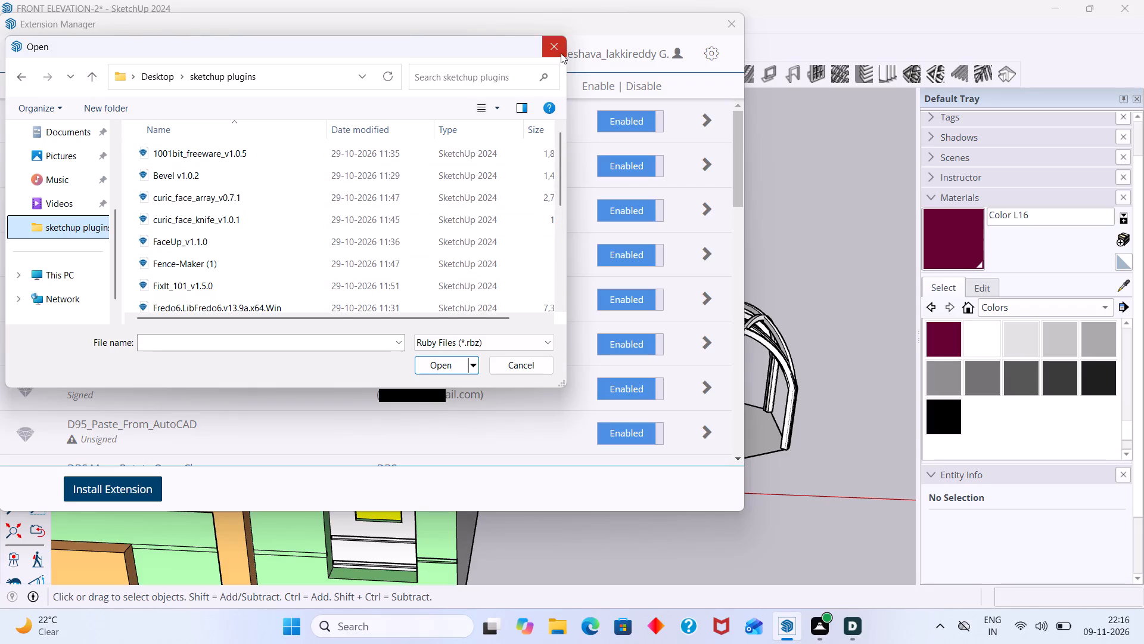
{"action": "left_click", "coordinate": [560, 52]}
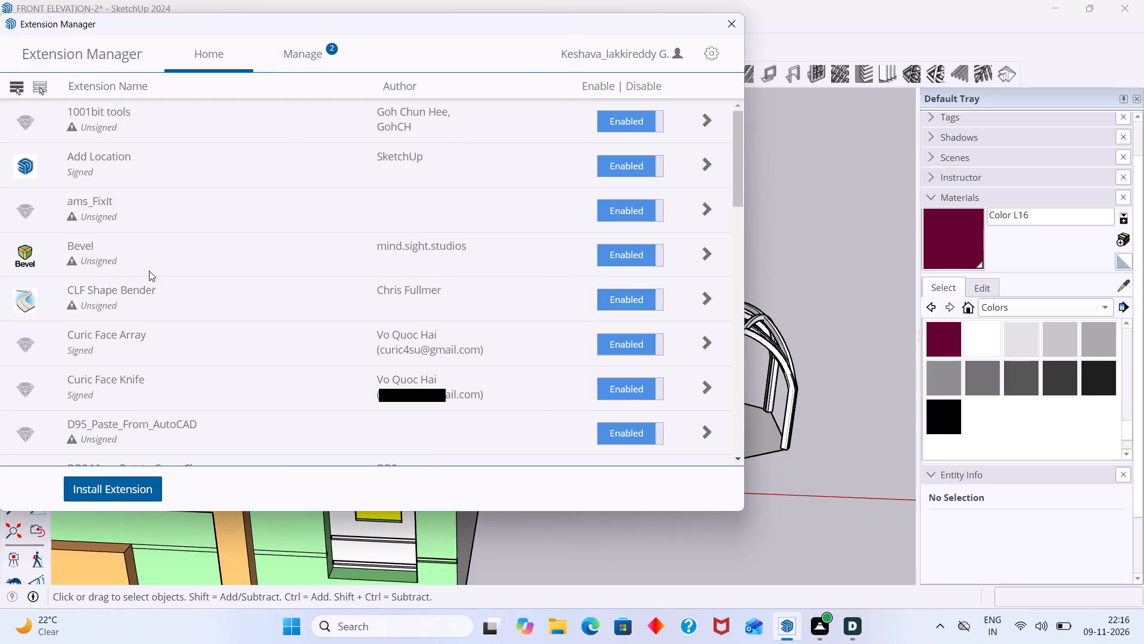
Close the Extension Manager and search the Extension Warehouse for "copy" across all categories.
{"action": "left_click", "coordinate": [91, 63]}
{"action": "left_click", "coordinate": [727, 27]}
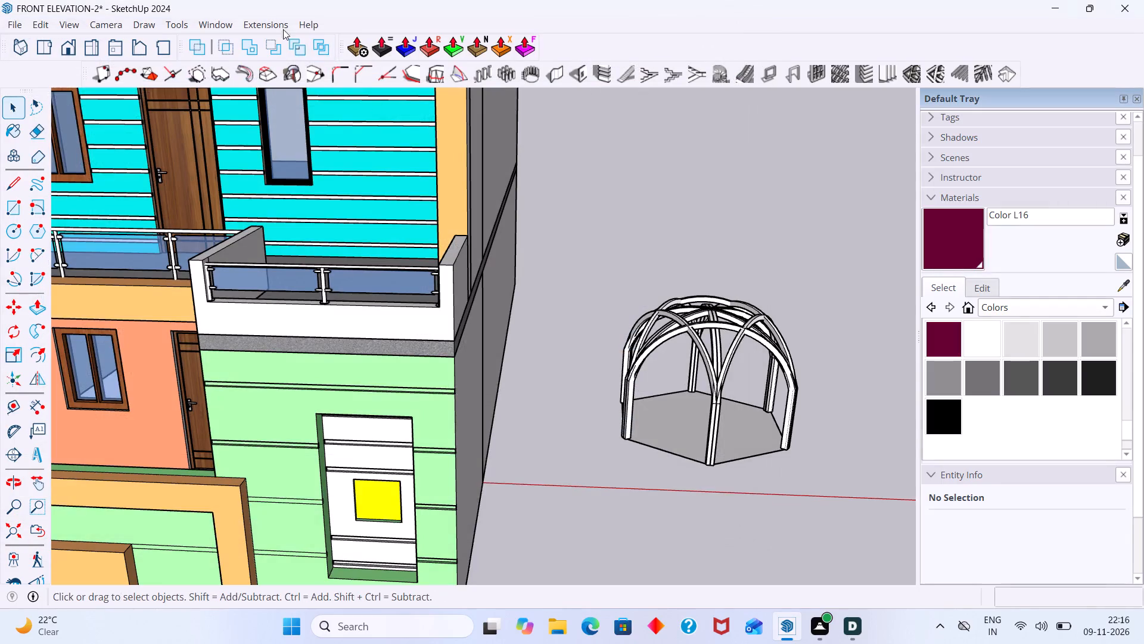
{"action": "left_click", "coordinate": [277, 26]}
{"action": "left_click", "coordinate": [300, 43]}
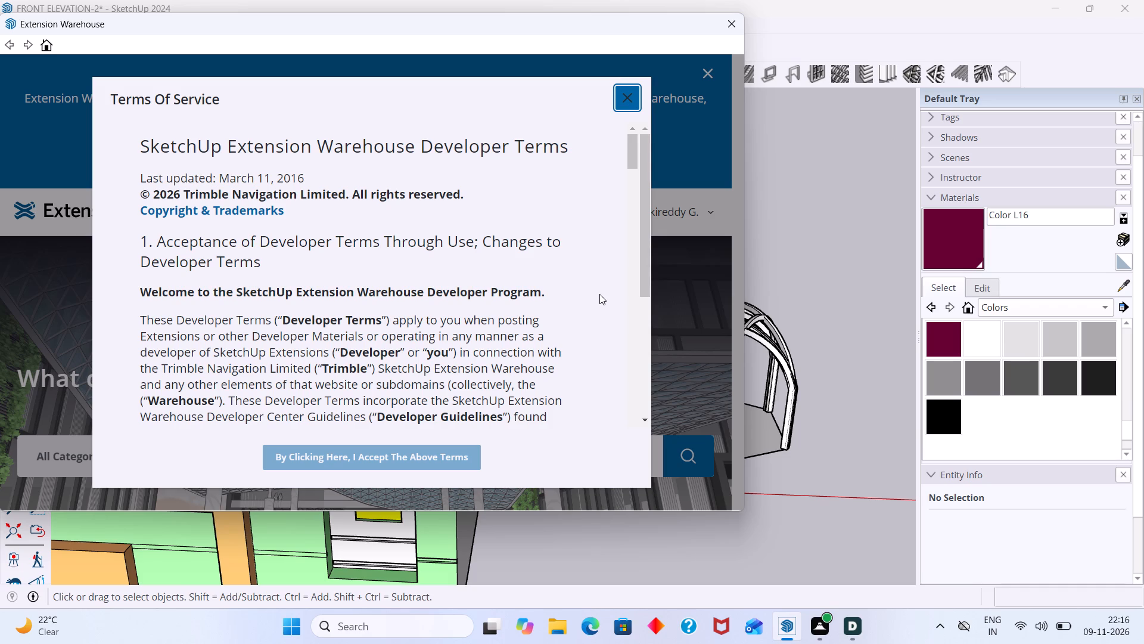
{"action": "left_click", "coordinate": [634, 95]}
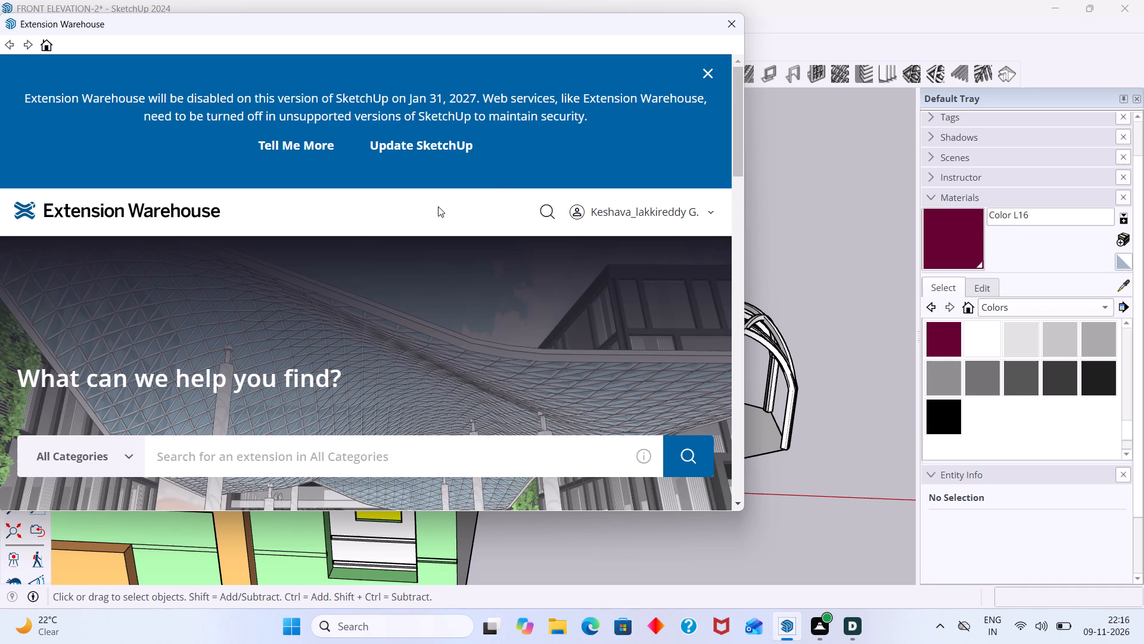
{"action": "left_click", "coordinate": [549, 206]}
{"action": "left_click", "coordinate": [436, 186]}
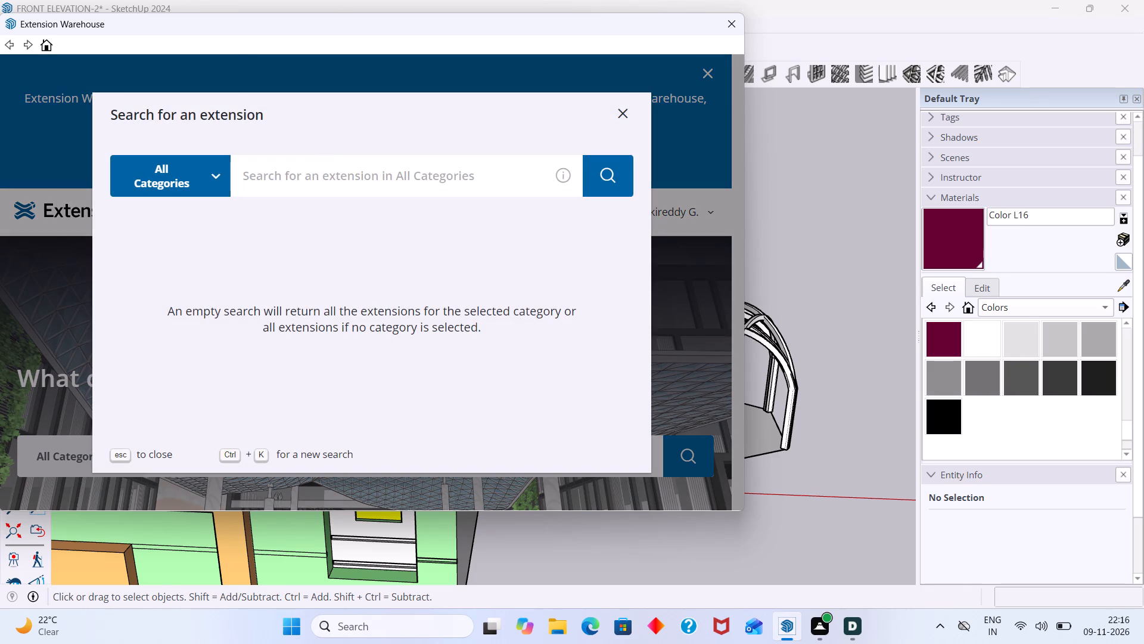
{"action": "key", "text": "c"}
{"action": "type", "text": "op"}
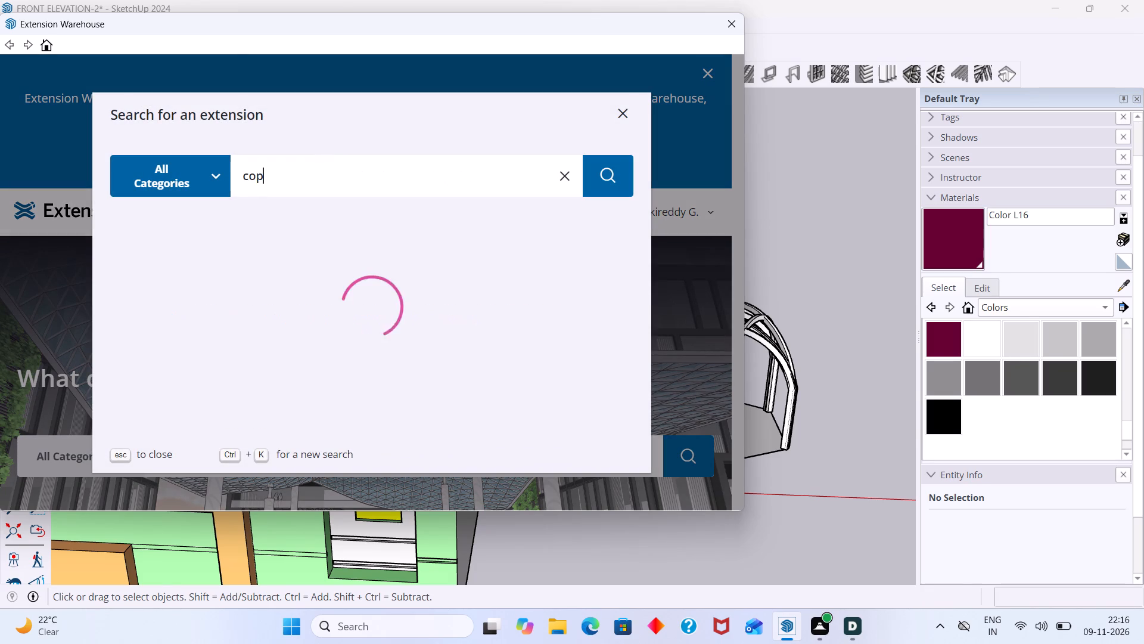
{"action": "key", "text": "y"}
{"action": "key", "text": "space"}
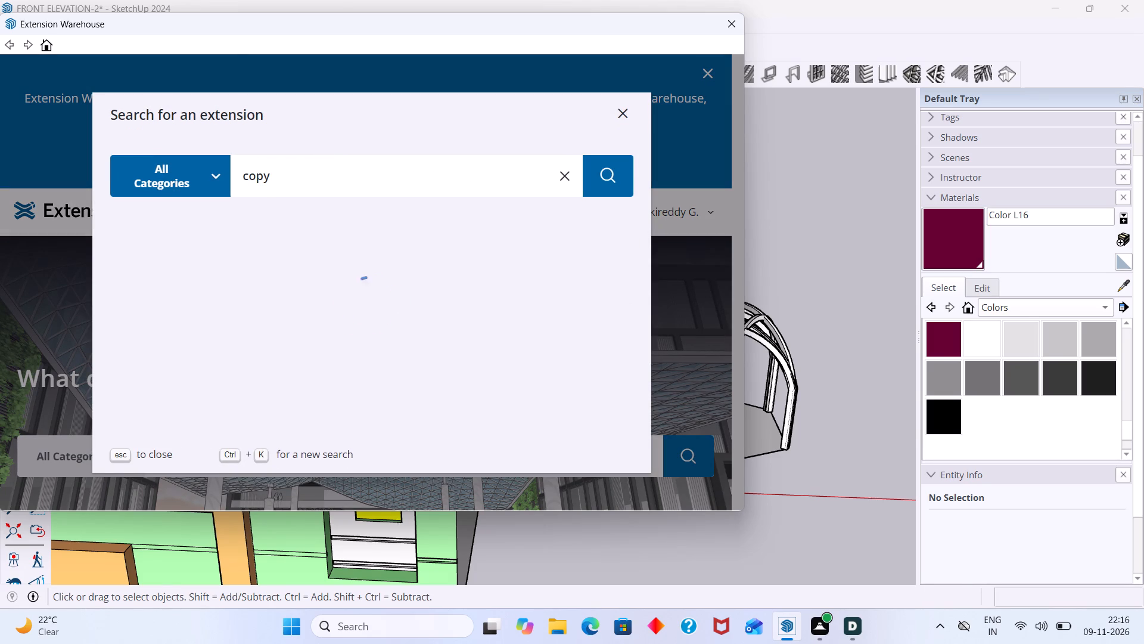
{"action": "key", "text": "BackSpace"}
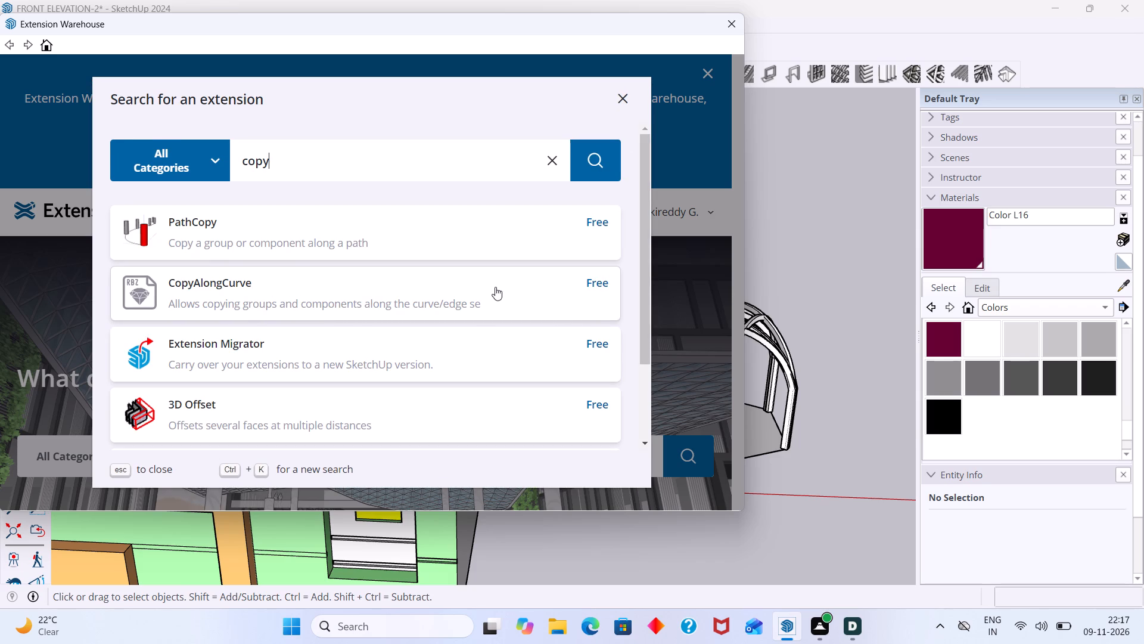
Install the free CopyAlongCurve extension from its Extension Warehouse page, allowing it filesystem access, and close the warehouse.
{"action": "left_click", "coordinate": [599, 286]}
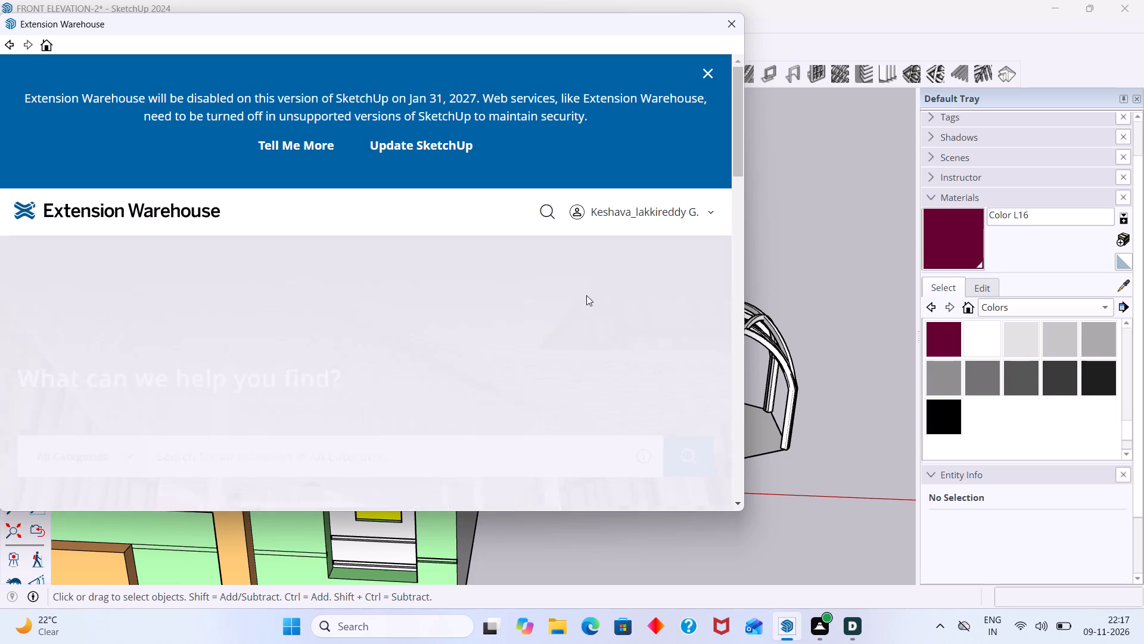
{"action": "scroll", "coordinate": [614, 324], "scroll_direction": "down", "scroll_amount": 3}
{"action": "scroll", "coordinate": [496, 355], "scroll_direction": "down", "scroll_amount": 2}
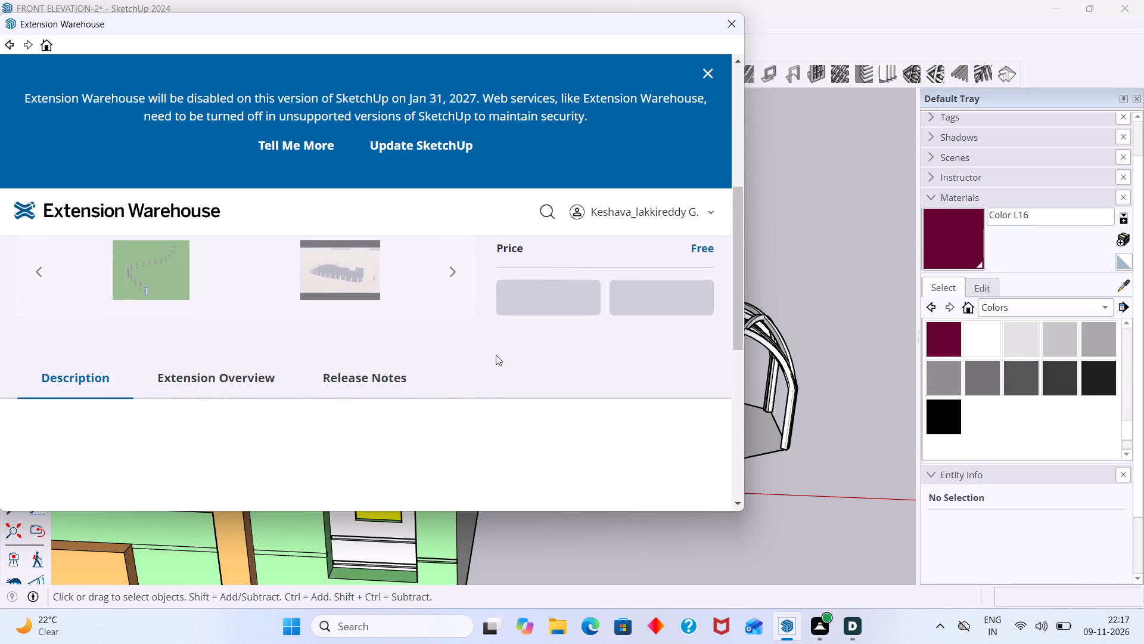
{"action": "scroll", "coordinate": [496, 348], "scroll_direction": "up", "scroll_amount": 13}
{"action": "scroll", "coordinate": [497, 346], "scroll_direction": "down", "scroll_amount": 5}
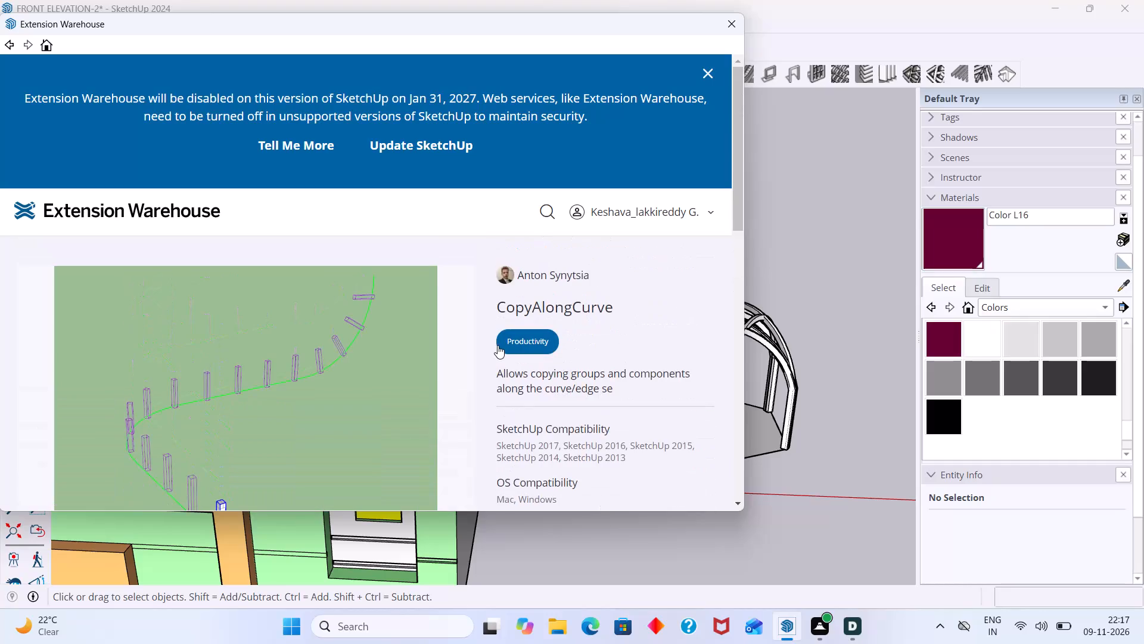
{"action": "scroll", "coordinate": [498, 345], "scroll_direction": "down", "scroll_amount": 3}
{"action": "scroll", "coordinate": [567, 337], "scroll_direction": "down", "scroll_amount": 4}
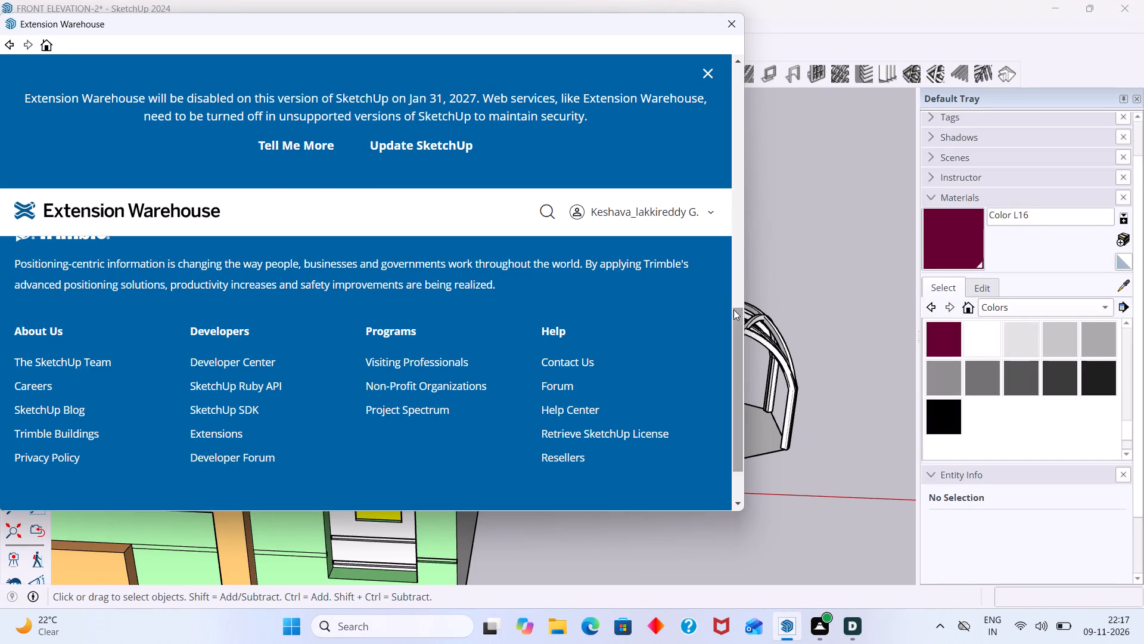
{"action": "left_click", "coordinate": [738, 277]}
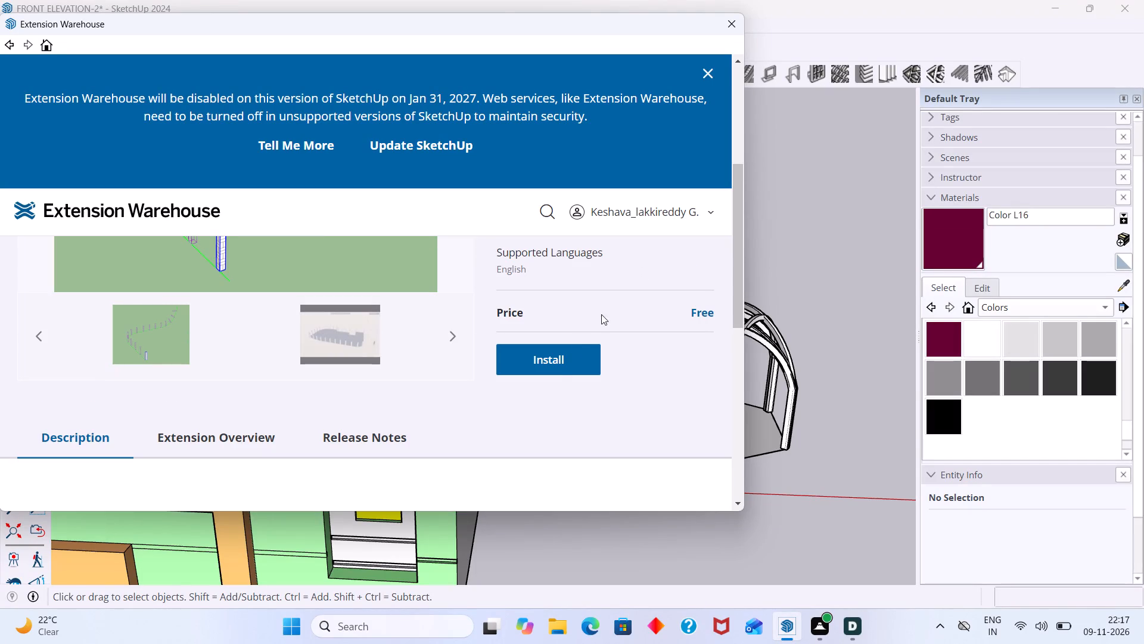
{"action": "left_click", "coordinate": [556, 364]}
{"action": "left_click", "coordinate": [400, 340]}
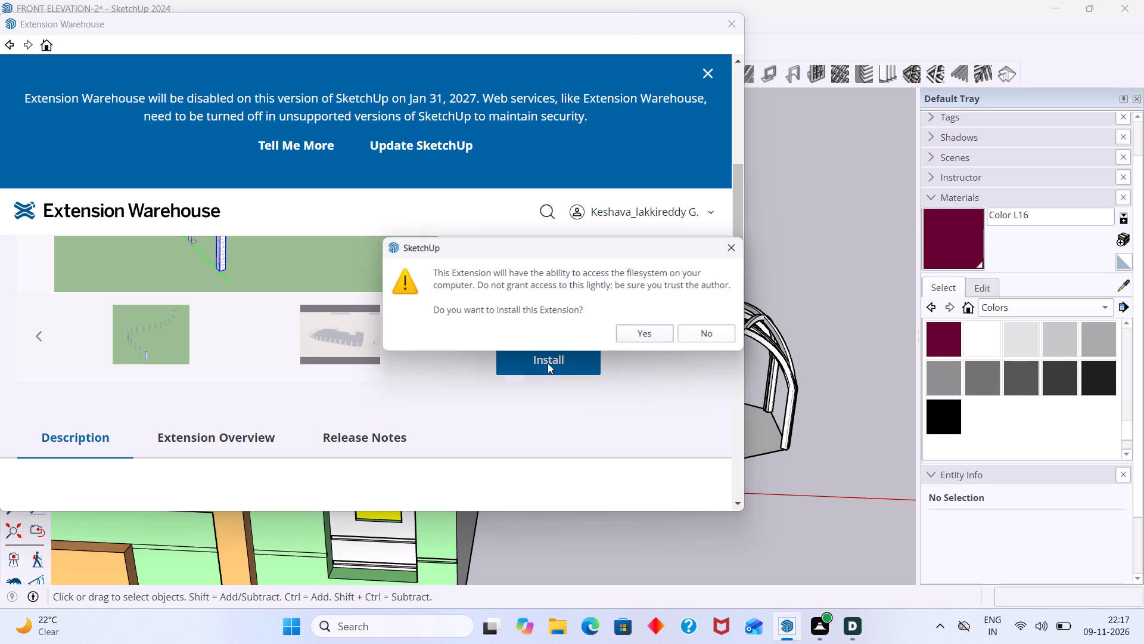
{"action": "left_click", "coordinate": [645, 334]}
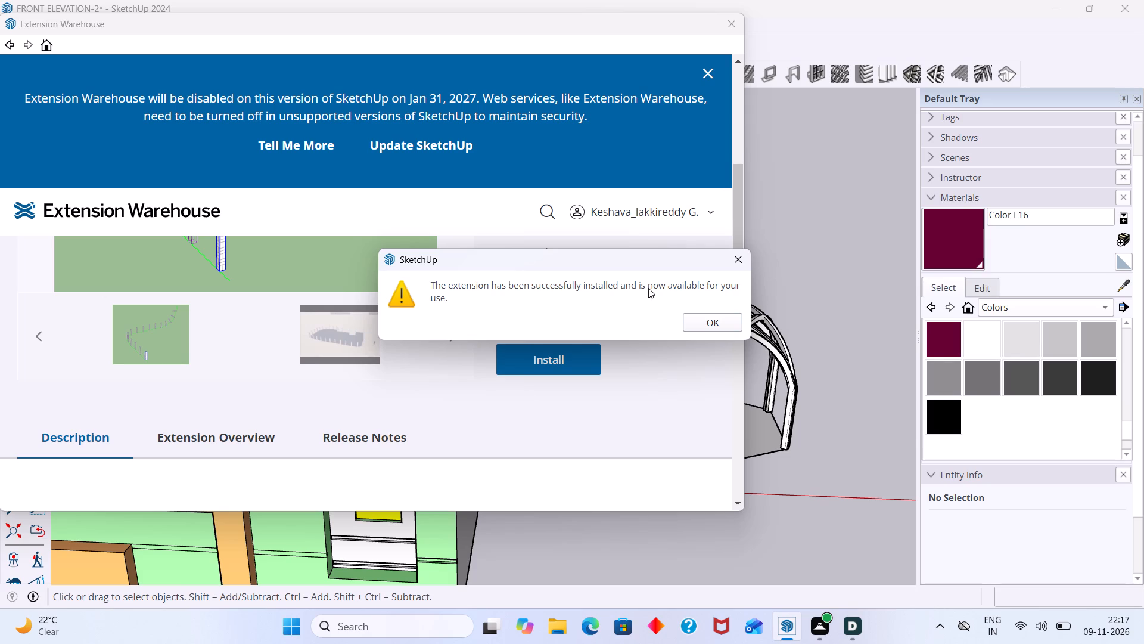
{"action": "left_click", "coordinate": [710, 324]}
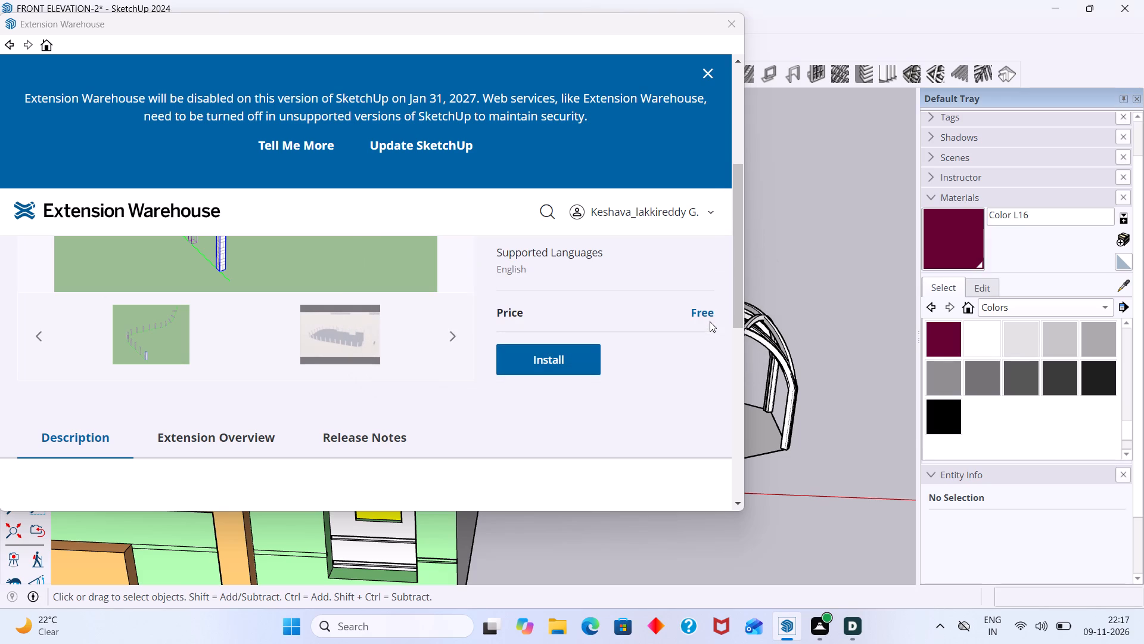
{"action": "left_click", "coordinate": [735, 24]}
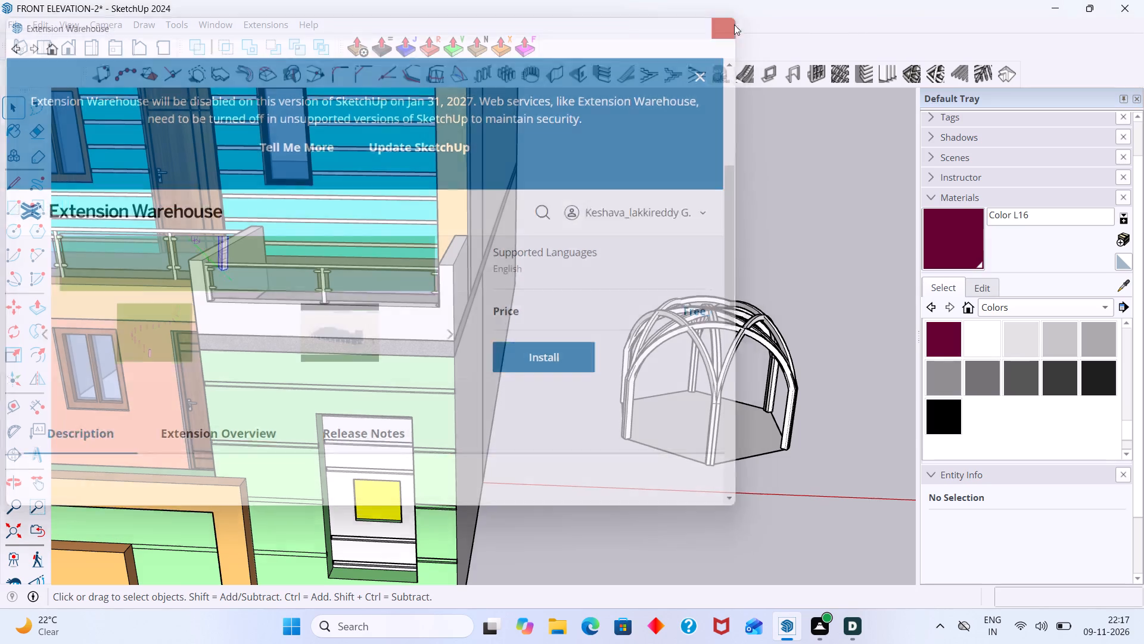
Check the list of installed extension commands for Copy Along Curve without starting it.
{"action": "left_click", "coordinate": [267, 21]}
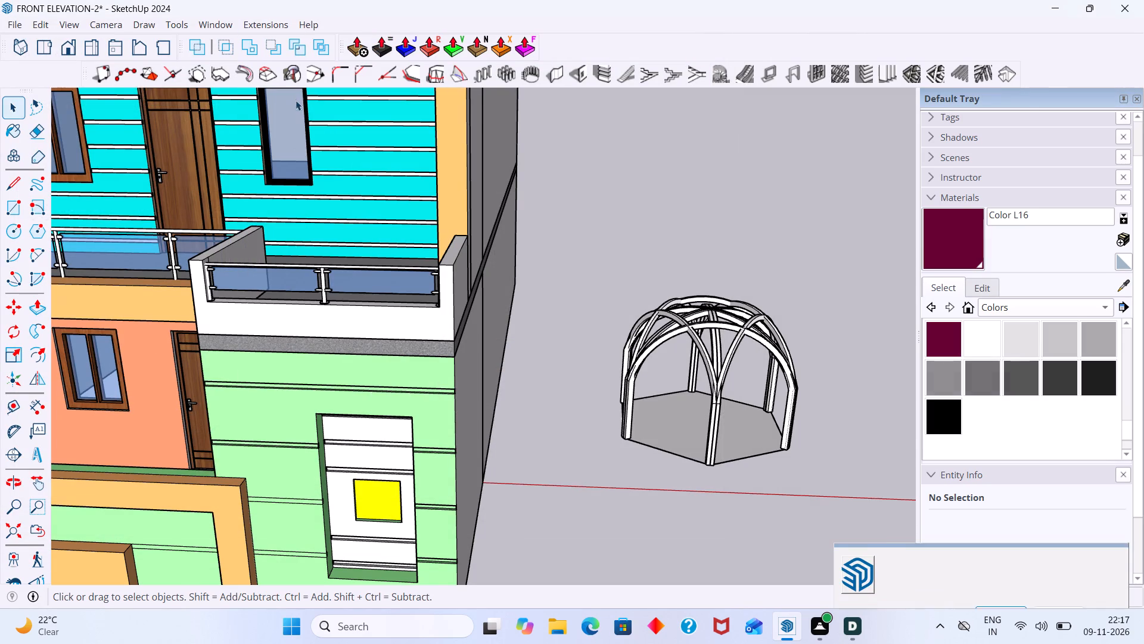
{"action": "left_click", "coordinate": [277, 32]}
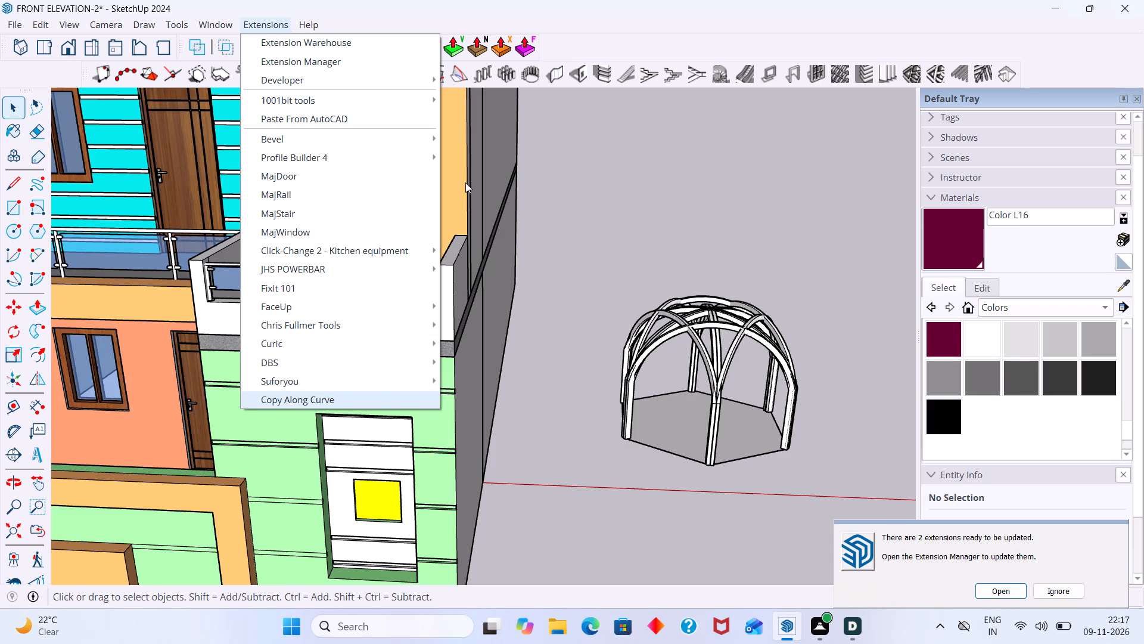
{"action": "scroll", "coordinate": [622, 271], "scroll_direction": "down", "scroll_amount": 11}
{"action": "left_click", "coordinate": [605, 226]}
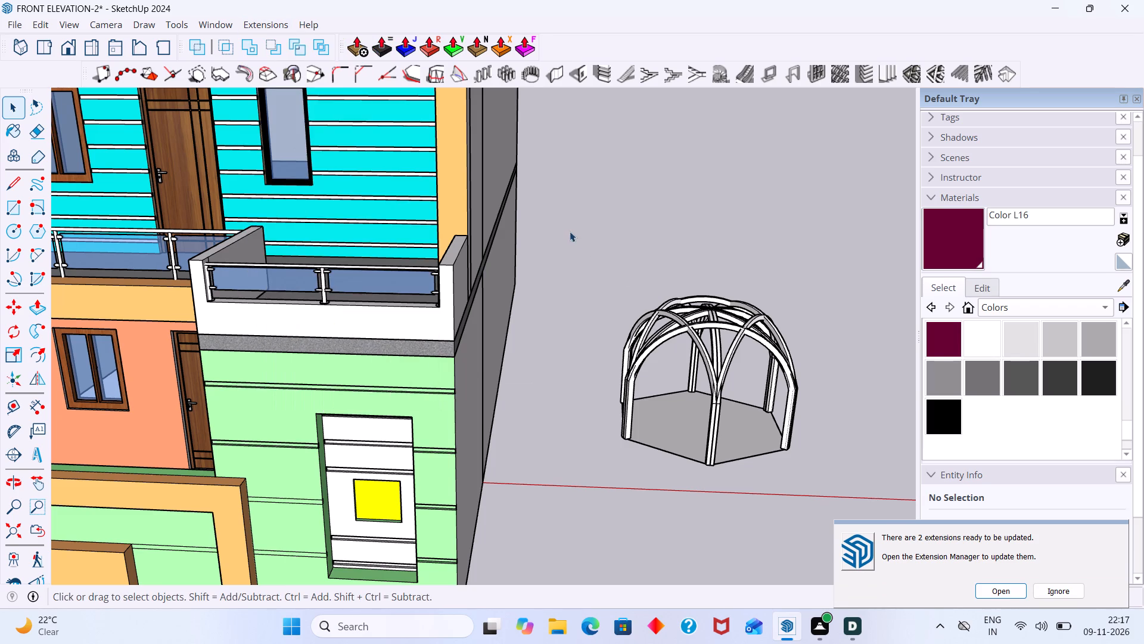
Ignore the notice about available extension updates.
{"action": "scroll", "coordinate": [577, 235], "scroll_direction": "down", "scroll_amount": 4}
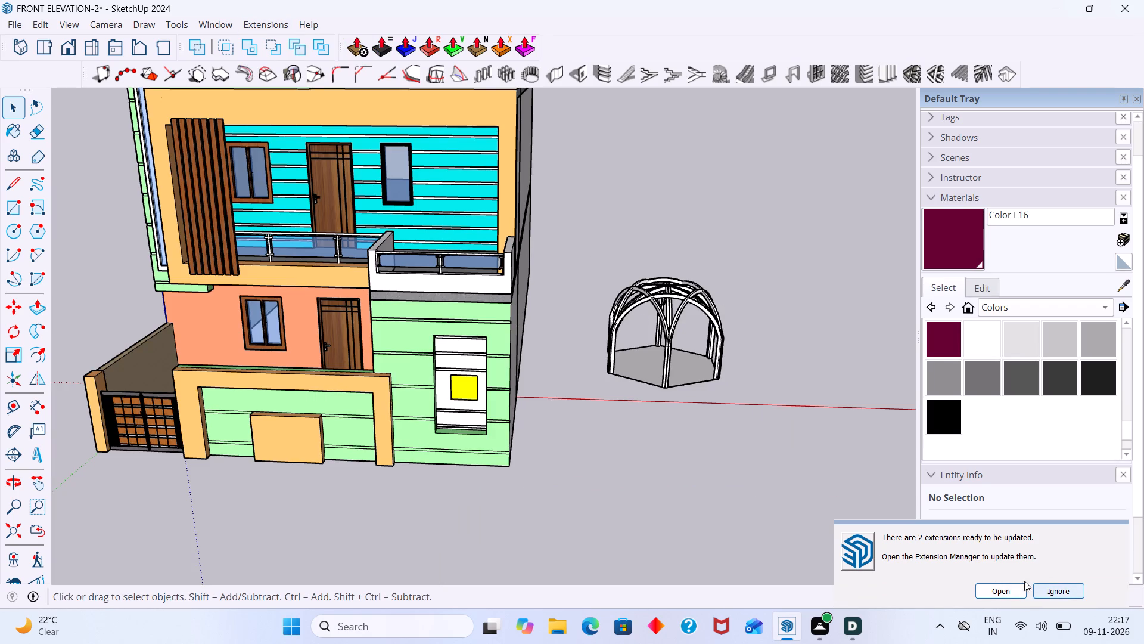
{"action": "left_click", "coordinate": [884, 469]}
{"action": "left_click", "coordinate": [1059, 600]}
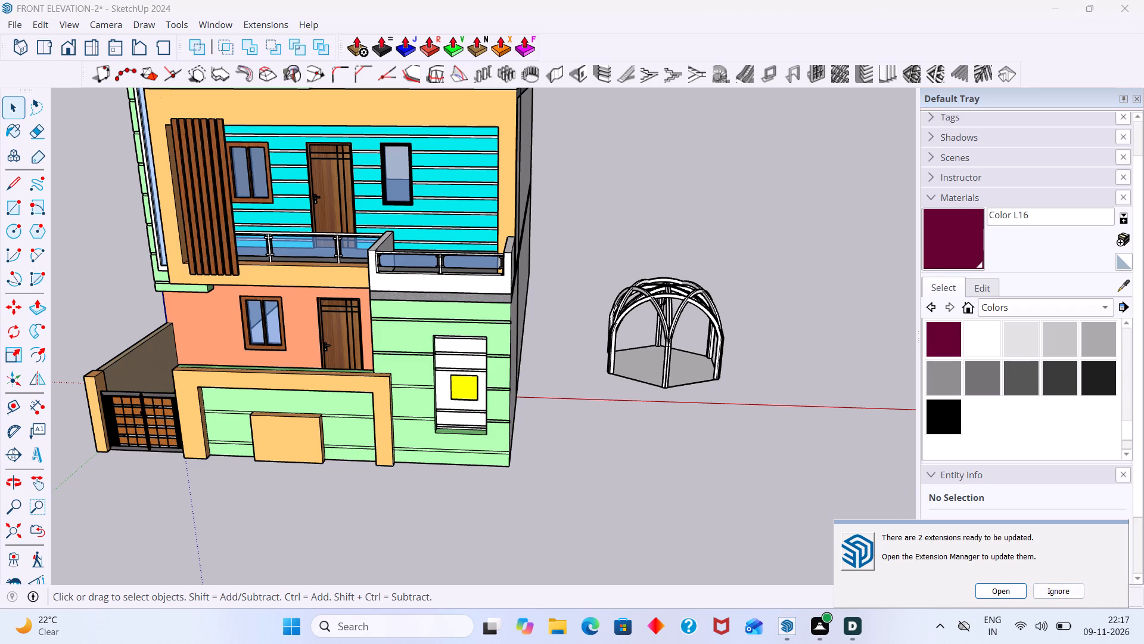
{"action": "left_click", "coordinate": [1052, 592]}
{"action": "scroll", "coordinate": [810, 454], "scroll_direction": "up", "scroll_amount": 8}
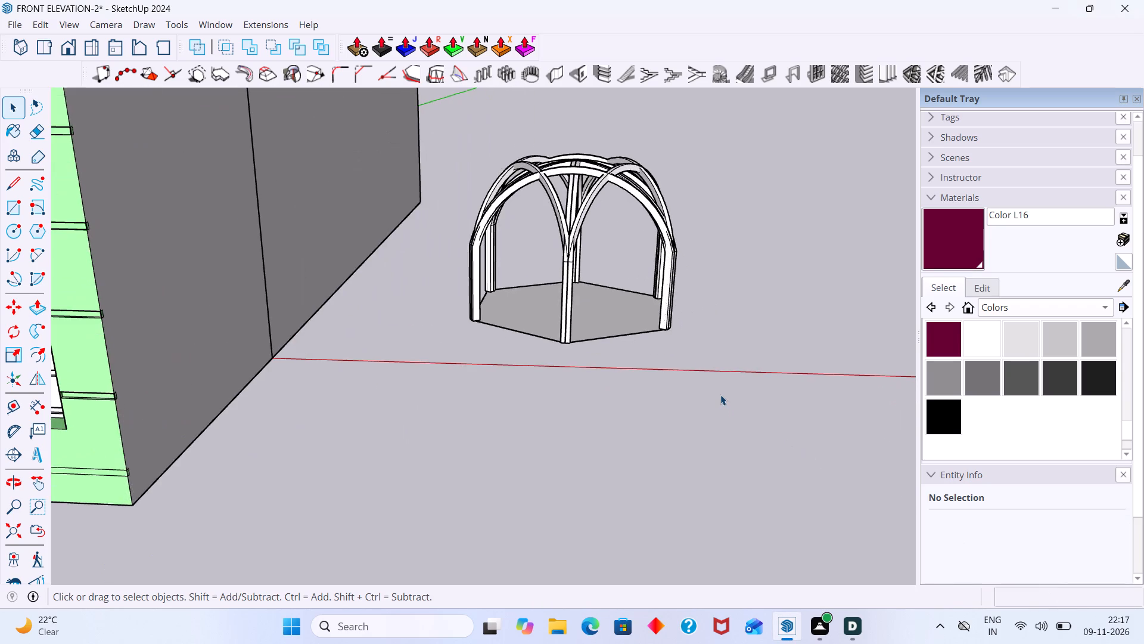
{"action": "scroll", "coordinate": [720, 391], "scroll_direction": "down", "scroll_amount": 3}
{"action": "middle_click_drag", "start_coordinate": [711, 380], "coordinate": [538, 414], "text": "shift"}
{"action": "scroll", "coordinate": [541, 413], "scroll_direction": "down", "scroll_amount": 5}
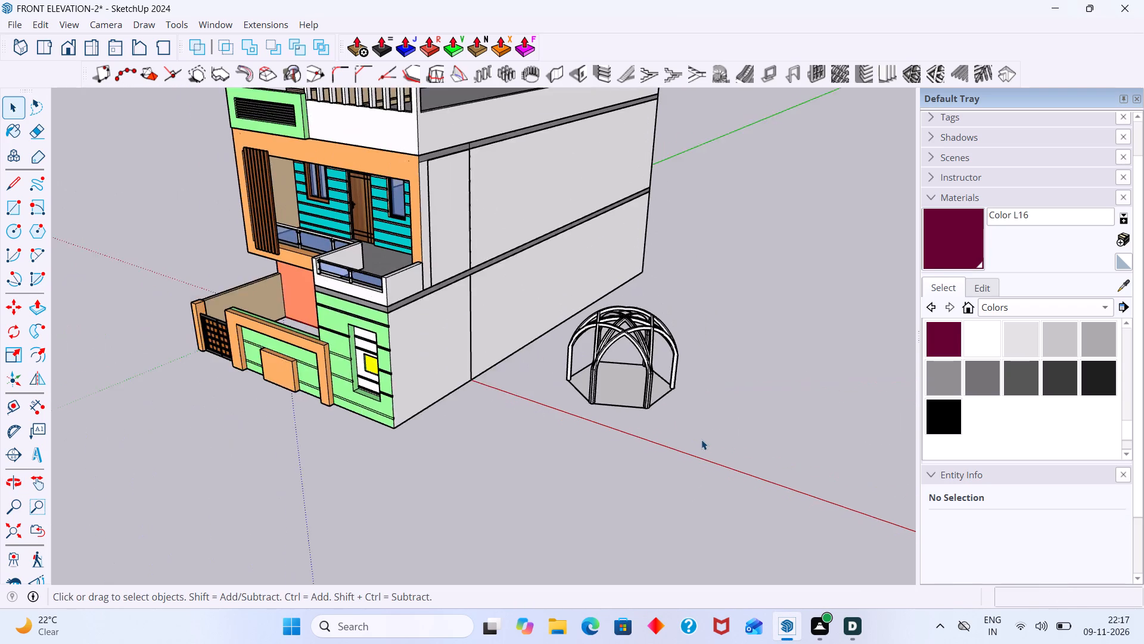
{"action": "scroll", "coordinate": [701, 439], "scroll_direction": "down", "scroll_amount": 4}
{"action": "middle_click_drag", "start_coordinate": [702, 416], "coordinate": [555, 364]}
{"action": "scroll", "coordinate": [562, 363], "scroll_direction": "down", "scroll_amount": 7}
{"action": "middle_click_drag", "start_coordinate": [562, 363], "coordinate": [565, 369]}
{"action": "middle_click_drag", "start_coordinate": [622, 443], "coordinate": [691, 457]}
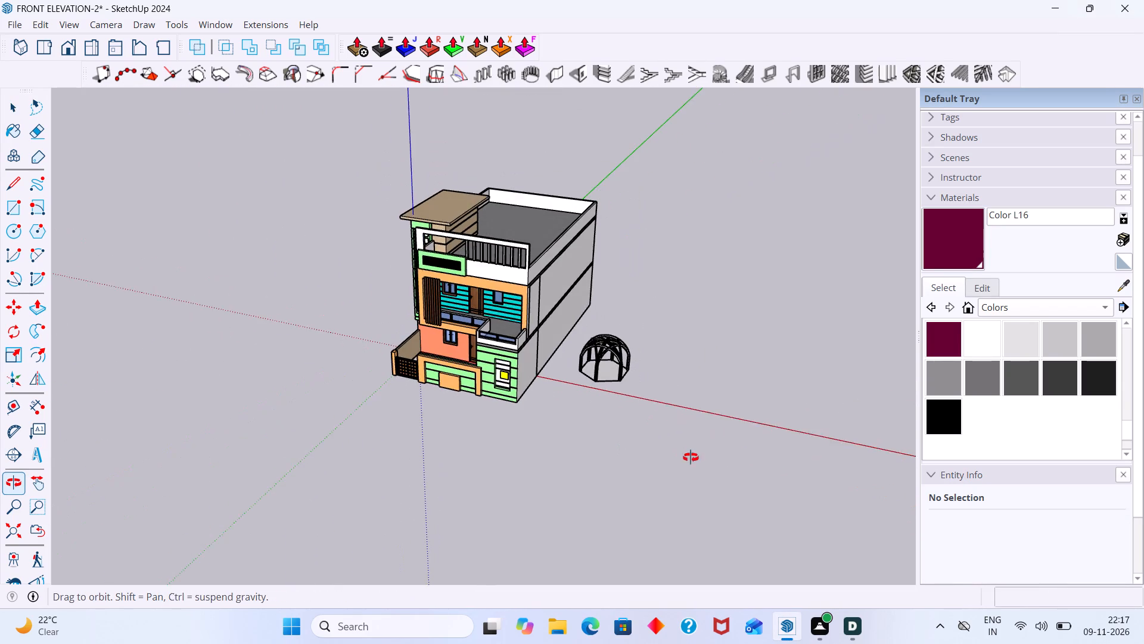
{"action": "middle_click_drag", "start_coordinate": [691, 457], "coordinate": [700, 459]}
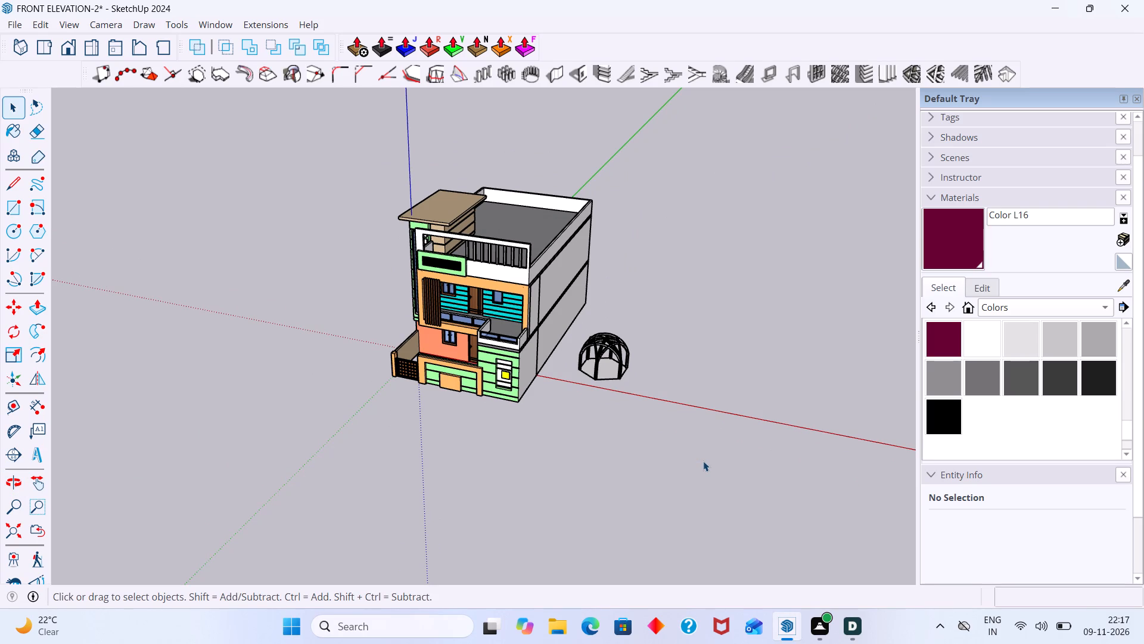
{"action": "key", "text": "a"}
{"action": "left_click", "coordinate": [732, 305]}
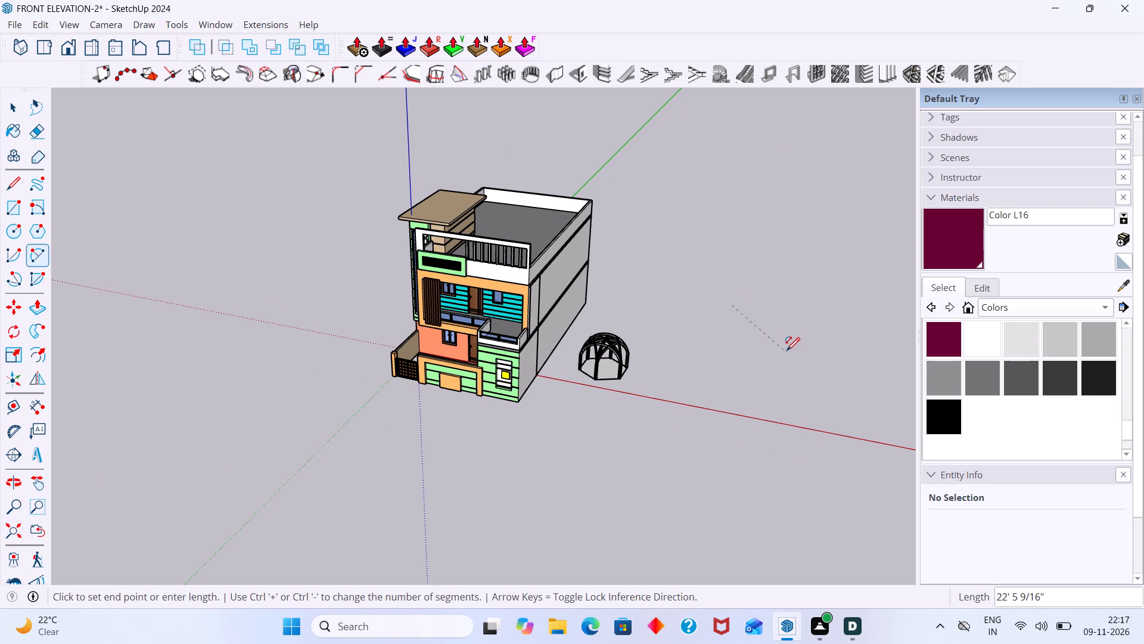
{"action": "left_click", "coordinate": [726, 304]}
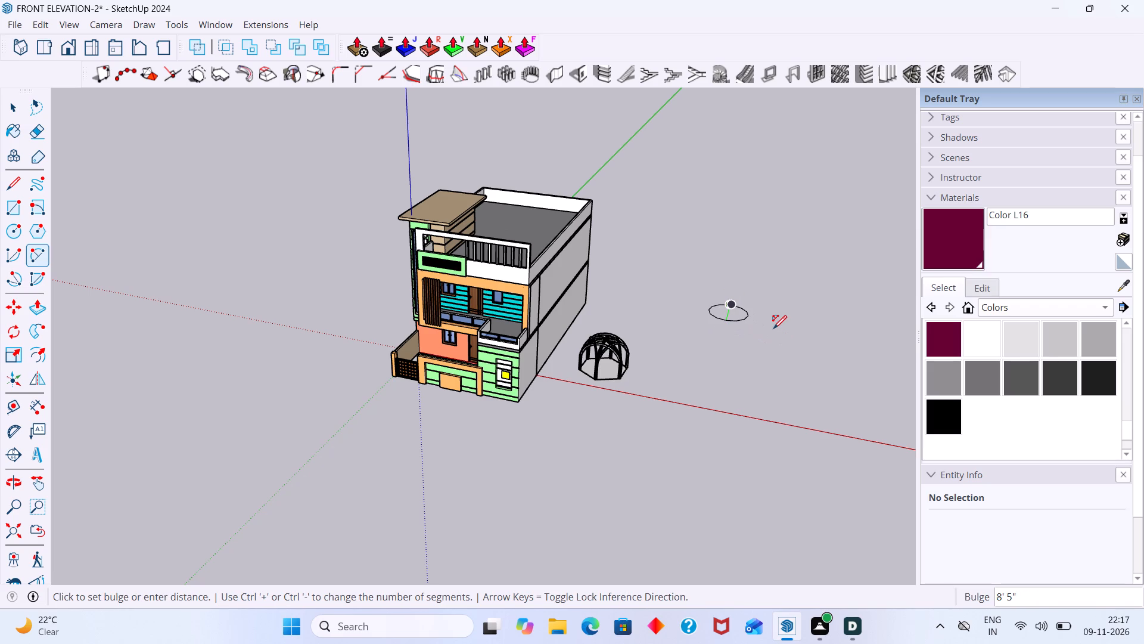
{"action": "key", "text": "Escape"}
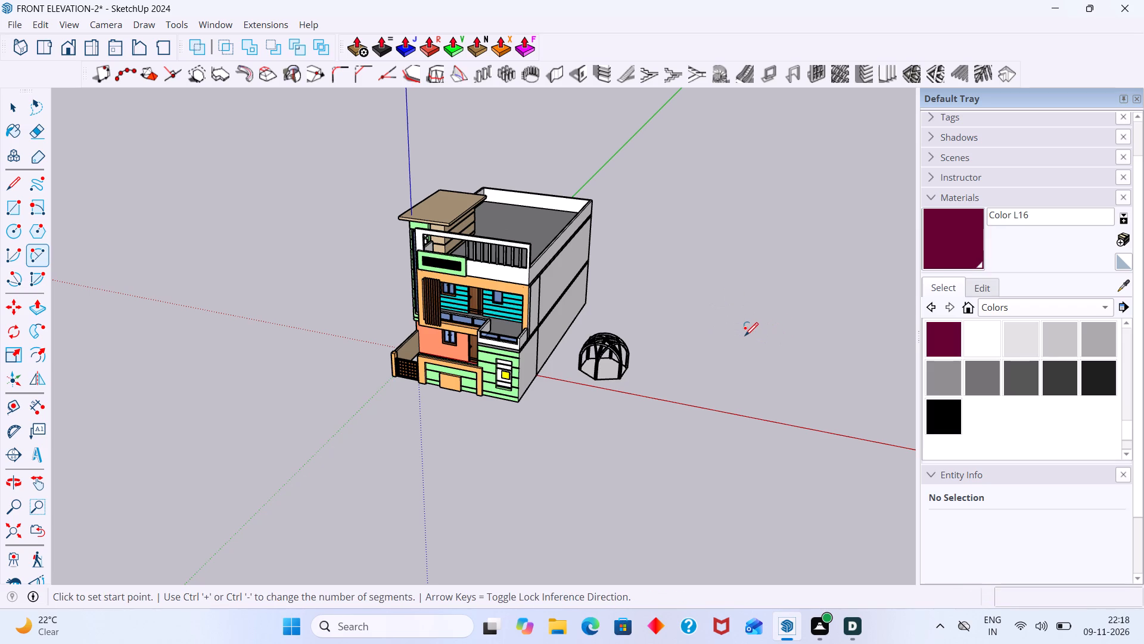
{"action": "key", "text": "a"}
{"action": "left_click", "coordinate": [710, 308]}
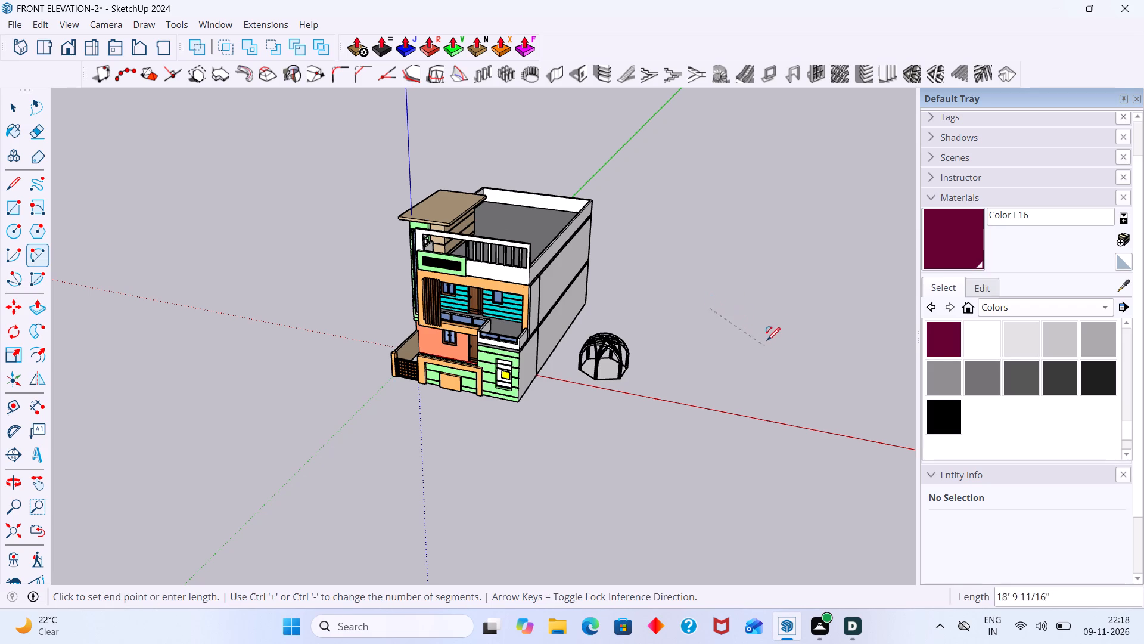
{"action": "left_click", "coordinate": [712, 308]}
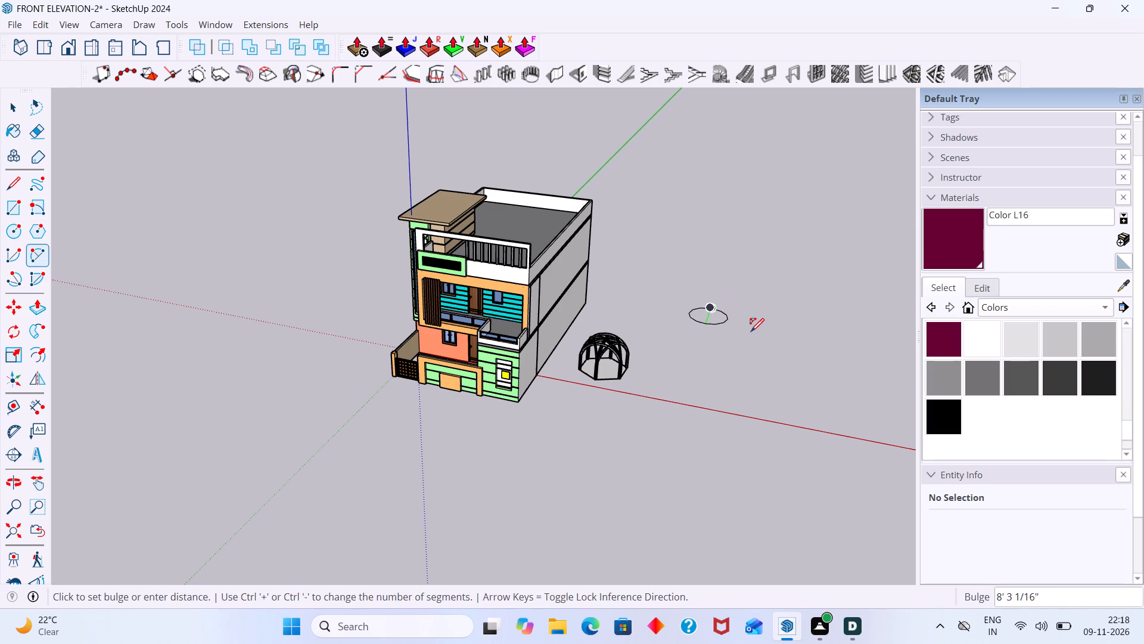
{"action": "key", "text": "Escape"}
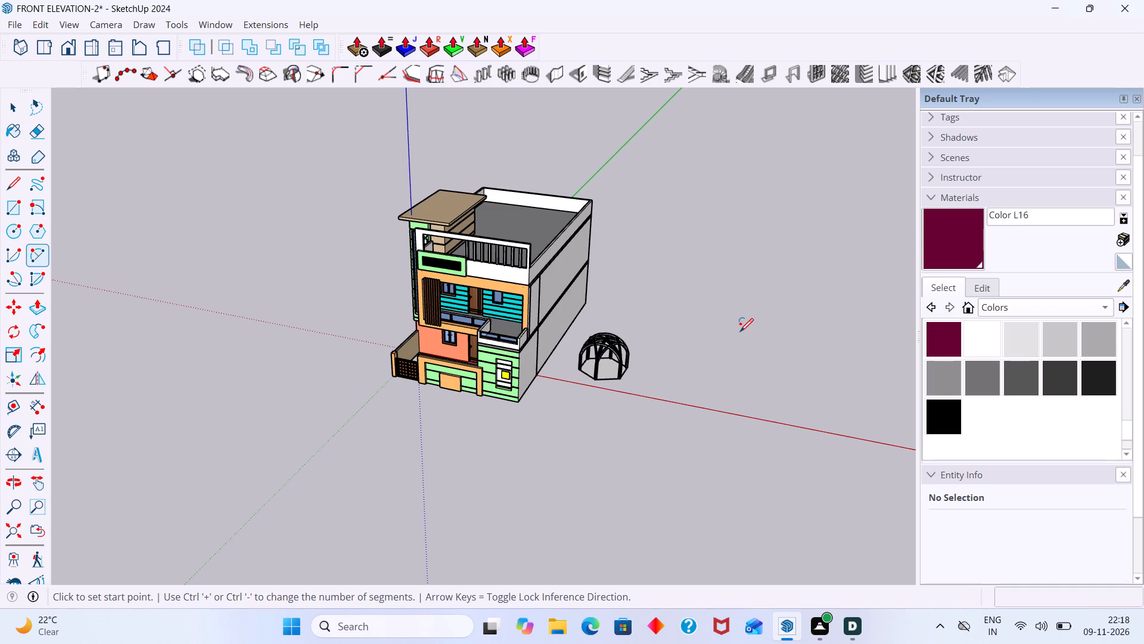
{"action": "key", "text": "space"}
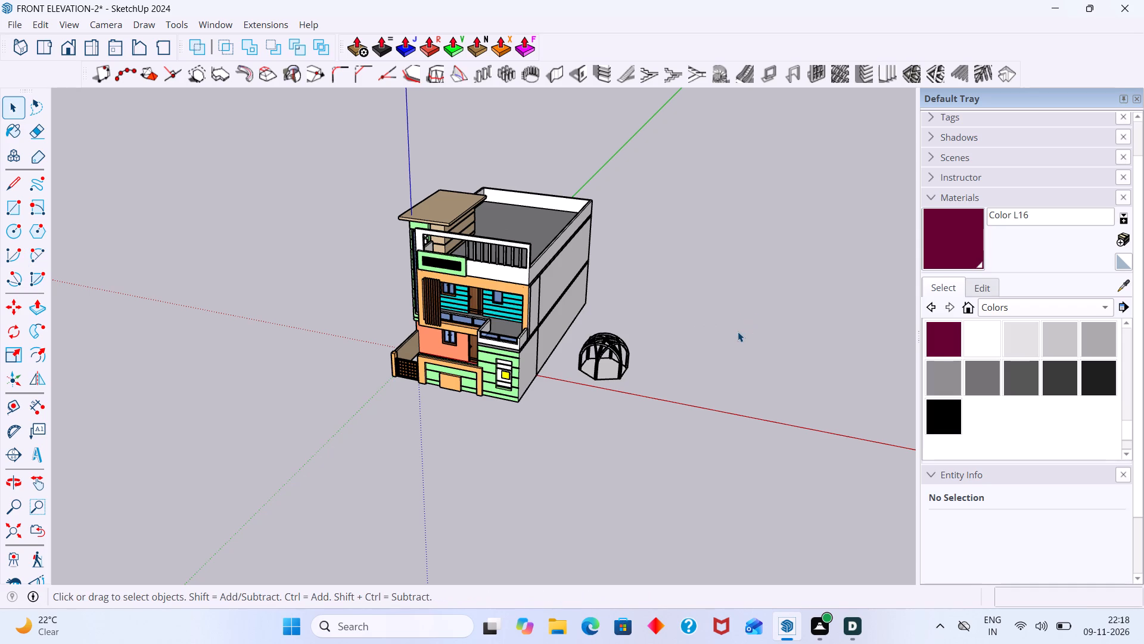
Draw an upright rectangle about 16' 6" by 16' 6" on the open ground beyond the dome, locked perpendicular to the green axis.
{"action": "middle_click_drag", "start_coordinate": [731, 332], "coordinate": [739, 354]}
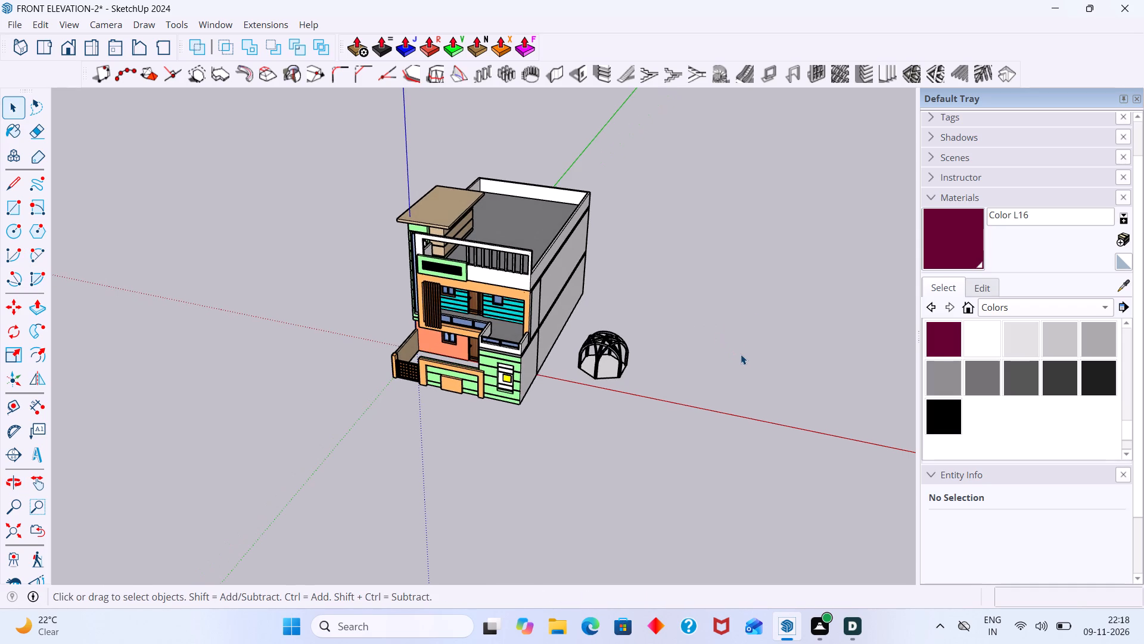
{"action": "key", "text": "r"}
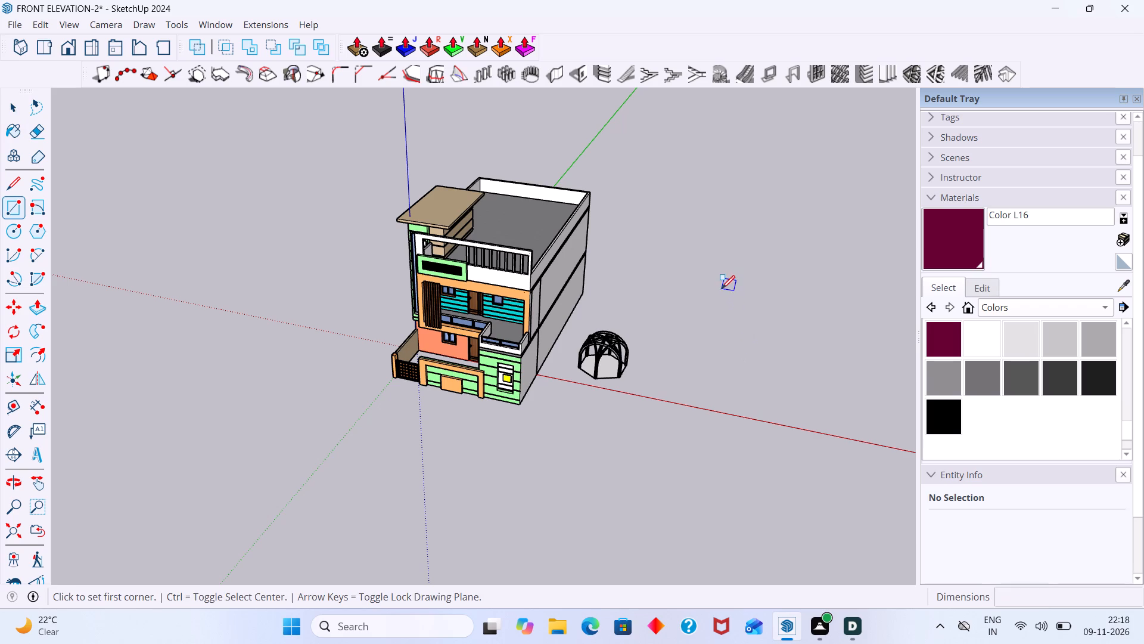
{"action": "left_click", "coordinate": [722, 289]}
{"action": "key", "text": "Left"}
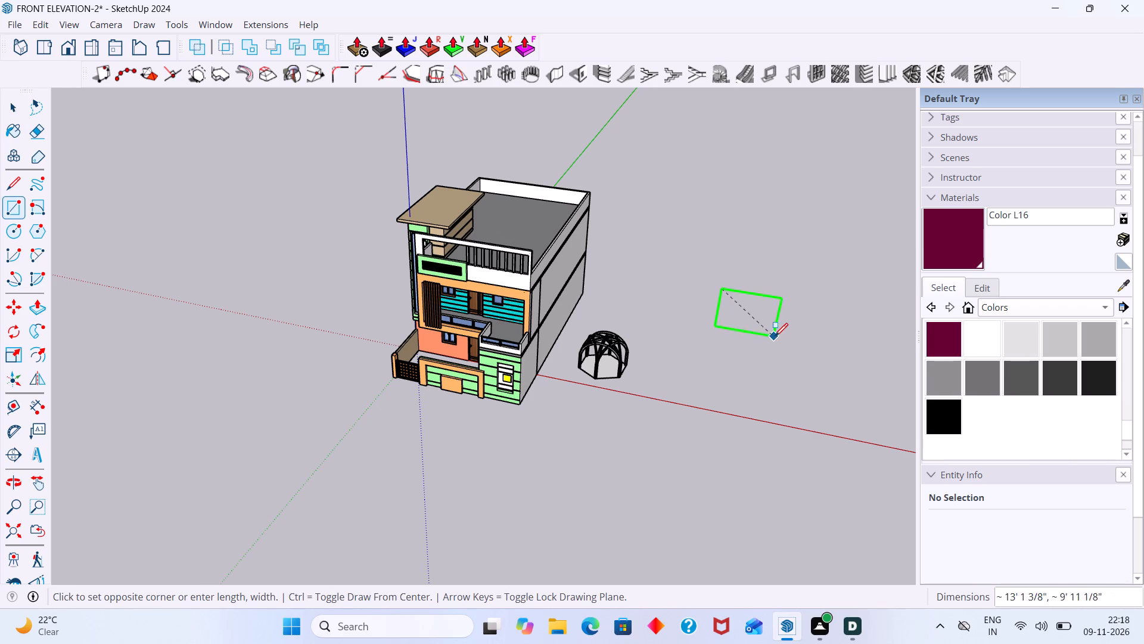
{"action": "left_click", "coordinate": [784, 363]}
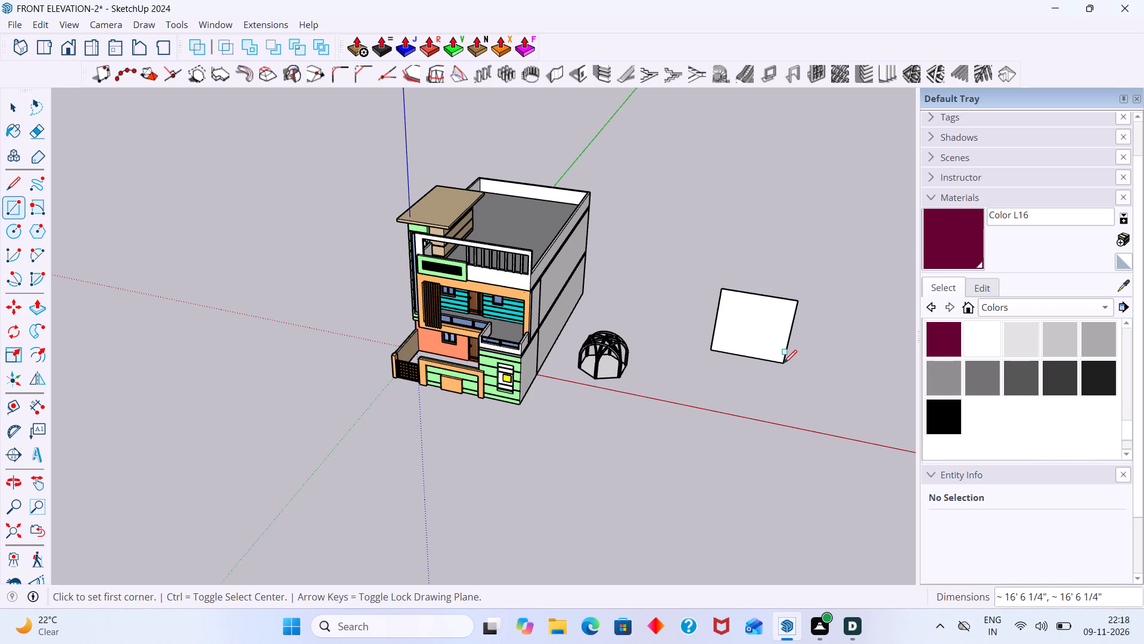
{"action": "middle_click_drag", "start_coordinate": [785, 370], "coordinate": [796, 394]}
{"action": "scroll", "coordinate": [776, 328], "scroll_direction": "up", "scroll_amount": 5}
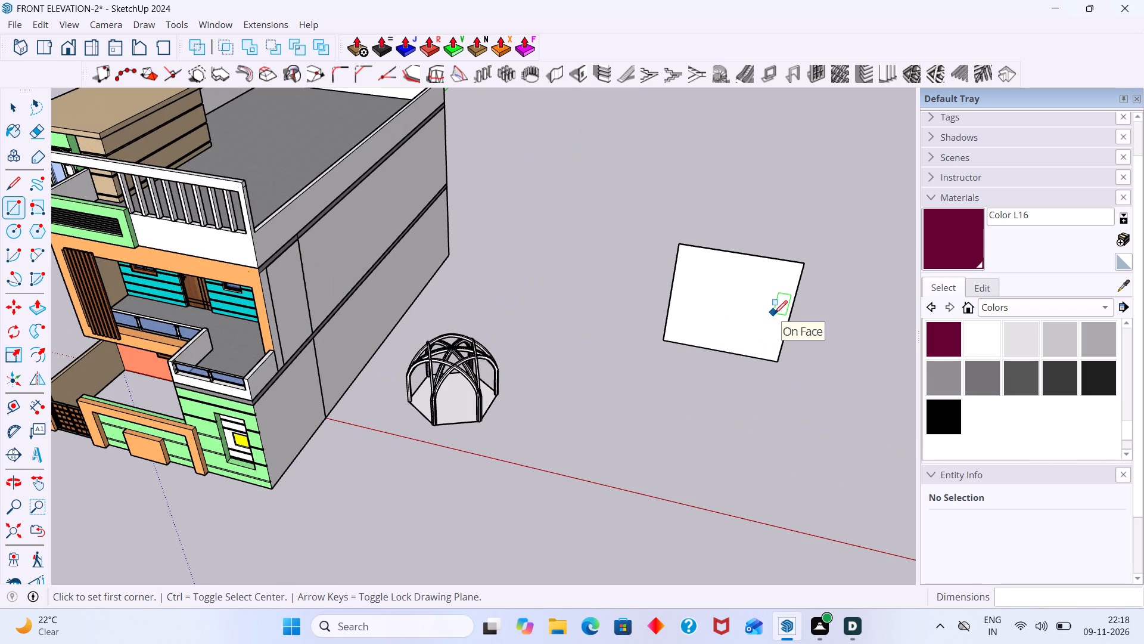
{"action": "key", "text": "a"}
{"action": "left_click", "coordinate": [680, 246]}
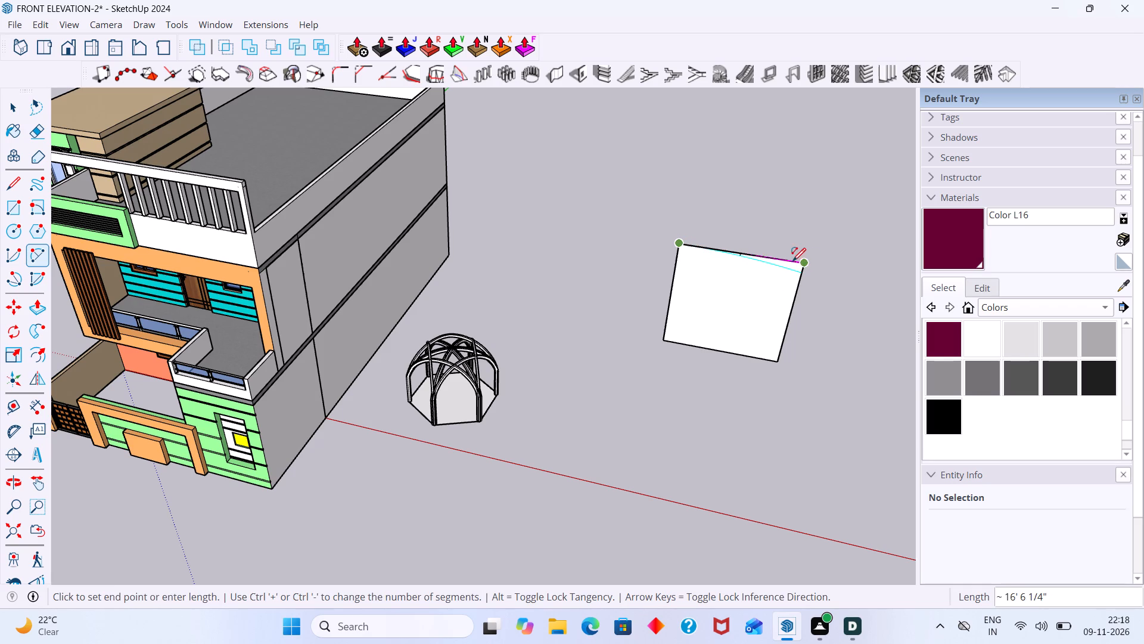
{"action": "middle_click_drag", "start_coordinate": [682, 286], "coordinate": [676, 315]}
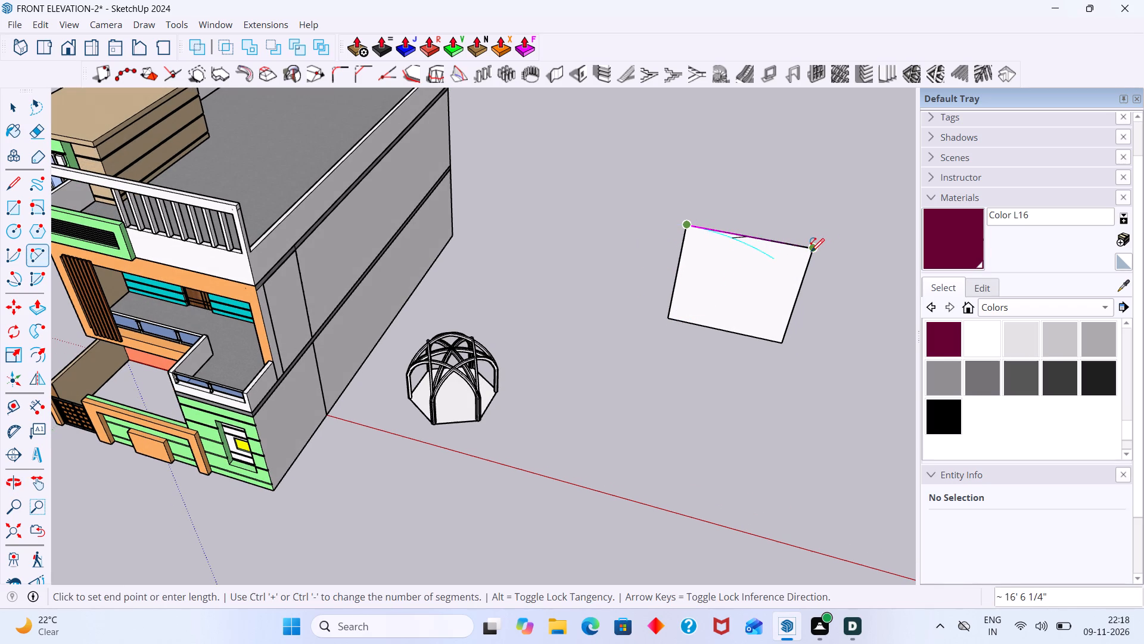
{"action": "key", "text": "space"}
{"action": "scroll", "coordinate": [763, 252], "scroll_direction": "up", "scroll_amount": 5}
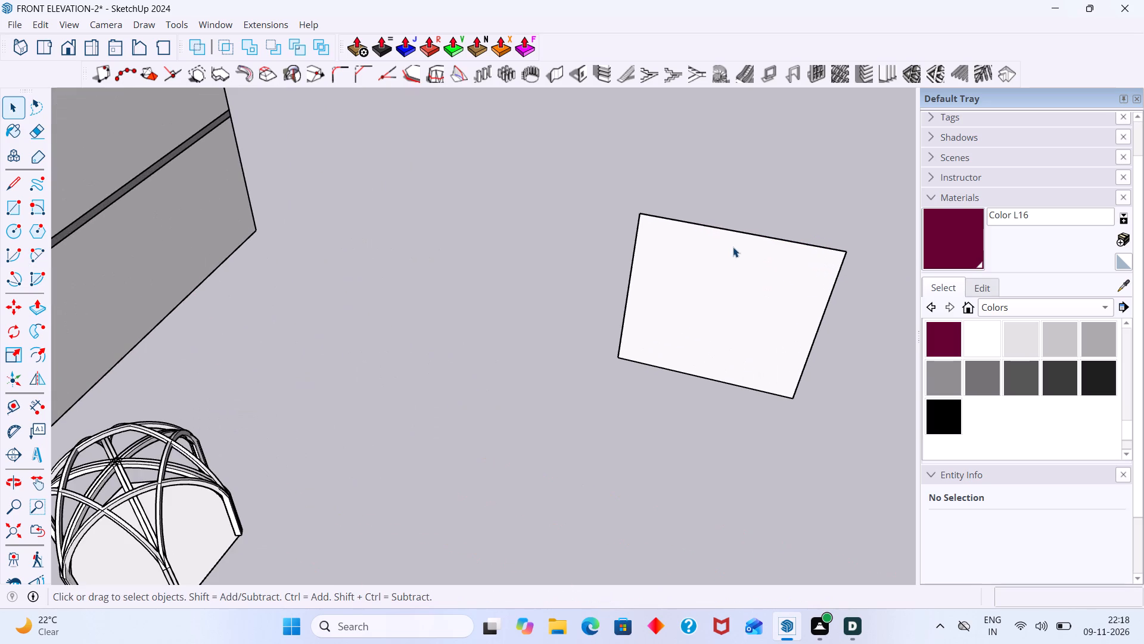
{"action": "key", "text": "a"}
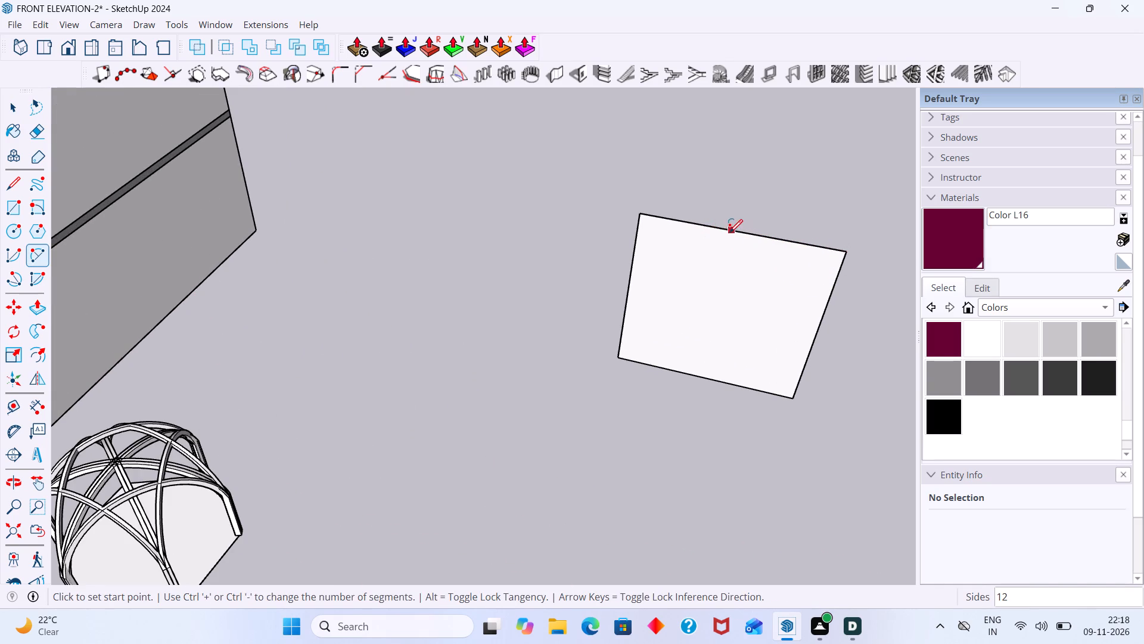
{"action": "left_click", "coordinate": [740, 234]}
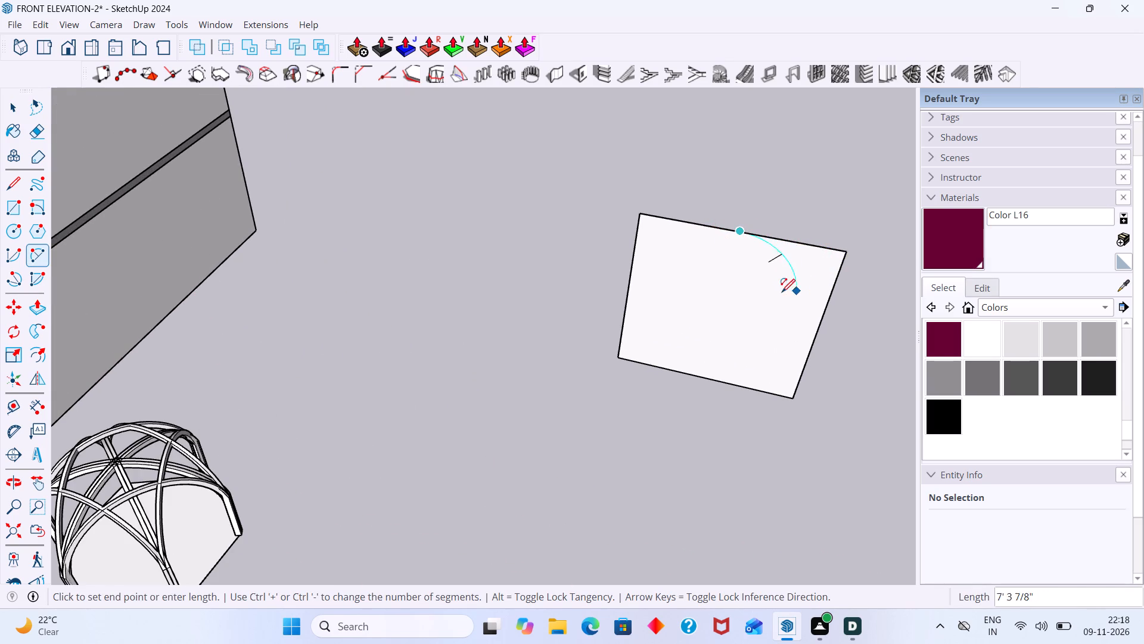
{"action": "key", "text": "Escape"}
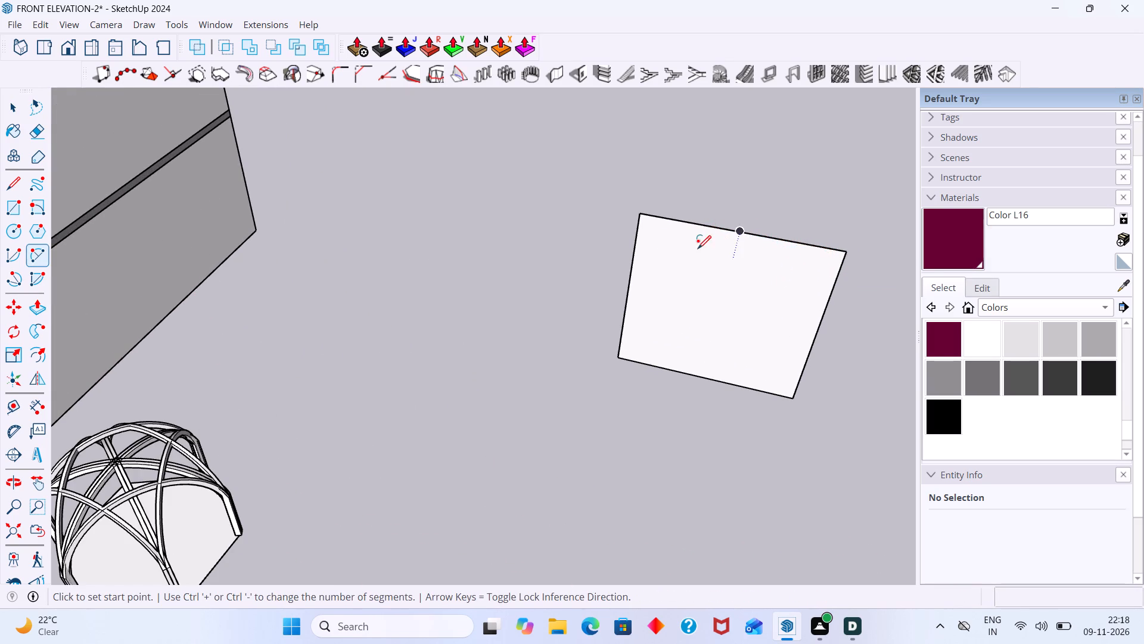
Draw a horizontal two-point arc between the upright rectangle's top corners, bulging outward about 7' 3".
{"action": "left_click", "coordinate": [643, 215]}
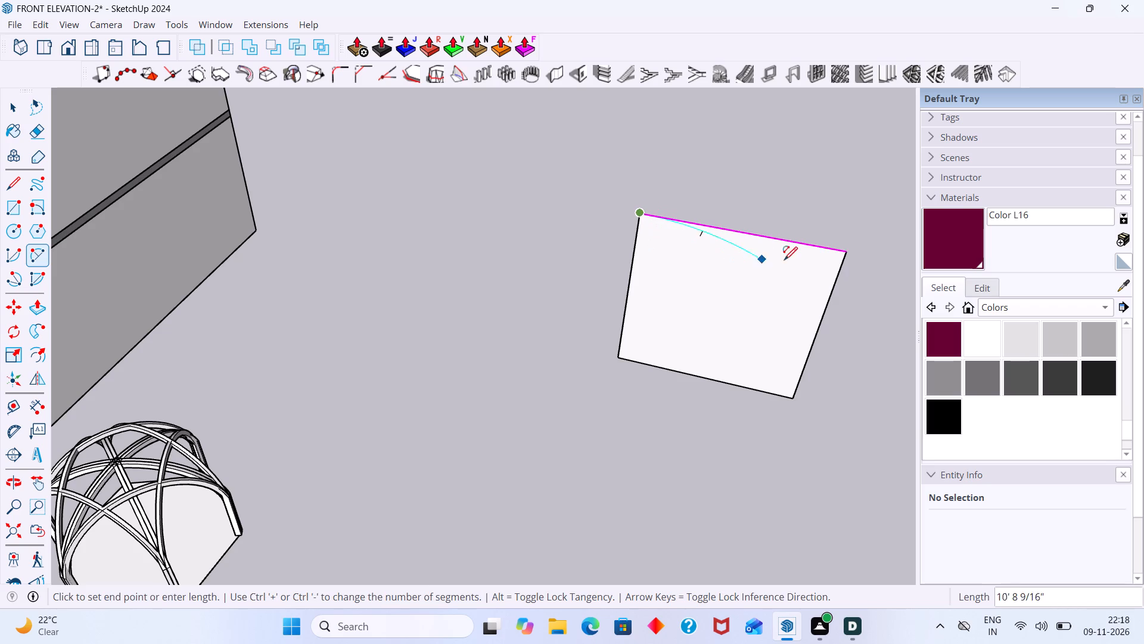
{"action": "left_click", "coordinate": [844, 249]}
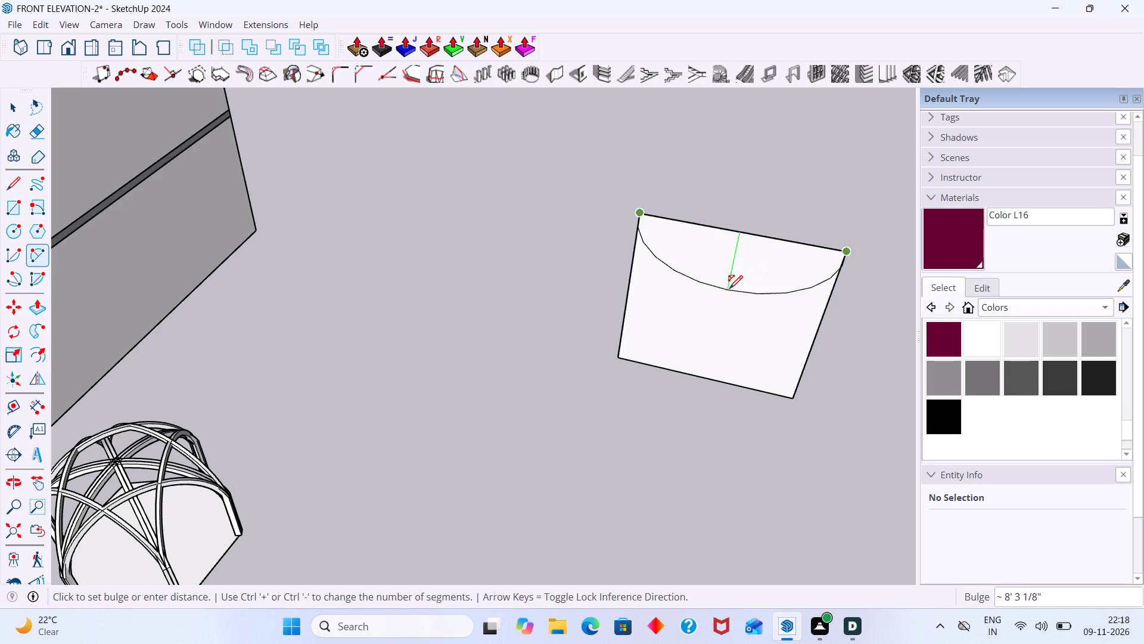
{"action": "middle_click_drag", "start_coordinate": [583, 260], "coordinate": [541, 237]}
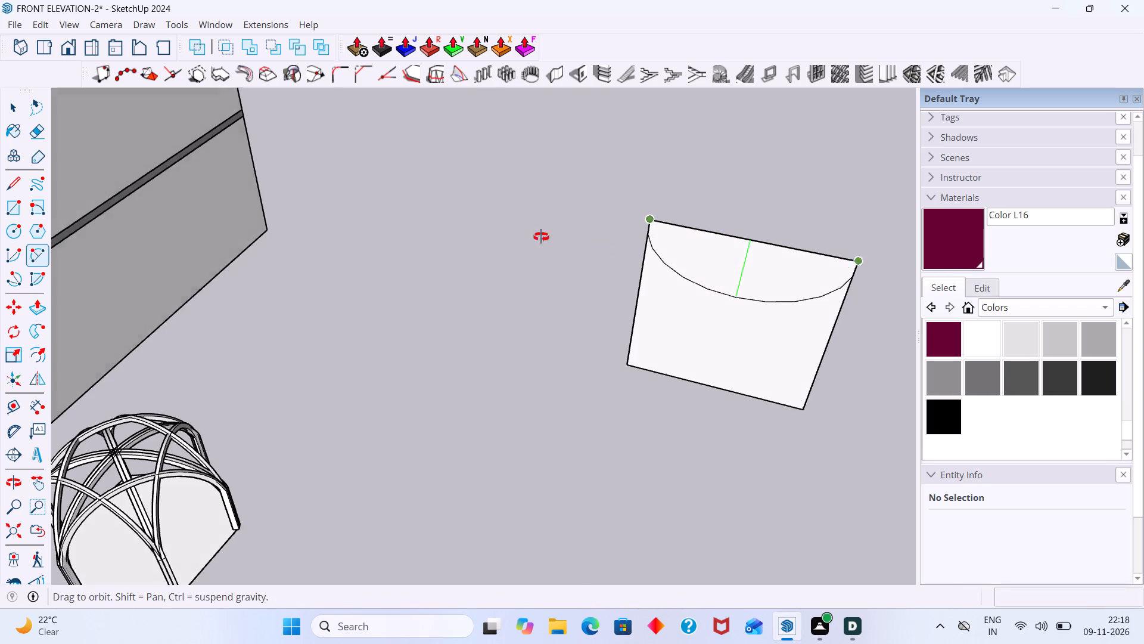
{"action": "middle_click_drag", "start_coordinate": [541, 237], "coordinate": [494, 206]}
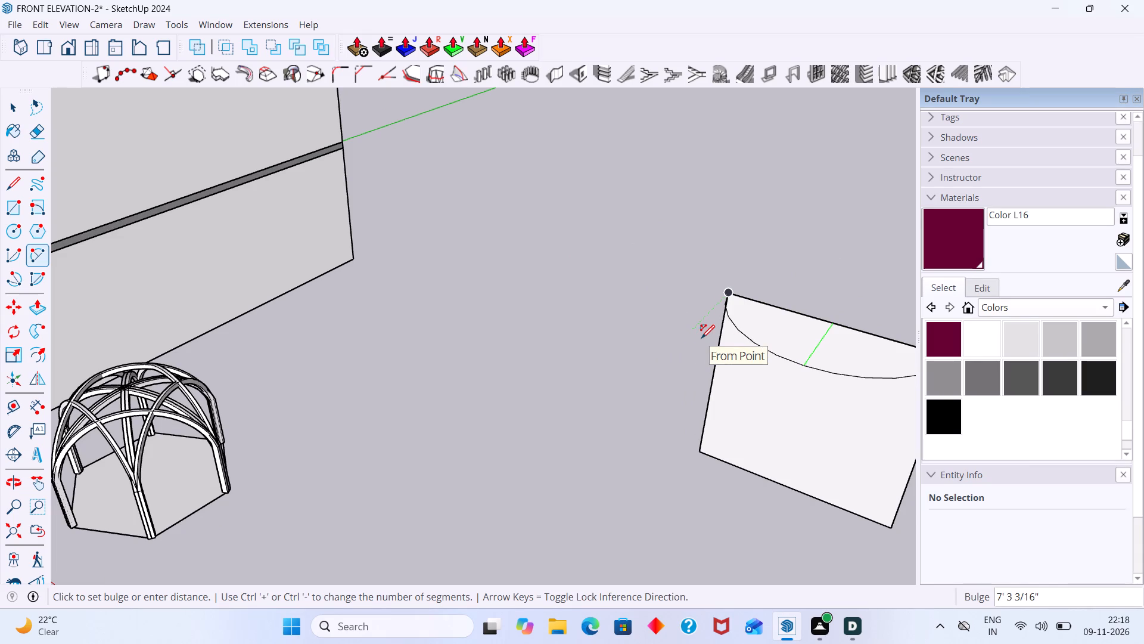
{"action": "left_click", "coordinate": [701, 338]}
{"action": "key", "text": "space"}
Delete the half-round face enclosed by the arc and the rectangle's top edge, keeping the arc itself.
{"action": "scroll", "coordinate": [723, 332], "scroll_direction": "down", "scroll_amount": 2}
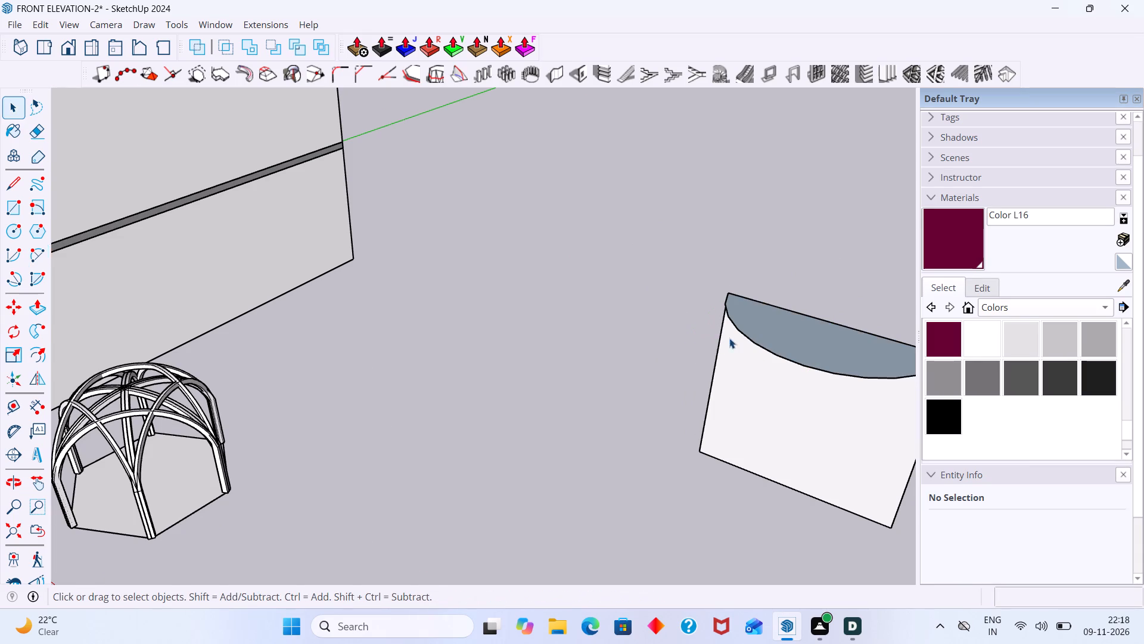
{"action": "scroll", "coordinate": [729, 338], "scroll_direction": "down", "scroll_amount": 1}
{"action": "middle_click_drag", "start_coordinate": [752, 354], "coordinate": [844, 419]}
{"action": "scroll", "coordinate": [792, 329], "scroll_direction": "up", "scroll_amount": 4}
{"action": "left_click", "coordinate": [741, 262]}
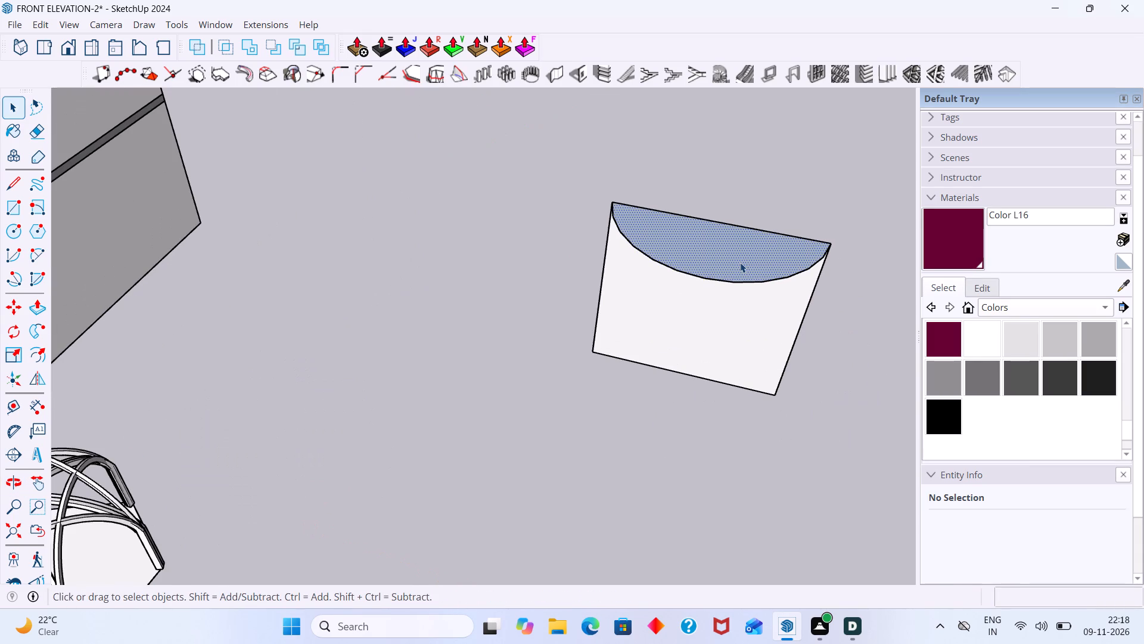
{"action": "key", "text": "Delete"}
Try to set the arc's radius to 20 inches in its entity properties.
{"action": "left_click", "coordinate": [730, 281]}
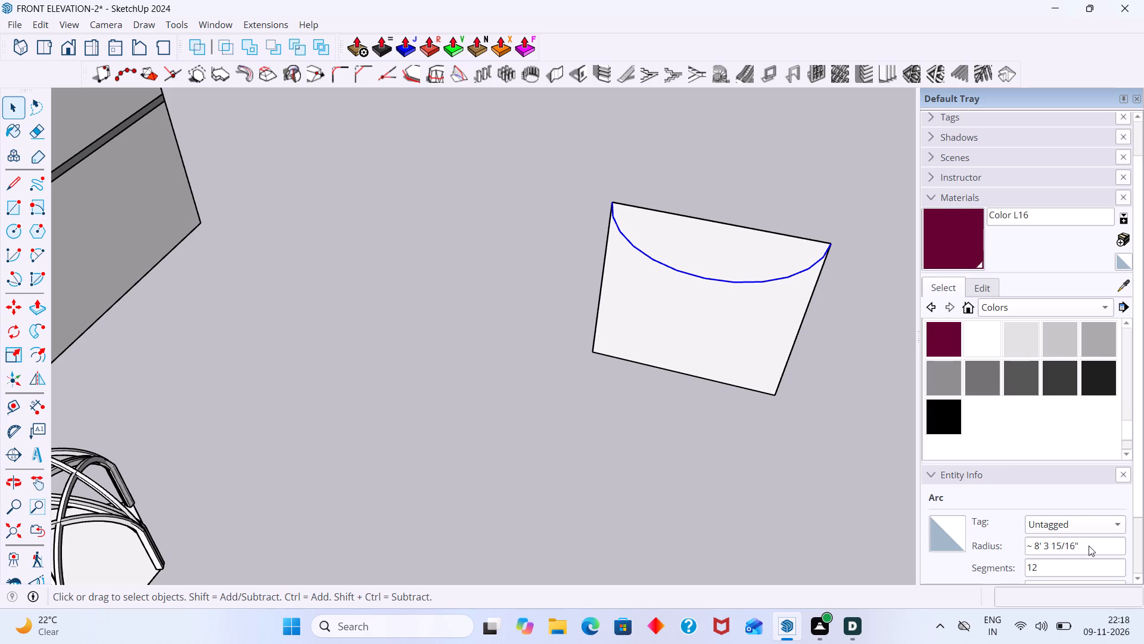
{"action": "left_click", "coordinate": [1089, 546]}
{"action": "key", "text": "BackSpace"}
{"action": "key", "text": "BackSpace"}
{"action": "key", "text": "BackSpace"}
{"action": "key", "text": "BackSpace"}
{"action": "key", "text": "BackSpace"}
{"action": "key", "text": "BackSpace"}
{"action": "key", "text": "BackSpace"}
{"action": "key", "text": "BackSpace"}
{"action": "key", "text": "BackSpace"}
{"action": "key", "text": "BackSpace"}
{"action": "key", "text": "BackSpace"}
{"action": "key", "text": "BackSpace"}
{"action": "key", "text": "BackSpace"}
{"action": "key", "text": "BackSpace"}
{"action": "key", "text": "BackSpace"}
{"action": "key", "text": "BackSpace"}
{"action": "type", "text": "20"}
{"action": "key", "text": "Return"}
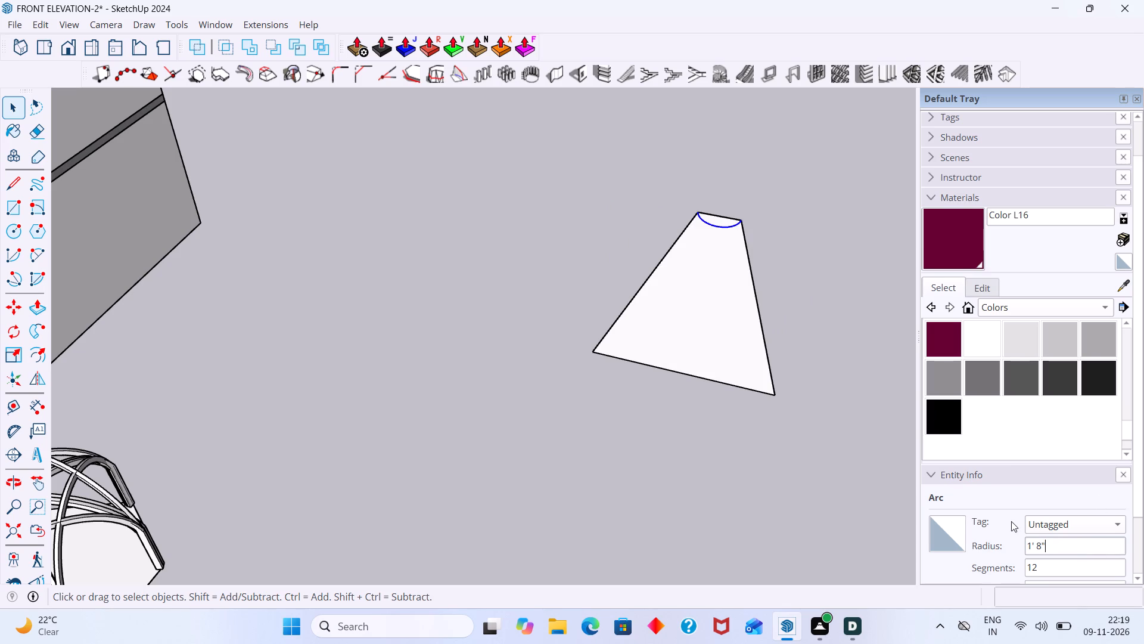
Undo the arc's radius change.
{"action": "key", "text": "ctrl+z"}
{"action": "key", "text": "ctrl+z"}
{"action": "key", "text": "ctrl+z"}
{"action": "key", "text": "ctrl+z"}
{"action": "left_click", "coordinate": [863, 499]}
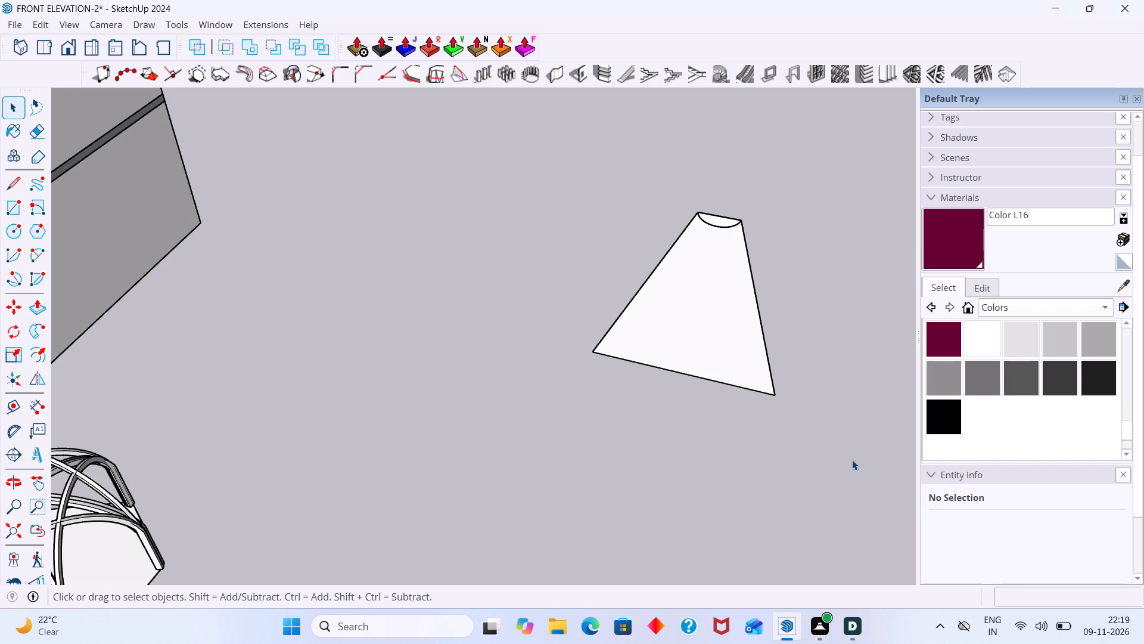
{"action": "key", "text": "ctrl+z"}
Set the arc's segment count to 50 in its entity properties.
{"action": "scroll", "coordinate": [766, 281], "scroll_direction": "up", "scroll_amount": 2}
{"action": "left_click", "coordinate": [765, 281]}
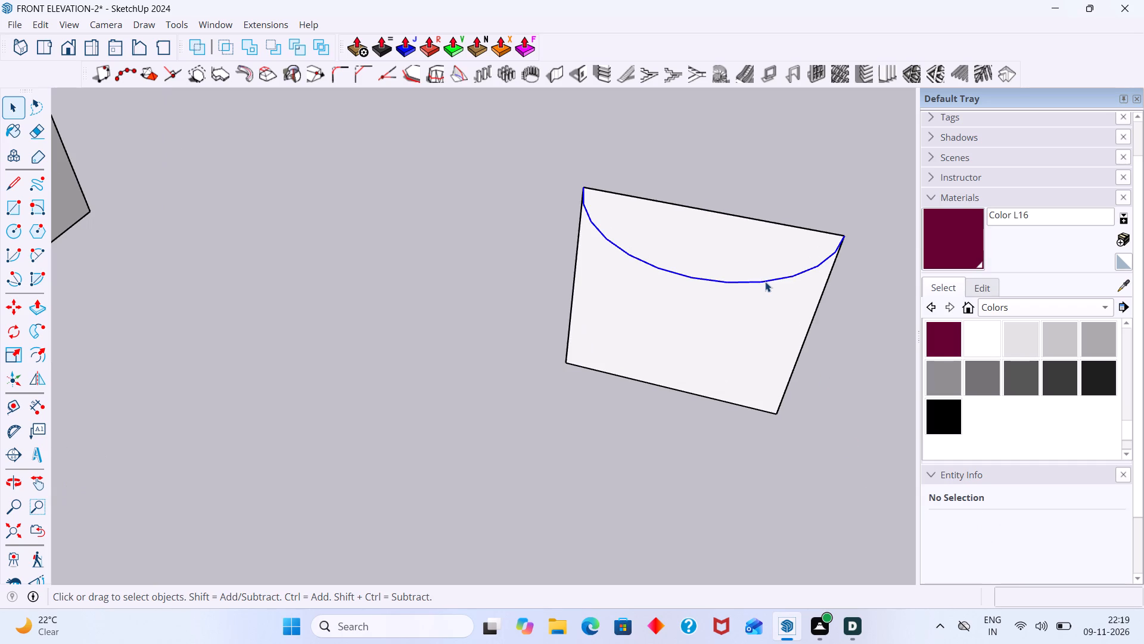
{"action": "right_click", "coordinate": [765, 280]}
{"action": "left_click", "coordinate": [797, 287]}
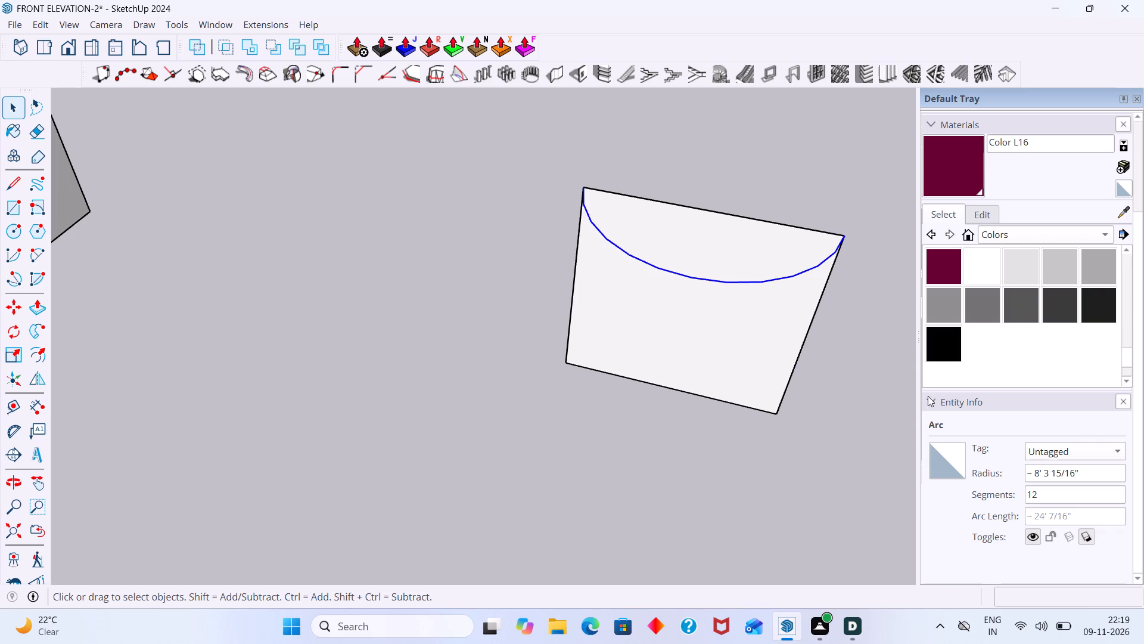
{"action": "left_click", "coordinate": [1038, 497]}
{"action": "key", "text": "BackSpace"}
{"action": "key", "text": "BackSpace"}
{"action": "type", "text": "50"}
{"action": "key", "text": "Return"}
{"action": "left_click", "coordinate": [788, 406]}
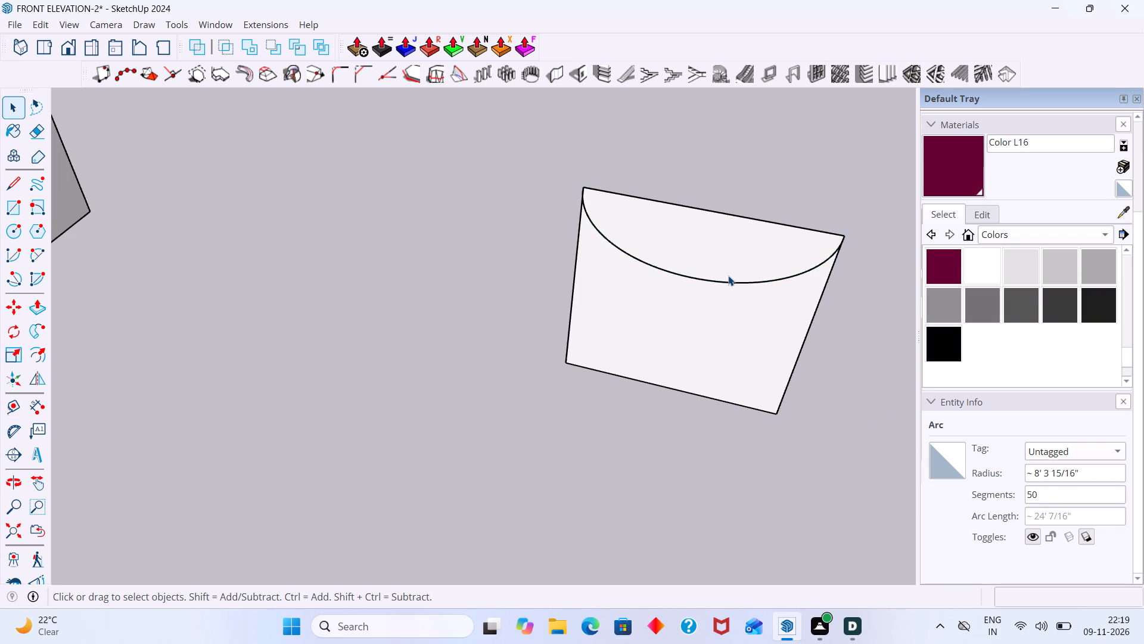
Draw a line along the rectangle's top edge between the arc's endpoints to close the half-round face.
{"action": "scroll", "coordinate": [727, 272], "scroll_direction": "up", "scroll_amount": 3}
{"action": "left_click", "coordinate": [727, 271]}
{"action": "middle_click_drag", "start_coordinate": [741, 289], "coordinate": [790, 293]}
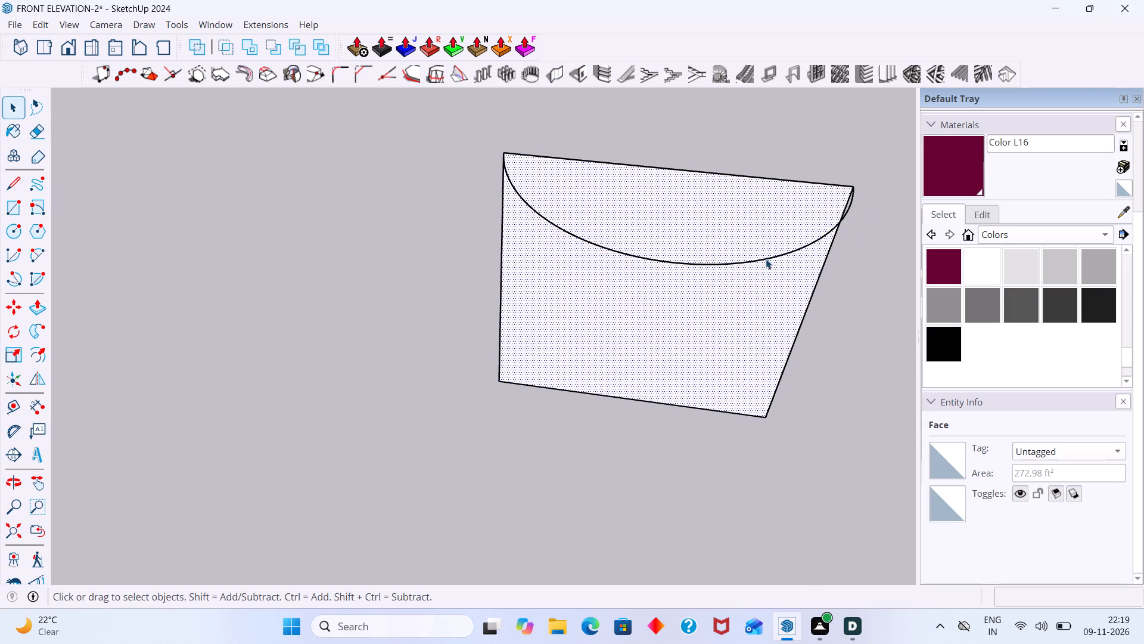
{"action": "left_click", "coordinate": [769, 259]}
{"action": "scroll", "coordinate": [866, 202], "scroll_direction": "up", "scroll_amount": 4}
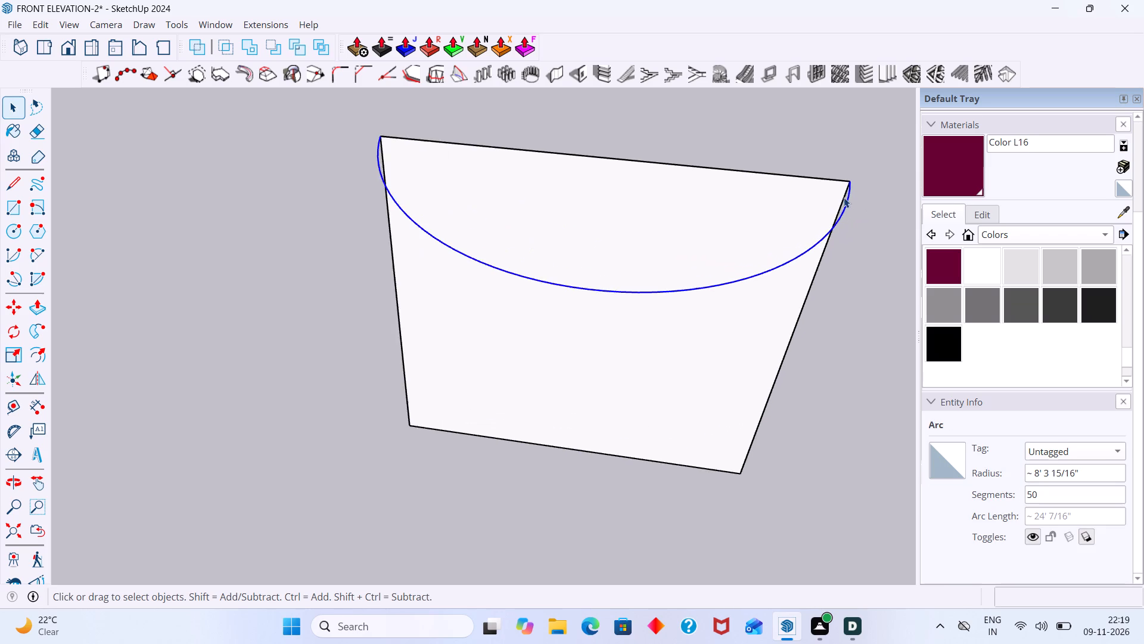
{"action": "middle_click_drag", "start_coordinate": [840, 197], "coordinate": [914, 214]}
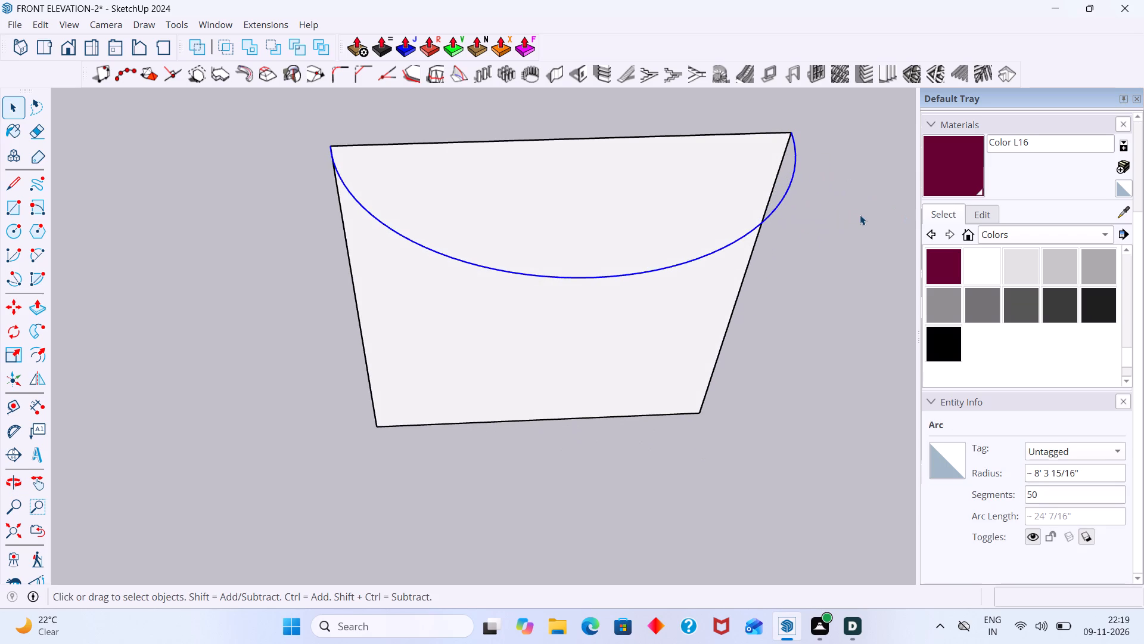
{"action": "key", "text": "l"}
{"action": "left_click", "coordinate": [332, 147]}
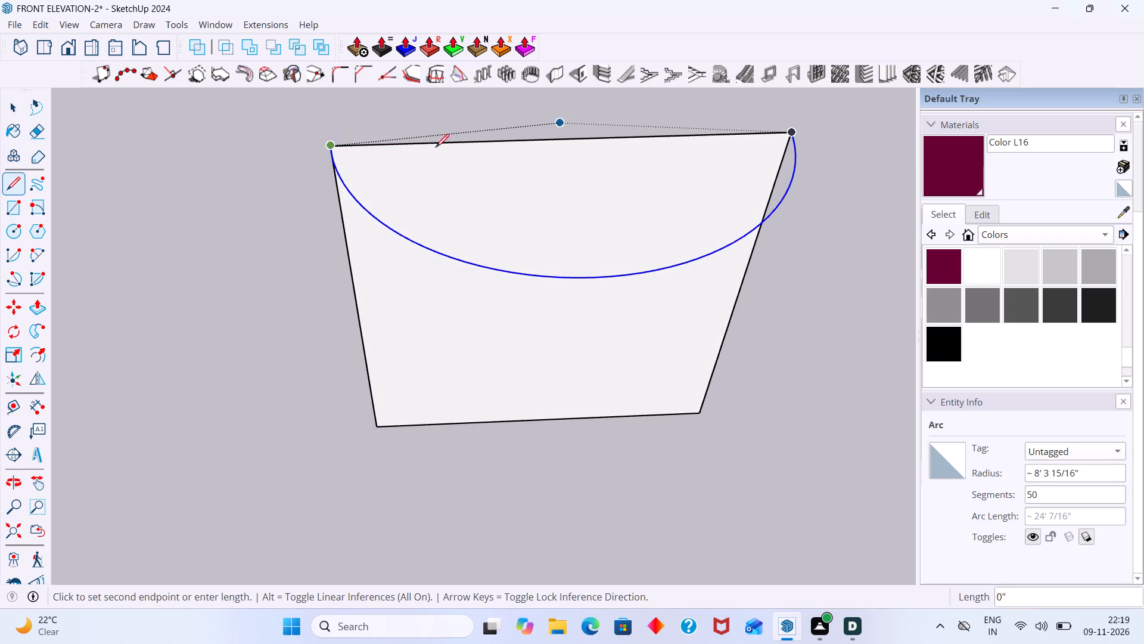
{"action": "left_click", "coordinate": [791, 132]}
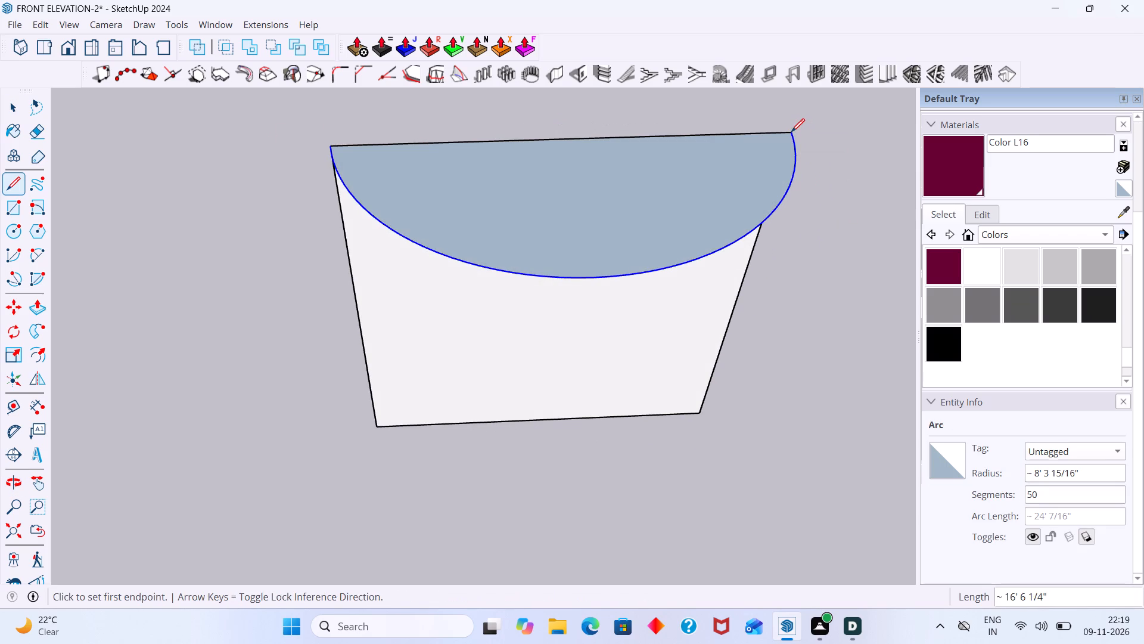
{"action": "key", "text": "space"}
Push/Pull the half-round face about 16' 6", until it is level with the rectangle's bottom corner.
{"action": "left_click", "coordinate": [700, 206]}
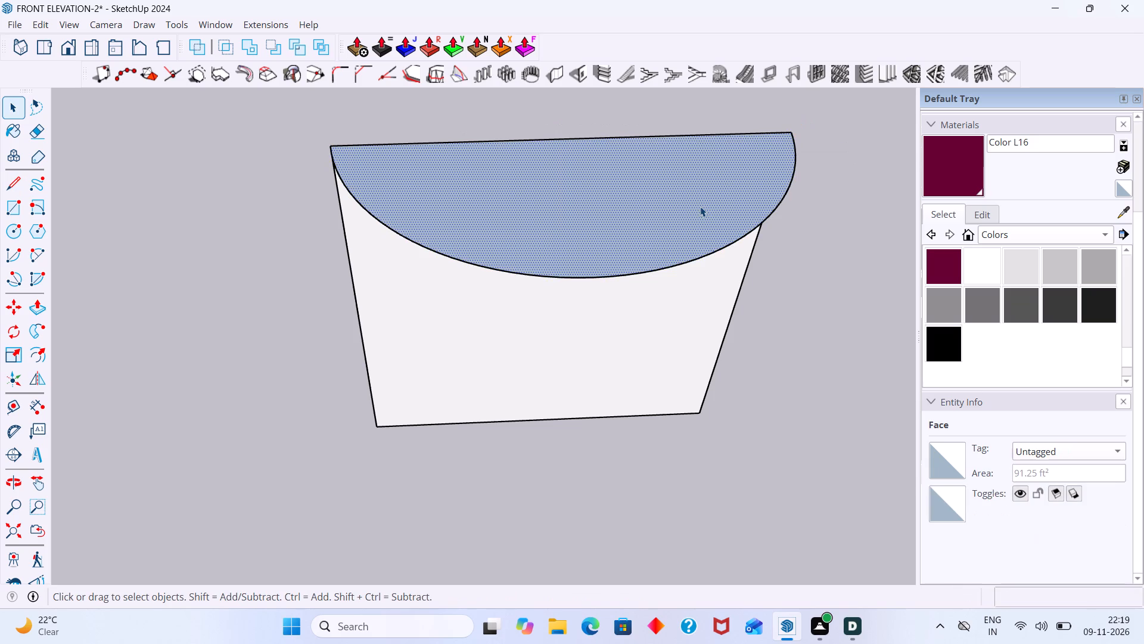
{"action": "key", "text": "p"}
{"action": "left_click", "coordinate": [700, 206]}
{"action": "middle_click_drag", "start_coordinate": [704, 378], "coordinate": [600, 315]}
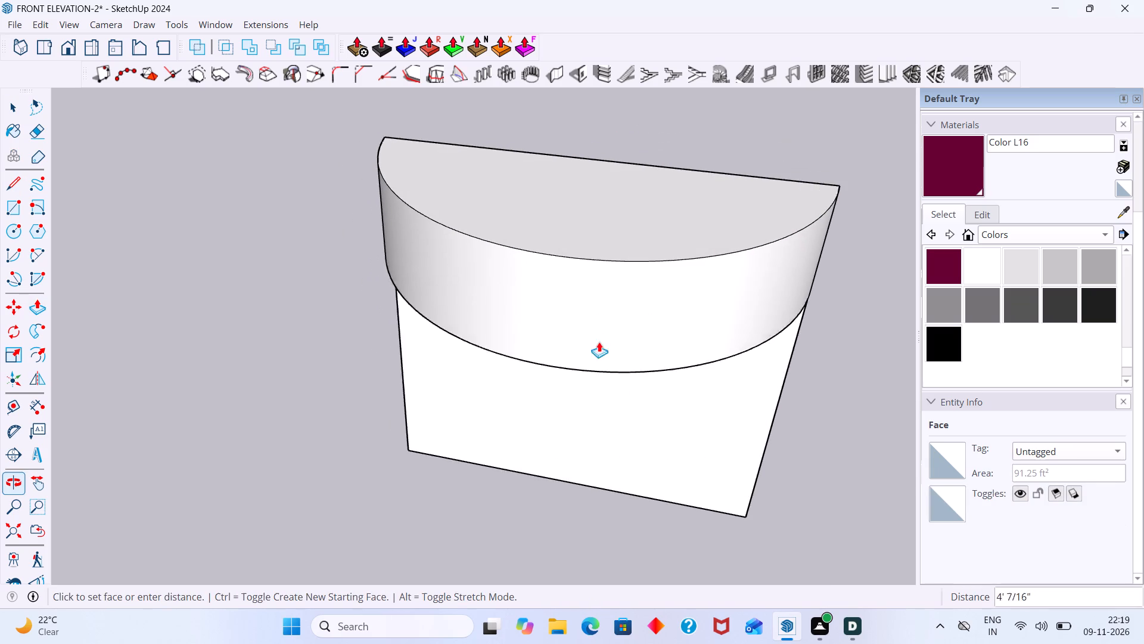
{"action": "middle_click_drag", "start_coordinate": [739, 509], "coordinate": [637, 421]}
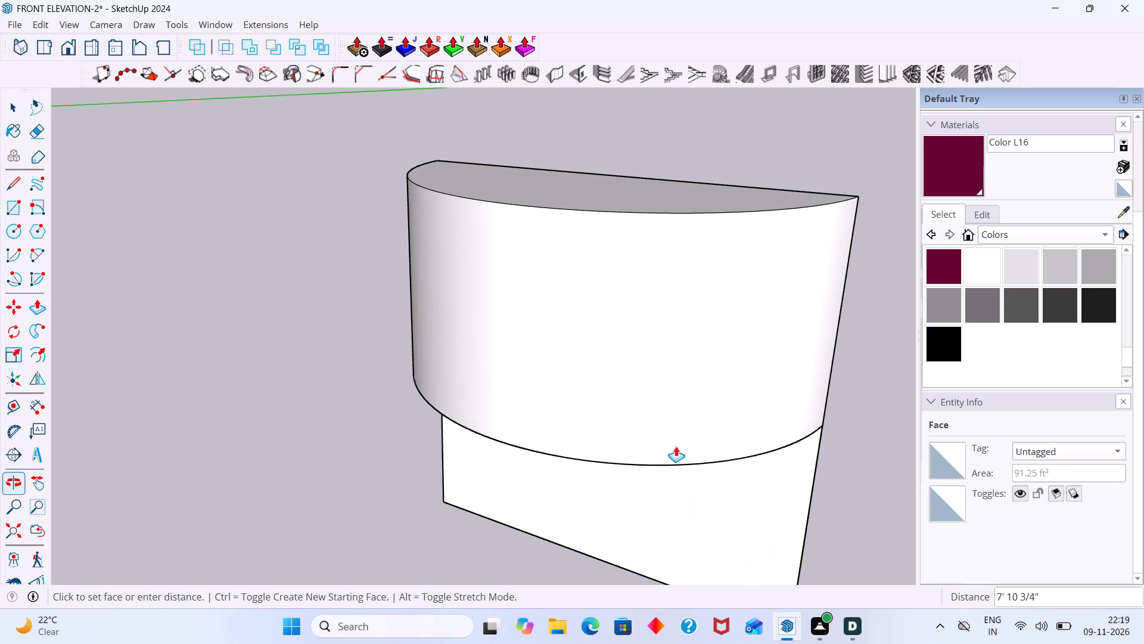
{"action": "scroll", "coordinate": [677, 447], "scroll_direction": "down", "scroll_amount": 7}
{"action": "middle_click_drag", "start_coordinate": [691, 450], "coordinate": [589, 335], "text": "shift"}
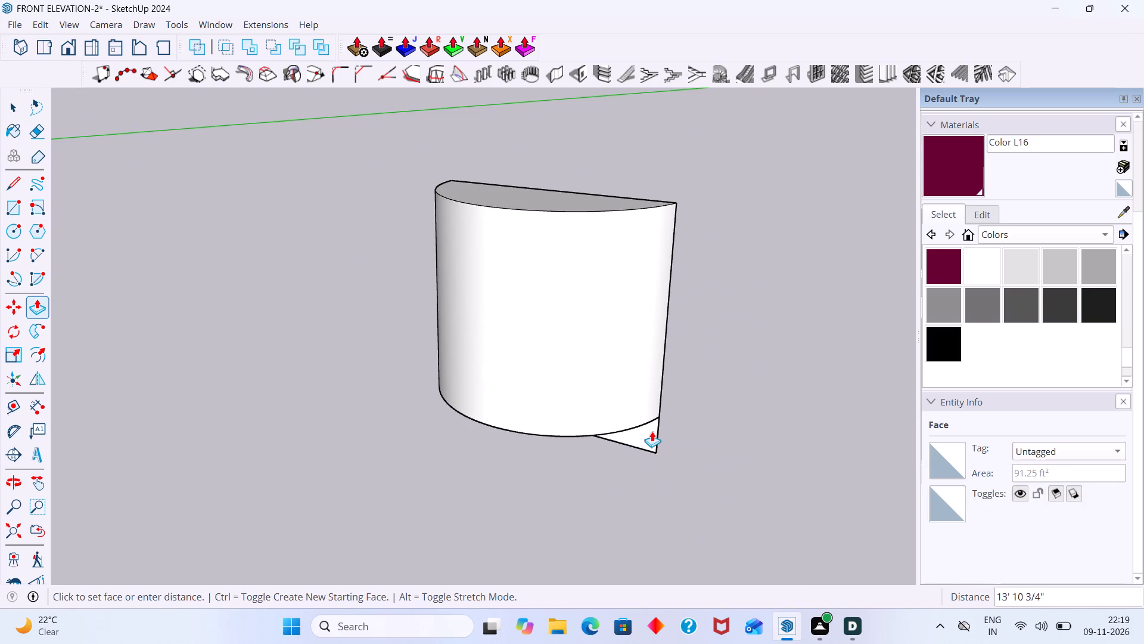
{"action": "middle_click_drag", "start_coordinate": [655, 452], "coordinate": [607, 400]}
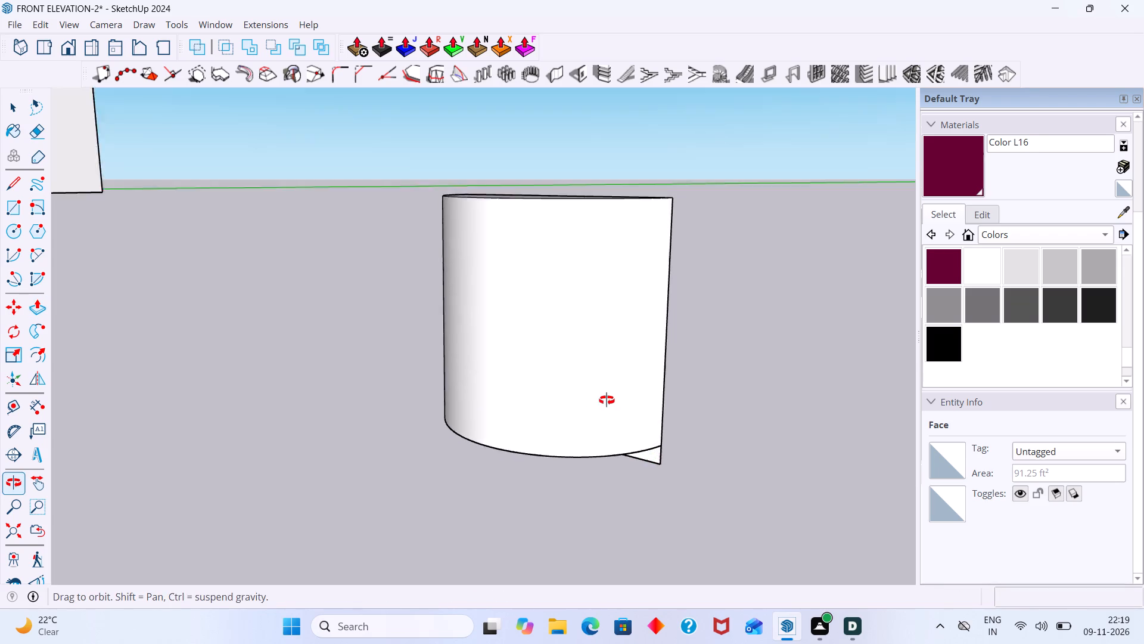
{"action": "middle_click_drag", "start_coordinate": [607, 400], "coordinate": [605, 400]}
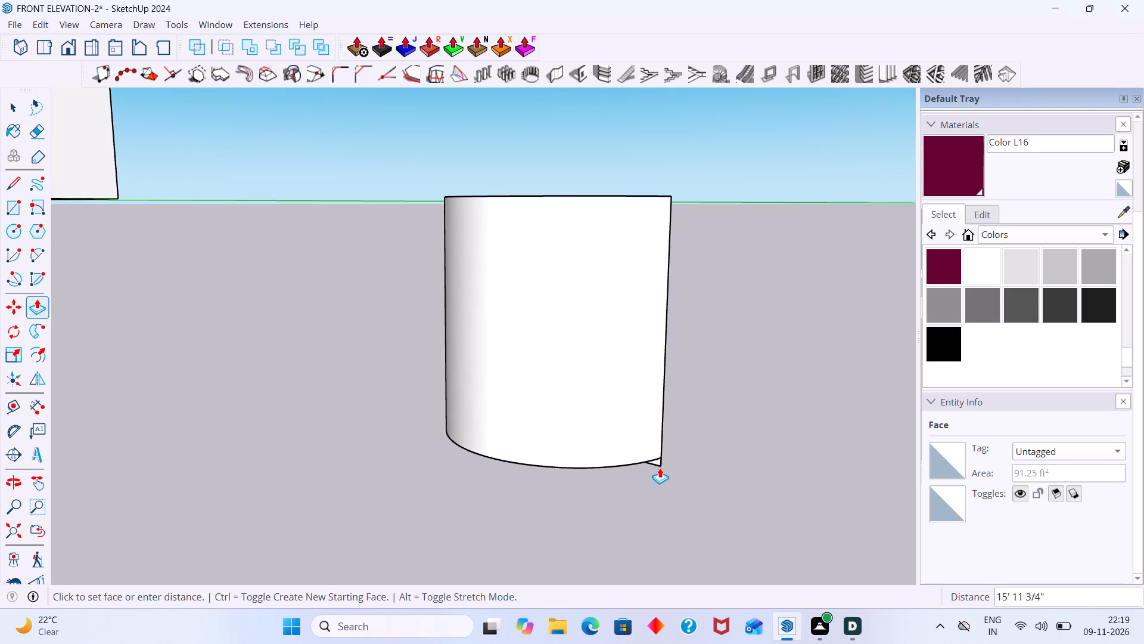
{"action": "left_click", "coordinate": [660, 470]}
{"action": "key", "text": "space"}
{"action": "left_click", "coordinate": [705, 447]}
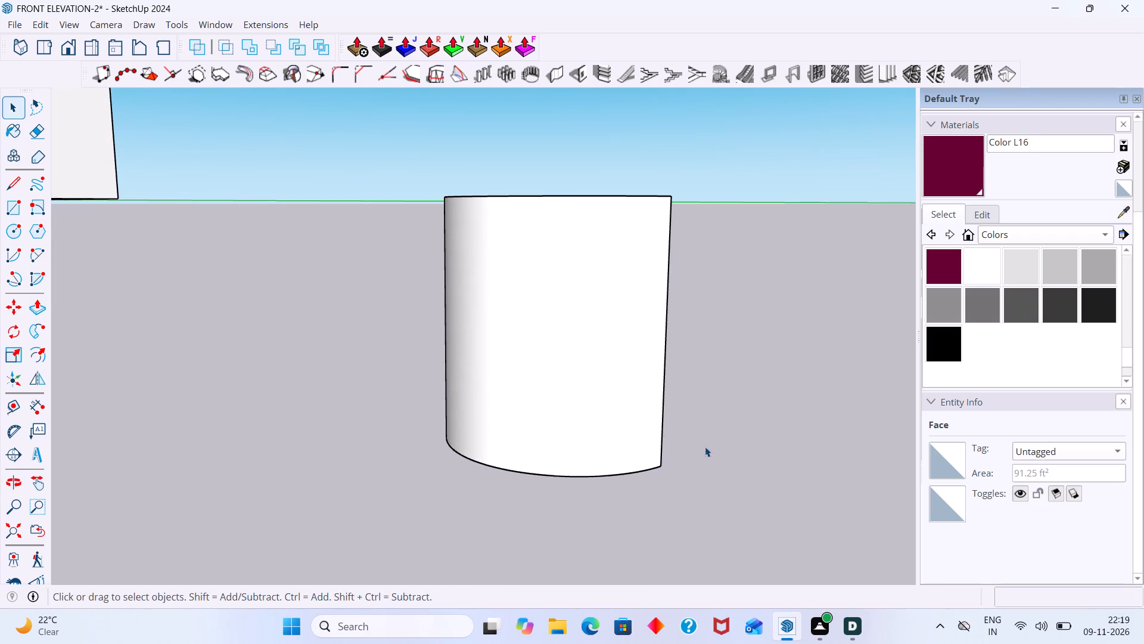
Push/Pull the half-round top face down to the form's bottom corner to close the open flat back.
{"action": "scroll", "coordinate": [694, 434], "scroll_direction": "down", "scroll_amount": 4}
{"action": "middle_click_drag", "start_coordinate": [669, 416], "coordinate": [79, 419]}
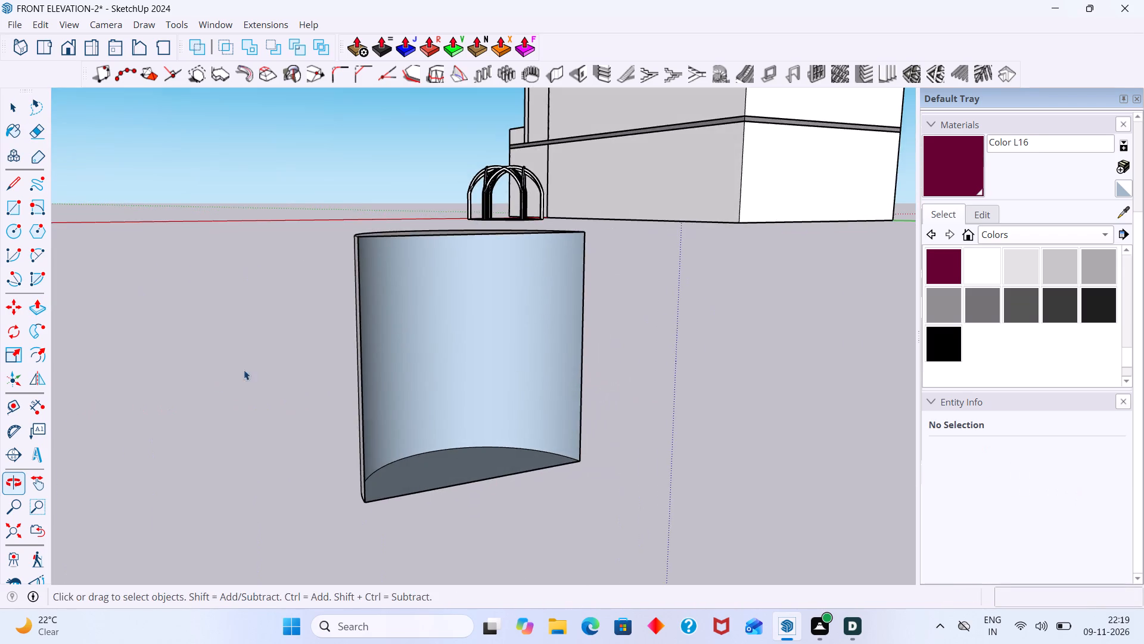
{"action": "middle_click_drag", "start_coordinate": [244, 369], "coordinate": [290, 421]}
{"action": "middle_click_drag", "start_coordinate": [497, 347], "coordinate": [359, 169]}
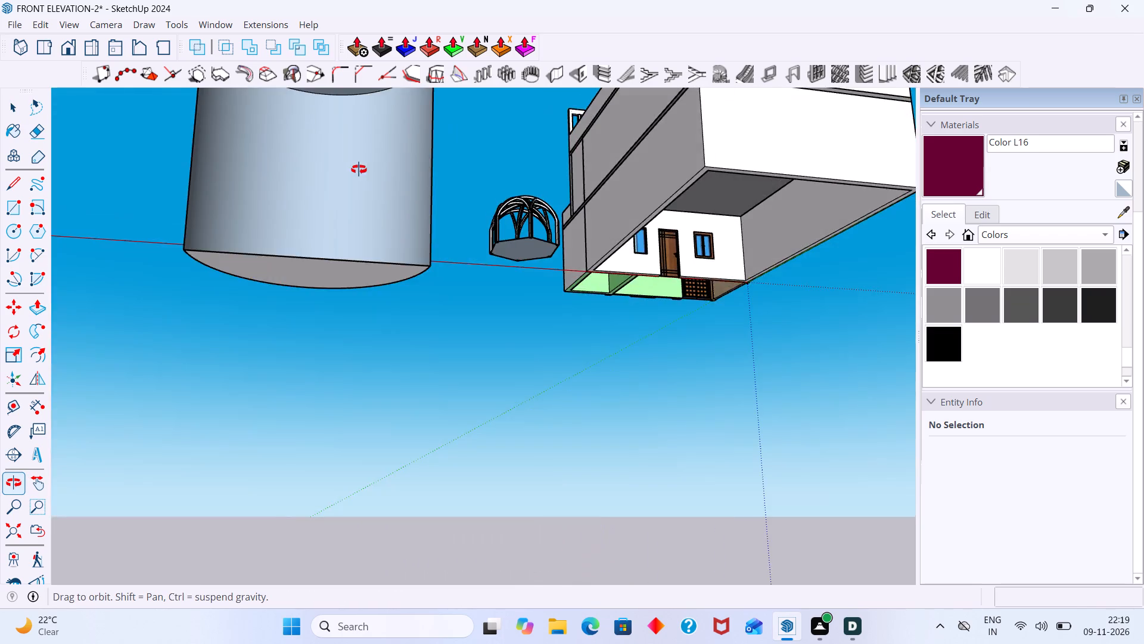
{"action": "middle_click_drag", "start_coordinate": [359, 169], "coordinate": [487, 230]}
{"action": "scroll", "coordinate": [512, 141], "scroll_direction": "up", "scroll_amount": 1}
{"action": "left_click", "coordinate": [512, 138]}
{"action": "key", "text": "p"}
{"action": "left_click", "coordinate": [513, 138]}
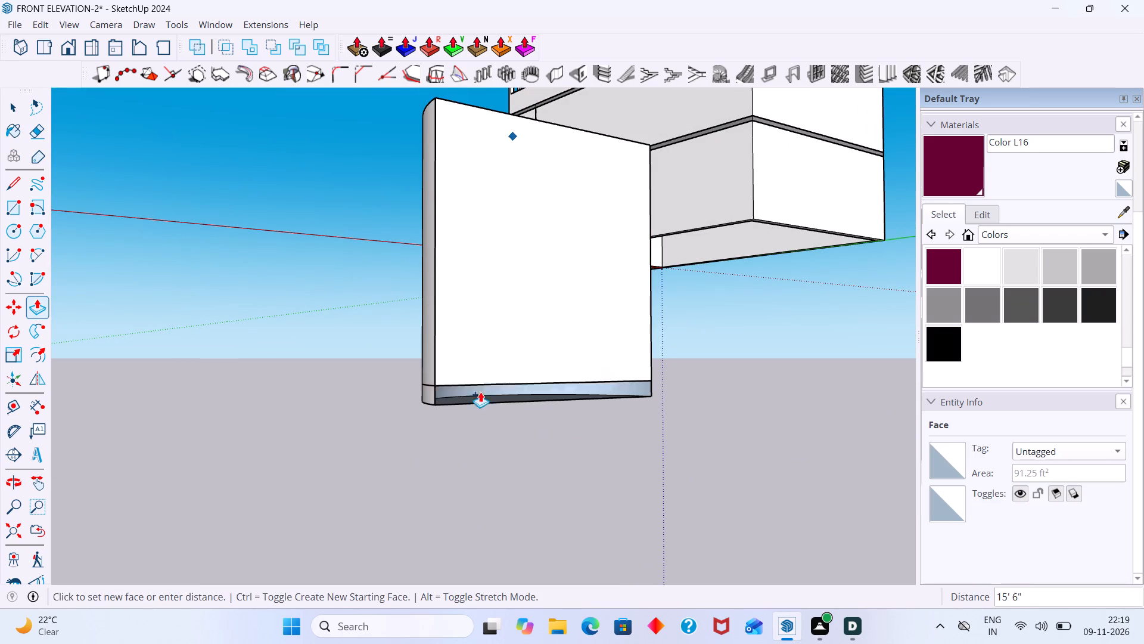
{"action": "left_click", "coordinate": [439, 404]}
{"action": "key", "text": "space"}
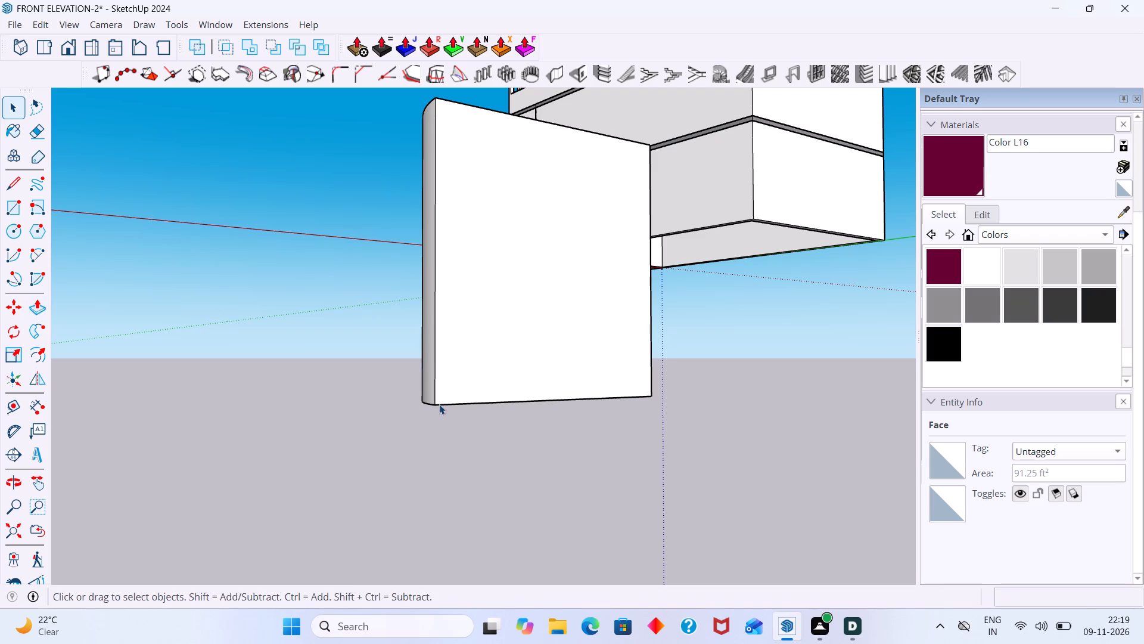
{"action": "middle_click_drag", "start_coordinate": [484, 397], "coordinate": [851, 534]}
{"action": "scroll", "coordinate": [716, 416], "scroll_direction": "down", "scroll_amount": 6}
{"action": "left_click", "coordinate": [720, 411]}
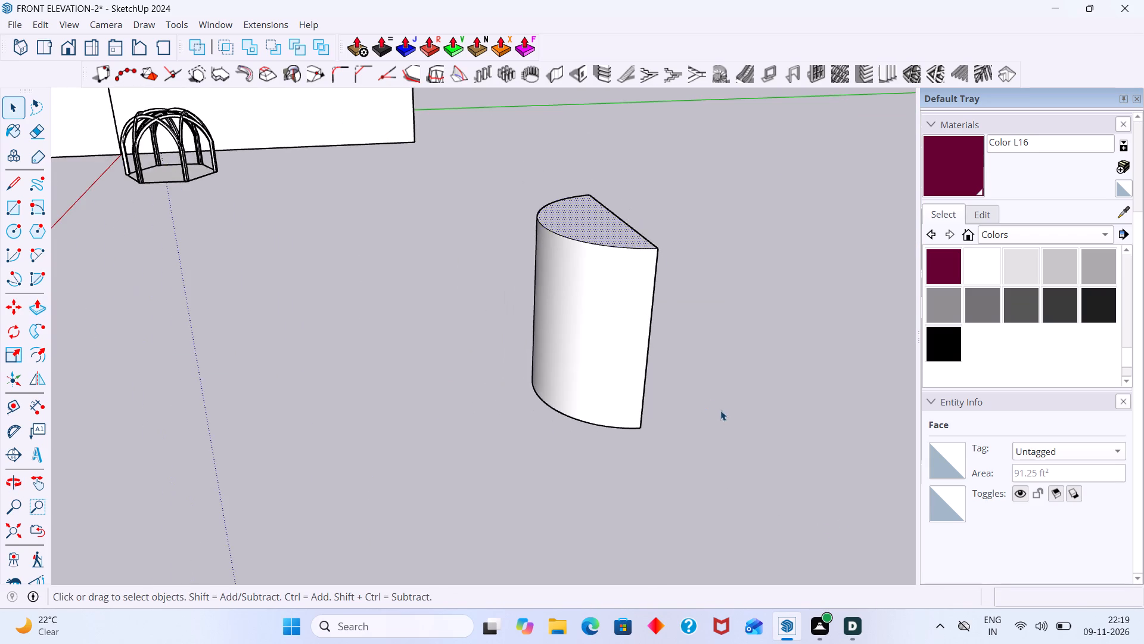
Draw a full-height rectangle about 11 1/2" wide on the curved surface, starting from the bottom corner beside its straight vertical edge.
{"action": "scroll", "coordinate": [714, 408], "scroll_direction": "down", "scroll_amount": 3}
{"action": "middle_click_drag", "start_coordinate": [711, 408], "coordinate": [969, 438]}
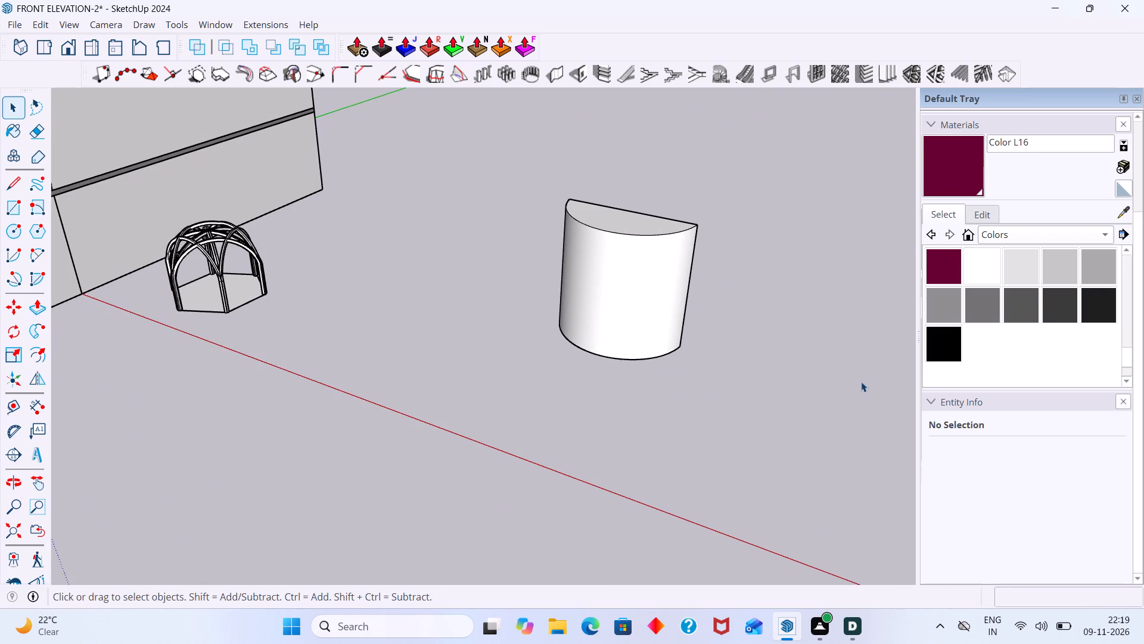
{"action": "middle_click_drag", "start_coordinate": [572, 267], "coordinate": [702, 289]}
{"action": "scroll", "coordinate": [511, 223], "scroll_direction": "up", "scroll_amount": 3}
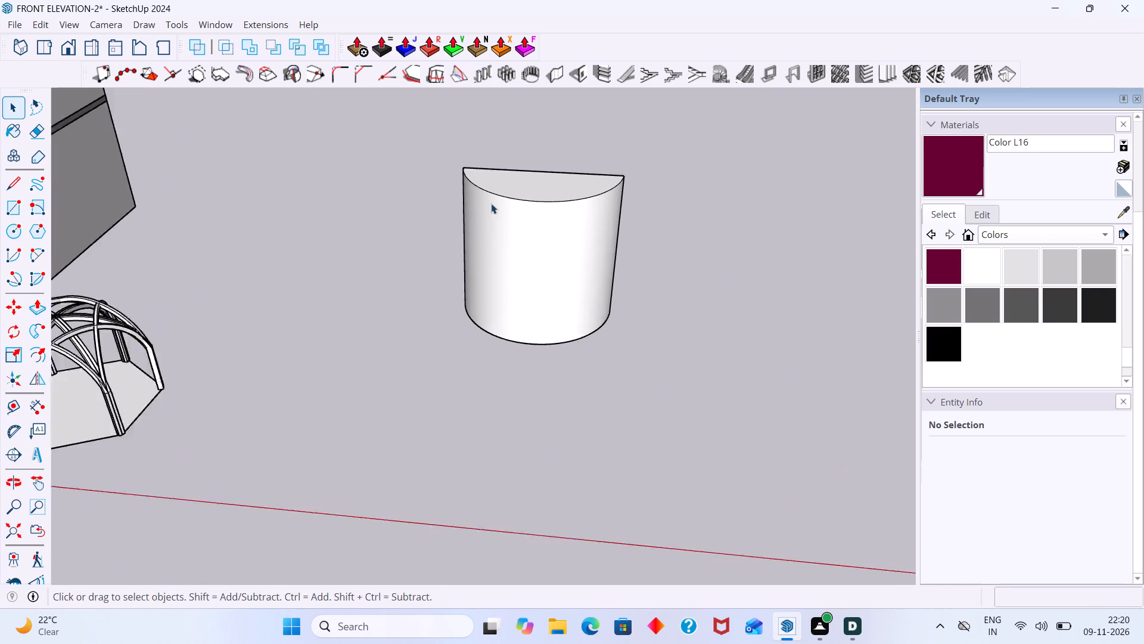
{"action": "scroll", "coordinate": [491, 203], "scroll_direction": "up", "scroll_amount": 1}
{"action": "middle_click_drag", "start_coordinate": [495, 197], "coordinate": [531, 197]}
{"action": "scroll", "coordinate": [478, 188], "scroll_direction": "up", "scroll_amount": 3}
{"action": "middle_click_drag", "start_coordinate": [464, 191], "coordinate": [677, 192]}
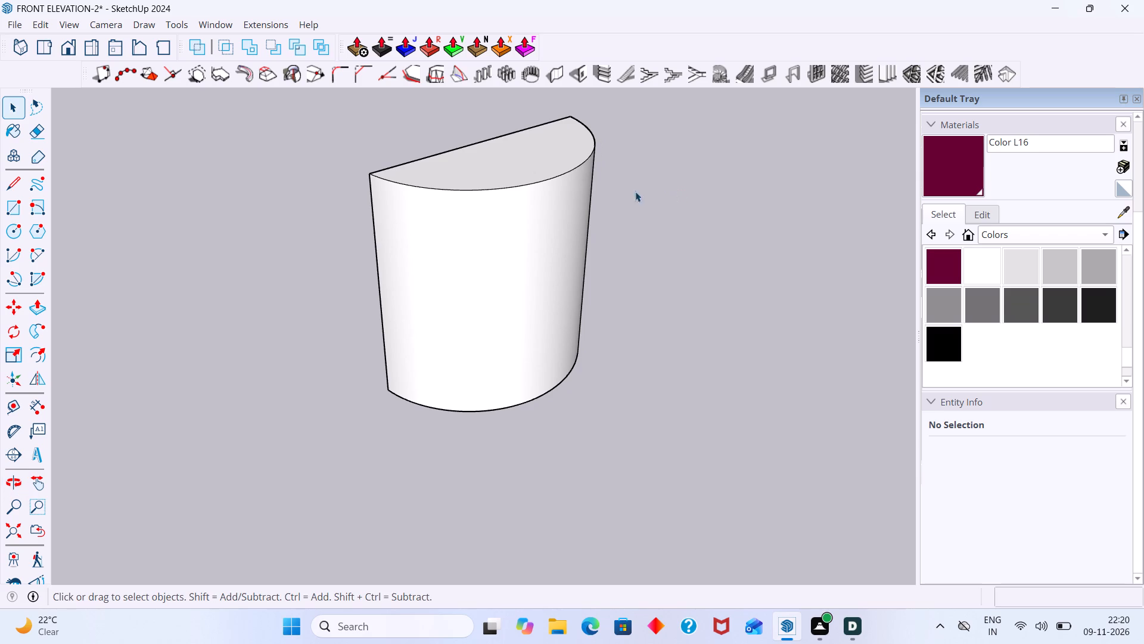
{"action": "double_click", "coordinate": [468, 371]}
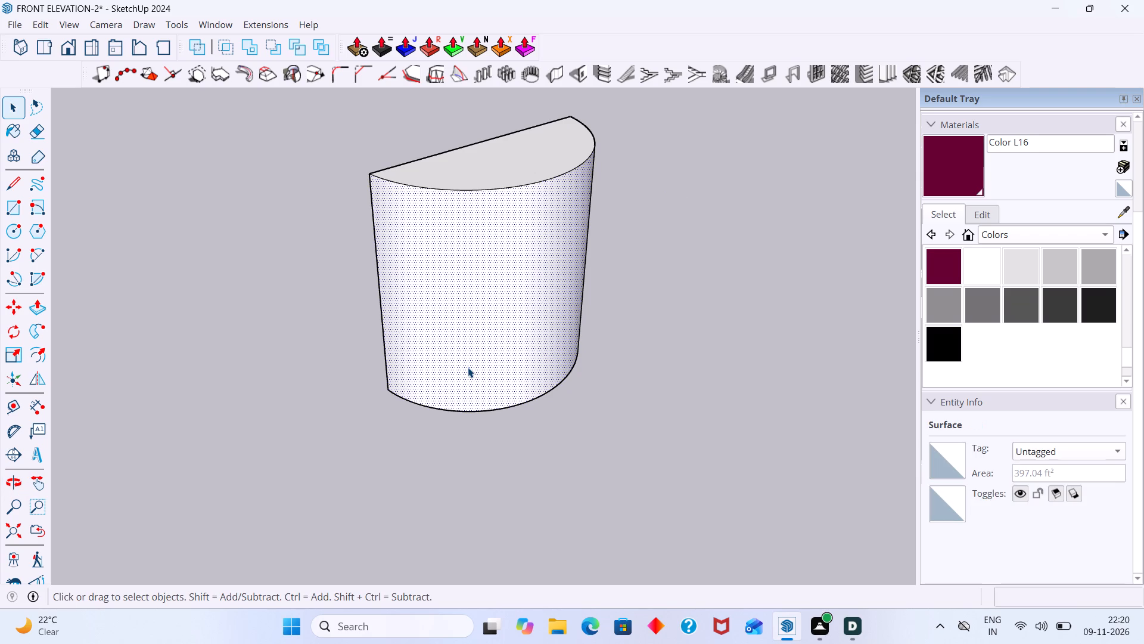
{"action": "key", "text": "r"}
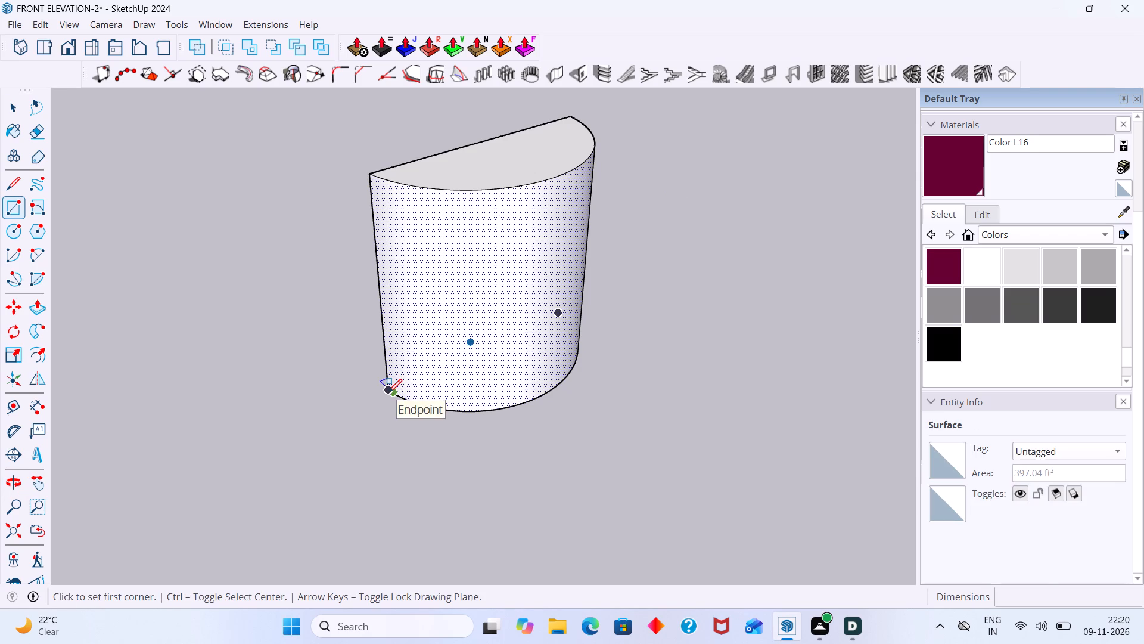
{"action": "left_click", "coordinate": [388, 392]}
{"action": "scroll", "coordinate": [403, 395], "scroll_direction": "up", "scroll_amount": 7}
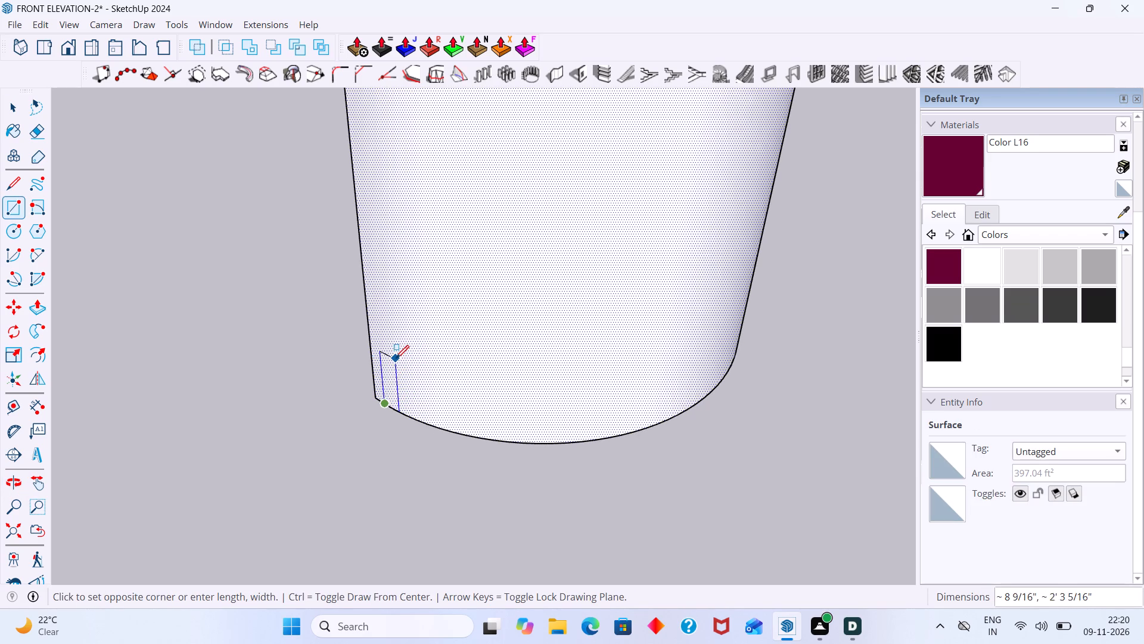
{"action": "key", "text": "Escape"}
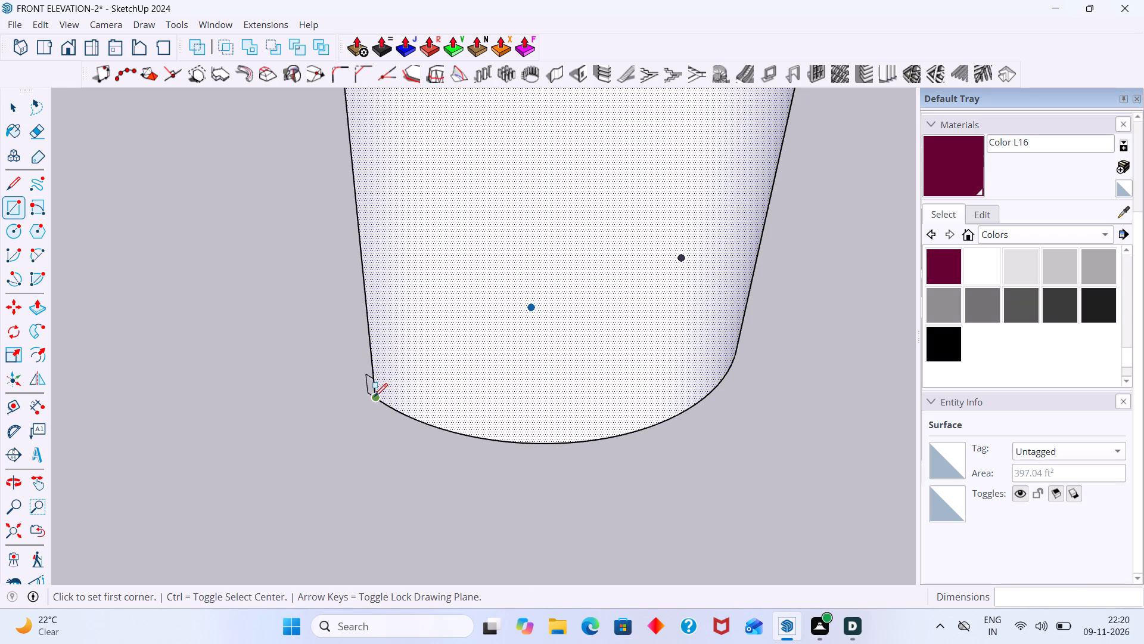
{"action": "left_click", "coordinate": [374, 397]}
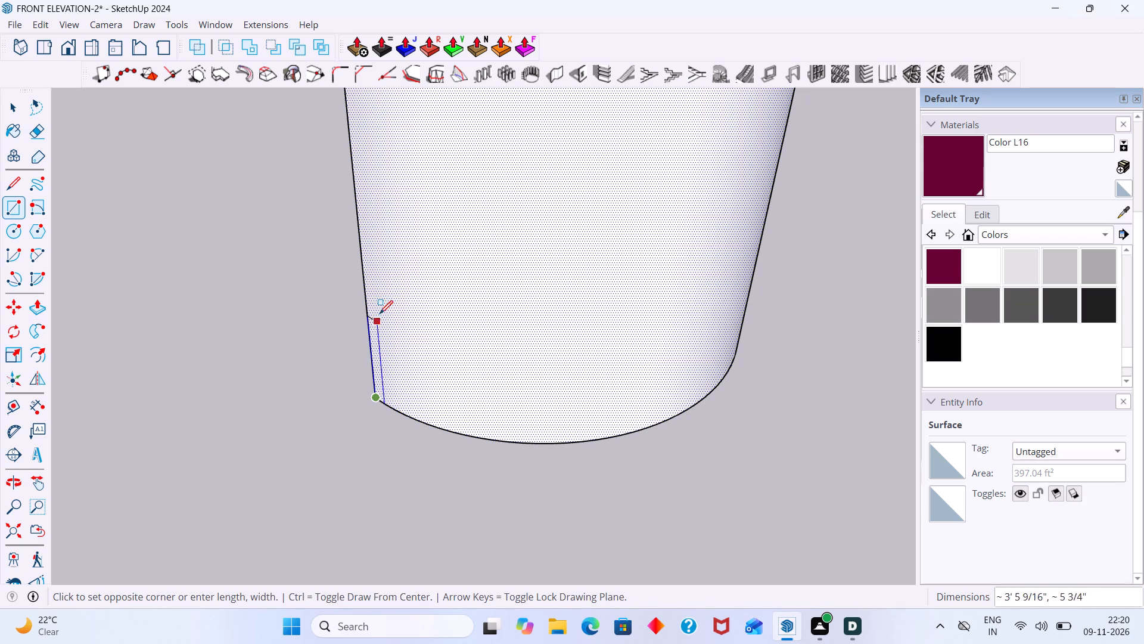
{"action": "scroll", "coordinate": [380, 205], "scroll_direction": "down", "scroll_amount": 8}
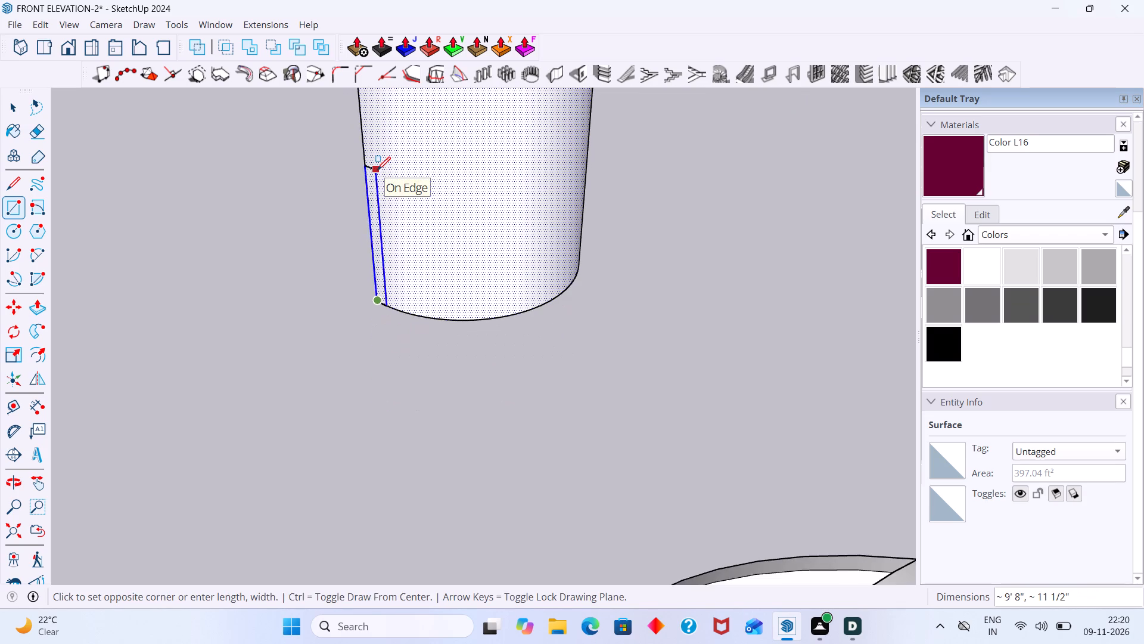
{"action": "middle_click_drag", "start_coordinate": [377, 170], "coordinate": [387, 385], "text": "shift"}
{"action": "scroll", "coordinate": [376, 286], "scroll_direction": "up", "scroll_amount": 4}
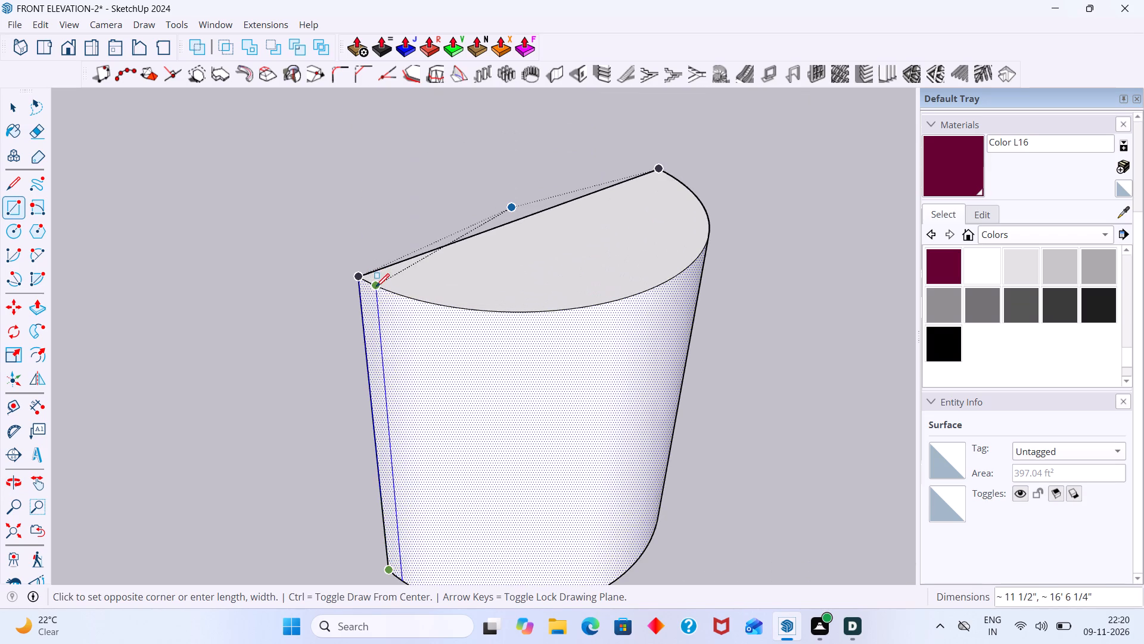
{"action": "left_click", "coordinate": [376, 287]}
{"action": "key", "text": "space"}
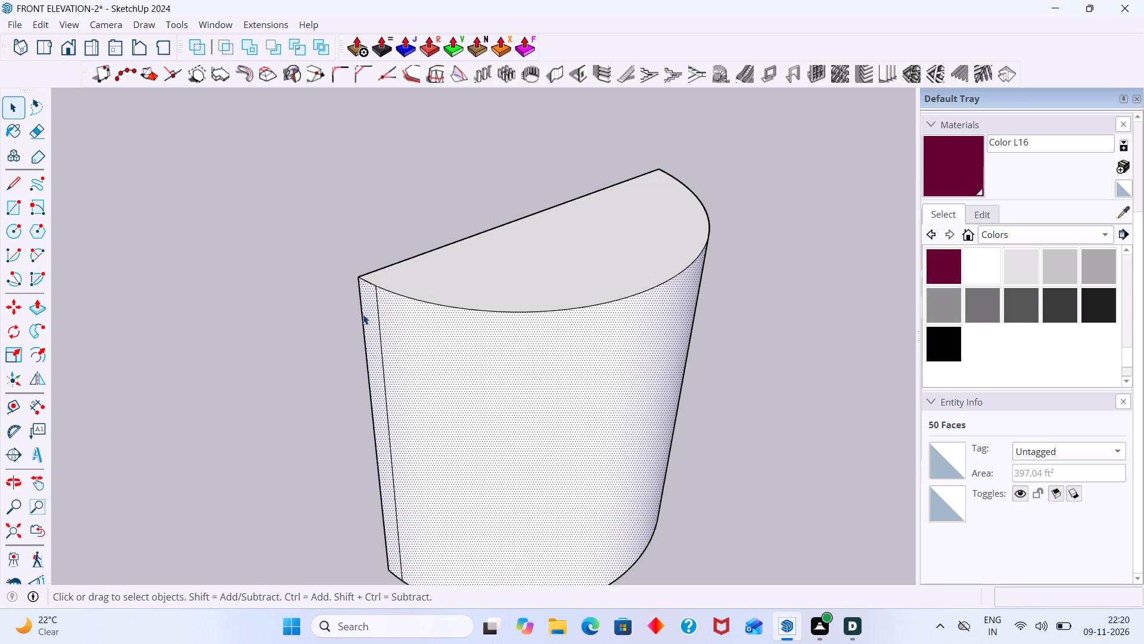
Group the narrow vertical strip face with its edges and open the group for editing.
{"action": "double_click", "coordinate": [372, 318]}
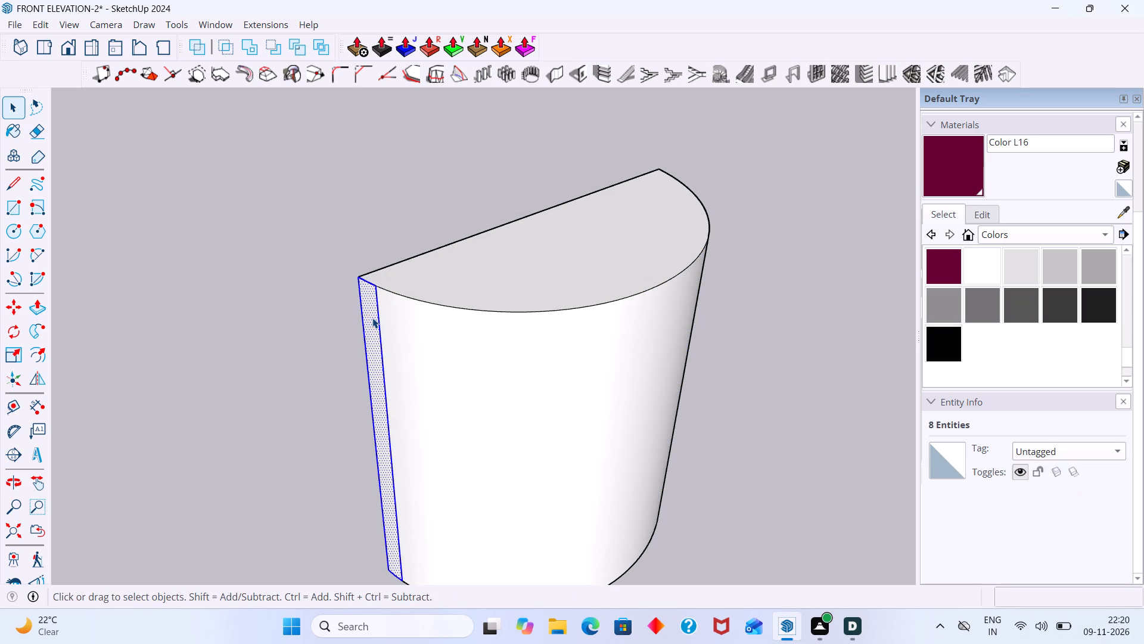
{"action": "right_click", "coordinate": [372, 318]}
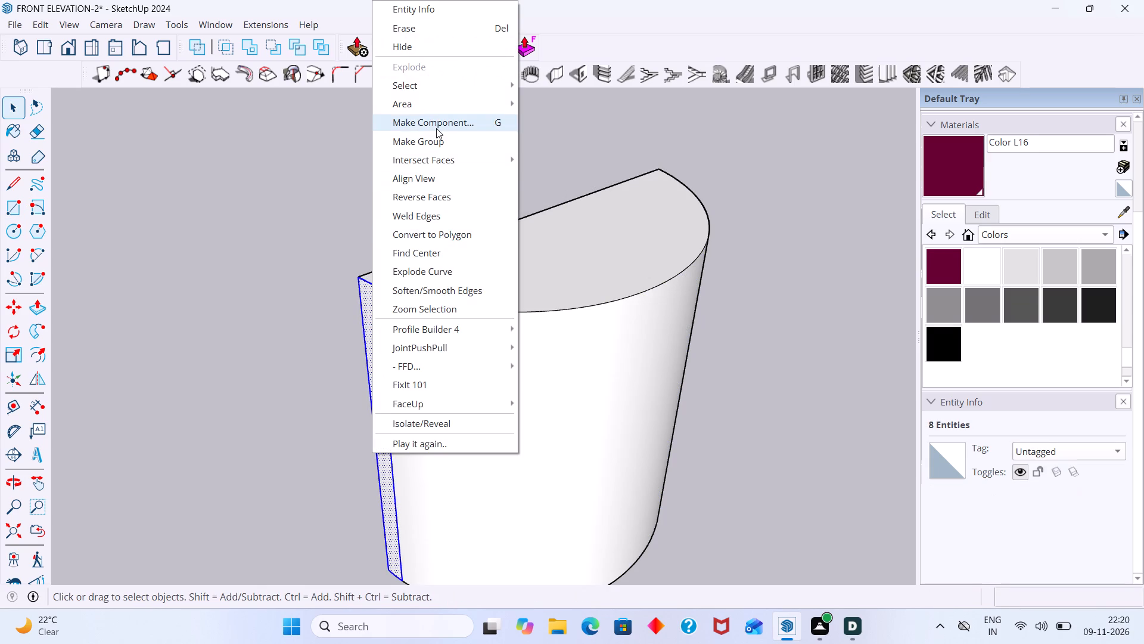
{"action": "left_click", "coordinate": [434, 146]}
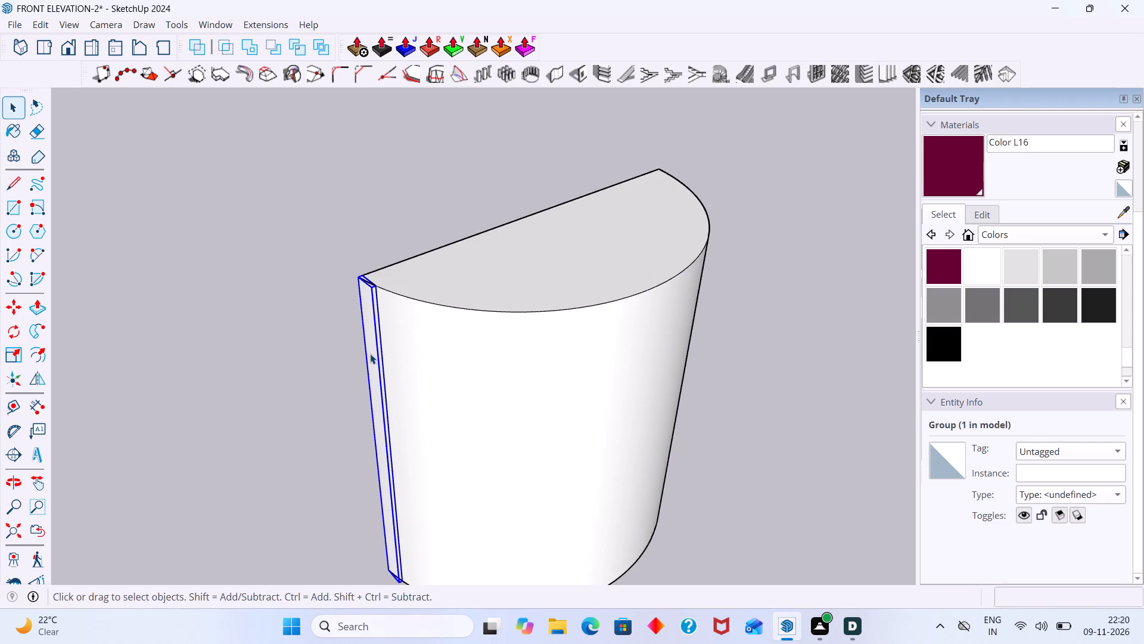
{"action": "double_click", "coordinate": [370, 354]}
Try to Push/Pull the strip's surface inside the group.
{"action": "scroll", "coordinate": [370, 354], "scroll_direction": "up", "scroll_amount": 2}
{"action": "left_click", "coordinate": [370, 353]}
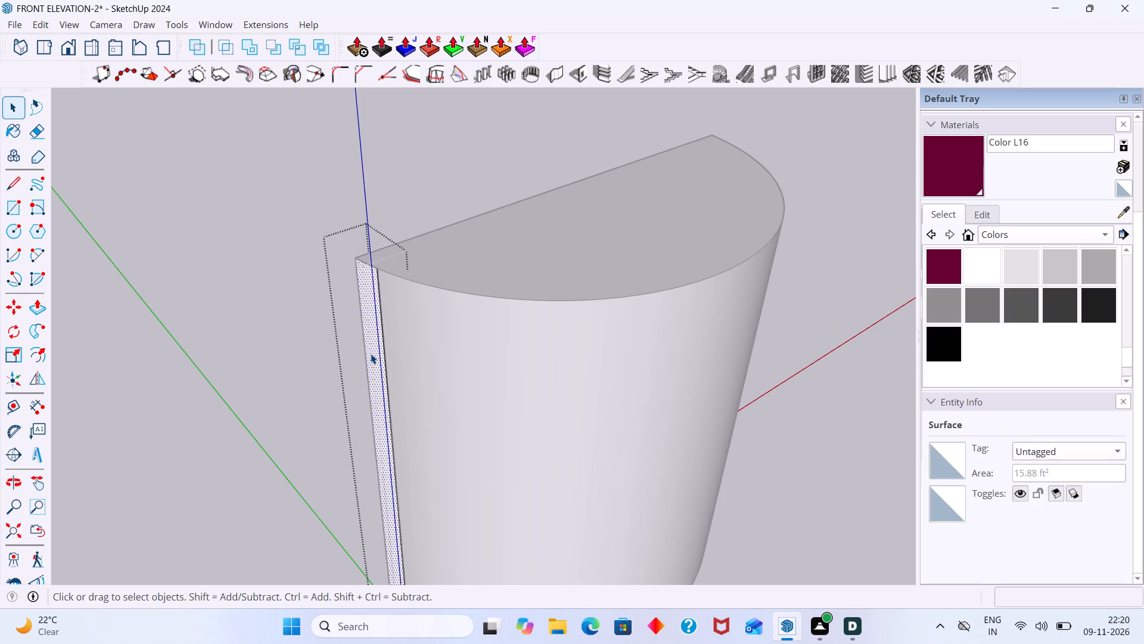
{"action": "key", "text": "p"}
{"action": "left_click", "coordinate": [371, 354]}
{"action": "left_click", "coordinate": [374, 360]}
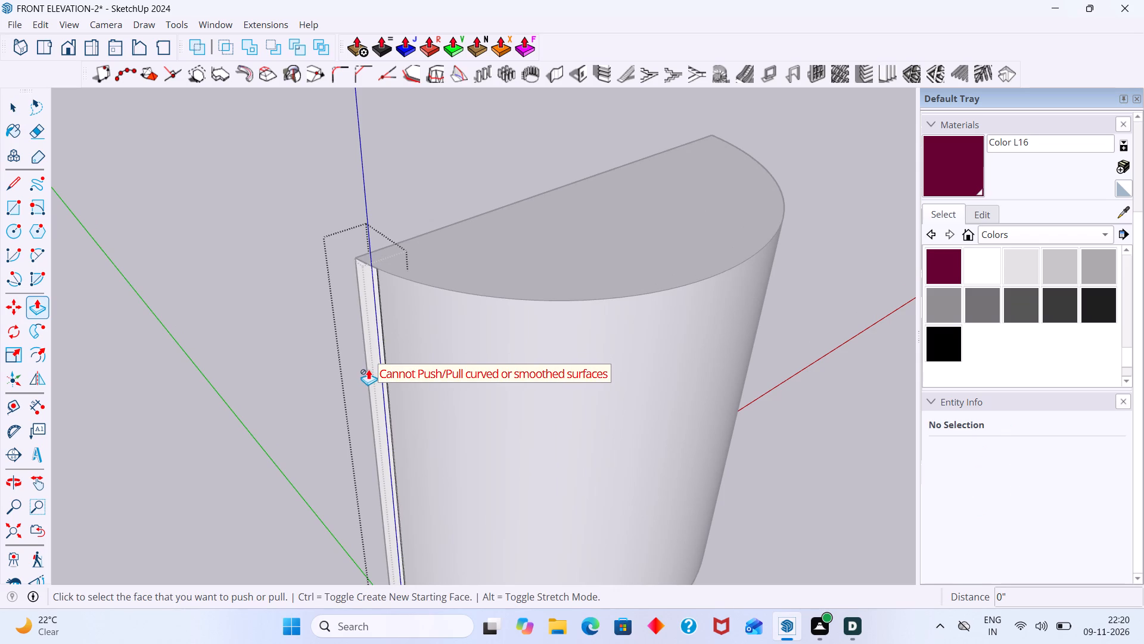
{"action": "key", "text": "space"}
Thicken the strip's surface outward by 18 mm with Round Push Pull and leave the group.
{"action": "left_click", "coordinate": [433, 48]}
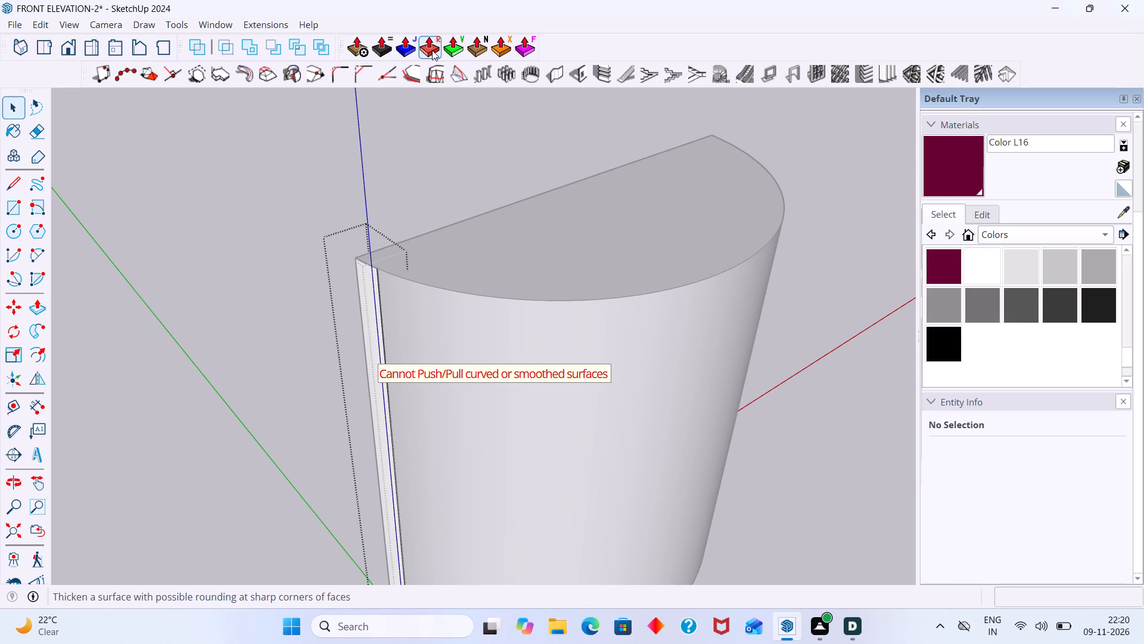
{"action": "scroll", "coordinate": [374, 324], "scroll_direction": "up", "scroll_amount": 2}
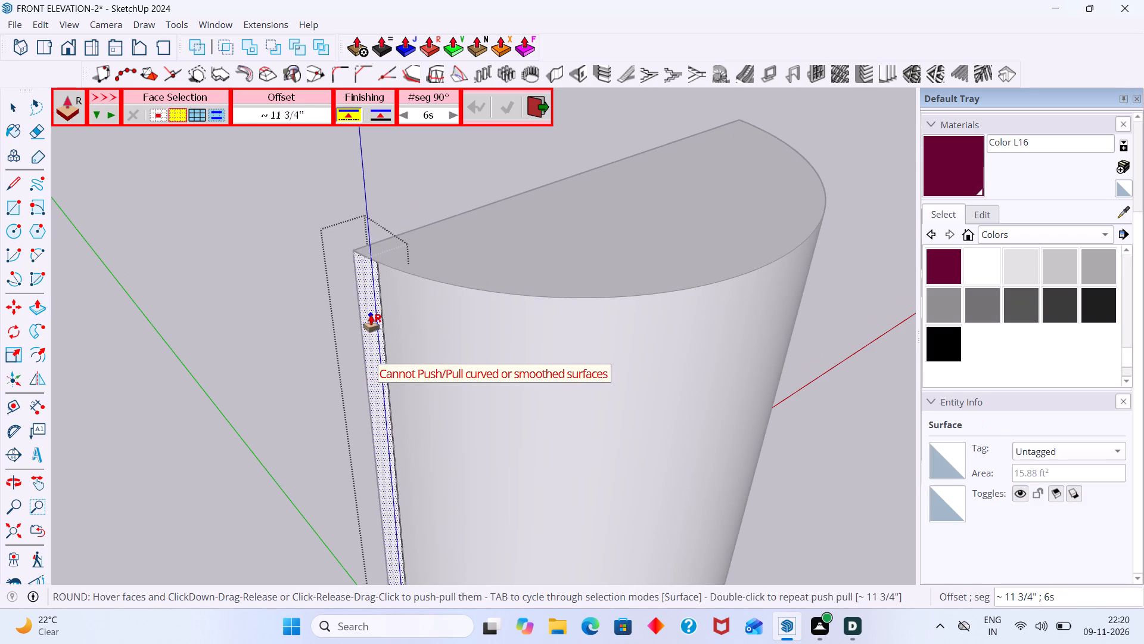
{"action": "left_click", "coordinate": [371, 315]}
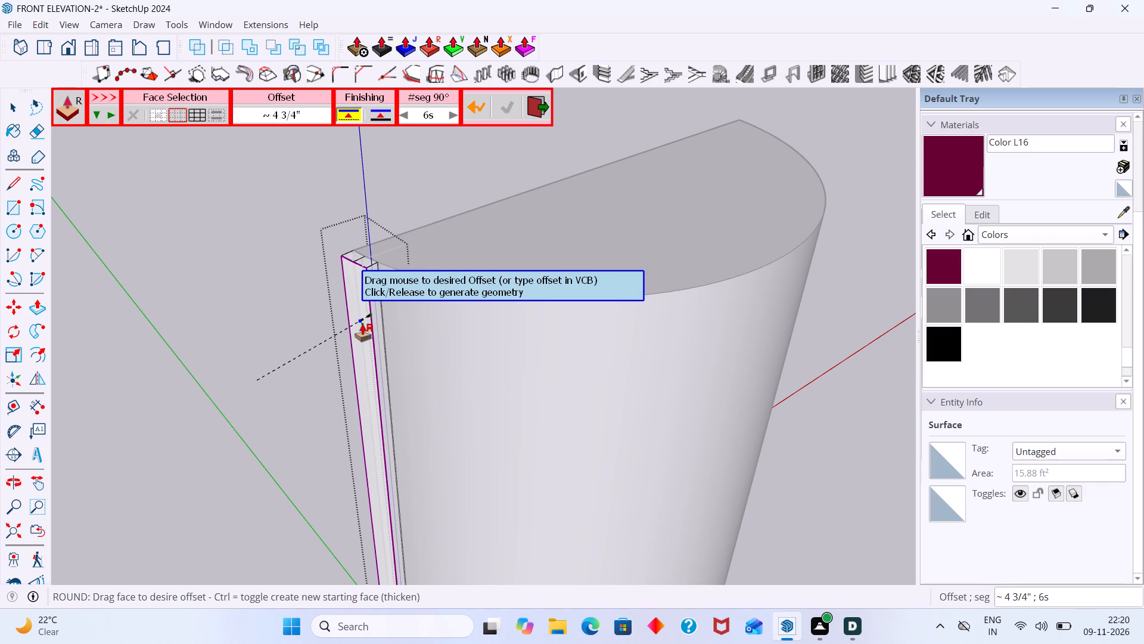
{"action": "type", "text": "18mm"}
{"action": "key", "text": "Return"}
{"action": "key", "text": "space"}
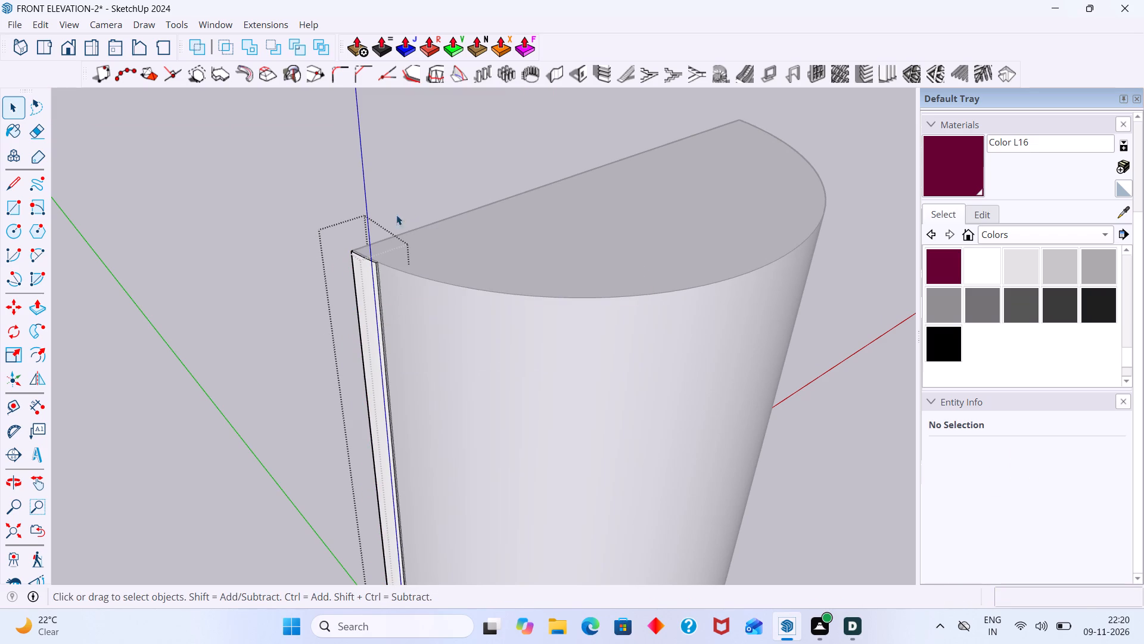
{"action": "left_click", "coordinate": [397, 194]}
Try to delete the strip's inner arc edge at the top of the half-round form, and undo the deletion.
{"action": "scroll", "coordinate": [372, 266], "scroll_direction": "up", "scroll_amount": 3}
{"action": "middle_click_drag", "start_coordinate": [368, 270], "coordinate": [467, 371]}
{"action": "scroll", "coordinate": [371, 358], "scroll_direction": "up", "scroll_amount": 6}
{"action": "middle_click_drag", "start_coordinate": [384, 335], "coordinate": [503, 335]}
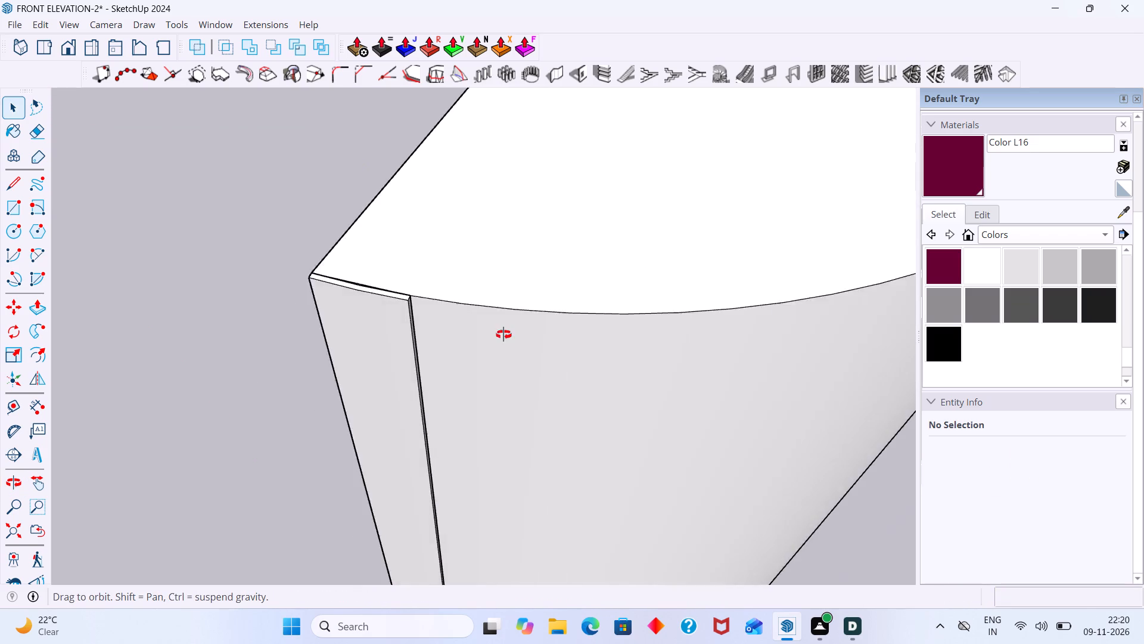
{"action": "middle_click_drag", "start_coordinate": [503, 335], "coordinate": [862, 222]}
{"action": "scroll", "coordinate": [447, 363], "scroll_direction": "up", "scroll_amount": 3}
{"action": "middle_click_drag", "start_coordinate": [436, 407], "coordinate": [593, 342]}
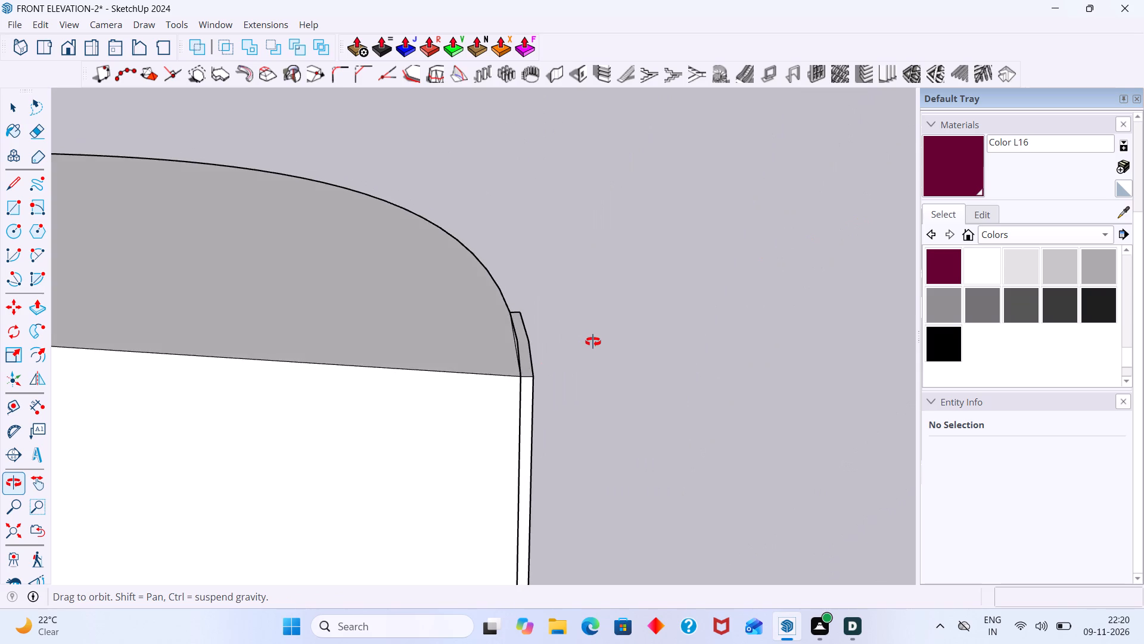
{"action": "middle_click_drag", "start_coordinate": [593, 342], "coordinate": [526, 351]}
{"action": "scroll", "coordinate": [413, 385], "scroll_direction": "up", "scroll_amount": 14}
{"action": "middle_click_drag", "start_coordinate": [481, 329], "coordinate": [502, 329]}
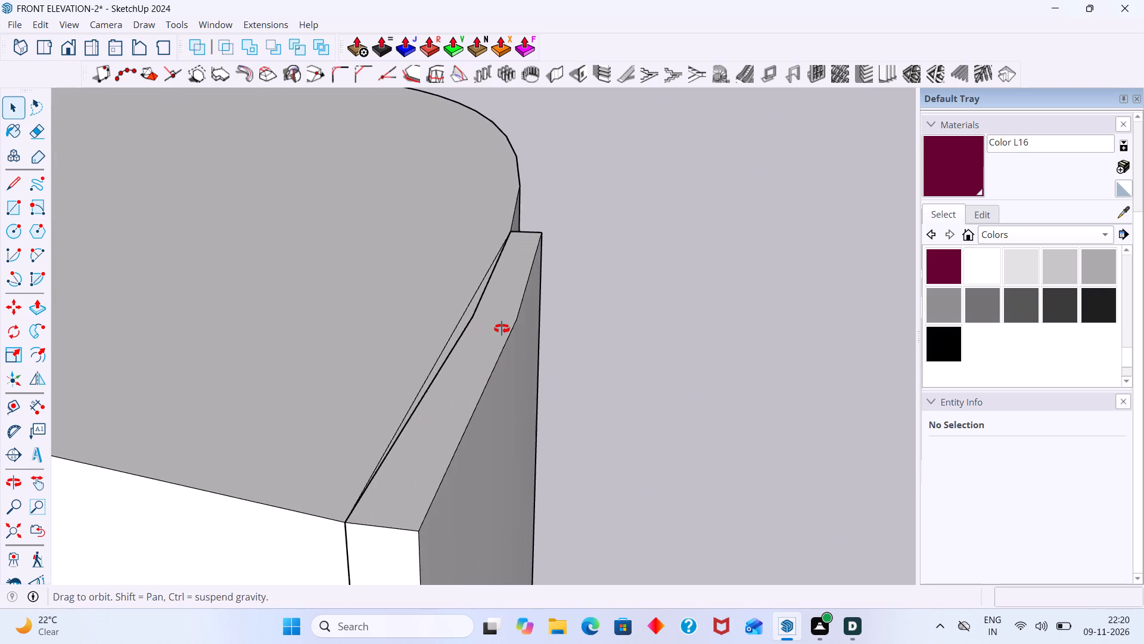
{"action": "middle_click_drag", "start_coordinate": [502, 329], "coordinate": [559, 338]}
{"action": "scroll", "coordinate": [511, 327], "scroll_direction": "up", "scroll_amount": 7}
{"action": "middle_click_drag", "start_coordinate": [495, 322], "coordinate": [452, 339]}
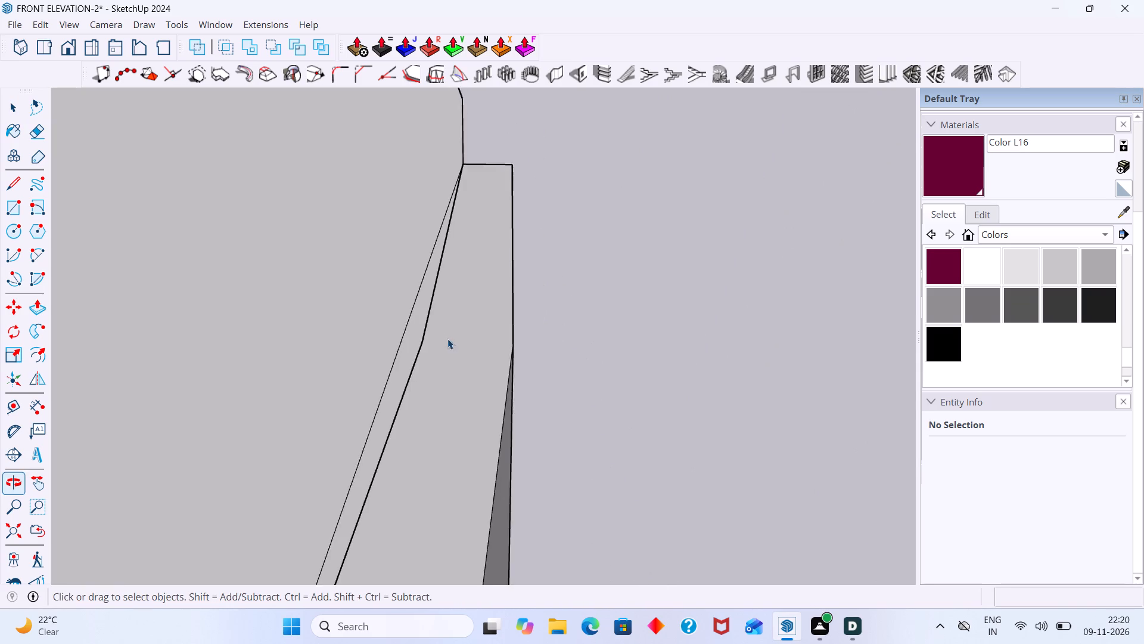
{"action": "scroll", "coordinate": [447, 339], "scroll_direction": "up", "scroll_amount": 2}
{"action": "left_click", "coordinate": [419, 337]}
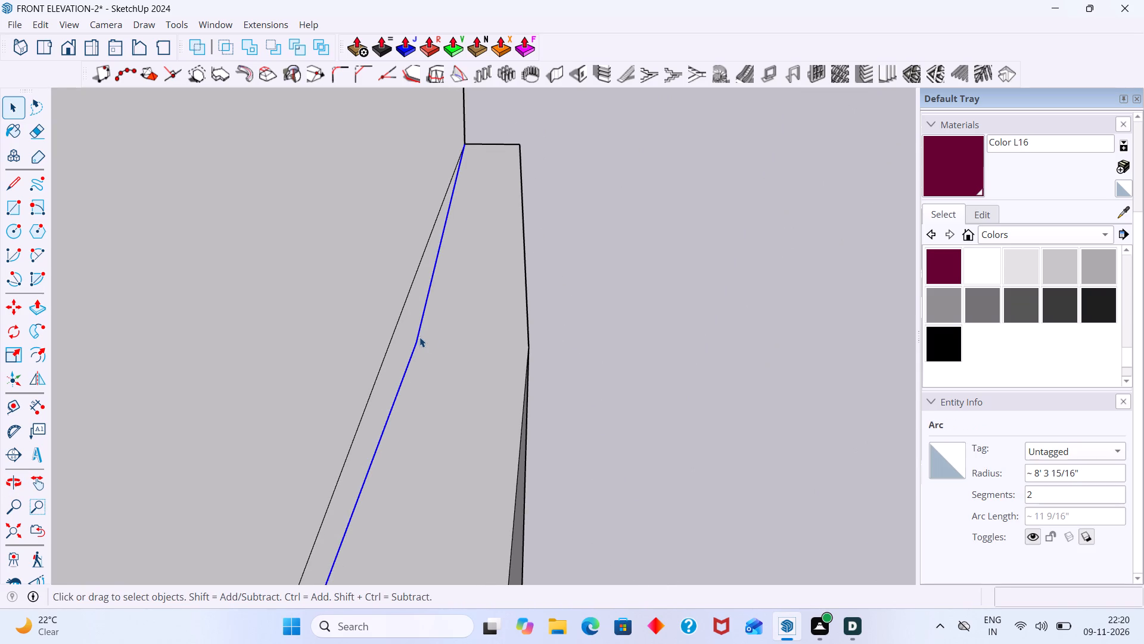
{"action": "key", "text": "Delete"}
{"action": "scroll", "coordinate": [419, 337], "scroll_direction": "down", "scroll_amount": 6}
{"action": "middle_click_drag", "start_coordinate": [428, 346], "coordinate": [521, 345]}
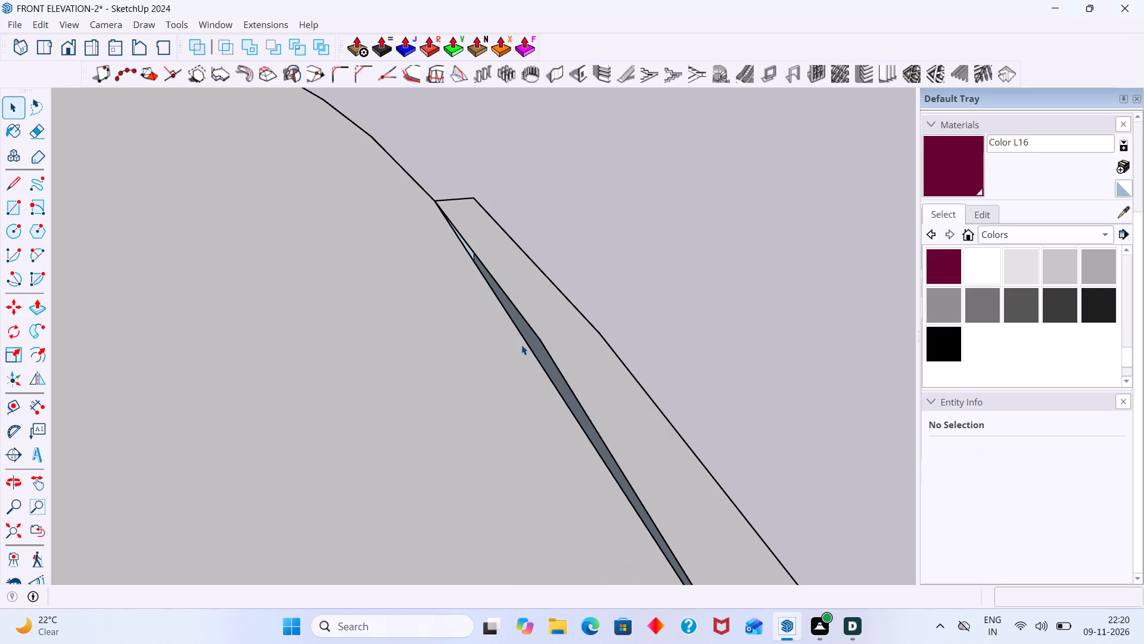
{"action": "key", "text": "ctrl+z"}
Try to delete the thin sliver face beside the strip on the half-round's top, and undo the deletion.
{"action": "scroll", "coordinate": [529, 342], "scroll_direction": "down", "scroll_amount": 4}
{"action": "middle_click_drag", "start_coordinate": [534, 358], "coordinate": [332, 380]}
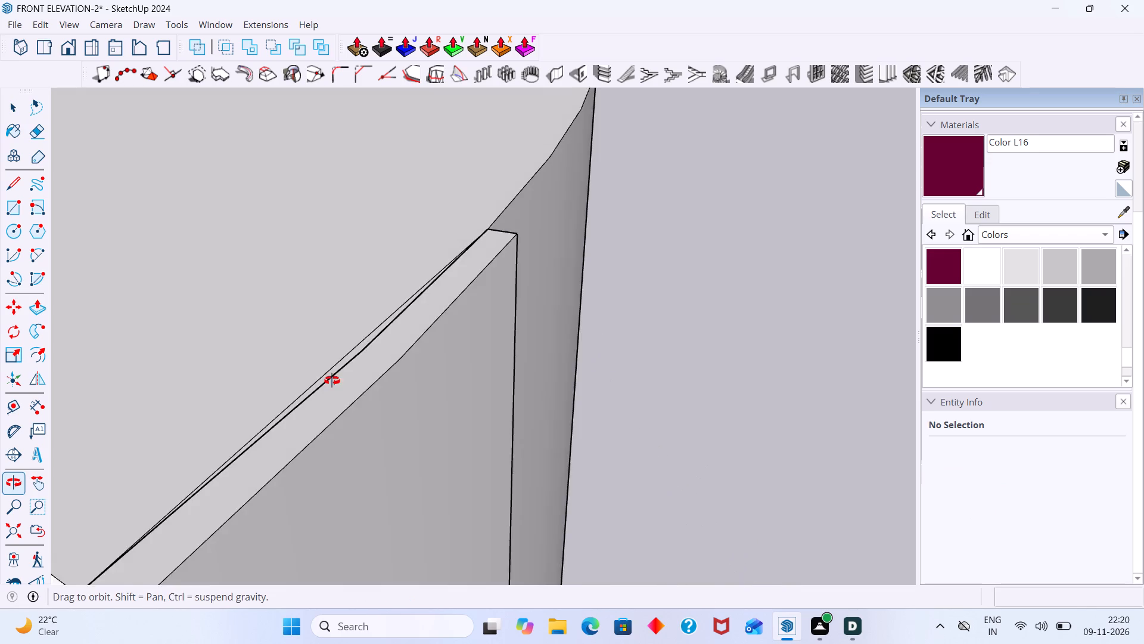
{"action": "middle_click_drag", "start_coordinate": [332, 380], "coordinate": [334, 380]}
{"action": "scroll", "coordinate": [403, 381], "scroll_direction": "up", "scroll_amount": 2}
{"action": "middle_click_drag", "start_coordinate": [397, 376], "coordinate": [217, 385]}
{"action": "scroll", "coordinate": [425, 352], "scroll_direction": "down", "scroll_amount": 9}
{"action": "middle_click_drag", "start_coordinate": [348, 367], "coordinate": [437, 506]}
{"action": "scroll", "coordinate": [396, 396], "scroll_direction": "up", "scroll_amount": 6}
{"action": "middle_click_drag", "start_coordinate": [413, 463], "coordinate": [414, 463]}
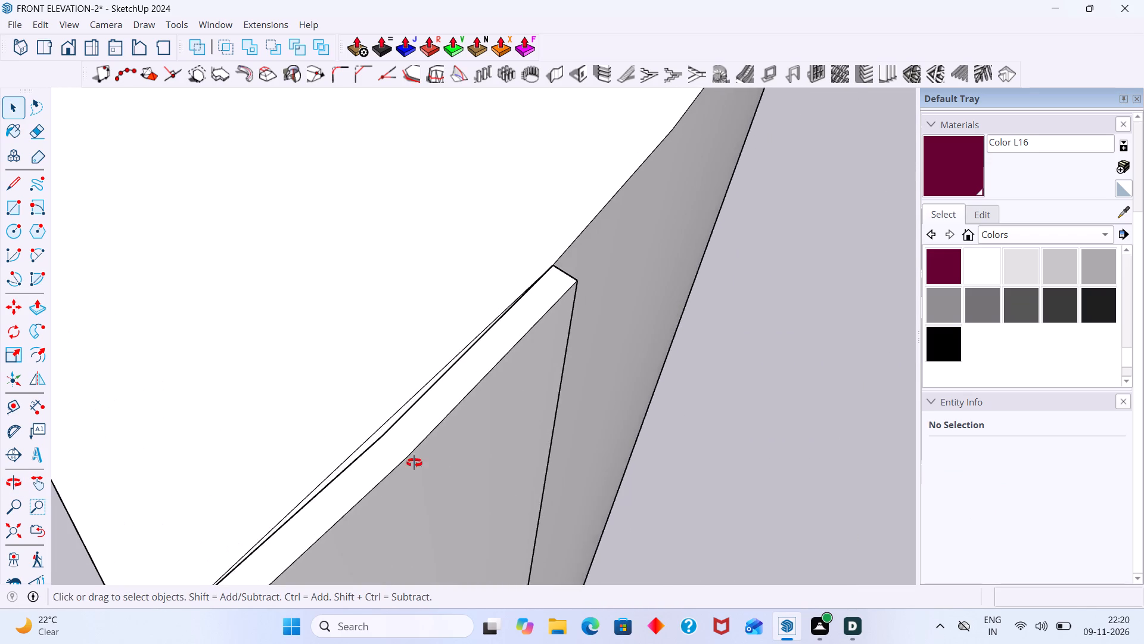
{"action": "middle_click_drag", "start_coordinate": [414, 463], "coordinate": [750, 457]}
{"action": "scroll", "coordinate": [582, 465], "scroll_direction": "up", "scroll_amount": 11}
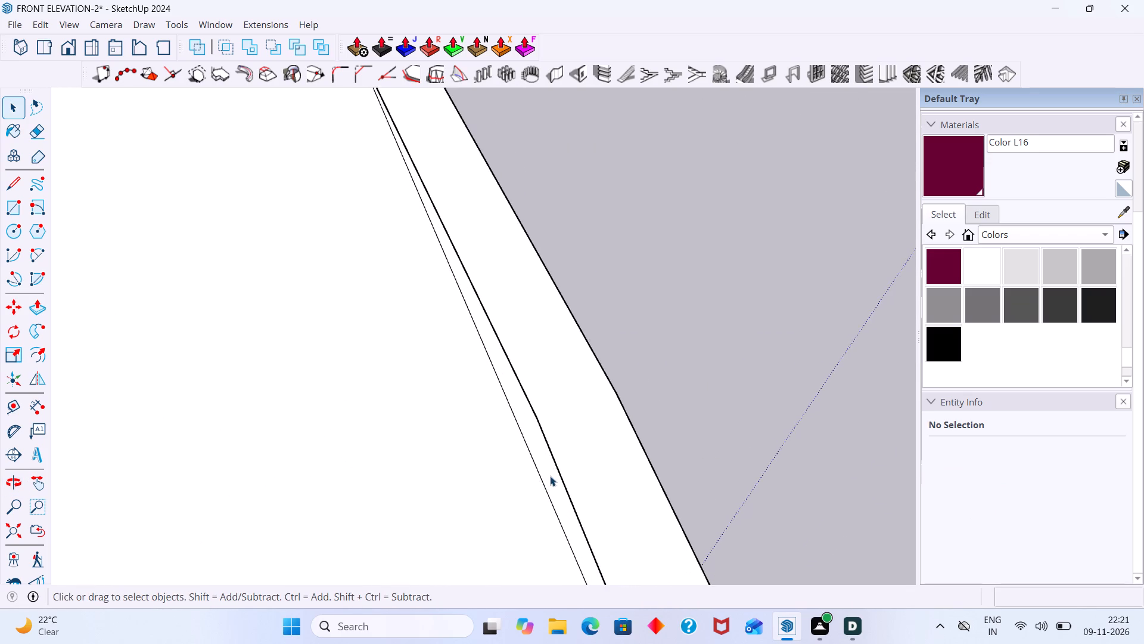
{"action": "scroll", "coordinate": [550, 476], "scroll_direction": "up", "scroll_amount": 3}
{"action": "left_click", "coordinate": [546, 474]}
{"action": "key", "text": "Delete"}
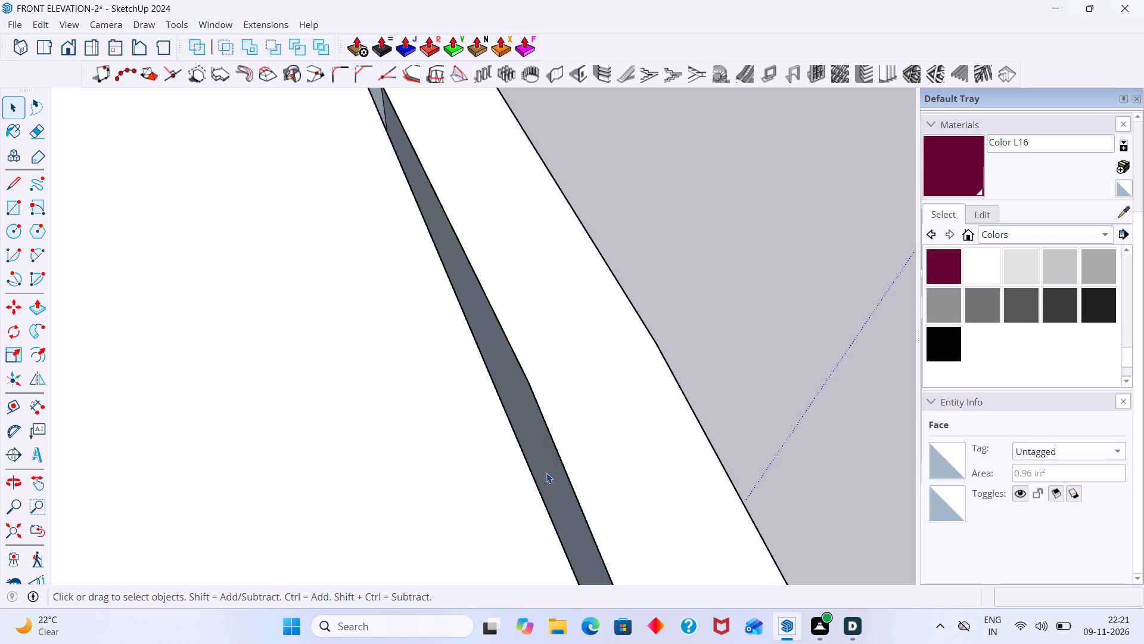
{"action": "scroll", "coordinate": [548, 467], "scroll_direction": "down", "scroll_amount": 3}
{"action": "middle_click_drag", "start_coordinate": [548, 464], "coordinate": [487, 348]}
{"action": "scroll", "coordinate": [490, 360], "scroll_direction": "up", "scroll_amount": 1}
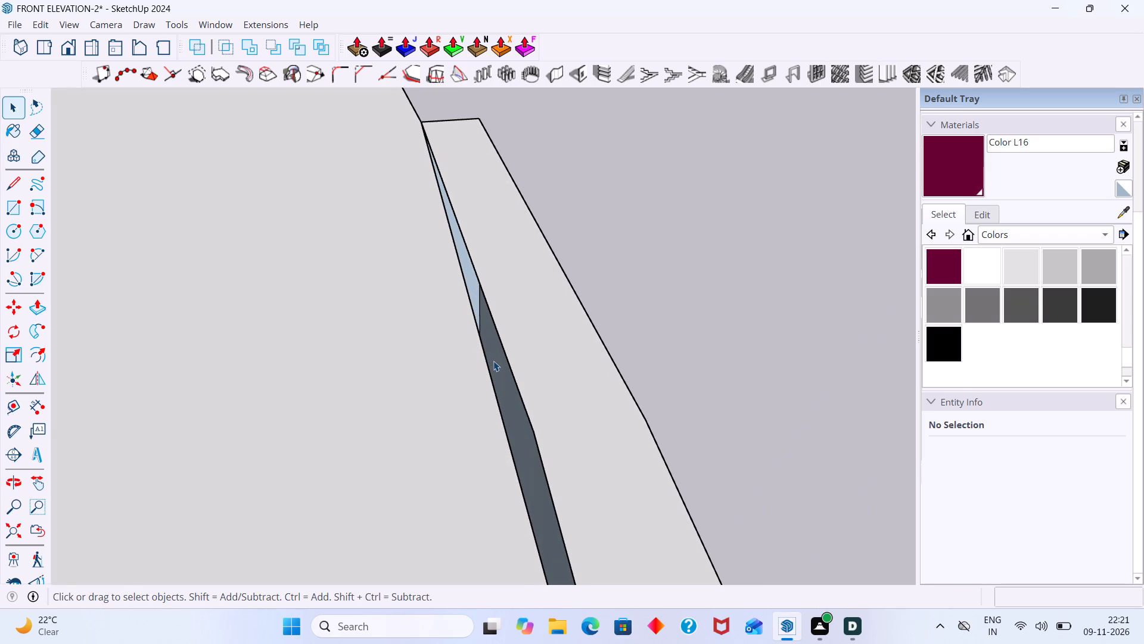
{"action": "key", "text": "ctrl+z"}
Copy the half-round's curved top edge straight up by about 2 9/16".
{"action": "scroll", "coordinate": [493, 361], "scroll_direction": "down", "scroll_amount": 6}
{"action": "middle_click_drag", "start_coordinate": [533, 420], "coordinate": [482, 426]}
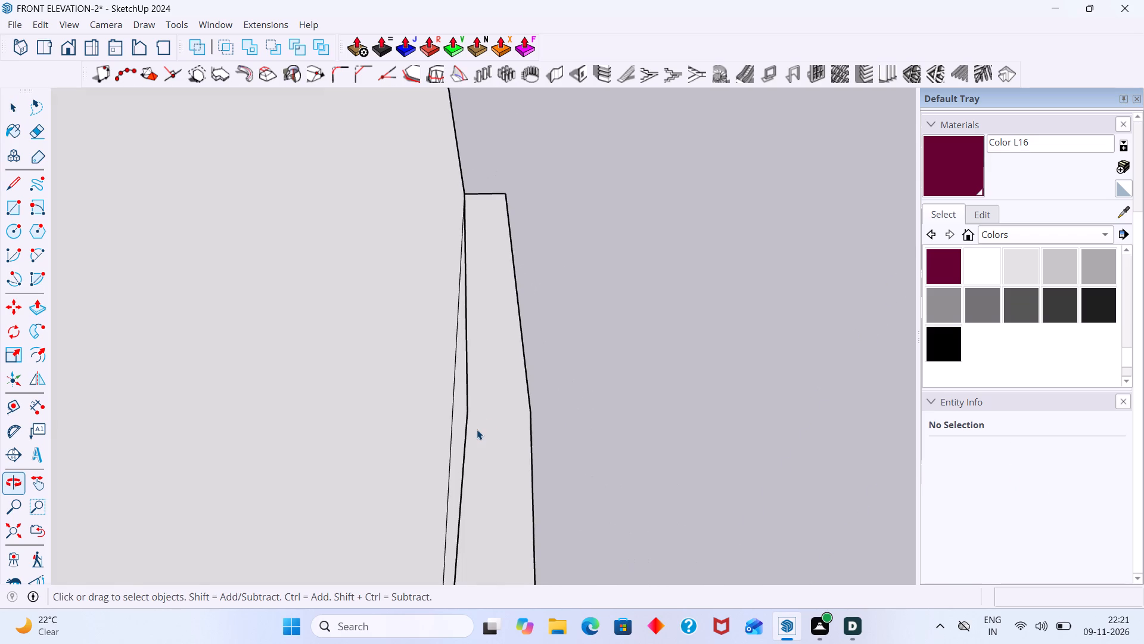
{"action": "scroll", "coordinate": [477, 429], "scroll_direction": "down", "scroll_amount": 6}
{"action": "middle_click_drag", "start_coordinate": [474, 427], "coordinate": [206, 414]}
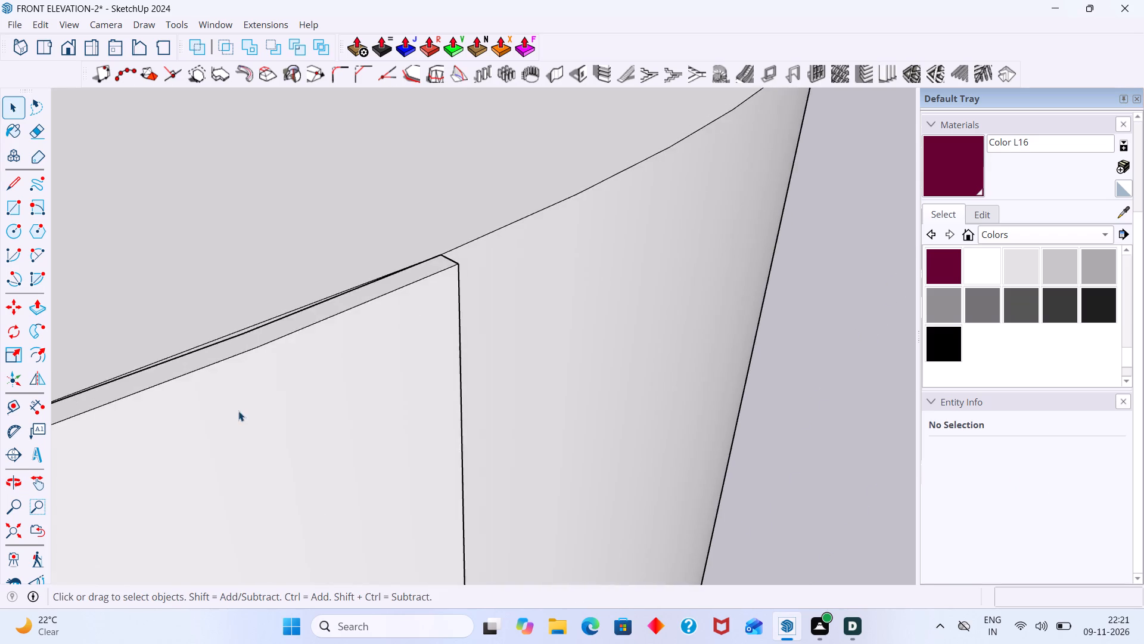
{"action": "scroll", "coordinate": [239, 410], "scroll_direction": "down", "scroll_amount": 10}
{"action": "middle_click_drag", "start_coordinate": [360, 380], "coordinate": [295, 366]}
{"action": "scroll", "coordinate": [424, 276], "scroll_direction": "up", "scroll_amount": 1}
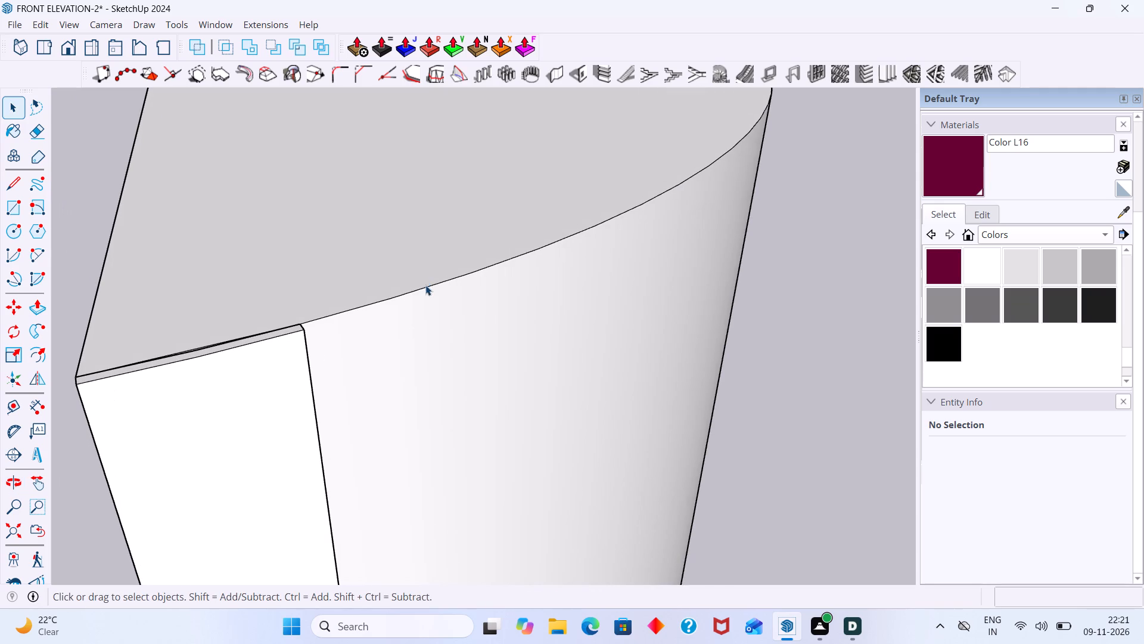
{"action": "left_click", "coordinate": [425, 285]}
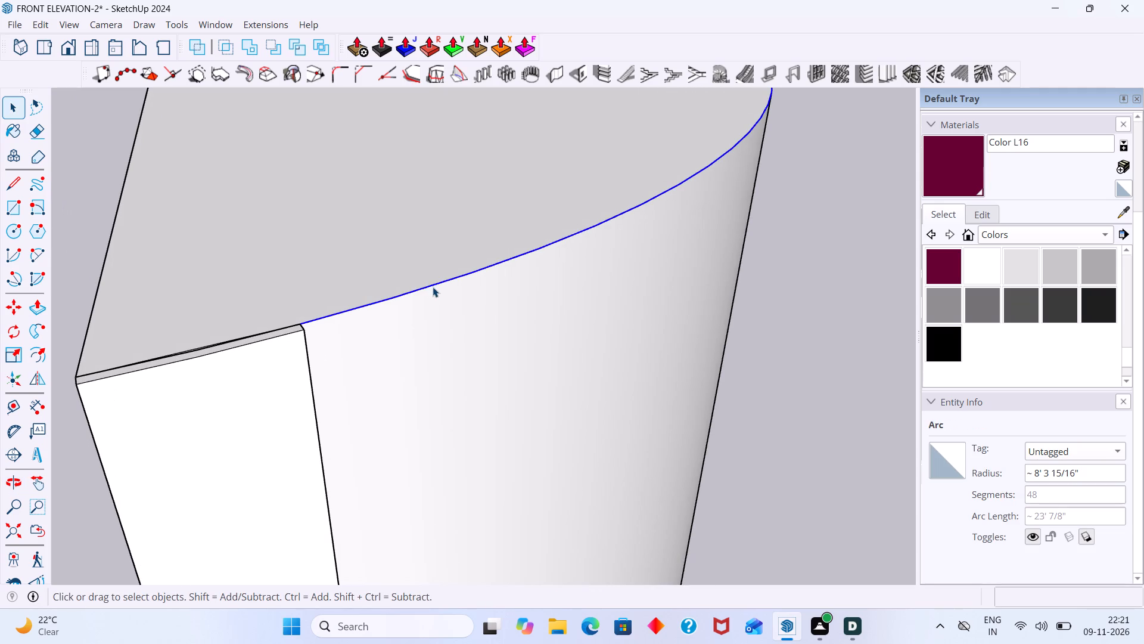
{"action": "key", "text": "m"}
{"action": "left_click", "coordinate": [433, 287]}
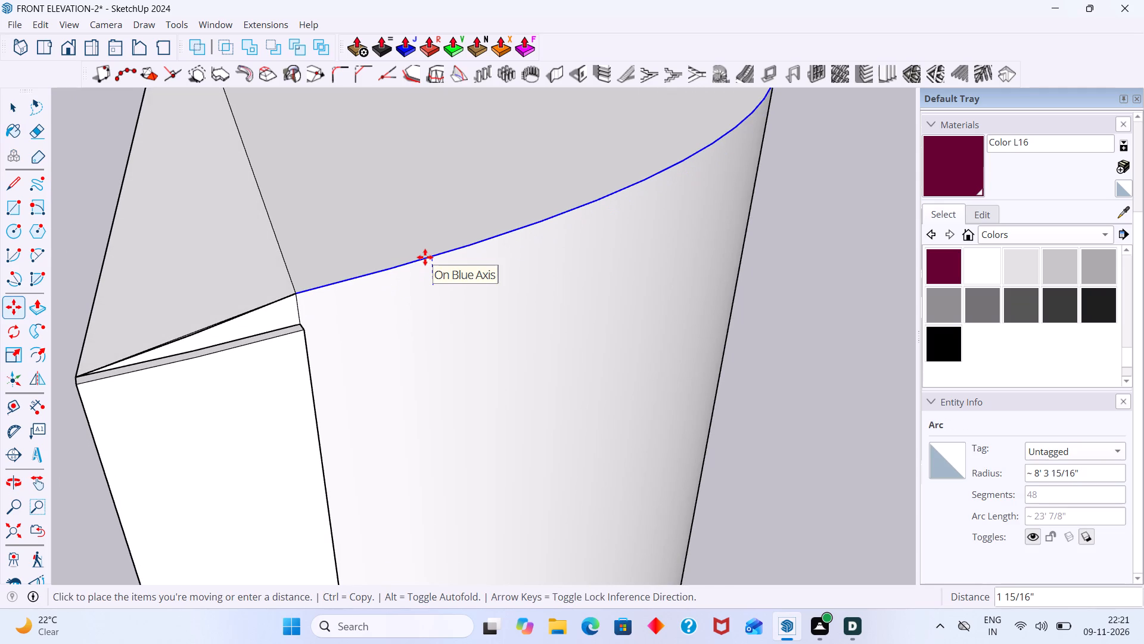
{"action": "left_click", "coordinate": [425, 247]}
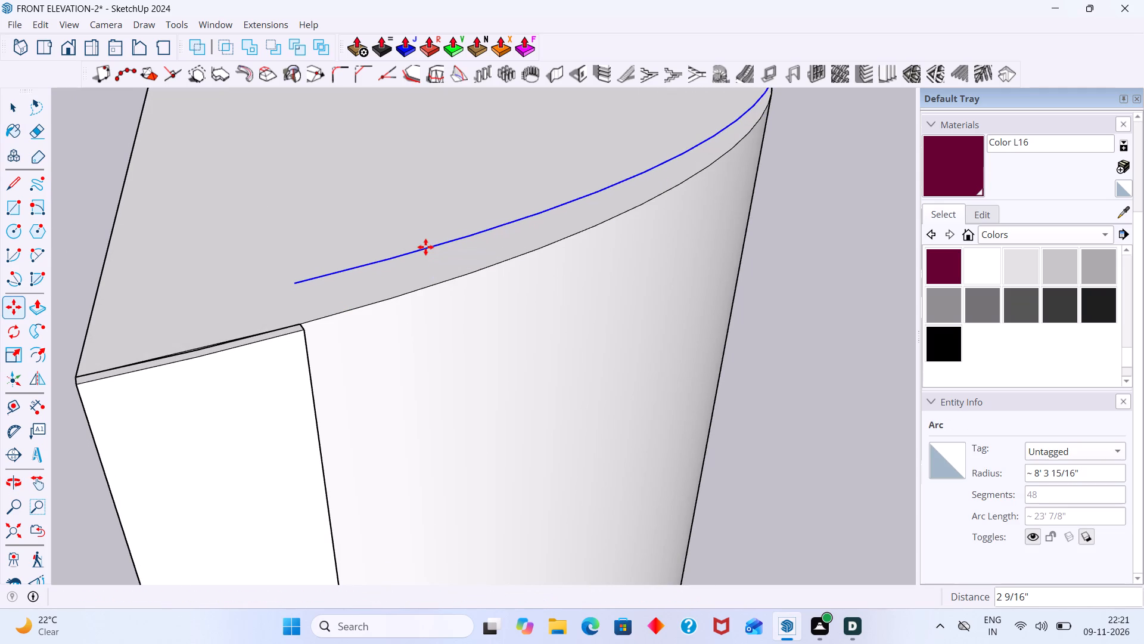
{"action": "key", "text": "space"}
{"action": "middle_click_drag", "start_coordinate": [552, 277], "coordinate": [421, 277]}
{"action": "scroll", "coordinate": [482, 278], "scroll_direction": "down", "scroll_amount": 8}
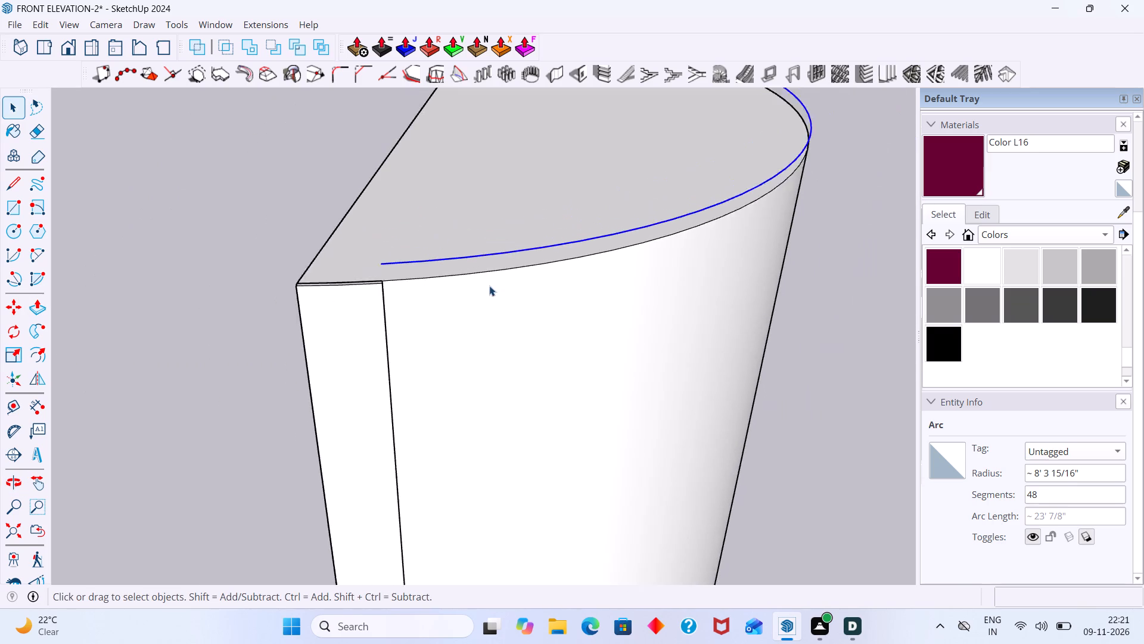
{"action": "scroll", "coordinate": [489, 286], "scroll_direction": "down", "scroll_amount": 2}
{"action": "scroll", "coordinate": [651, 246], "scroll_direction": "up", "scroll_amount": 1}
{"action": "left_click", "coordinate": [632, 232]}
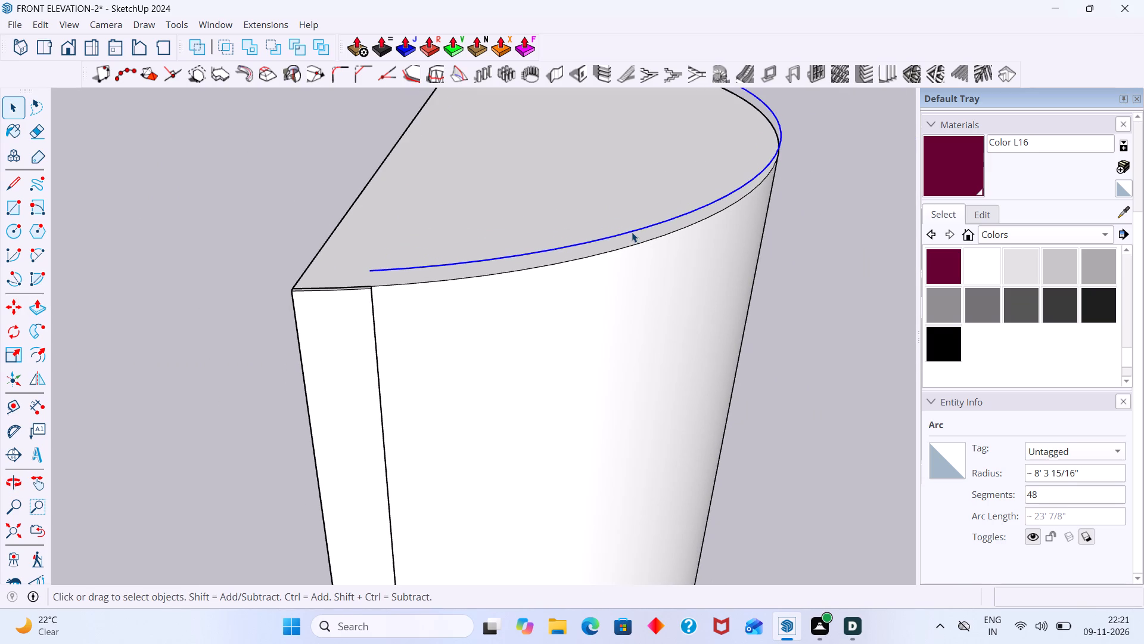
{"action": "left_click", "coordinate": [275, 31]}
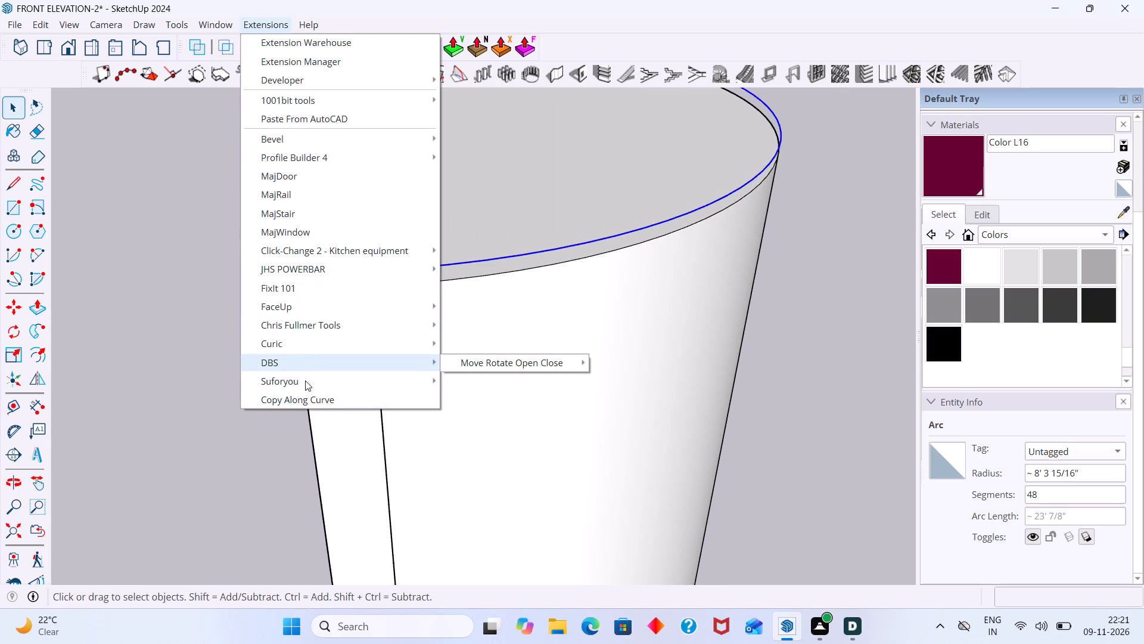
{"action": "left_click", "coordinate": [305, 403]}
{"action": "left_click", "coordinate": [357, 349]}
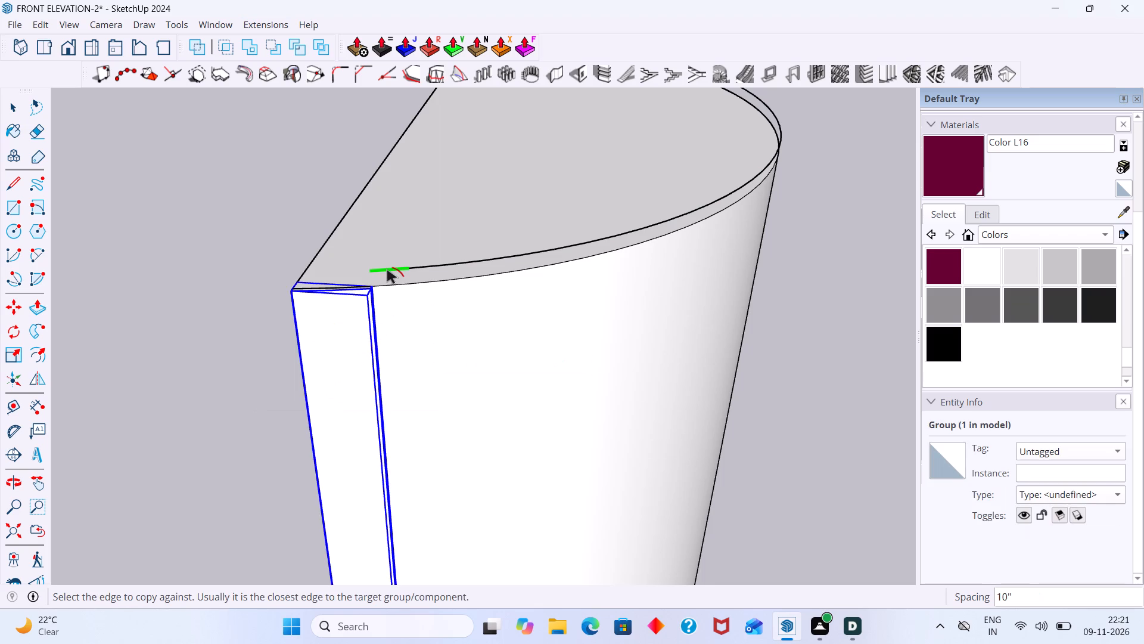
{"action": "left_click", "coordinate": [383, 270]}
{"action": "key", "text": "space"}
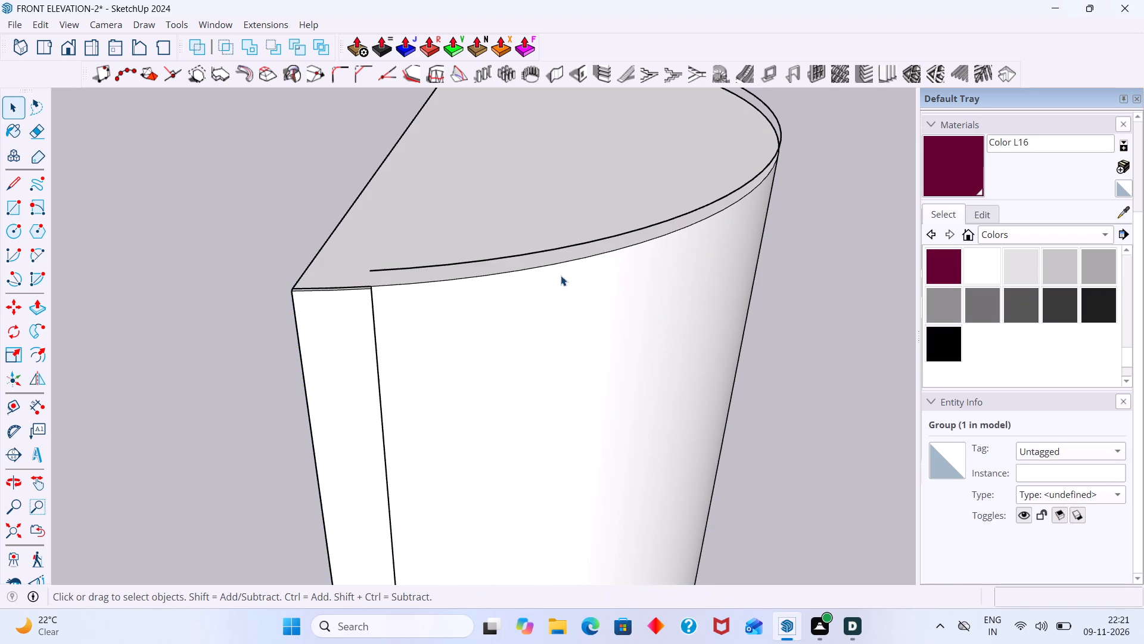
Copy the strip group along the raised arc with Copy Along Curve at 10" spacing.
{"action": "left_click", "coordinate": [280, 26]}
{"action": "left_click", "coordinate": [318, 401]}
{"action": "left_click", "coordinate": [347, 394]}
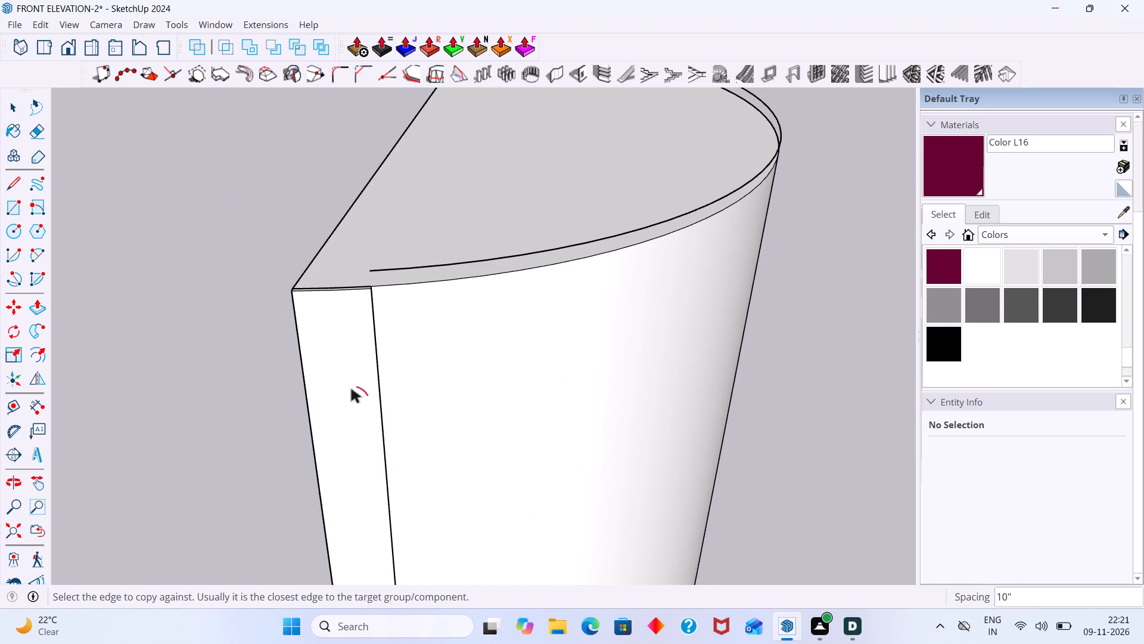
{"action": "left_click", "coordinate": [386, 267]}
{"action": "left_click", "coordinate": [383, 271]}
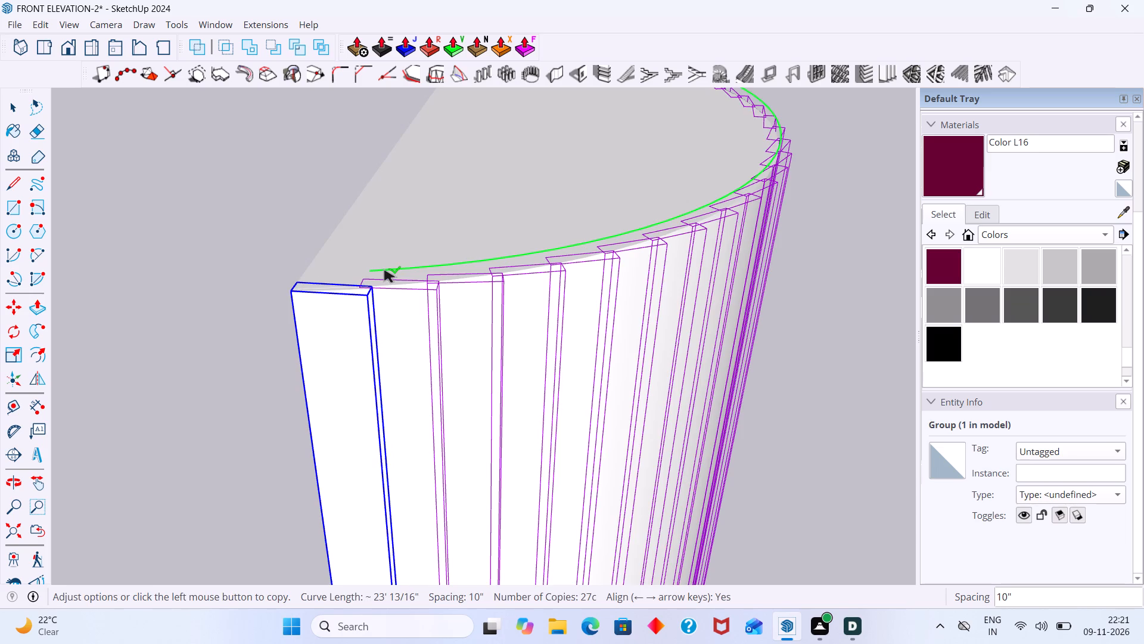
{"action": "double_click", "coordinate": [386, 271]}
Examine how the copied strips meet and align around the whole curved surface.
{"action": "scroll", "coordinate": [465, 281], "scroll_direction": "down", "scroll_amount": 3}
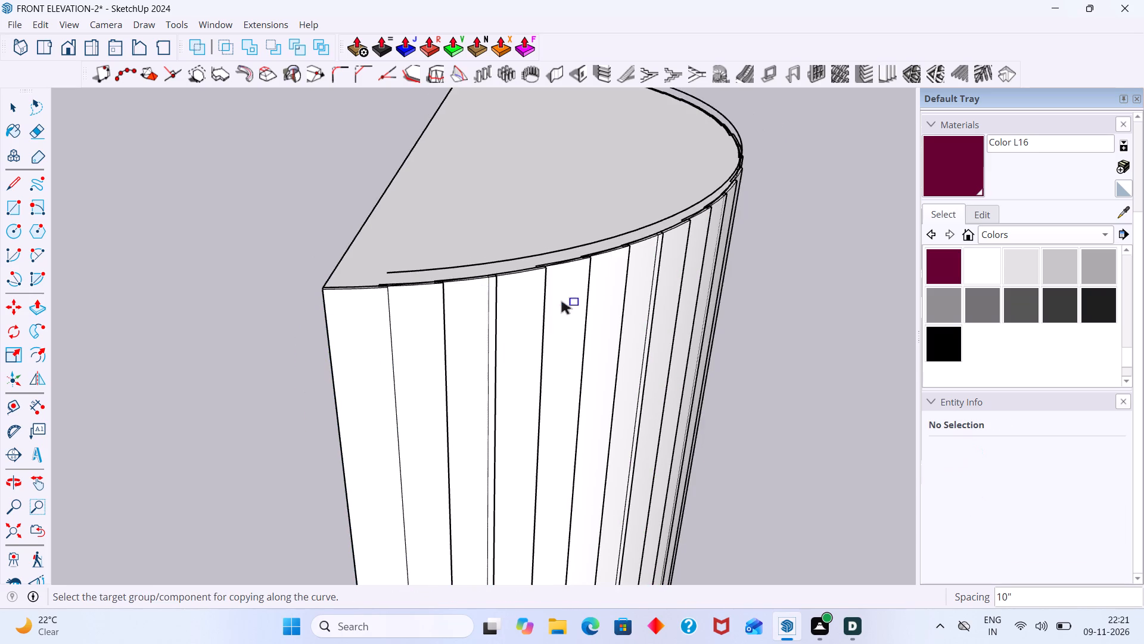
{"action": "middle_click_drag", "start_coordinate": [561, 302], "coordinate": [281, 327]}
{"action": "scroll", "coordinate": [532, 341], "scroll_direction": "up", "scroll_amount": 10}
{"action": "middle_click_drag", "start_coordinate": [508, 273], "coordinate": [591, 380]}
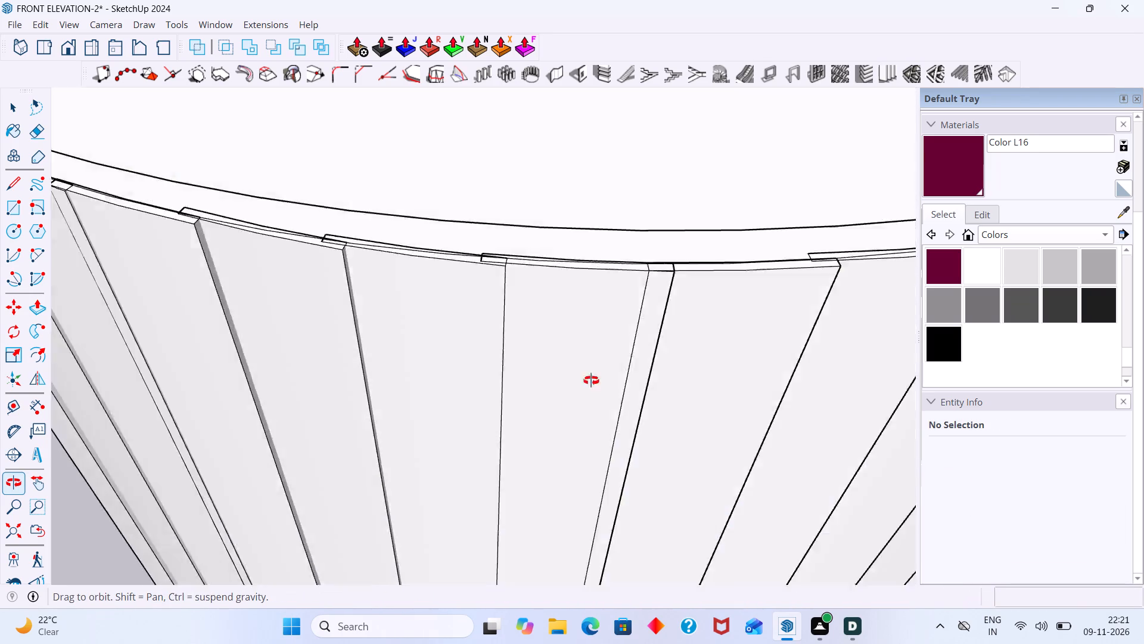
{"action": "middle_click_drag", "start_coordinate": [591, 380], "coordinate": [835, 394]}
{"action": "scroll", "coordinate": [602, 379], "scroll_direction": "down", "scroll_amount": 9}
{"action": "middle_click_drag", "start_coordinate": [595, 369], "coordinate": [587, 366]}
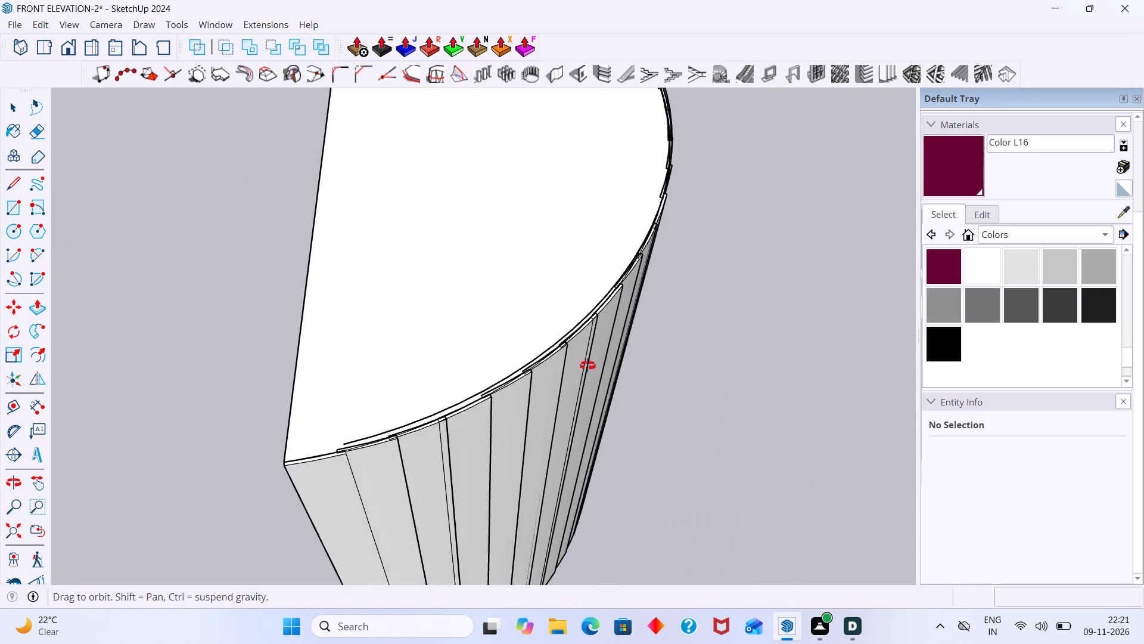
{"action": "middle_click_drag", "start_coordinate": [587, 366], "coordinate": [94, 252]}
{"action": "scroll", "coordinate": [826, 349], "scroll_direction": "down", "scroll_amount": 8}
{"action": "middle_click_drag", "start_coordinate": [782, 349], "coordinate": [726, 405]}
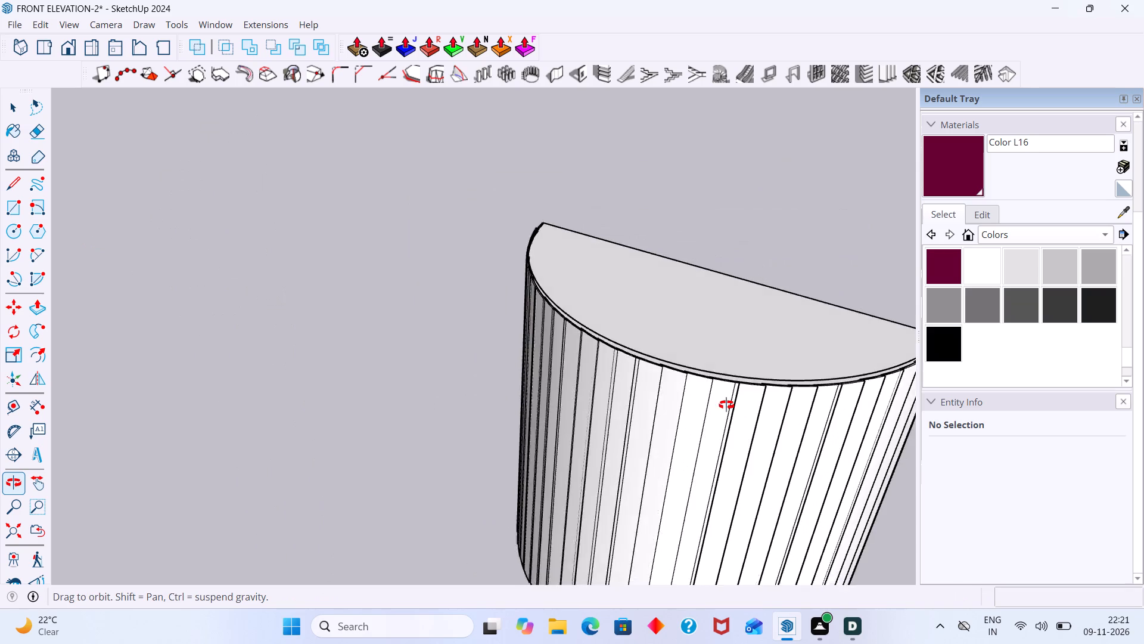
{"action": "middle_click_drag", "start_coordinate": [726, 405], "coordinate": [797, 419]}
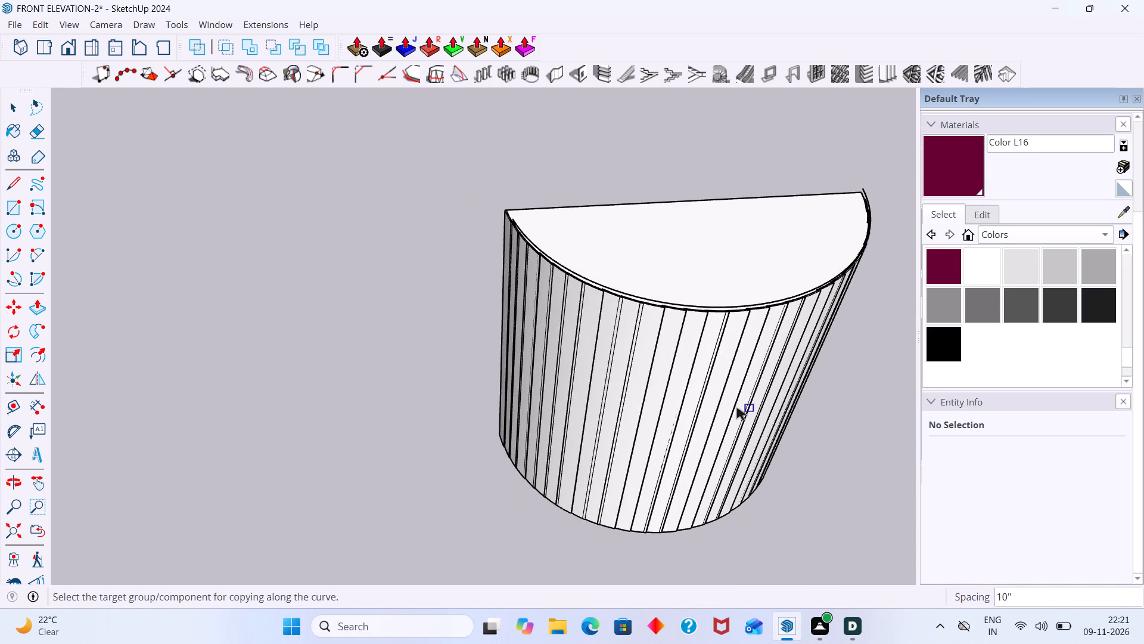
{"action": "middle_click_drag", "start_coordinate": [551, 298], "coordinate": [648, 324]}
{"action": "scroll", "coordinate": [482, 244], "scroll_direction": "up", "scroll_amount": 7}
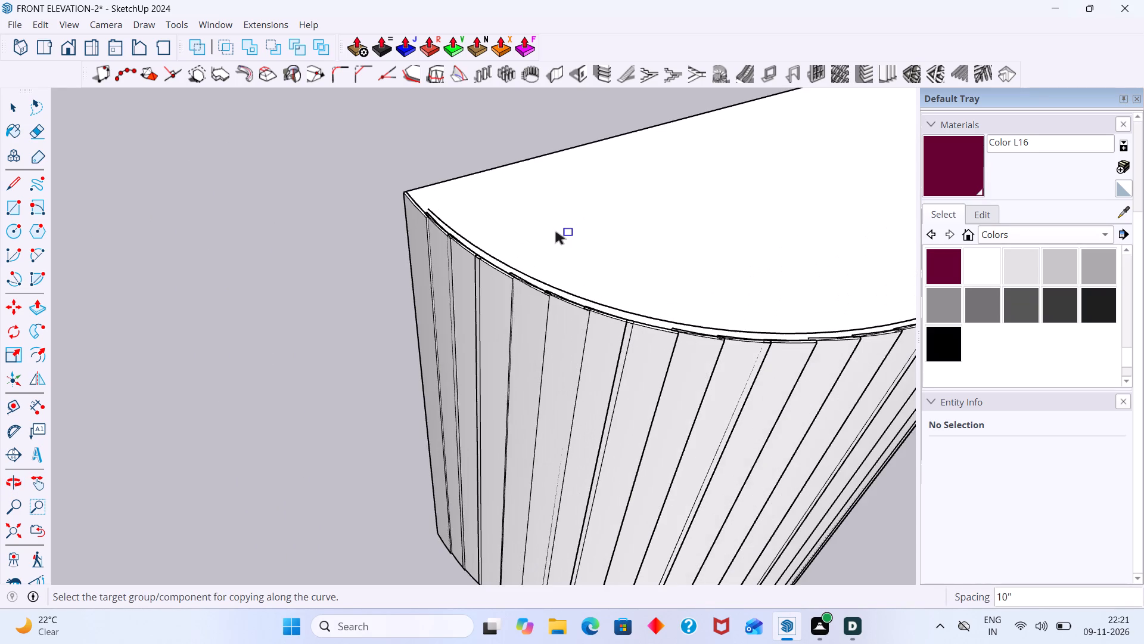
{"action": "scroll", "coordinate": [555, 234], "scroll_direction": "down", "scroll_amount": 3}
{"action": "middle_click_drag", "start_coordinate": [540, 299], "coordinate": [815, 342]}
{"action": "scroll", "coordinate": [508, 315], "scroll_direction": "up", "scroll_amount": 5}
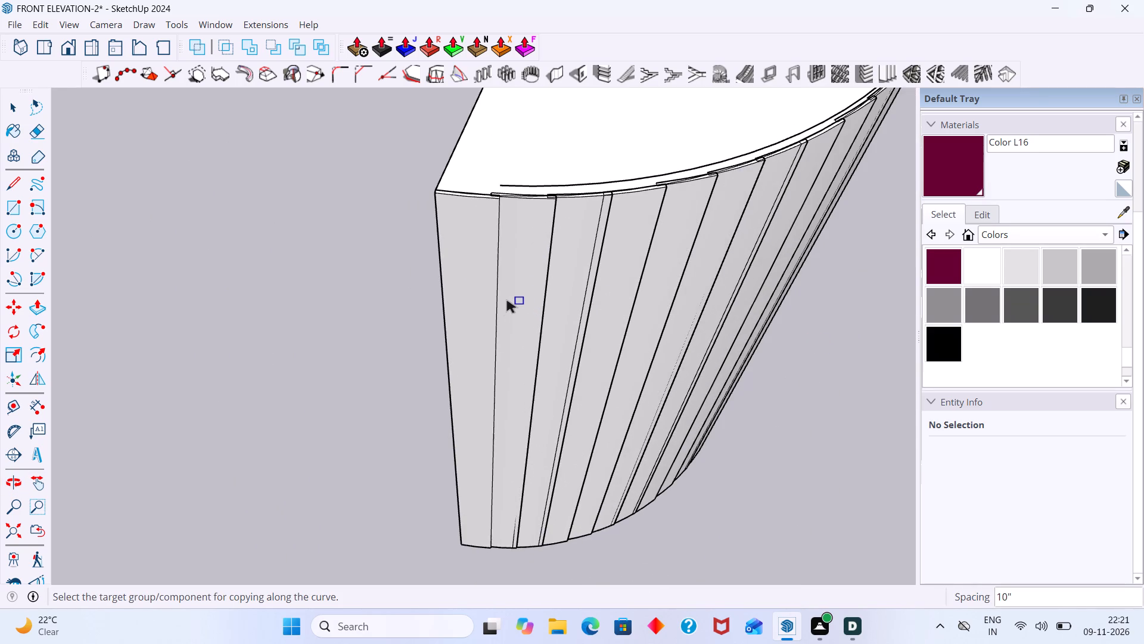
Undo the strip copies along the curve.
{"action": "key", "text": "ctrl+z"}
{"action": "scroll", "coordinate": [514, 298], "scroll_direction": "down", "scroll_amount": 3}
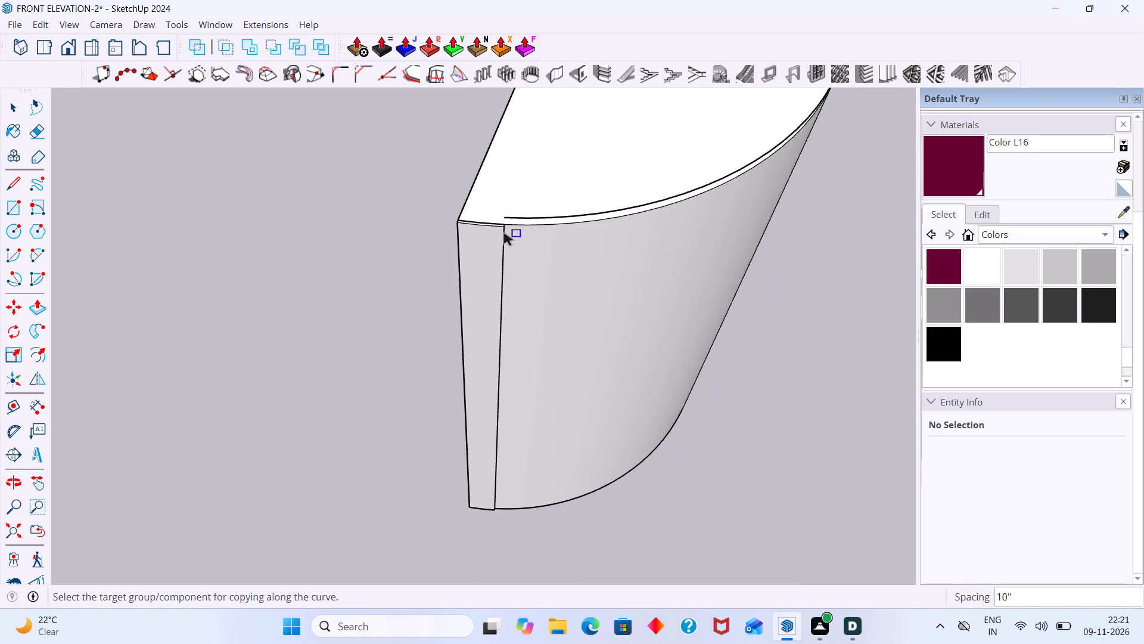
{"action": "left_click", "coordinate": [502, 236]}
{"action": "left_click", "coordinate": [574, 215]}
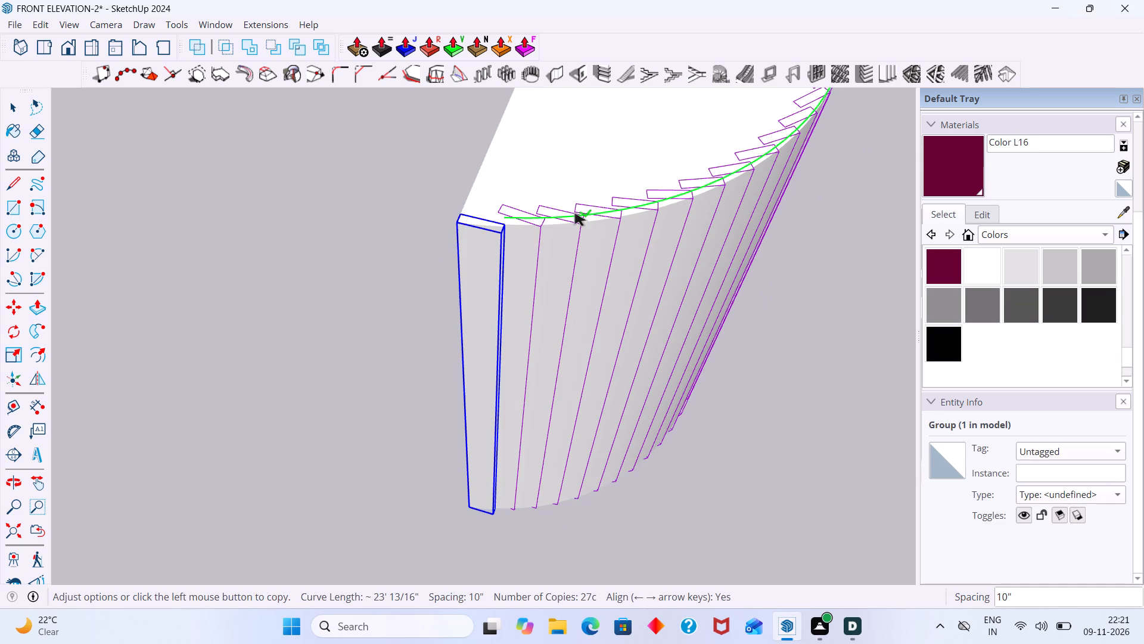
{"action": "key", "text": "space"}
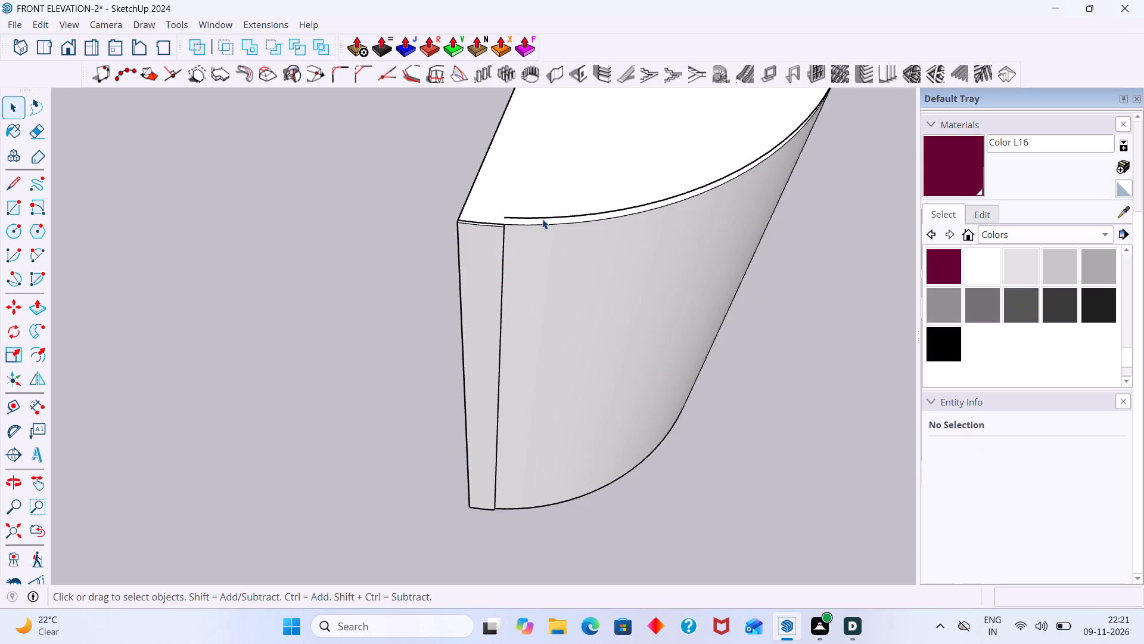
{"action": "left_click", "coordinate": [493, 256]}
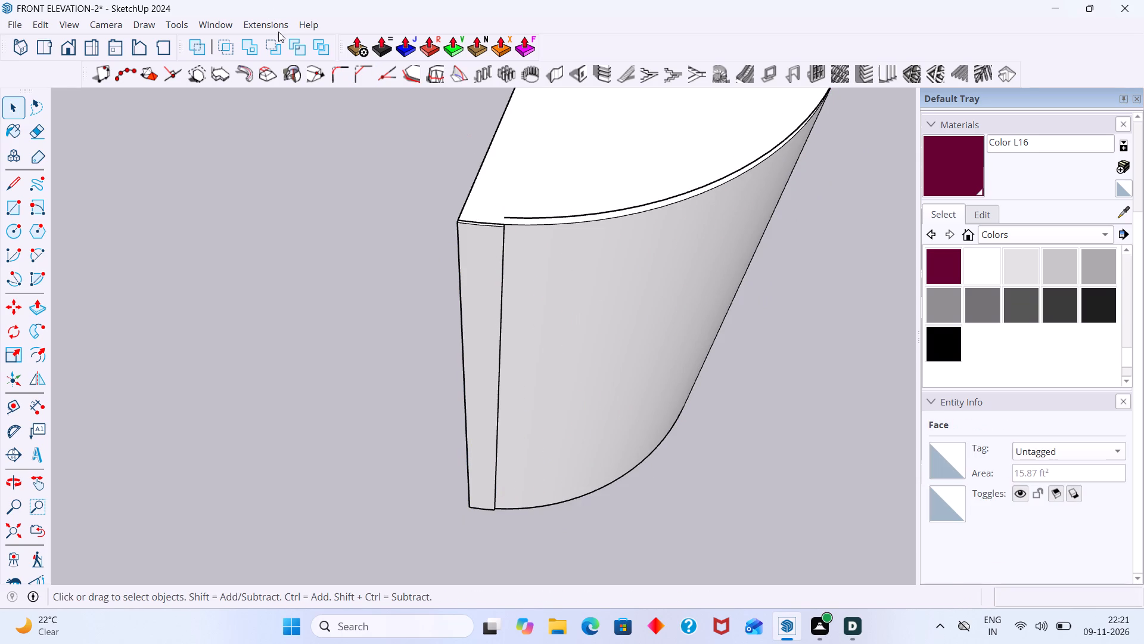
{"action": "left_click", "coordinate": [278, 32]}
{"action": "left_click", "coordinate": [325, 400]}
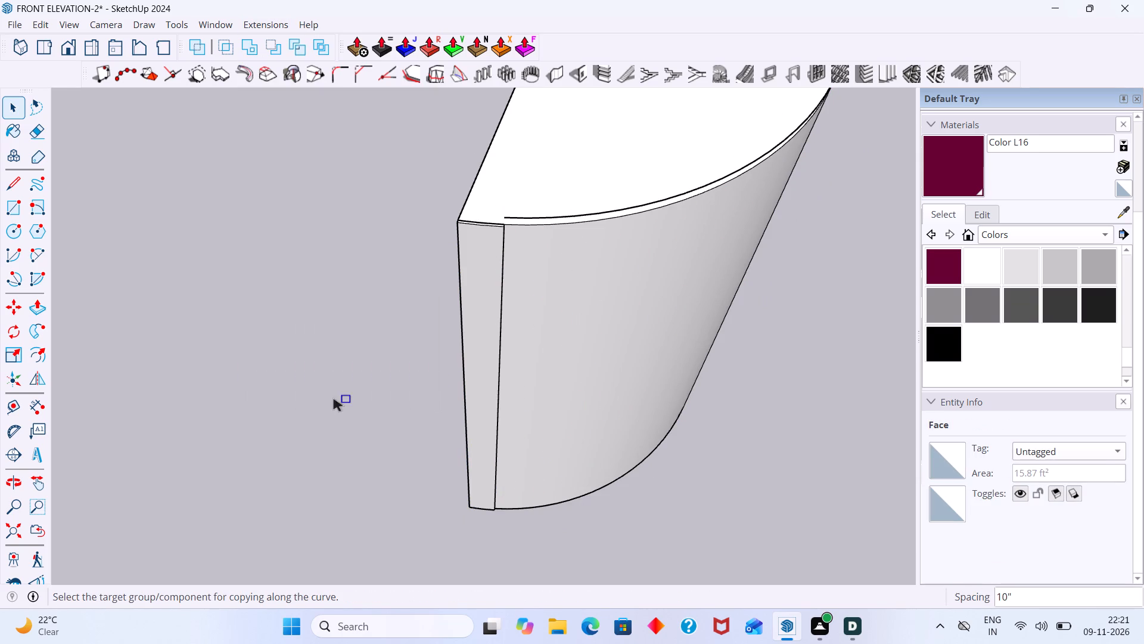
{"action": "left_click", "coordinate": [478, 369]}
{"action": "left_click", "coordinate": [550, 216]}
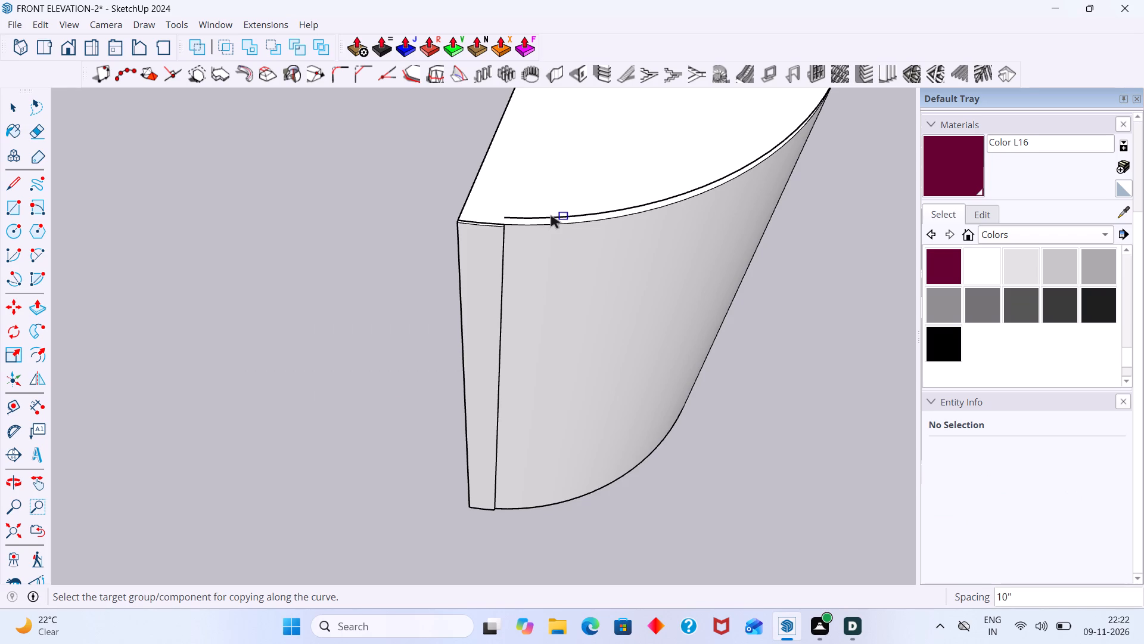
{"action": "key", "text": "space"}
Copy the strip group along the raised arc with Copy Along Curve, using 10" spacing and alignment to the curve.
{"action": "left_click", "coordinate": [540, 218]}
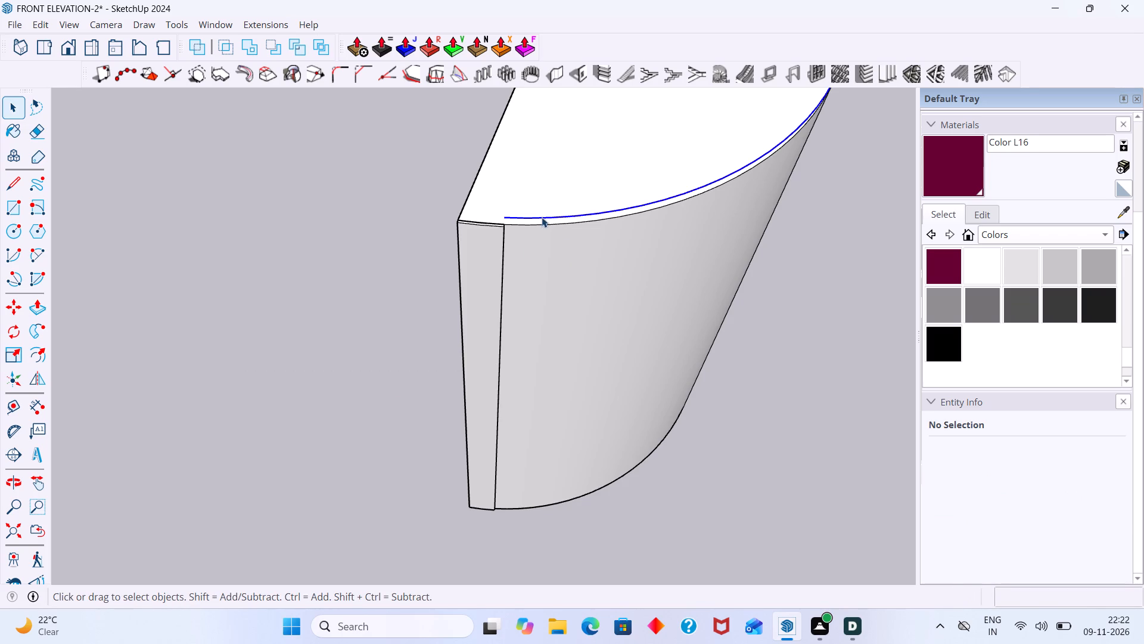
{"action": "left_click", "coordinate": [272, 30]}
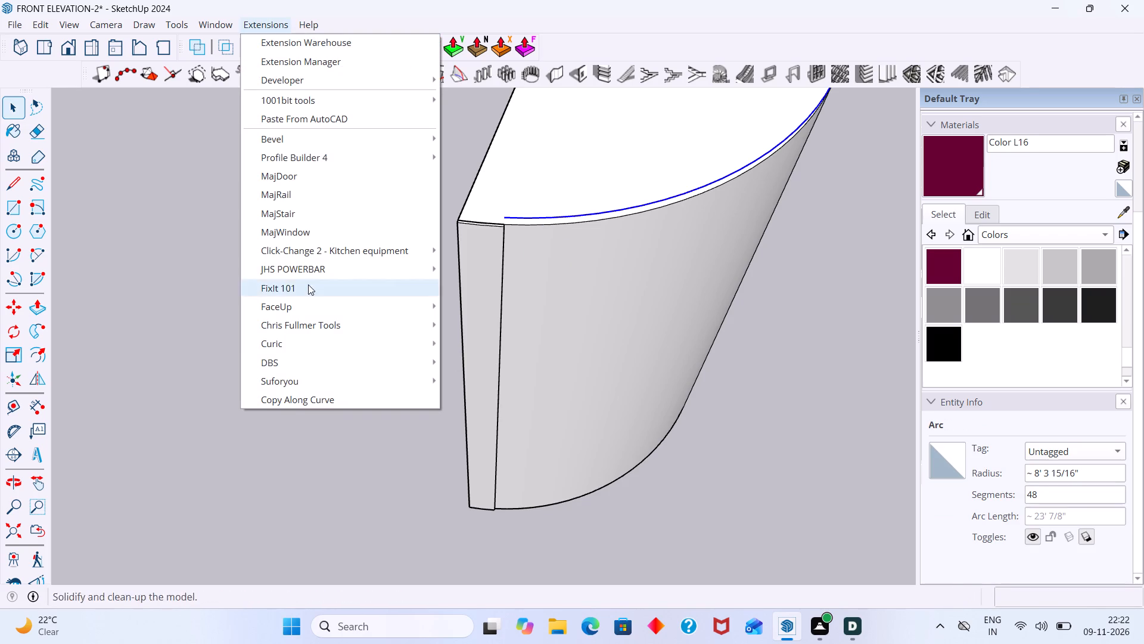
{"action": "left_click", "coordinate": [296, 397]}
{"action": "left_click", "coordinate": [481, 400]}
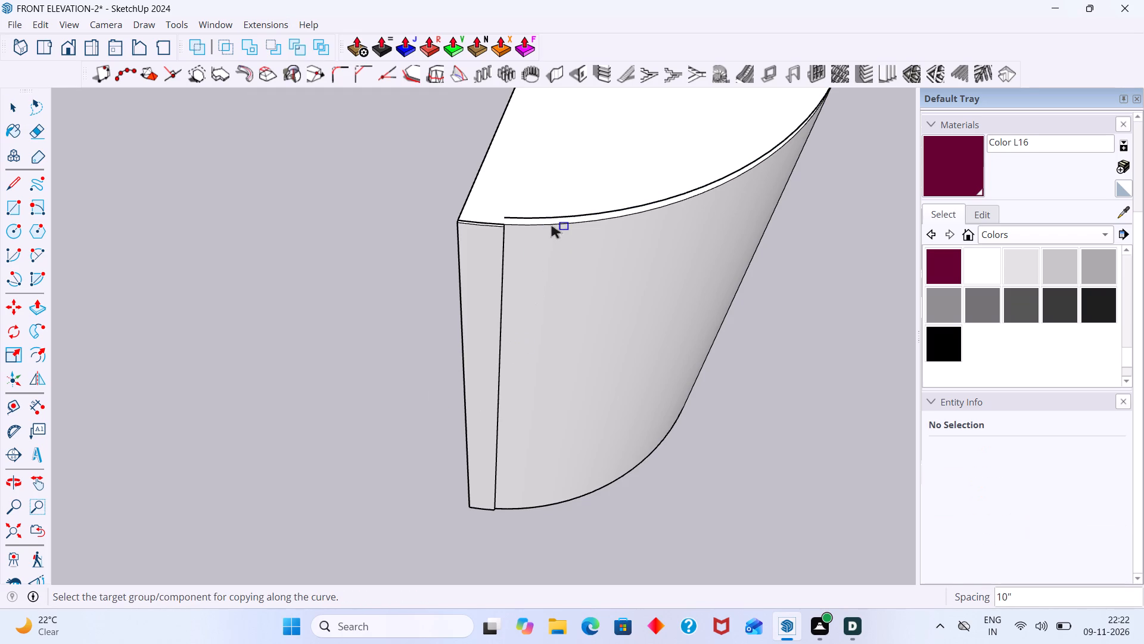
{"action": "scroll", "coordinate": [531, 216], "scroll_direction": "up", "scroll_amount": 4}
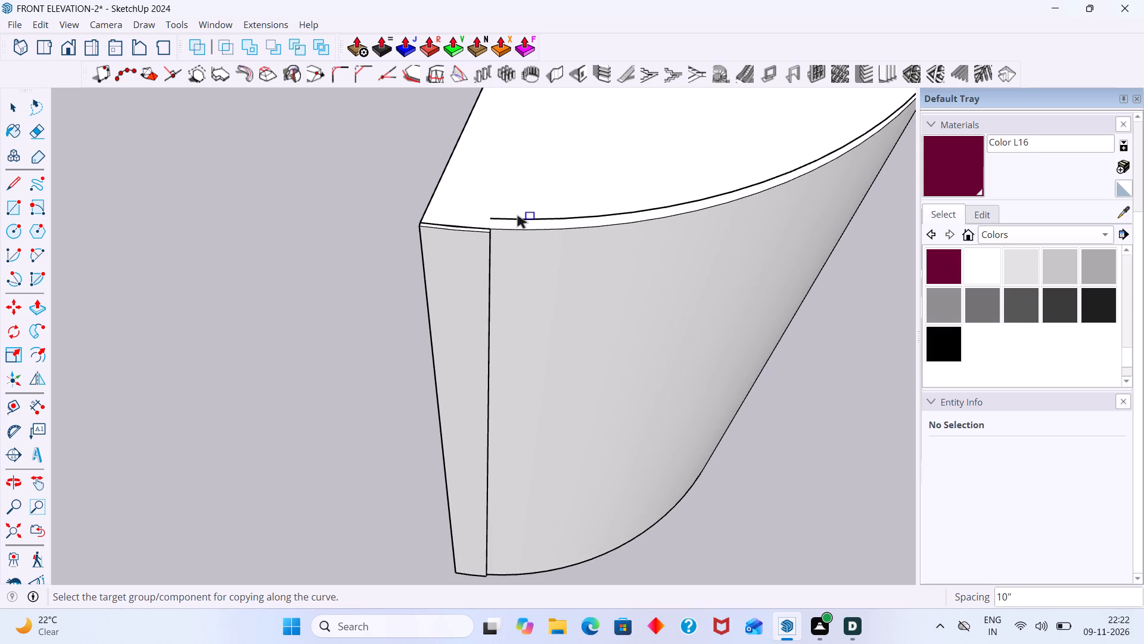
{"action": "left_click", "coordinate": [463, 269]}
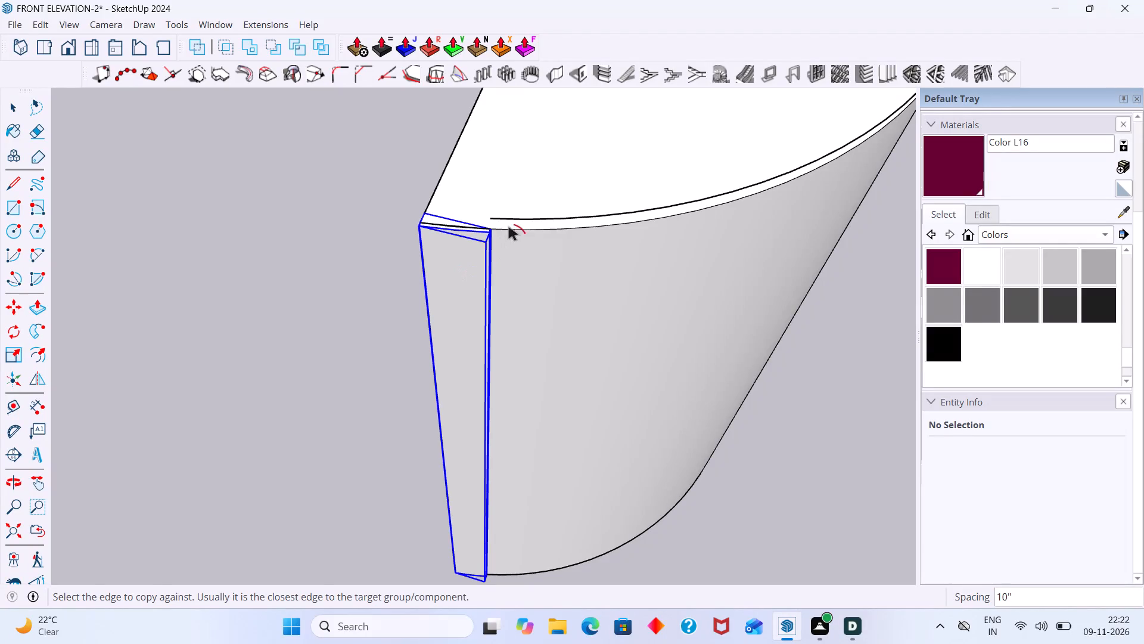
{"action": "left_click", "coordinate": [557, 219]}
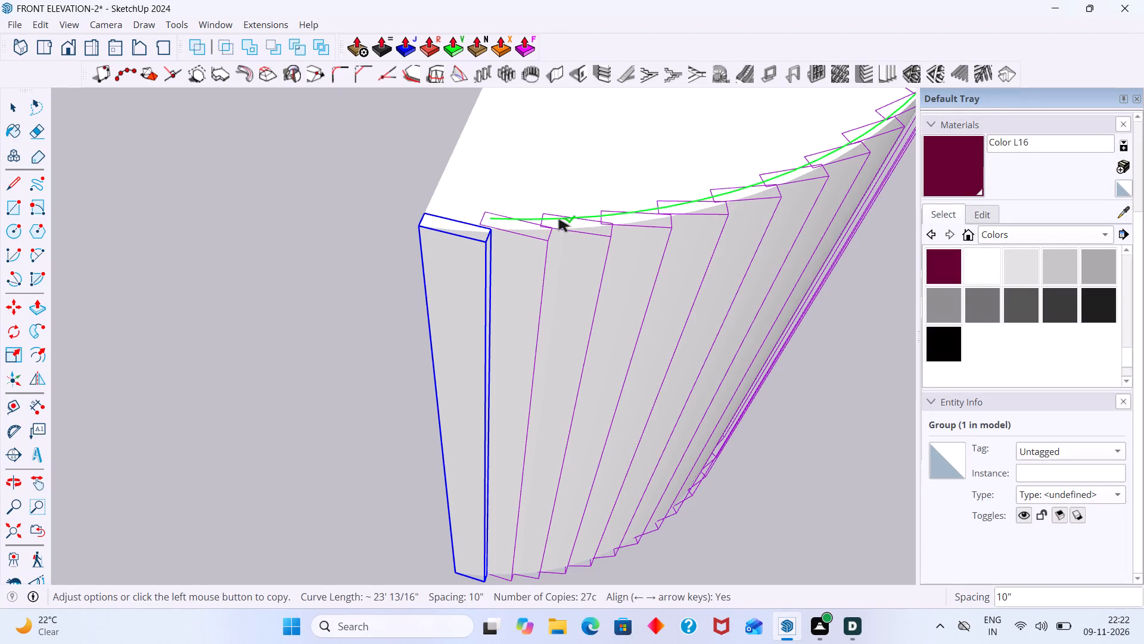
{"action": "double_click", "coordinate": [558, 221]}
Examine how the copied strips overlap at the top edge and wrap around the half-round's whole curved surface.
{"action": "scroll", "coordinate": [592, 258], "scroll_direction": "up", "scroll_amount": 3}
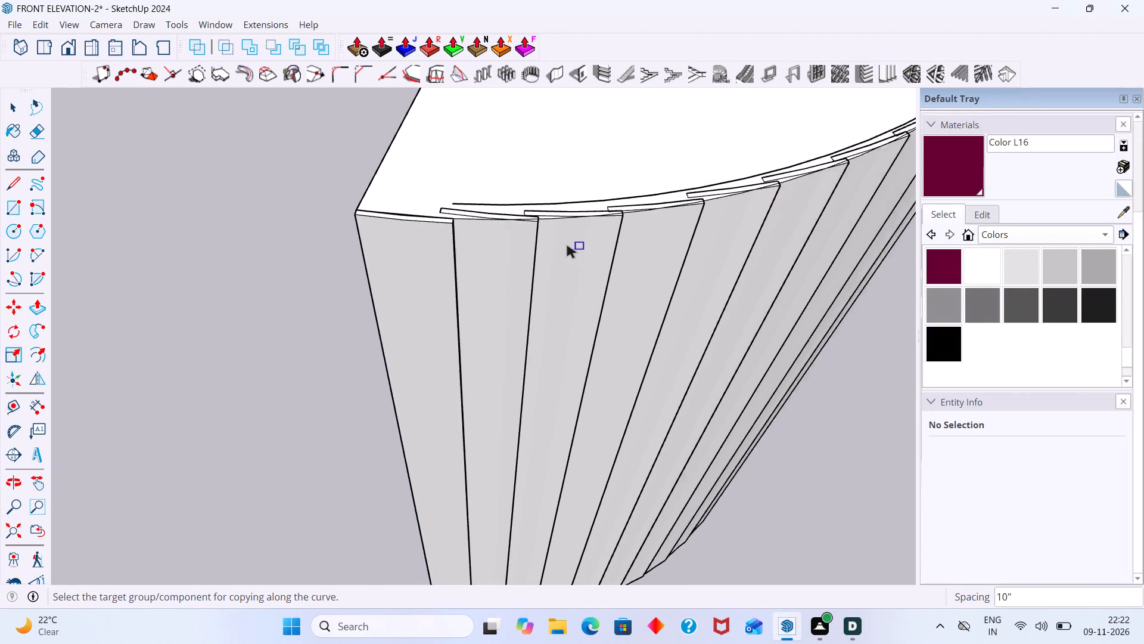
{"action": "scroll", "coordinate": [566, 246], "scroll_direction": "up", "scroll_amount": 3}
{"action": "middle_click_drag", "start_coordinate": [529, 202], "coordinate": [571, 167]}
{"action": "scroll", "coordinate": [574, 215], "scroll_direction": "down", "scroll_amount": 7}
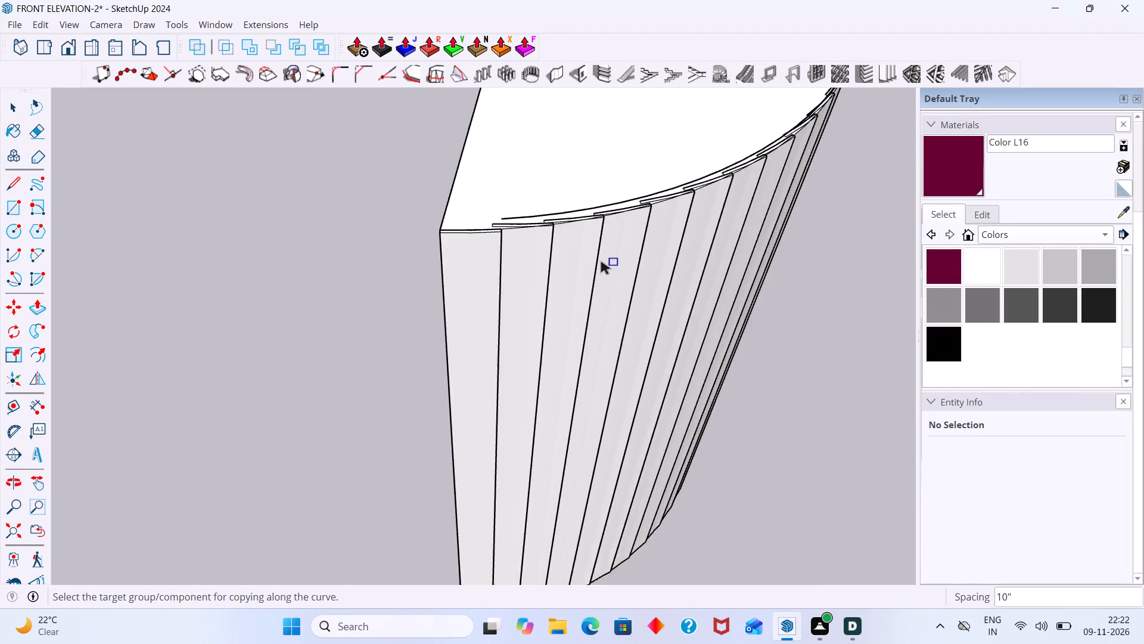
{"action": "scroll", "coordinate": [600, 262], "scroll_direction": "down", "scroll_amount": 10}
{"action": "middle_click_drag", "start_coordinate": [659, 284], "coordinate": [184, 202]}
{"action": "middle_click_drag", "start_coordinate": [697, 332], "coordinate": [438, 371]}
{"action": "scroll", "coordinate": [595, 416], "scroll_direction": "down", "scroll_amount": 3}
{"action": "middle_click_drag", "start_coordinate": [599, 444], "coordinate": [805, 434]}
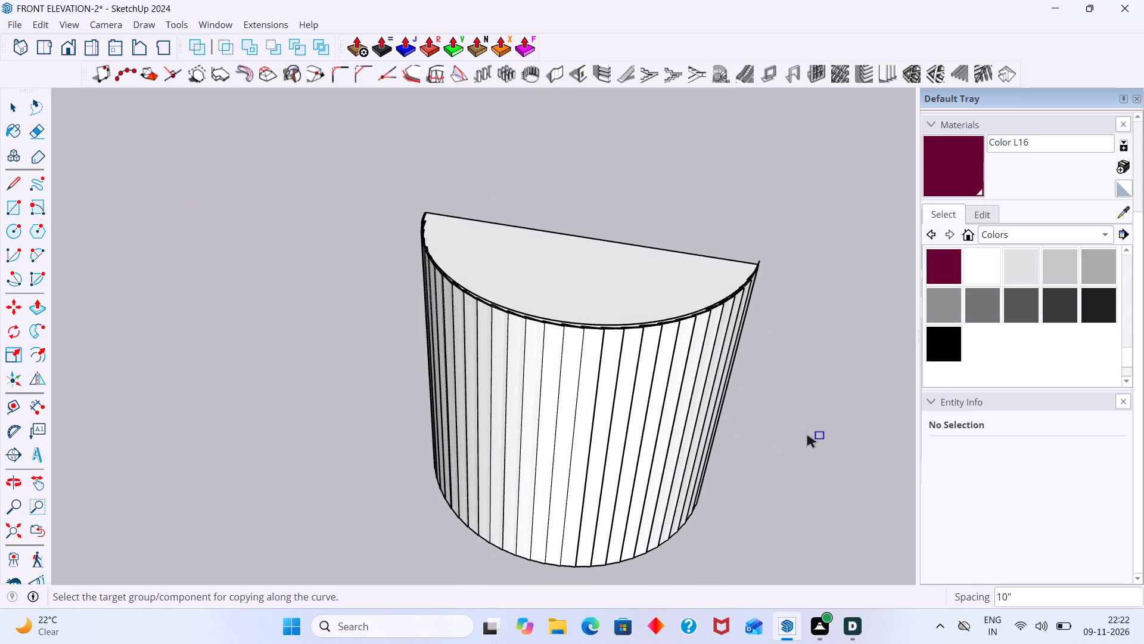
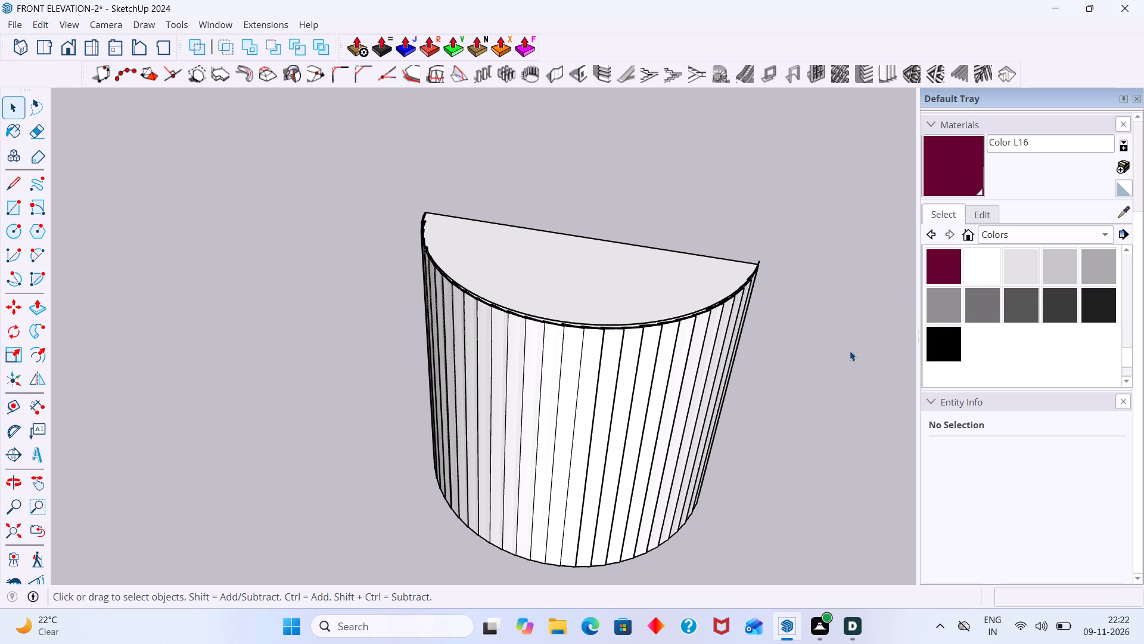
Delete the half-round form together with all the strips copied around its curve.
{"action": "left_click", "coordinate": [635, 414]}
{"action": "left_click_drag", "start_coordinate": [777, 432], "coordinate": [495, 267]}
{"action": "scroll", "coordinate": [577, 316], "scroll_direction": "down", "scroll_amount": 6}
{"action": "left_click", "coordinate": [704, 392]}
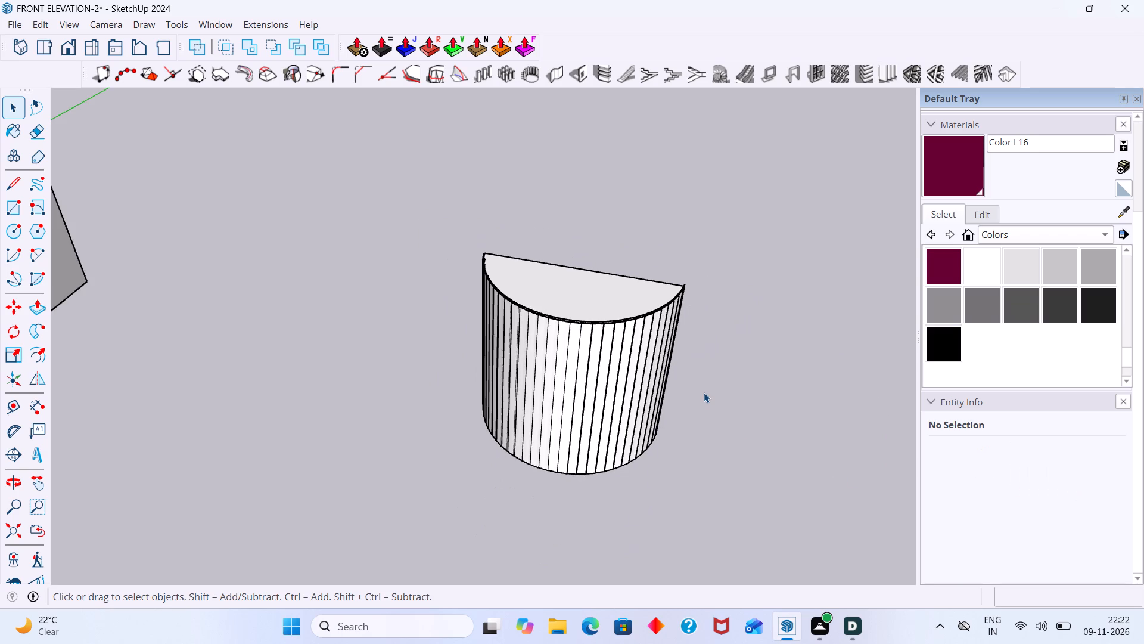
{"action": "scroll", "coordinate": [698, 418], "scroll_direction": "down", "scroll_amount": 6}
{"action": "left_click_drag", "start_coordinate": [684, 481], "coordinate": [506, 281]}
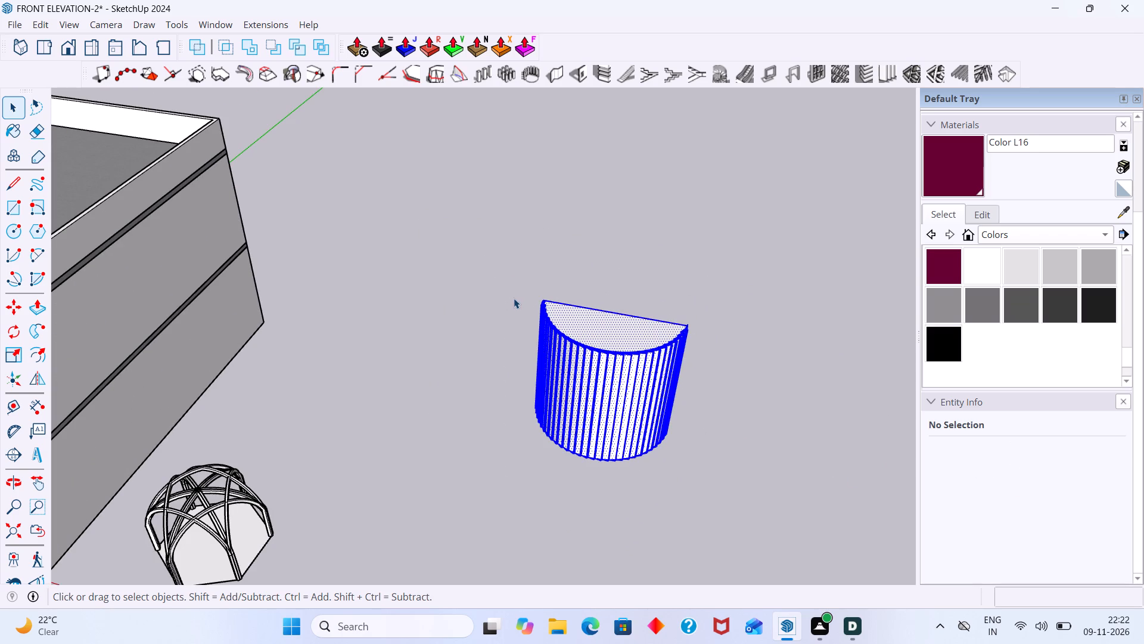
{"action": "key", "text": "Delete"}
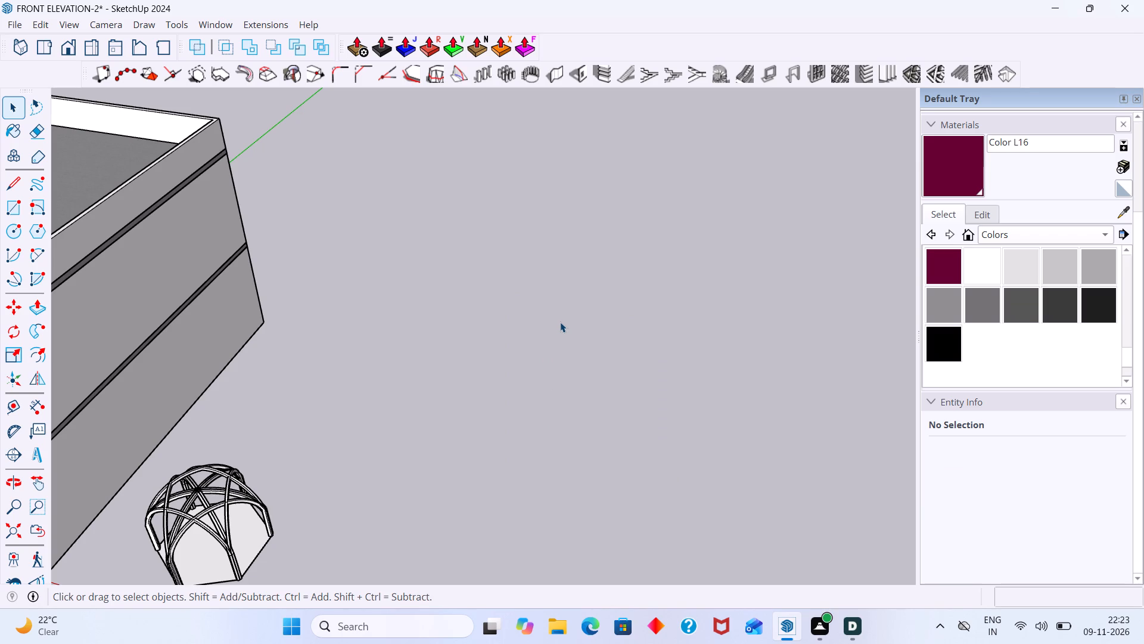
Draw a long ground rectangle about 16' by 123' beside the house and dome, with its length along the green axis.
{"action": "scroll", "coordinate": [570, 319], "scroll_direction": "down", "scroll_amount": 15}
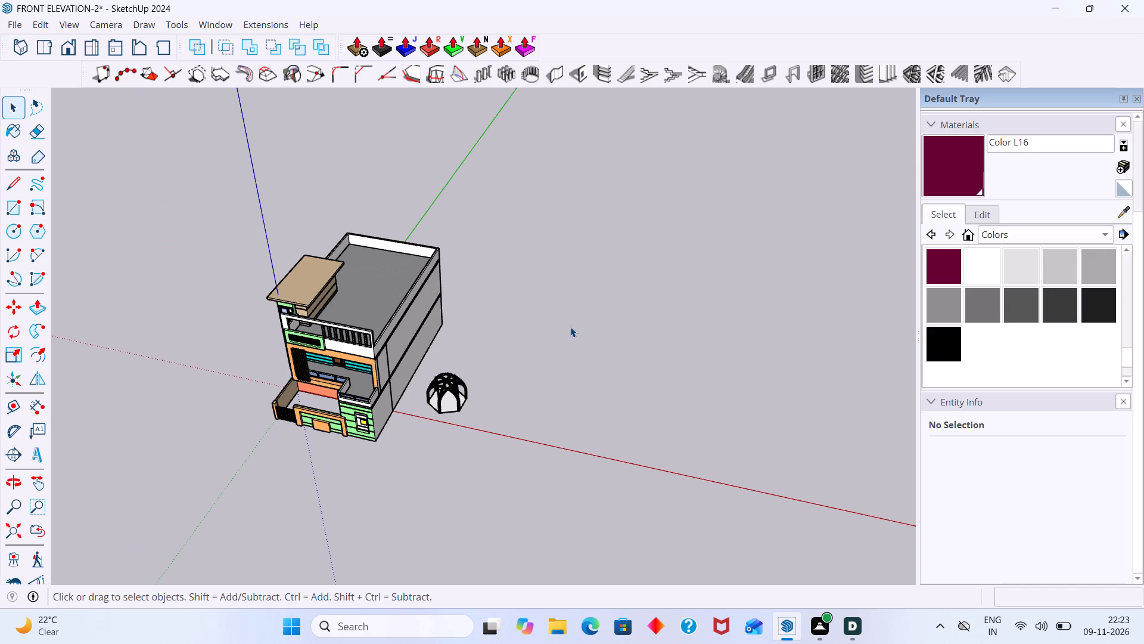
{"action": "key", "text": "l"}
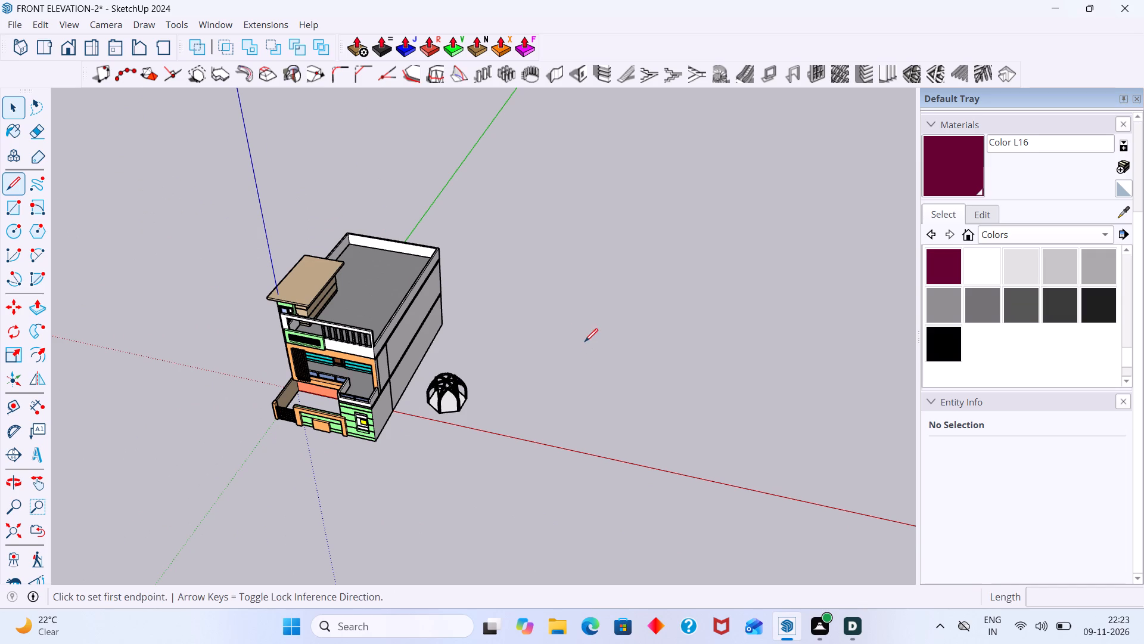
{"action": "scroll", "coordinate": [603, 339], "scroll_direction": "down", "scroll_amount": 7}
{"action": "key", "text": "r"}
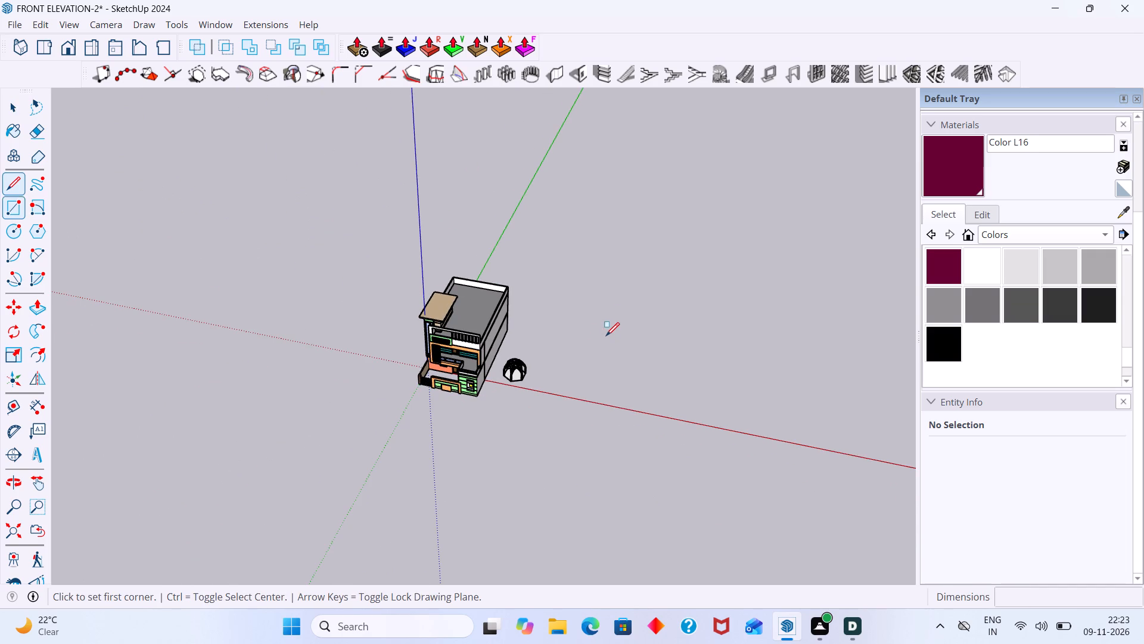
{"action": "left_click", "coordinate": [676, 249]}
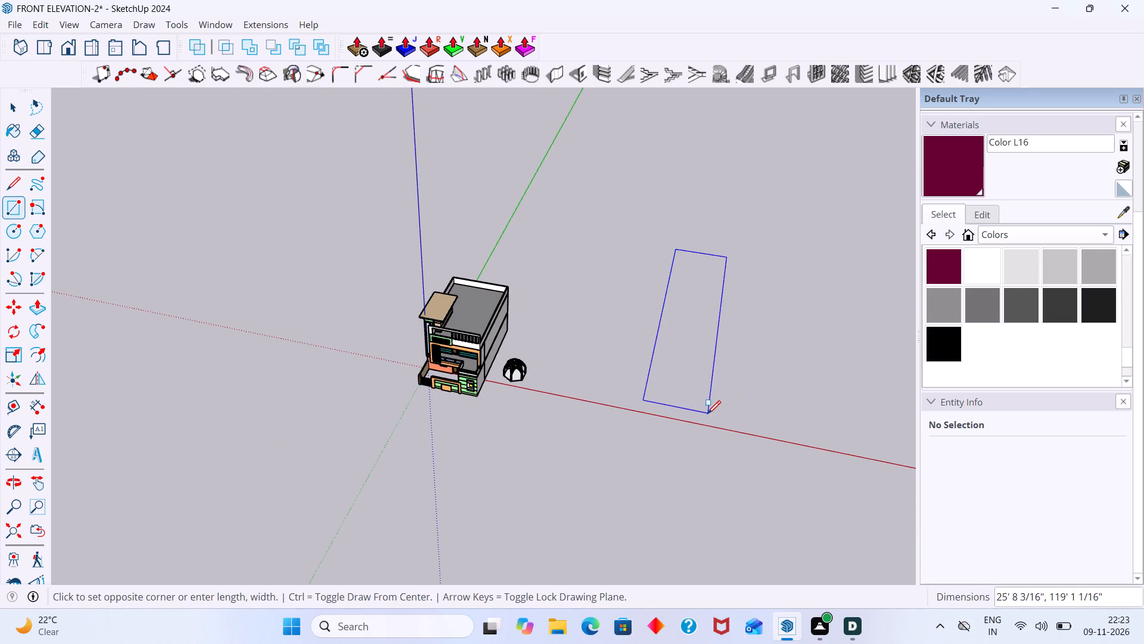
{"action": "middle_click_drag", "start_coordinate": [701, 410], "coordinate": [642, 385]}
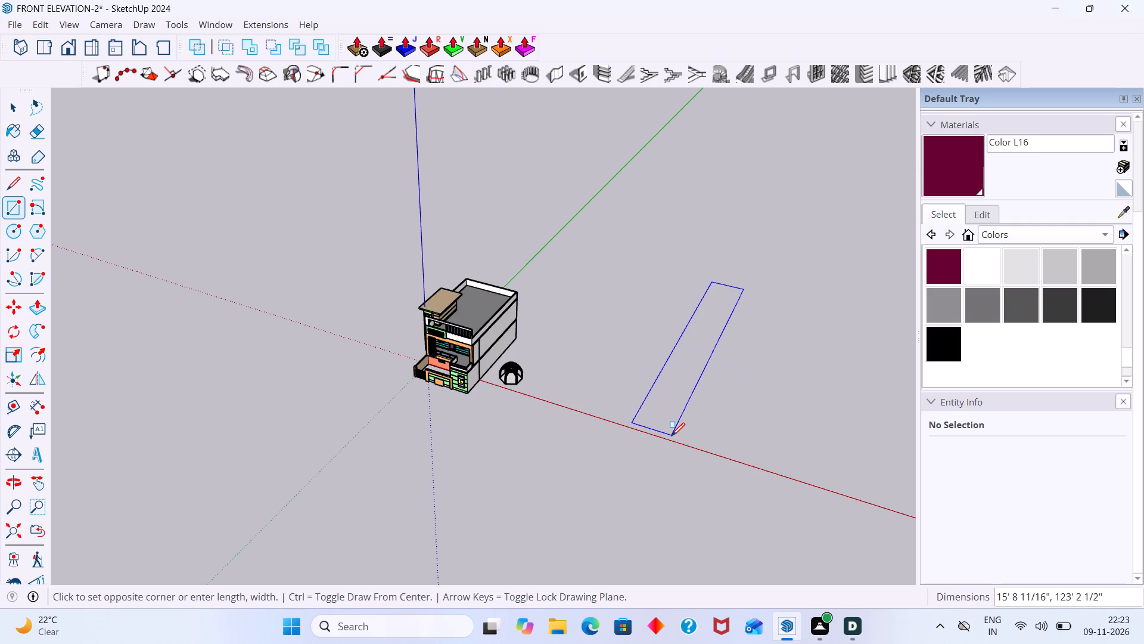
{"action": "left_click", "coordinate": [672, 436]}
Make the long ground rectangle's face and edges into a group.
{"action": "key", "text": "space"}
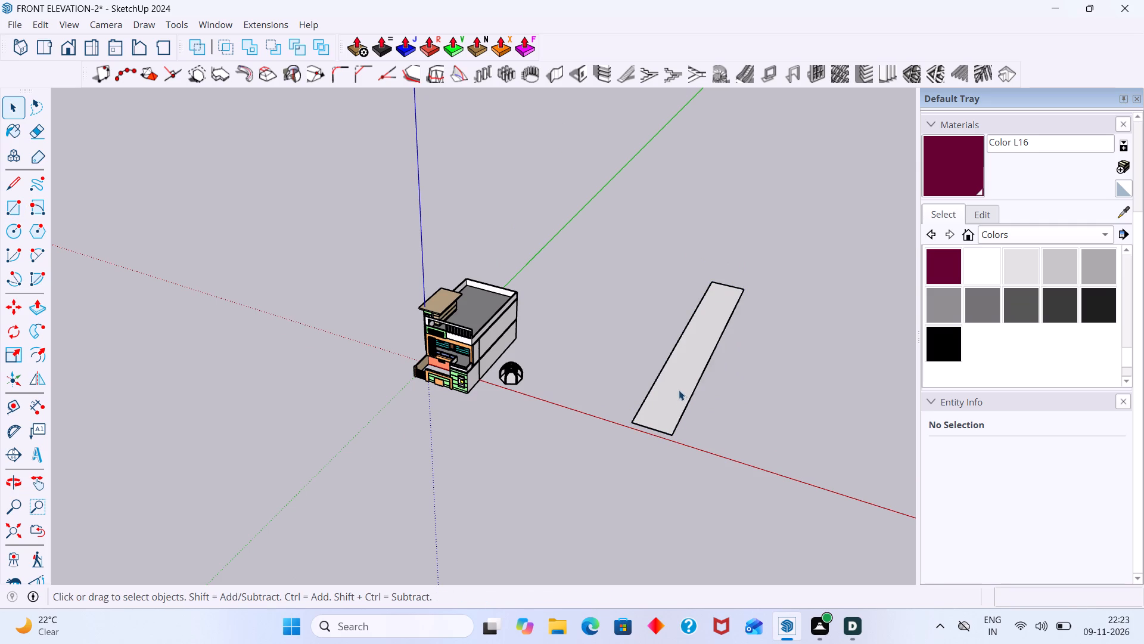
{"action": "double_click", "coordinate": [679, 390]}
{"action": "right_click", "coordinate": [679, 387]}
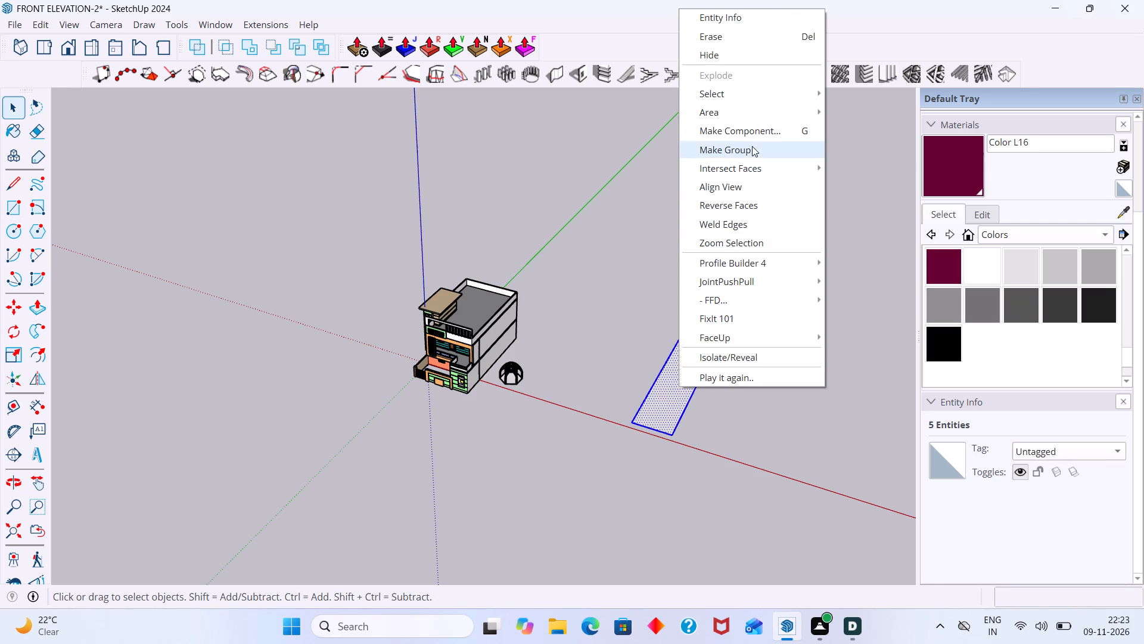
{"action": "left_click", "coordinate": [751, 148]}
{"action": "left_click", "coordinate": [786, 281]}
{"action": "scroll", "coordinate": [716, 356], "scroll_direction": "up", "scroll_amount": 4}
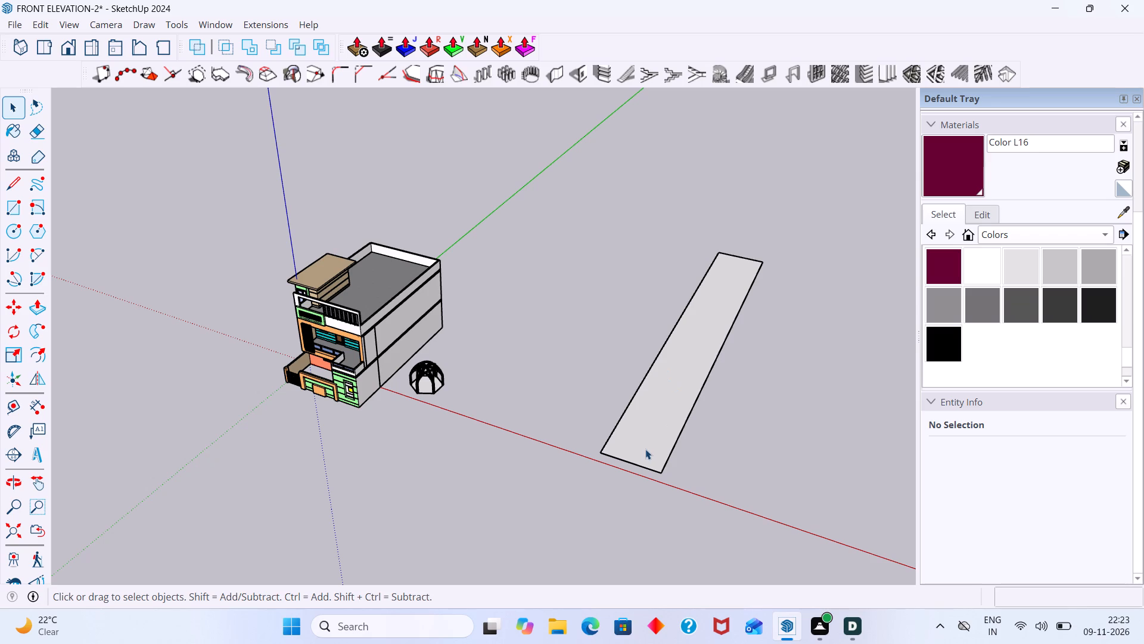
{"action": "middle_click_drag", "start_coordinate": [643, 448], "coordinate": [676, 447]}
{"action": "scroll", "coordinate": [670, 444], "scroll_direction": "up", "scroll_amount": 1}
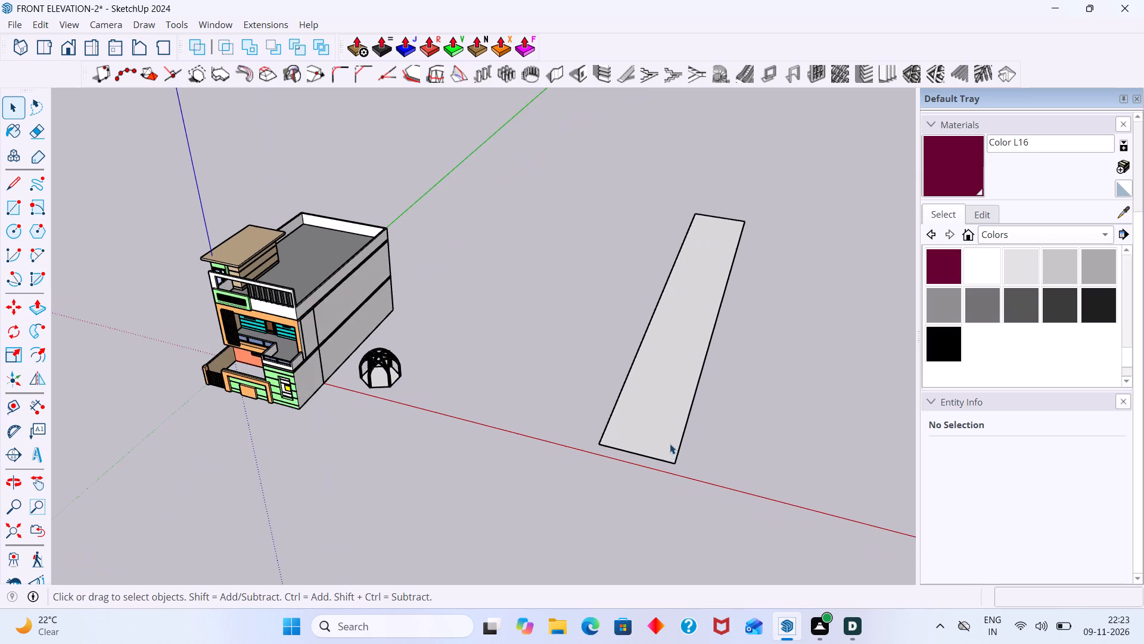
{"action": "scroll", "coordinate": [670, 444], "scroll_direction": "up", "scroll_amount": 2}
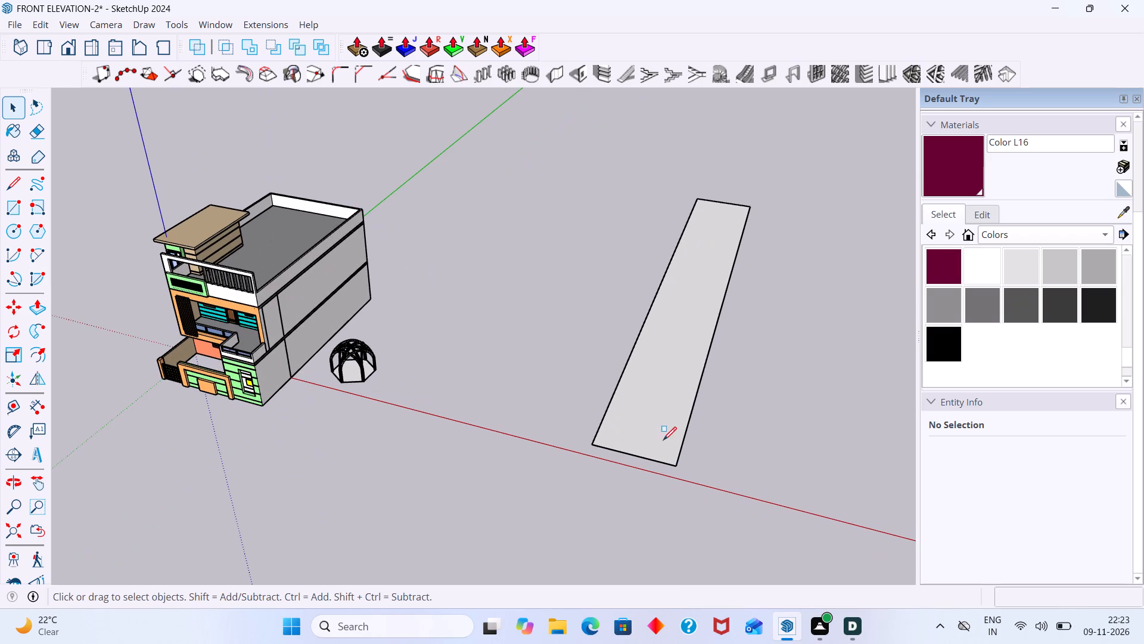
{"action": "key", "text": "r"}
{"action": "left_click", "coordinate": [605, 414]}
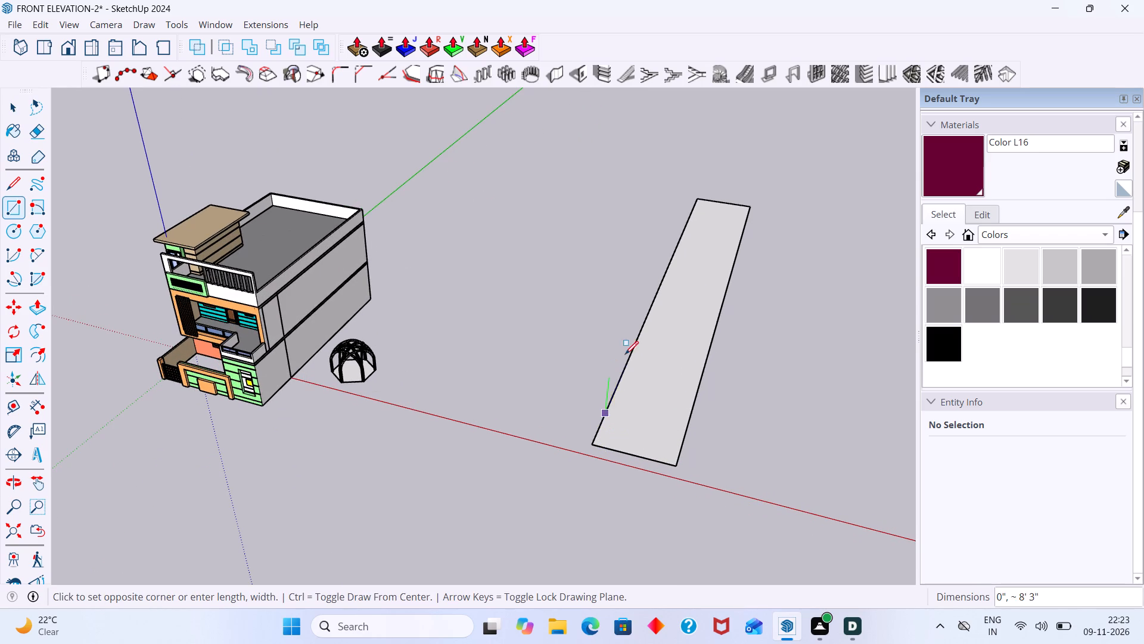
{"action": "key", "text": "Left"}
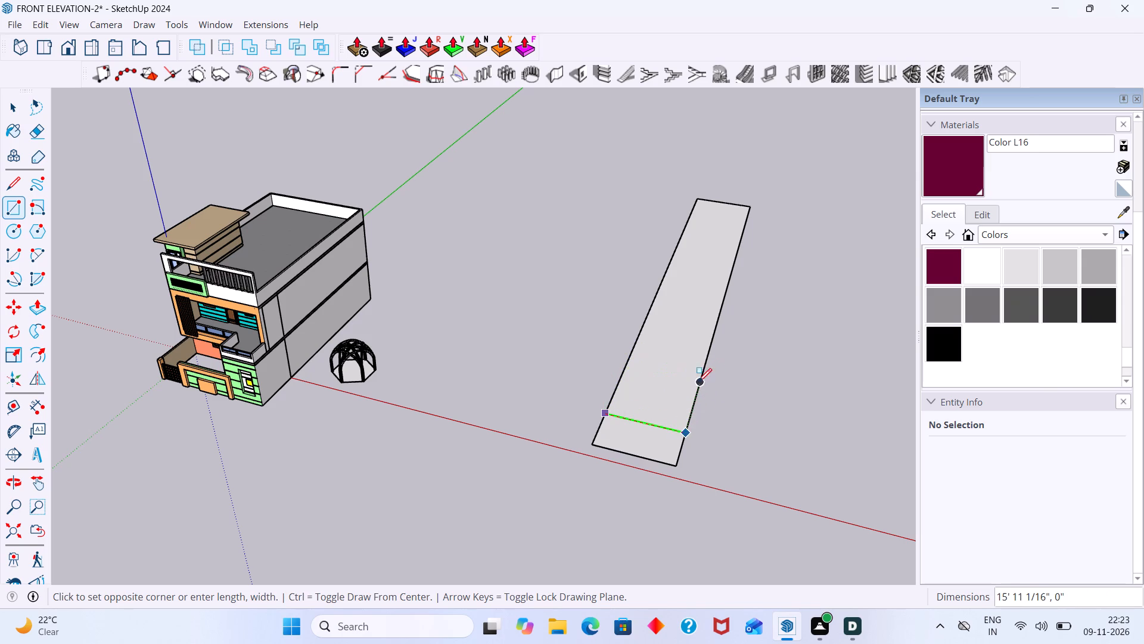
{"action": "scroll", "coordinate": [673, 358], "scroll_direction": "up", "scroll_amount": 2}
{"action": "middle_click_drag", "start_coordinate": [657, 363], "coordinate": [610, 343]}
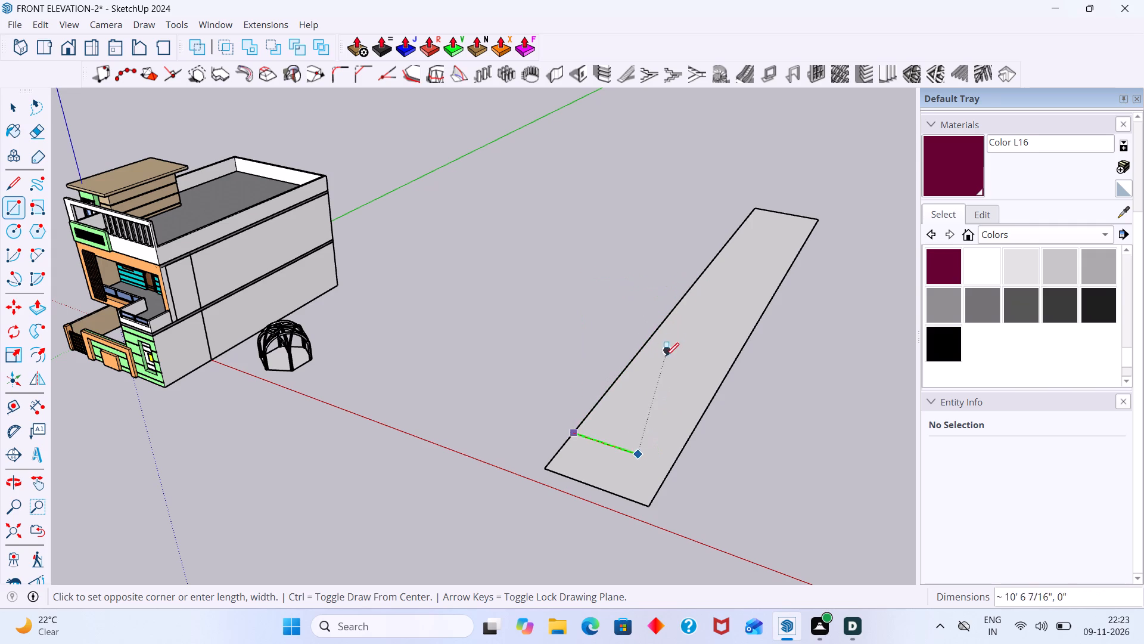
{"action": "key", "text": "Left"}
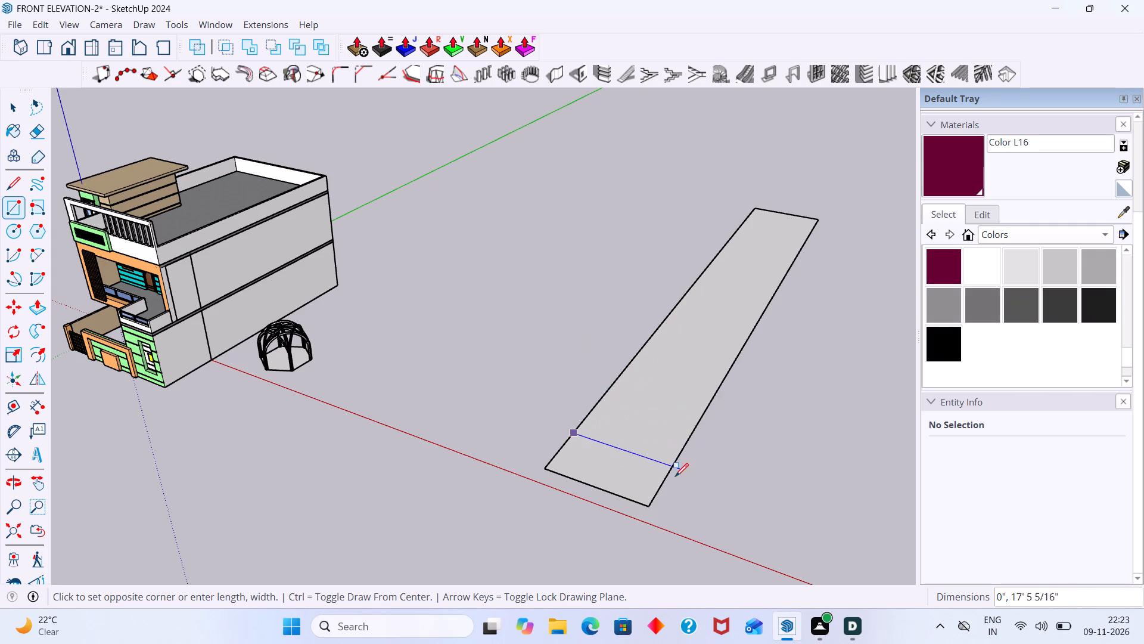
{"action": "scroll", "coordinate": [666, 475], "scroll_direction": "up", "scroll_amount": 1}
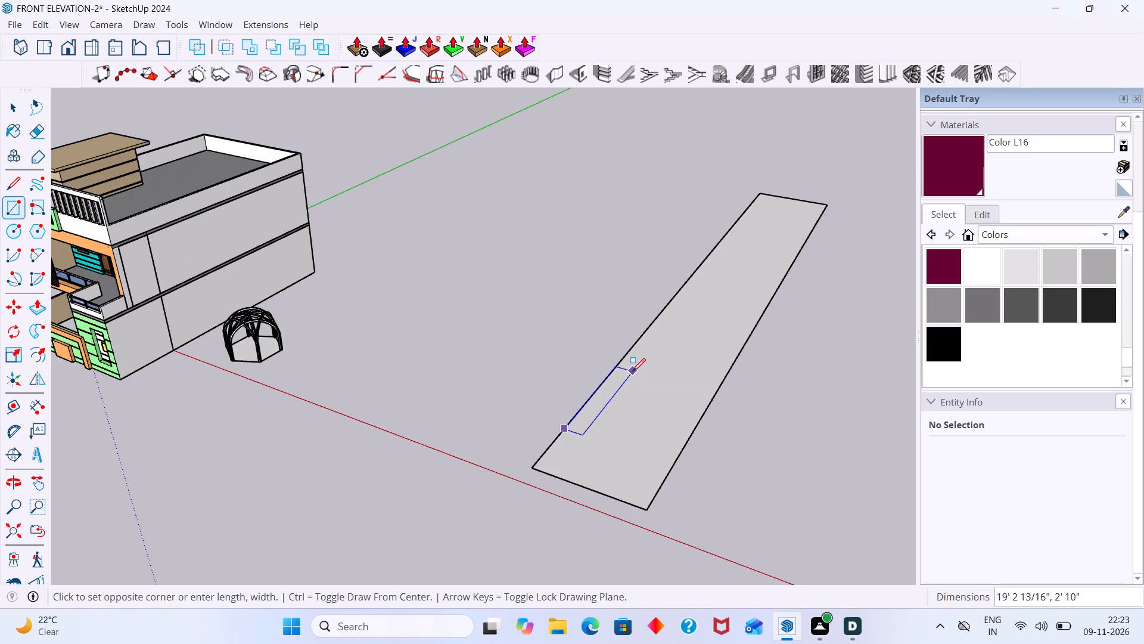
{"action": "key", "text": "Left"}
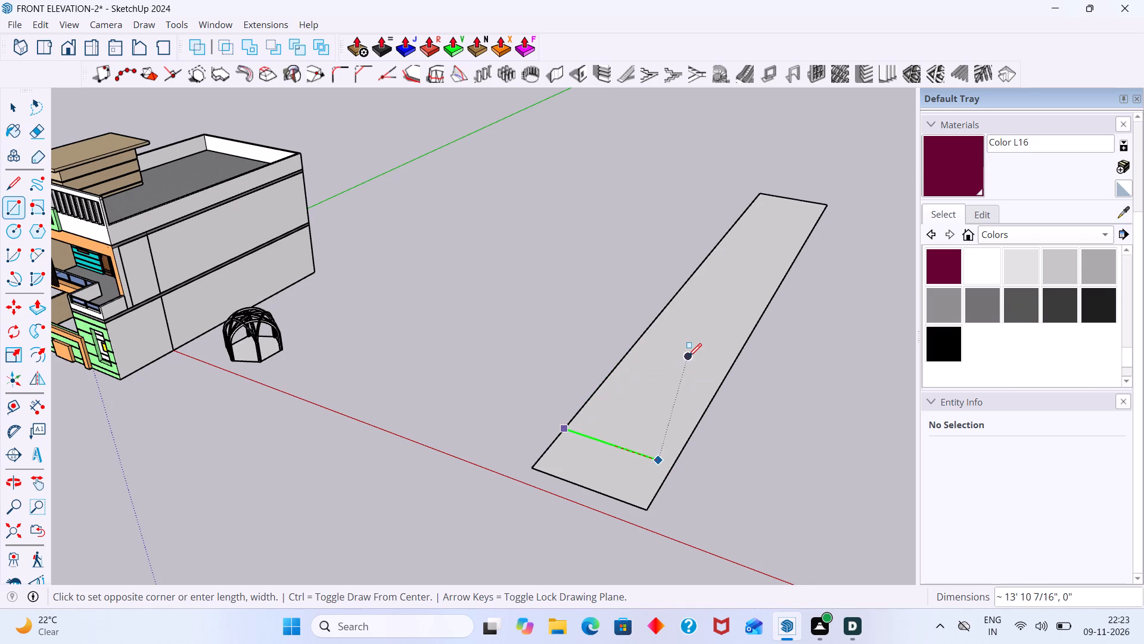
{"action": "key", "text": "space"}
Draw an upright rectangle about 15' 11" wide and 32' 3" high on the ground strip's short front edge.
{"action": "scroll", "coordinate": [628, 459], "scroll_direction": "down", "scroll_amount": 4}
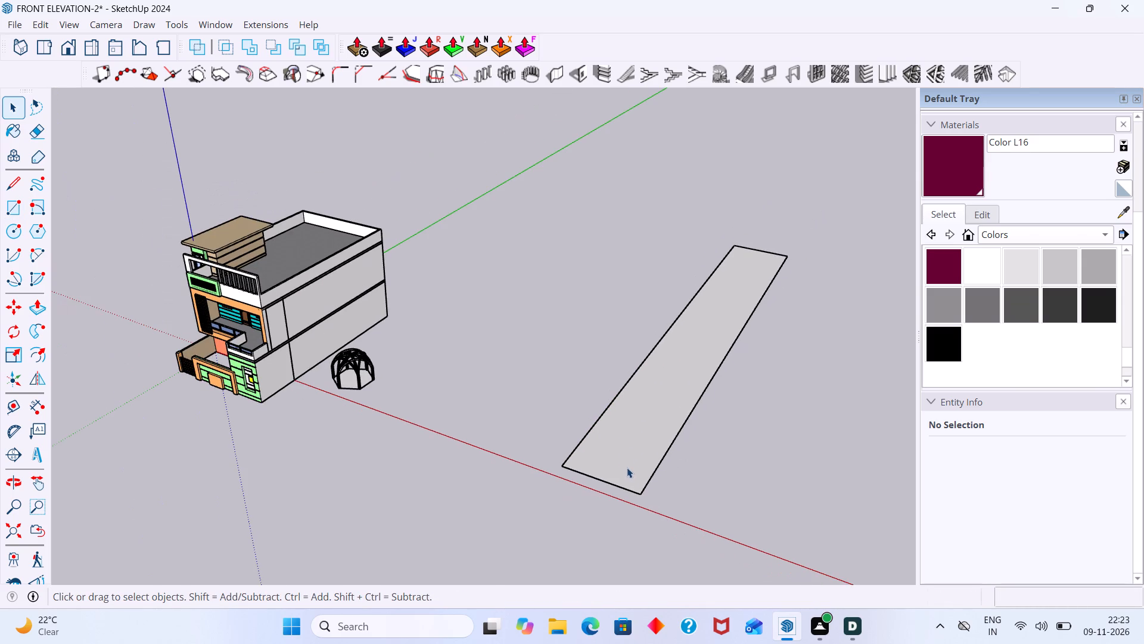
{"action": "key", "text": "r"}
{"action": "left_click", "coordinate": [564, 462]}
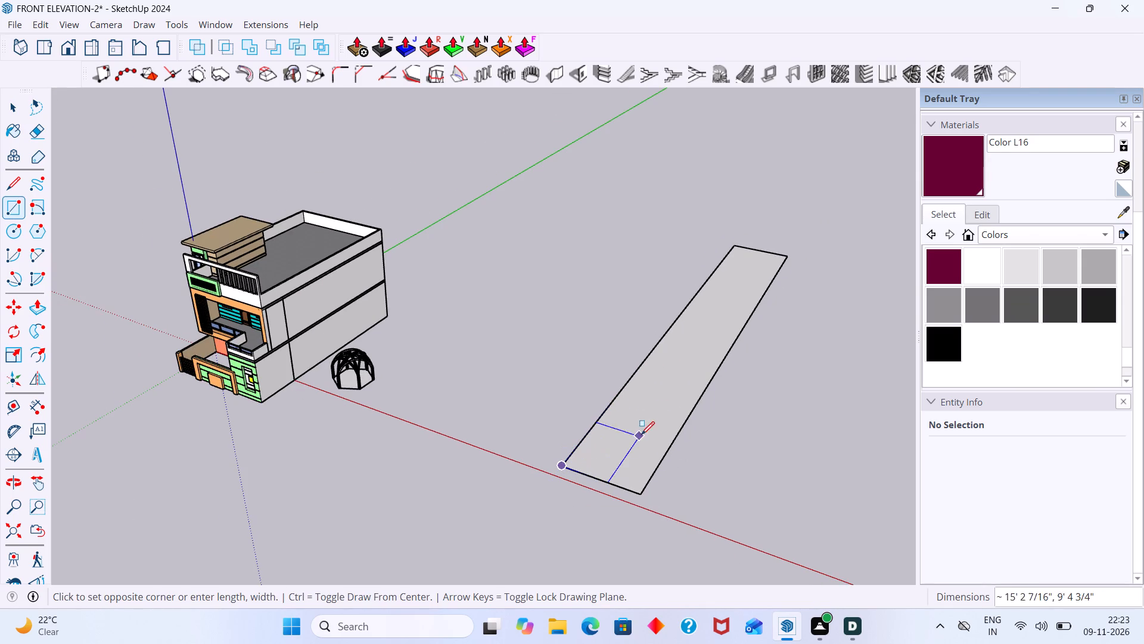
{"action": "key", "text": "Left"}
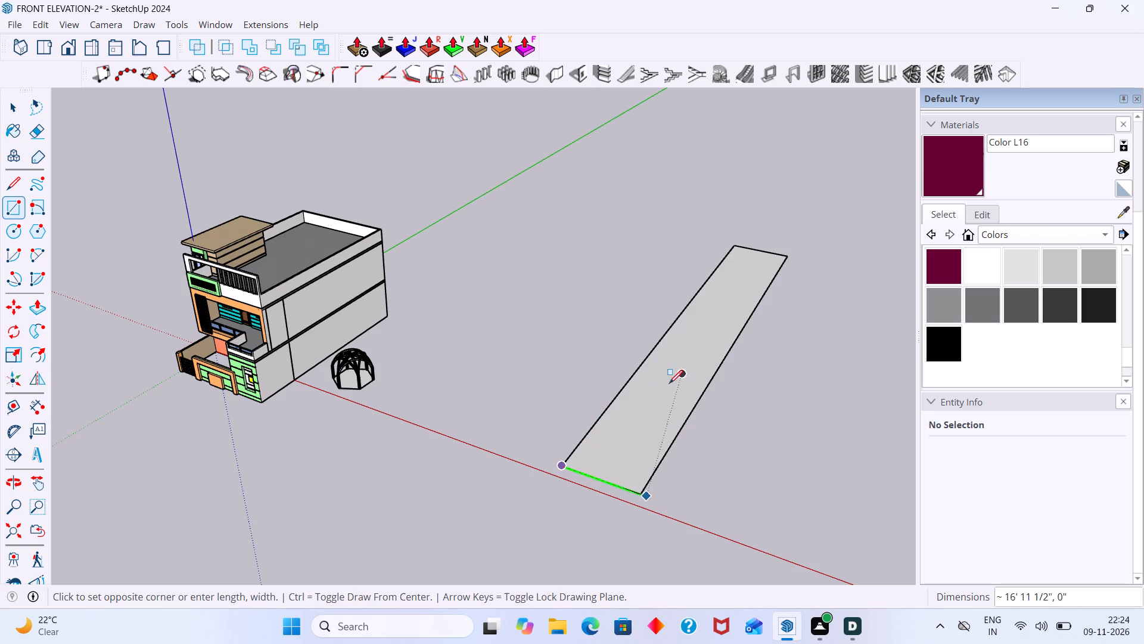
{"action": "left_click", "coordinate": [642, 491]}
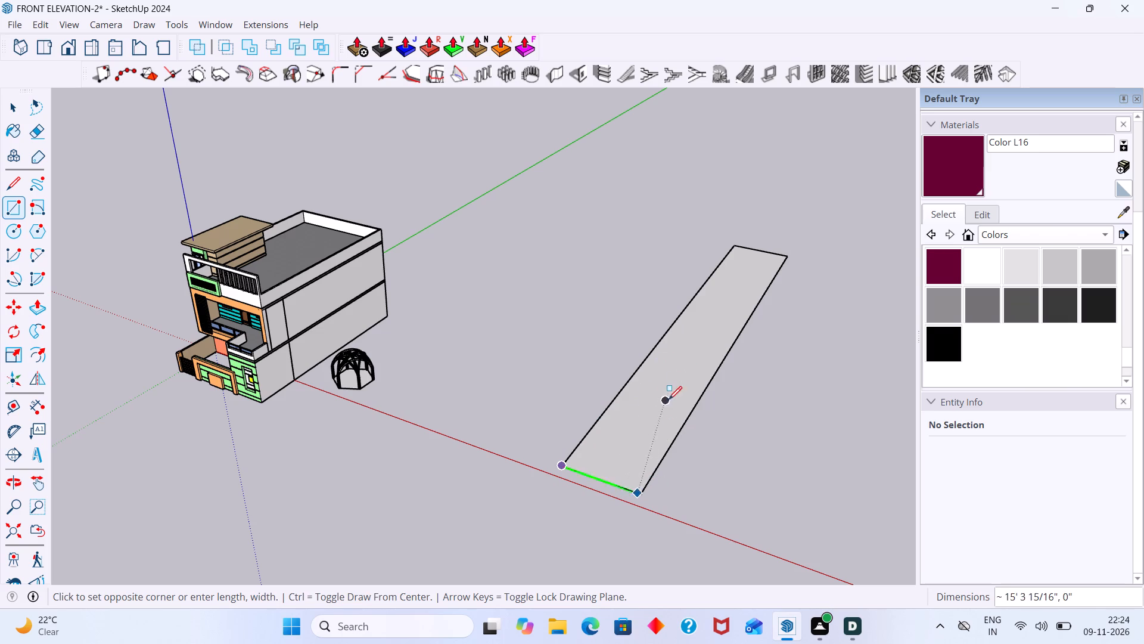
{"action": "left_click", "coordinate": [652, 341]}
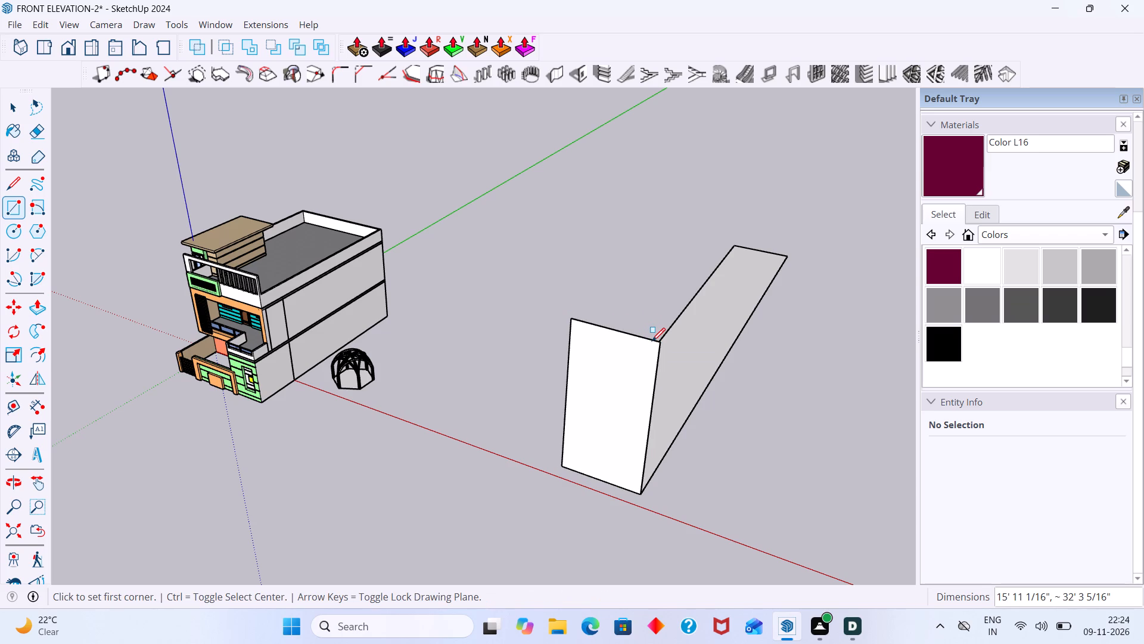
{"action": "key", "text": "space"}
Offset the upright rectangle's outline inward by about 1' 5 5/8".
{"action": "scroll", "coordinate": [643, 354], "scroll_direction": "up", "scroll_amount": 3}
{"action": "left_click", "coordinate": [628, 367]}
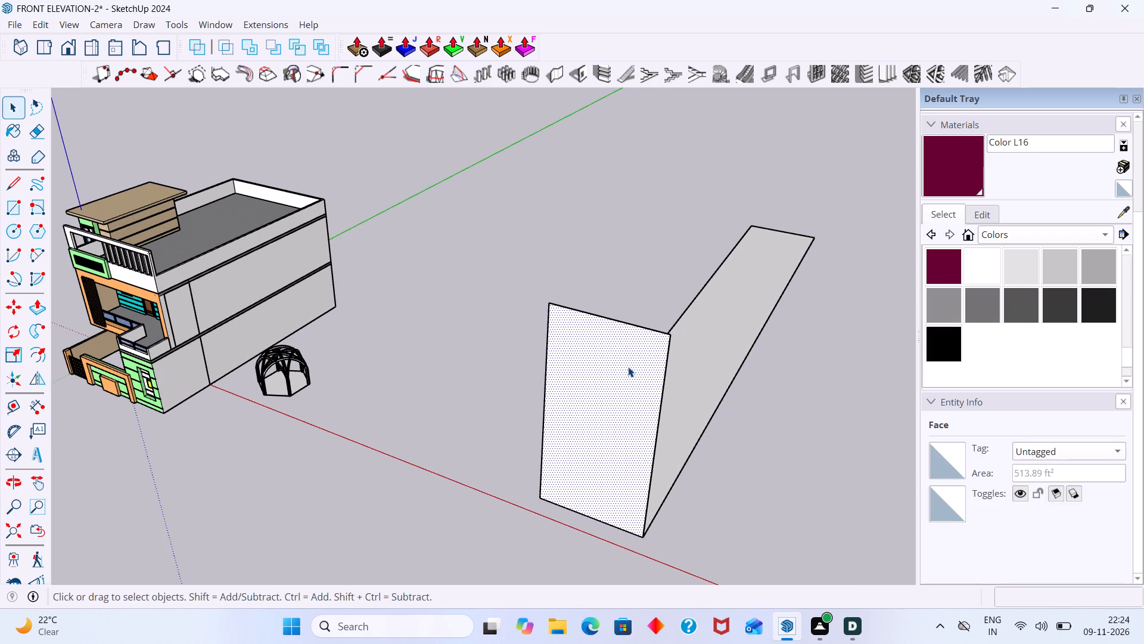
{"action": "key", "text": "f"}
{"action": "left_click", "coordinate": [639, 339]}
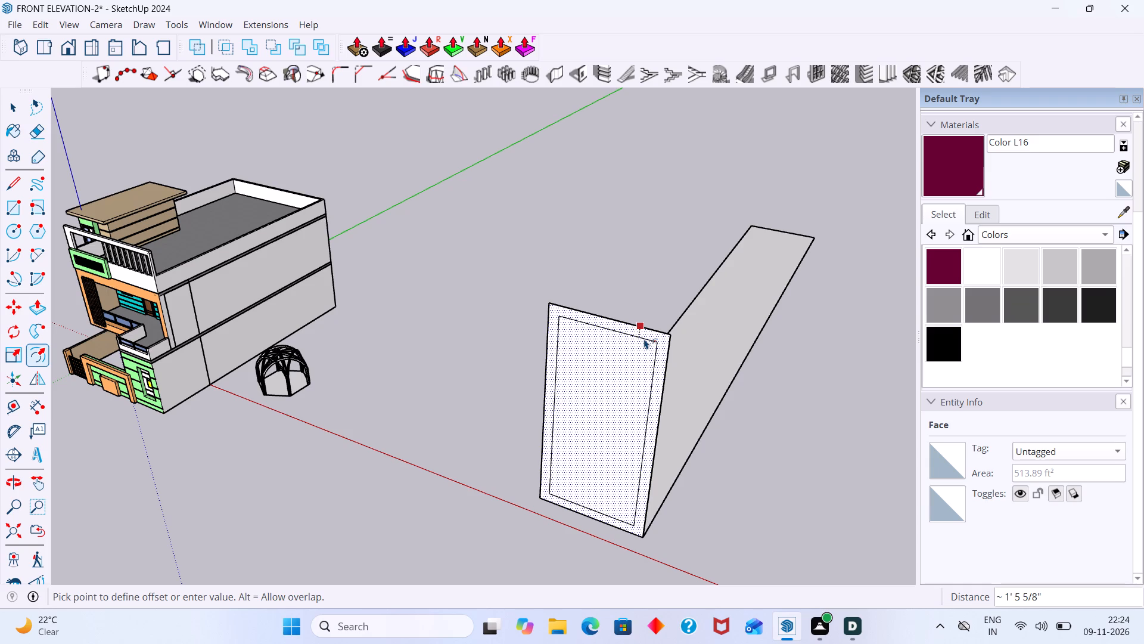
{"action": "left_click", "coordinate": [644, 339]}
{"action": "key", "text": "space"}
Move the inner outline's bottom edge down about 1' 5 5/8" onto the upright rectangle's base edge.
{"action": "left_click", "coordinate": [589, 506]}
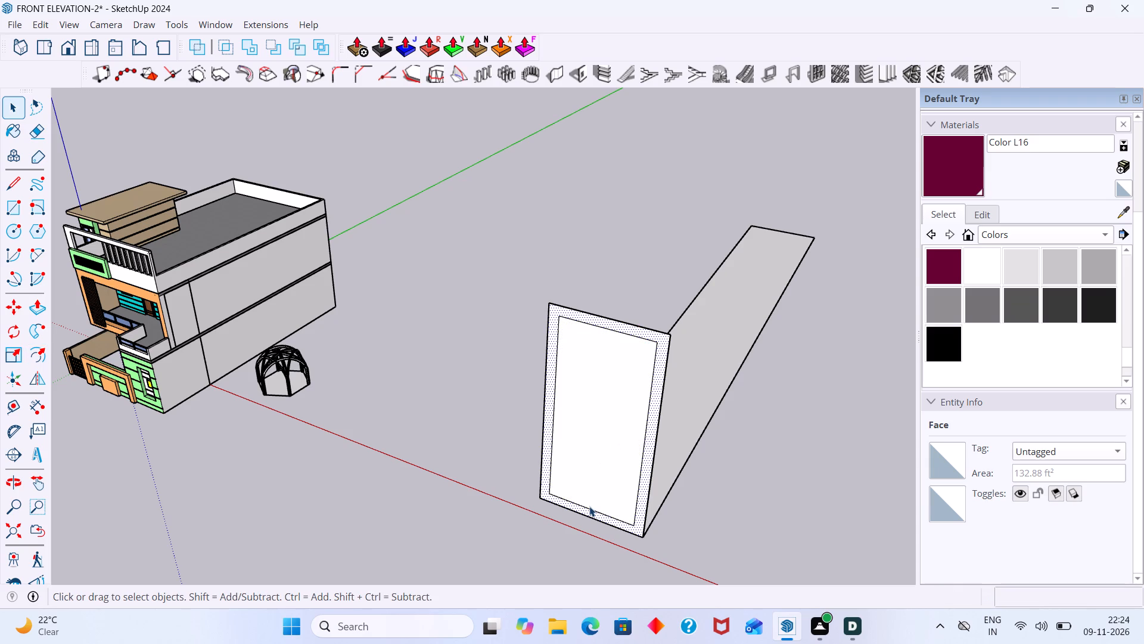
{"action": "key", "text": "m"}
{"action": "left_click", "coordinate": [589, 506]}
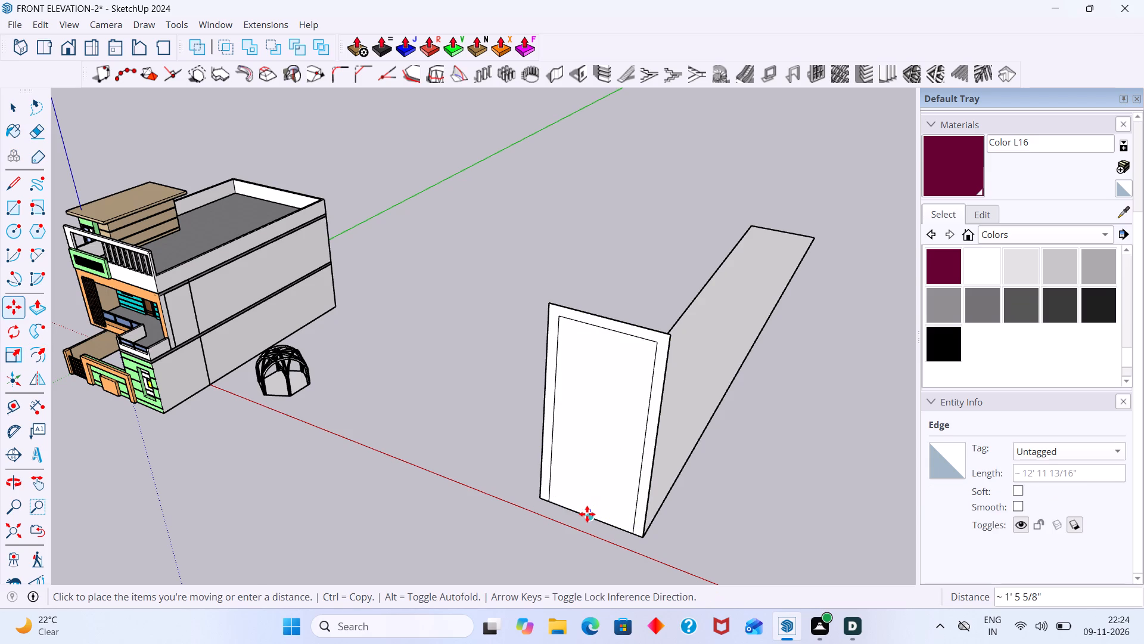
{"action": "left_click", "coordinate": [587, 515]}
{"action": "key", "text": "space"}
Delete the upright rectangle's inner face to leave an open-bottomed portal frame.
{"action": "left_click", "coordinate": [593, 466]}
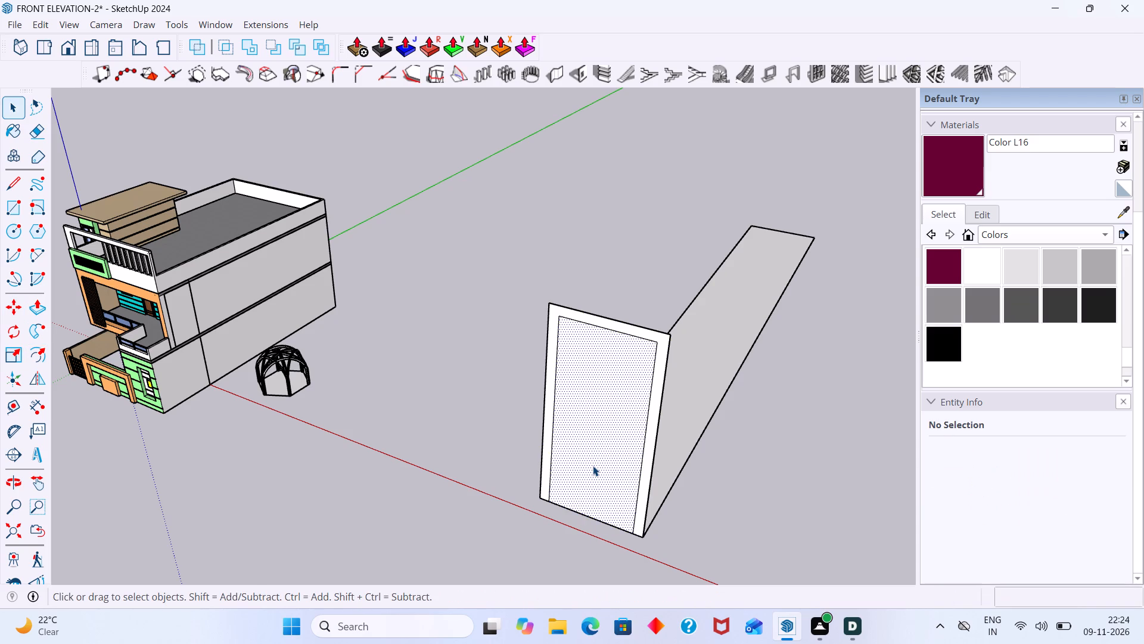
{"action": "key", "text": "Delete"}
Push/Pull the portal frame's face to a thickness of about 1' 1/4".
{"action": "scroll", "coordinate": [649, 409], "scroll_direction": "up", "scroll_amount": 3}
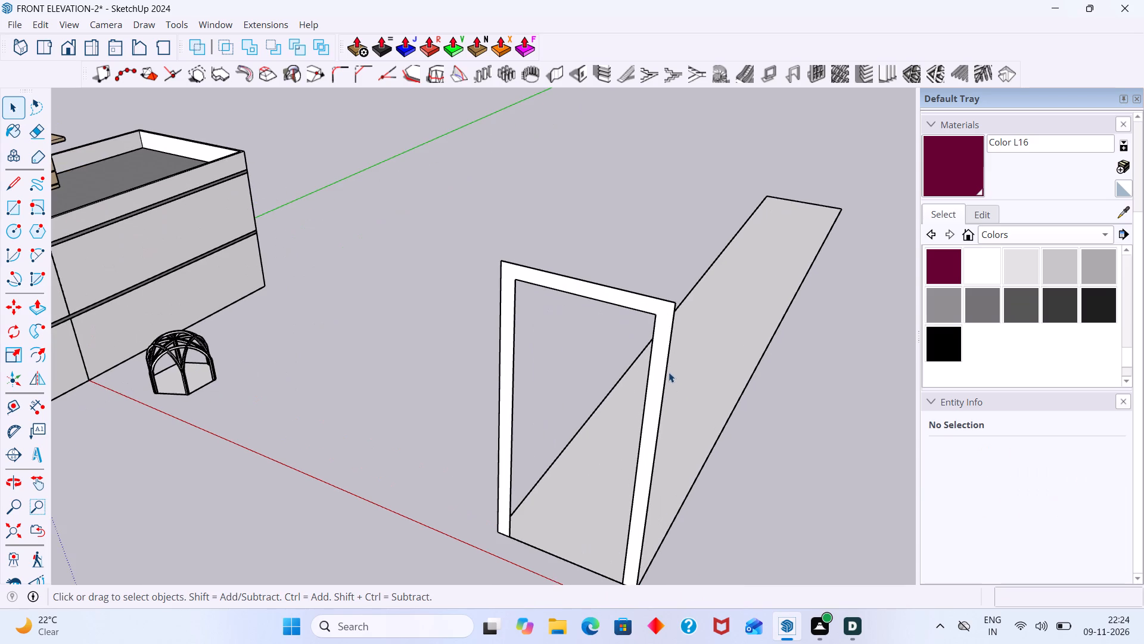
{"action": "middle_click_drag", "start_coordinate": [671, 367], "coordinate": [626, 390]}
{"action": "scroll", "coordinate": [574, 374], "scroll_direction": "up", "scroll_amount": 4}
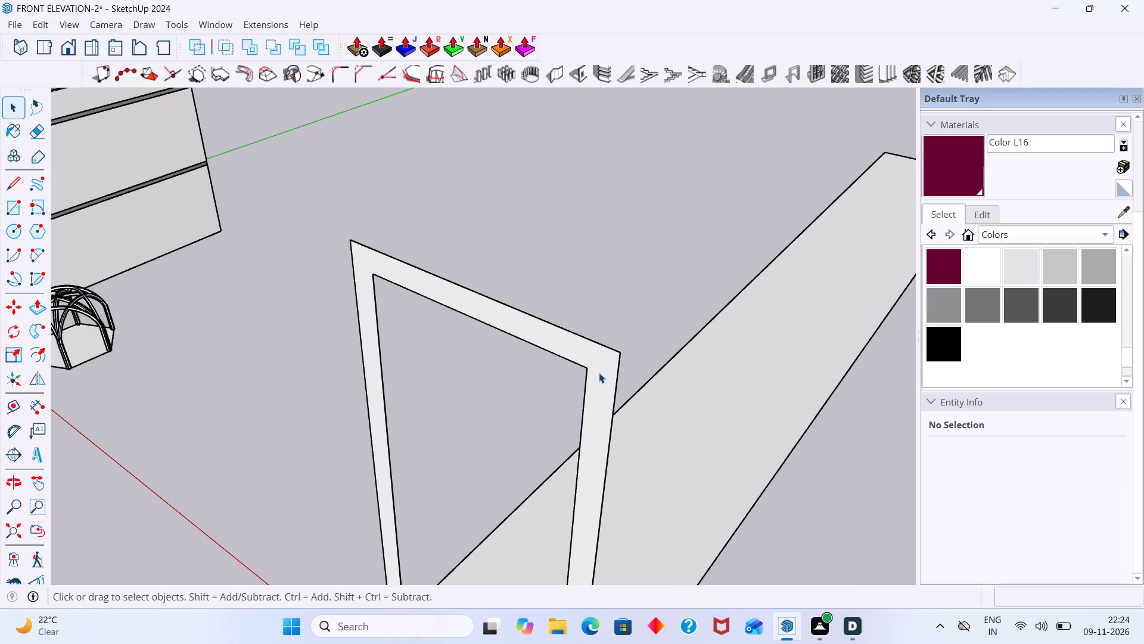
{"action": "left_click", "coordinate": [599, 373]}
{"action": "key", "text": "p"}
{"action": "left_click", "coordinate": [599, 373]}
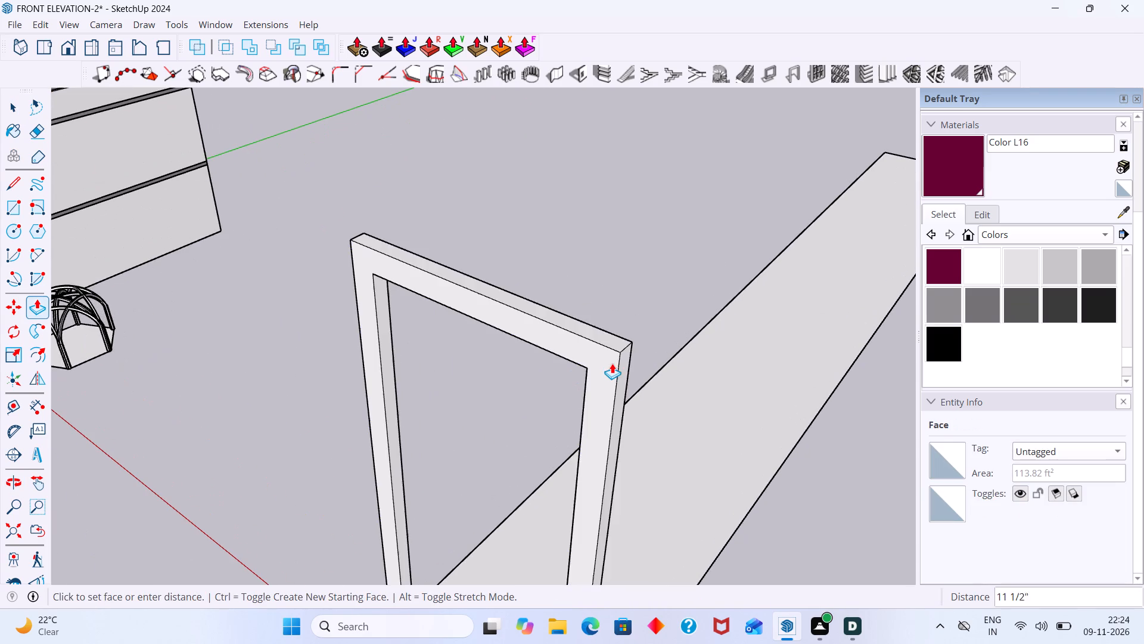
{"action": "middle_click_drag", "start_coordinate": [613, 363], "coordinate": [531, 388]}
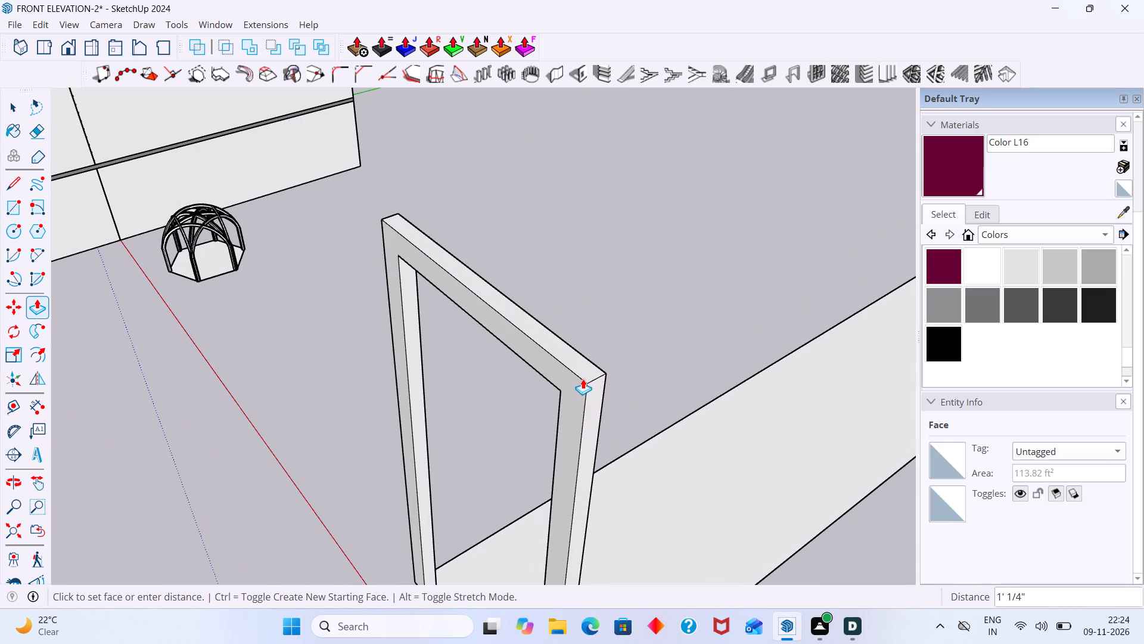
{"action": "left_click", "coordinate": [583, 379]}
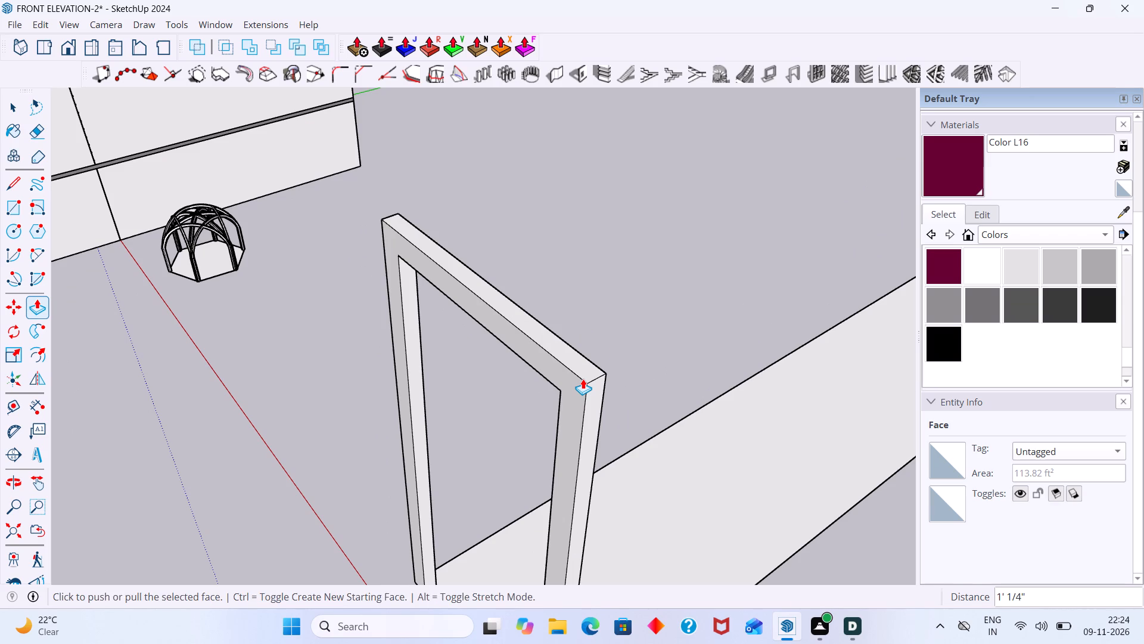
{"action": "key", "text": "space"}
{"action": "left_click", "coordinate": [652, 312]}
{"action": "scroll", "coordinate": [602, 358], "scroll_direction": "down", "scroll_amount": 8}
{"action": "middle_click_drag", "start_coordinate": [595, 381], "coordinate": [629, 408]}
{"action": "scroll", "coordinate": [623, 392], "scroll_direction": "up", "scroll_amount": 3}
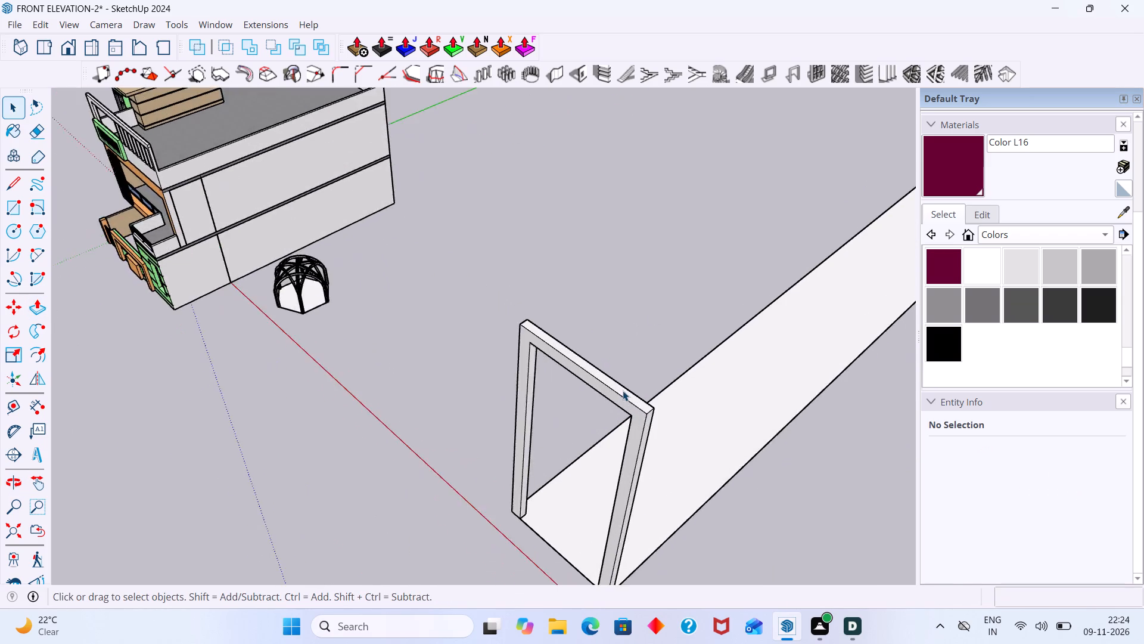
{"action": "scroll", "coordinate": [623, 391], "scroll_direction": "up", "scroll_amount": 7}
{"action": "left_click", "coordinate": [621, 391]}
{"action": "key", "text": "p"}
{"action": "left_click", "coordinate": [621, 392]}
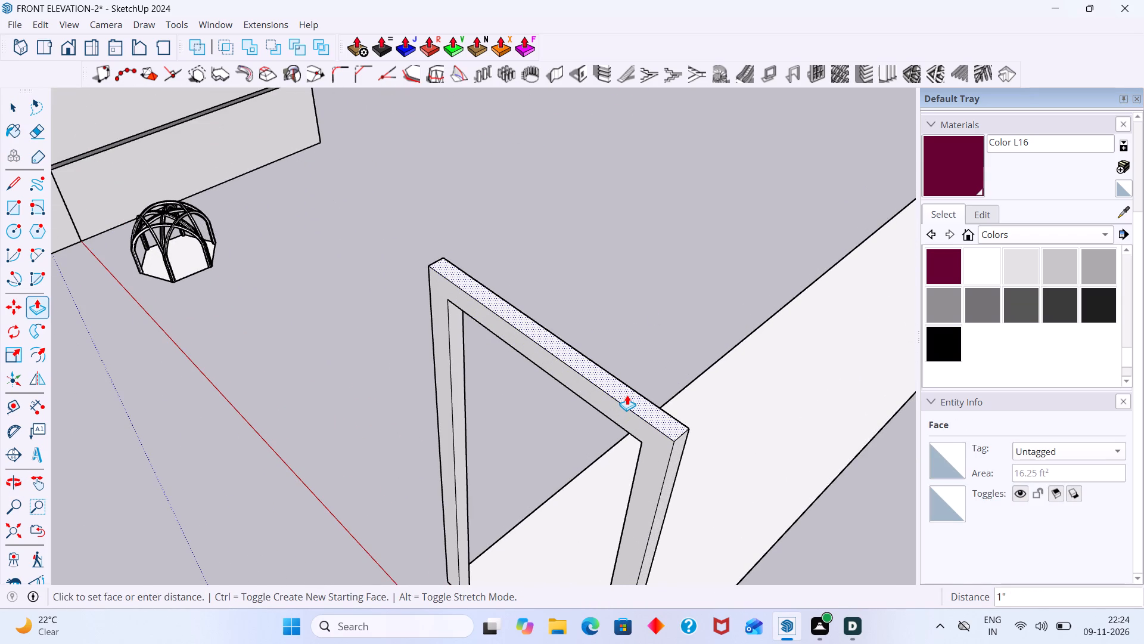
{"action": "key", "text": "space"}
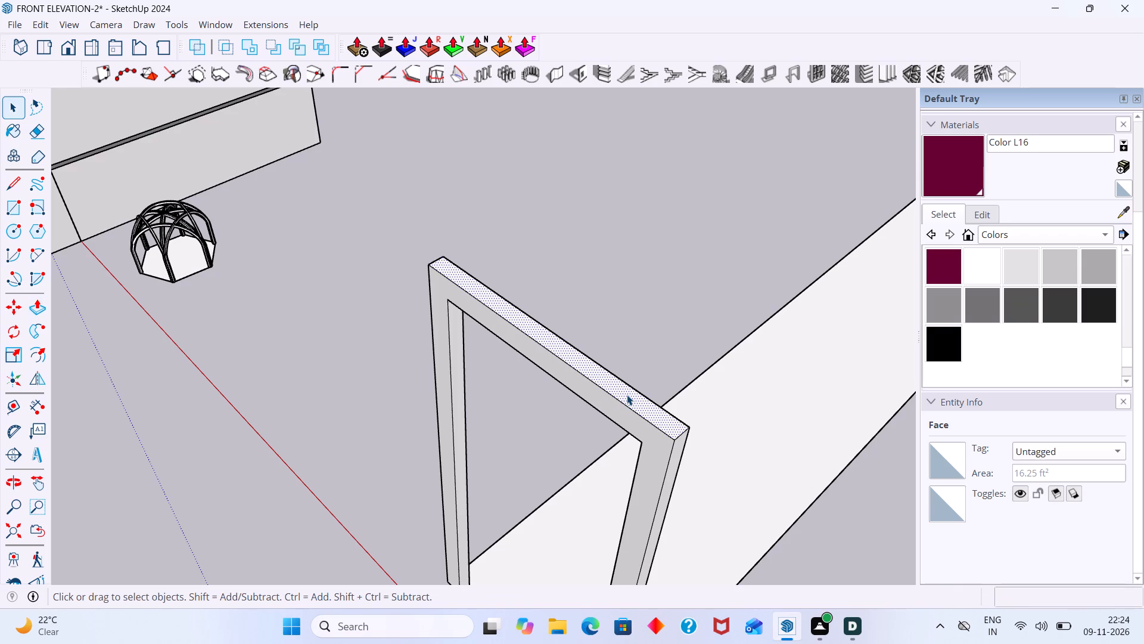
Push/Pull the underside of the portal frame's top beam down about 18' 7 15/16".
{"action": "scroll", "coordinate": [626, 396], "scroll_direction": "down", "scroll_amount": 8}
{"action": "middle_click_drag", "start_coordinate": [618, 417], "coordinate": [626, 262]}
{"action": "scroll", "coordinate": [564, 115], "scroll_direction": "up", "scroll_amount": 3}
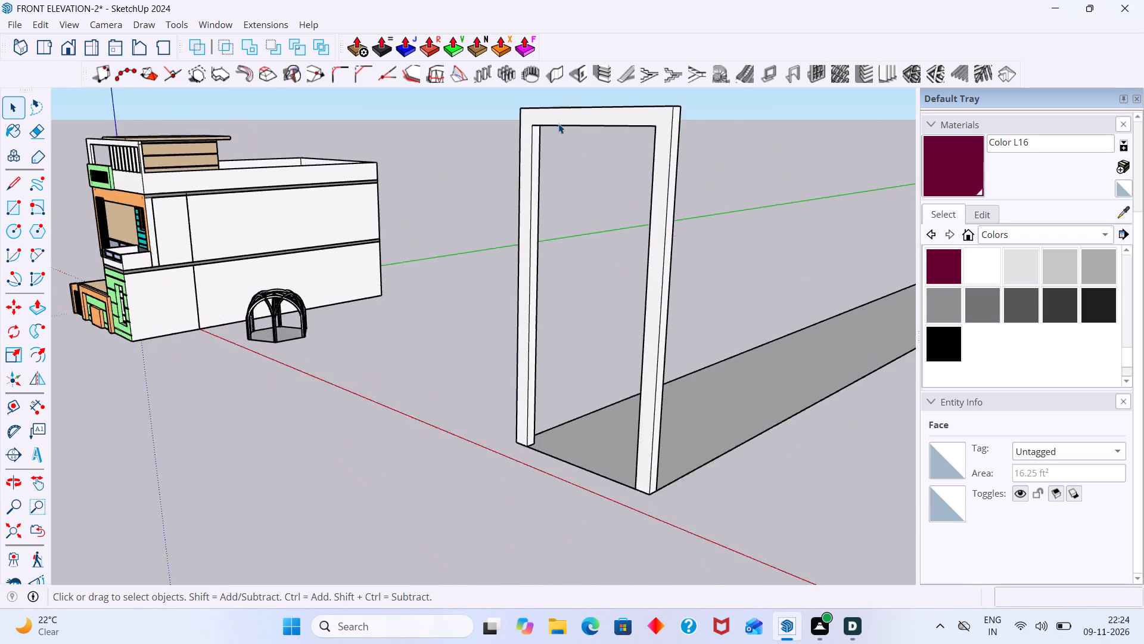
{"action": "scroll", "coordinate": [558, 123], "scroll_direction": "up", "scroll_amount": 6}
{"action": "middle_click_drag", "start_coordinate": [540, 123], "coordinate": [493, 58]}
{"action": "middle_click_drag", "start_coordinate": [560, 132], "coordinate": [544, 109]}
{"action": "scroll", "coordinate": [599, 156], "scroll_direction": "up", "scroll_amount": 2}
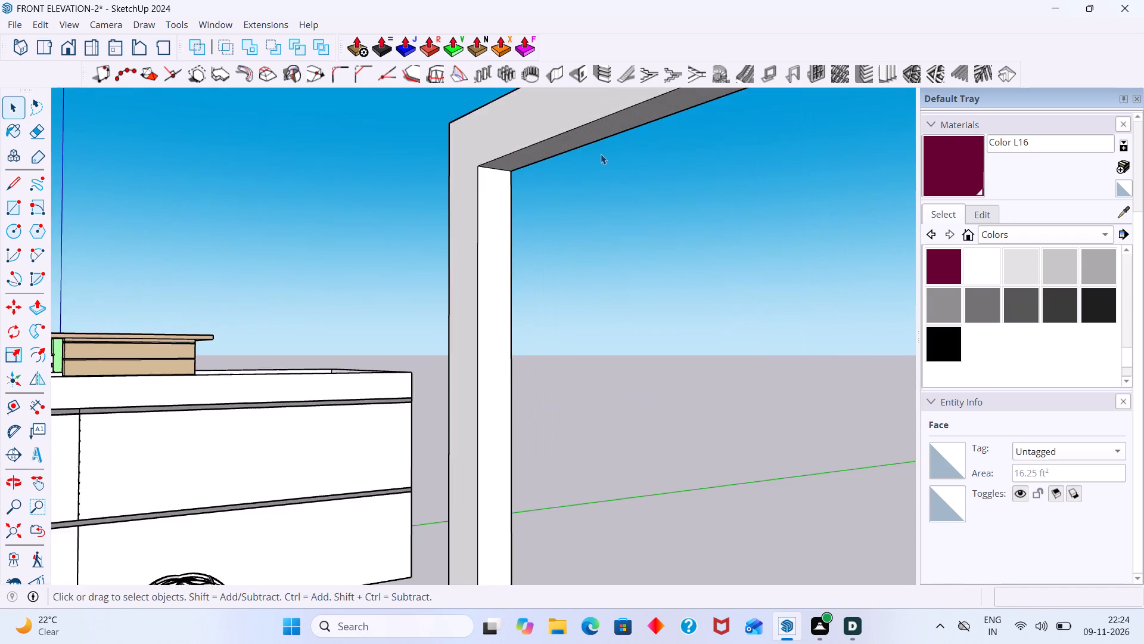
{"action": "scroll", "coordinate": [601, 154], "scroll_direction": "up", "scroll_amount": 2}
{"action": "scroll", "coordinate": [593, 140], "scroll_direction": "down", "scroll_amount": 3}
{"action": "middle_click_drag", "start_coordinate": [570, 157], "coordinate": [549, 123]}
{"action": "scroll", "coordinate": [547, 125], "scroll_direction": "down", "scroll_amount": 3}
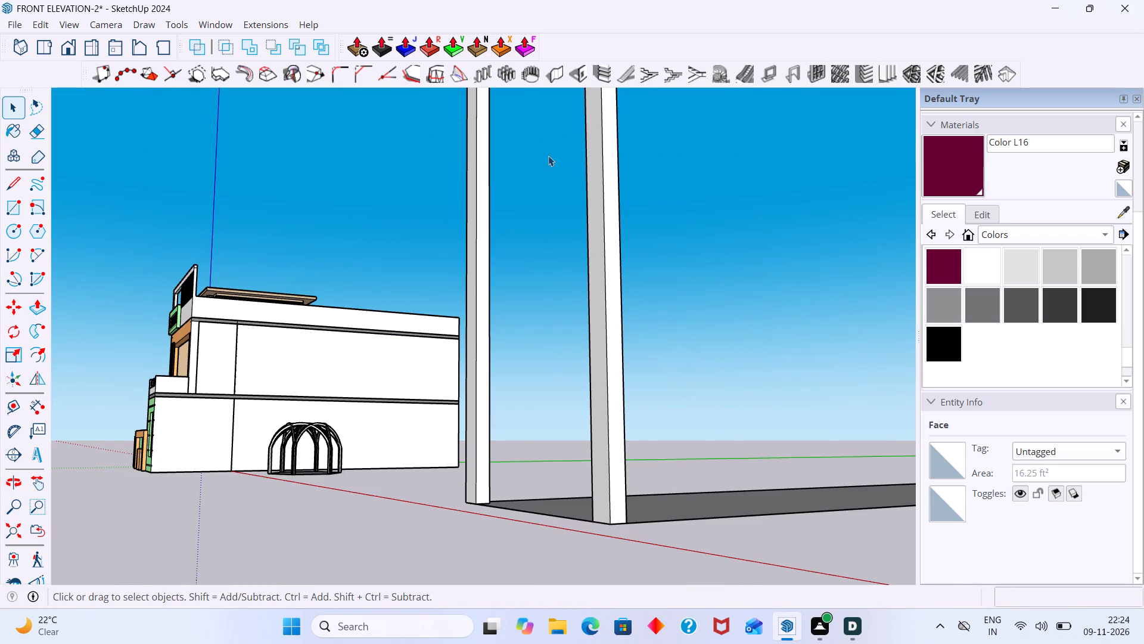
{"action": "middle_click_drag", "start_coordinate": [554, 164], "coordinate": [600, 358], "text": "shift"}
{"action": "middle_click_drag", "start_coordinate": [595, 318], "coordinate": [577, 250]}
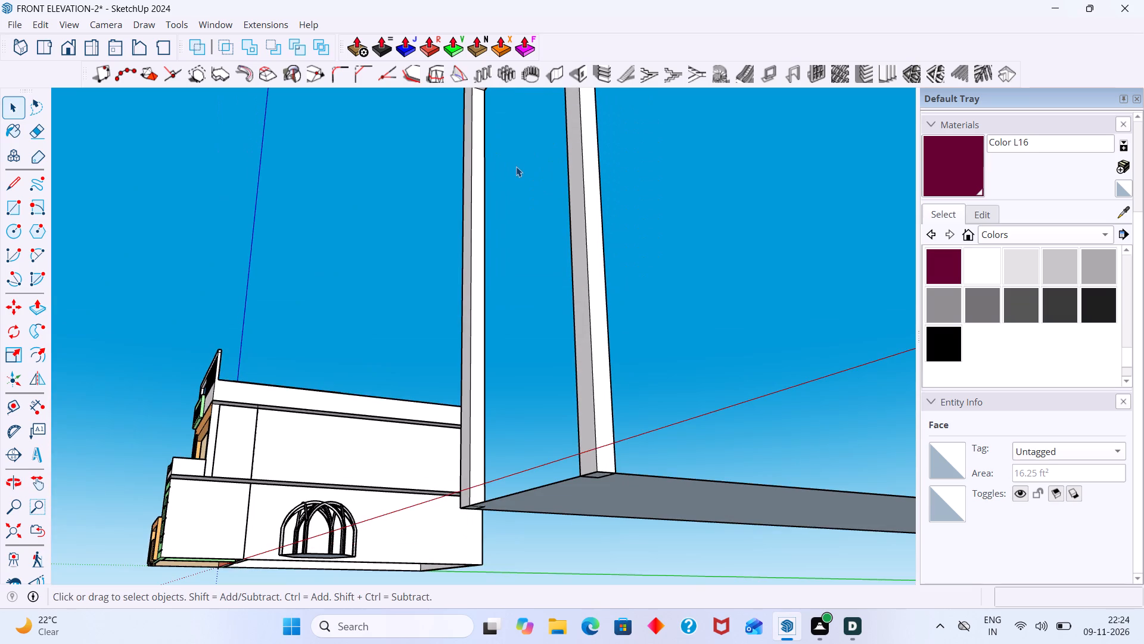
{"action": "middle_click_drag", "start_coordinate": [517, 168], "coordinate": [565, 373], "text": "shift"}
{"action": "scroll", "coordinate": [537, 253], "scroll_direction": "up", "scroll_amount": 7}
{"action": "left_click", "coordinate": [554, 255]}
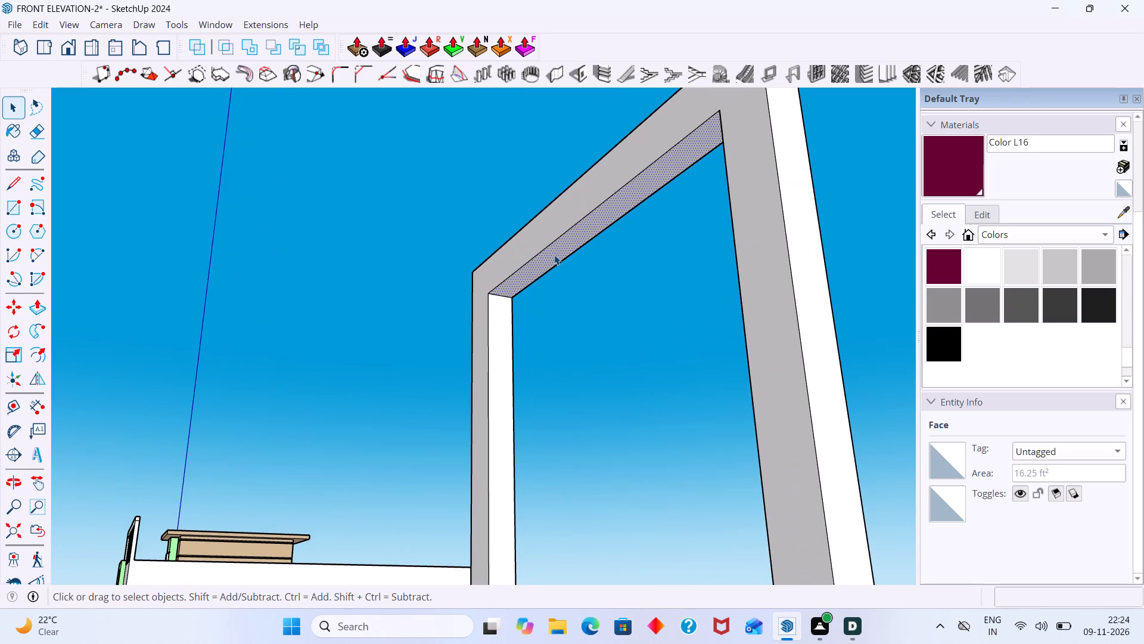
{"action": "key", "text": "p"}
{"action": "left_click", "coordinate": [554, 255]}
{"action": "scroll", "coordinate": [571, 316], "scroll_direction": "down", "scroll_amount": 8}
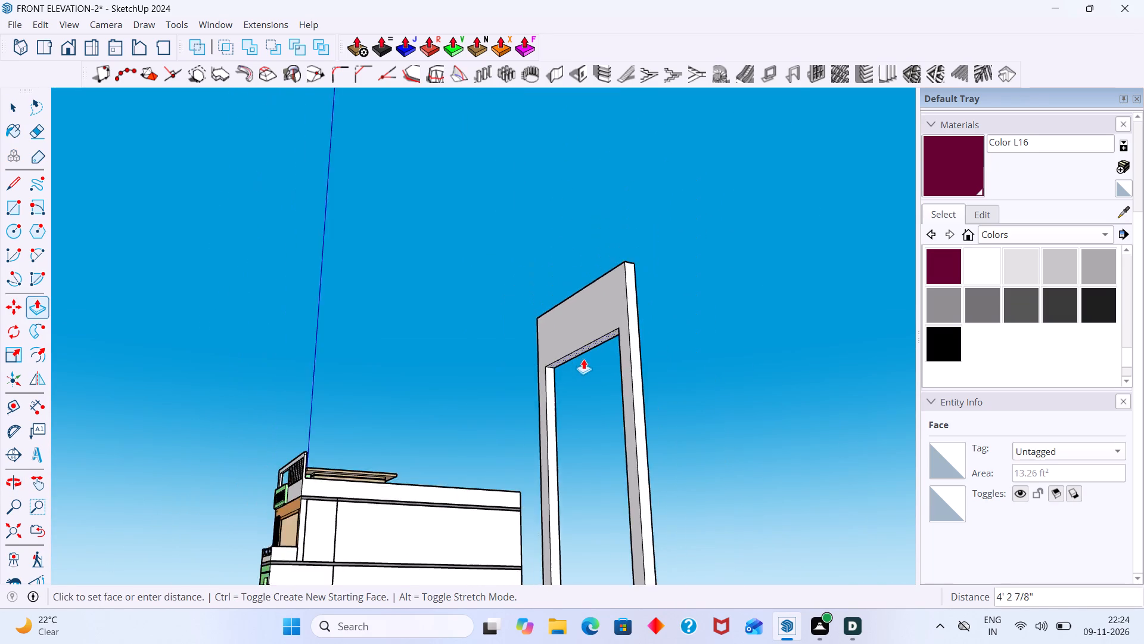
{"action": "scroll", "coordinate": [583, 359], "scroll_direction": "down", "scroll_amount": 10}
{"action": "middle_click_drag", "start_coordinate": [589, 385], "coordinate": [686, 506]}
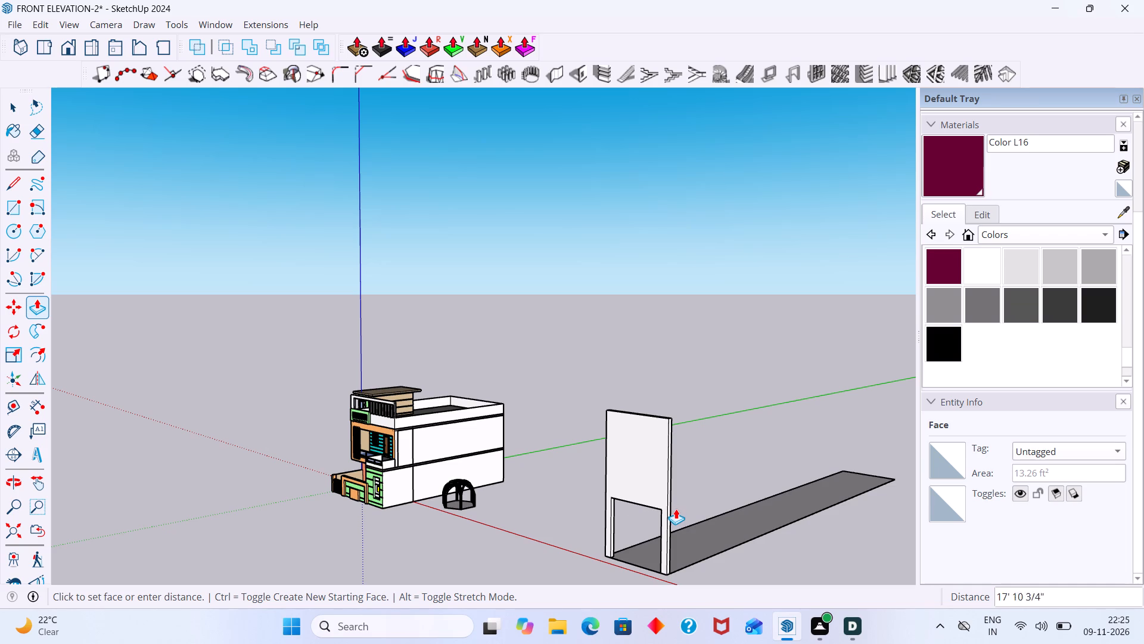
{"action": "left_click", "coordinate": [676, 509]}
Push/Pull the portal frame's top face down about 18' 7 3/8" to lower the frame and thin its top beam.
{"action": "middle_click_drag", "start_coordinate": [651, 414], "coordinate": [644, 486]}
{"action": "scroll", "coordinate": [646, 478], "scroll_direction": "up", "scroll_amount": 5}
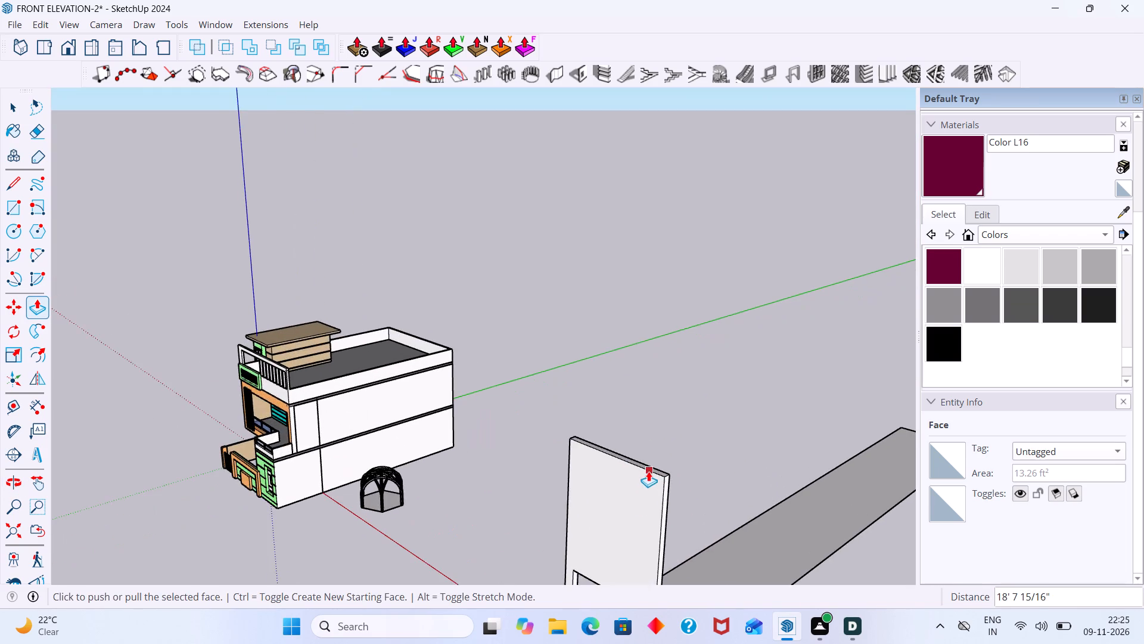
{"action": "middle_click_drag", "start_coordinate": [648, 471], "coordinate": [638, 537]}
{"action": "key", "text": "space"}
{"action": "scroll", "coordinate": [630, 522], "scroll_direction": "up", "scroll_amount": 5}
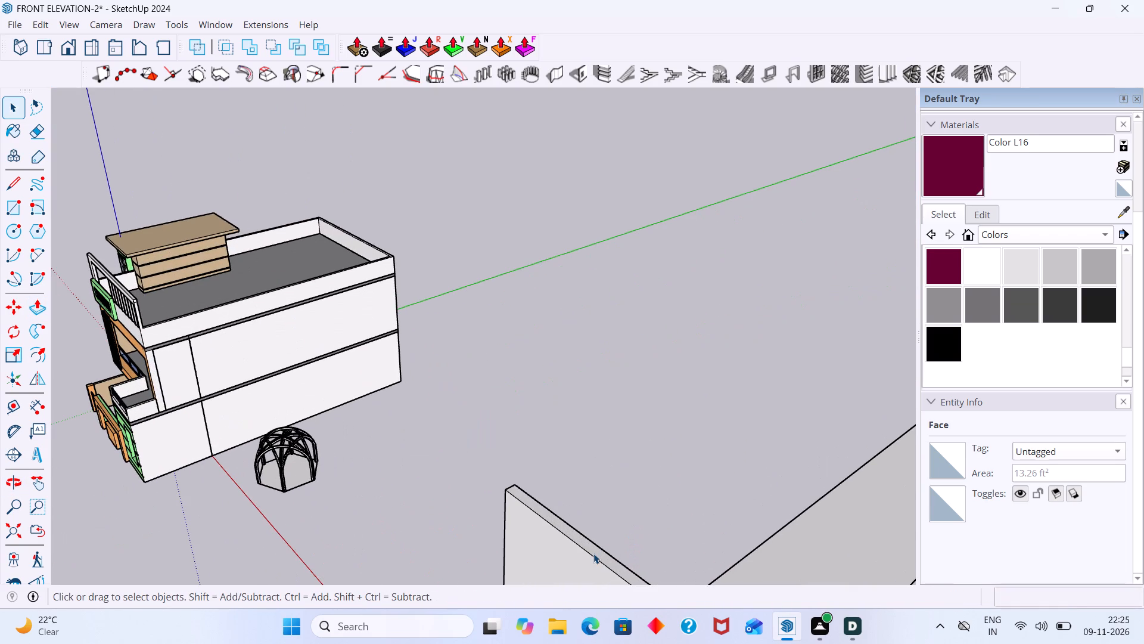
{"action": "scroll", "coordinate": [593, 553], "scroll_direction": "up", "scroll_amount": 3}
{"action": "left_click", "coordinate": [593, 554]}
{"action": "left_click", "coordinate": [596, 551]}
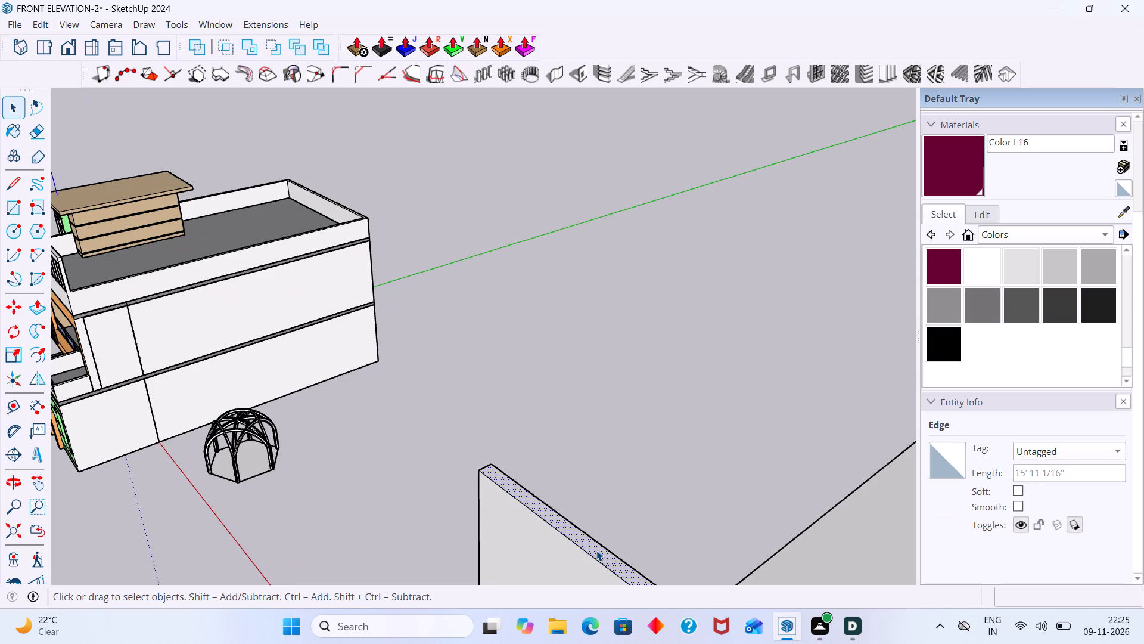
{"action": "key", "text": "p"}
{"action": "left_click", "coordinate": [596, 550]}
{"action": "middle_click_drag", "start_coordinate": [586, 557], "coordinate": [585, 542], "text": "shift"}
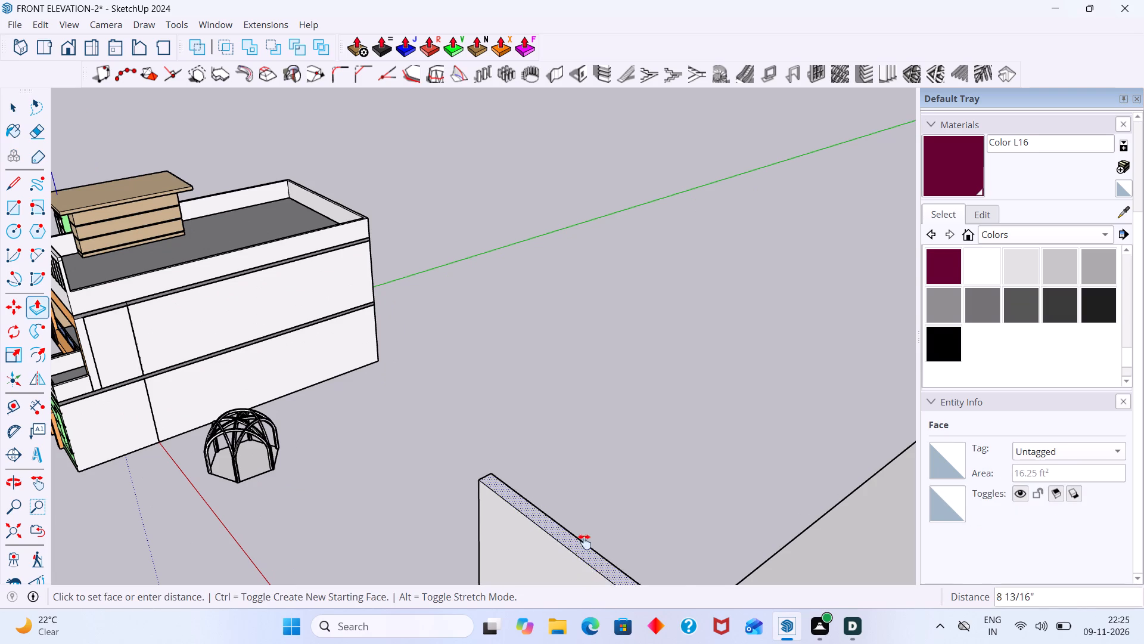
{"action": "middle_click_drag", "start_coordinate": [585, 542], "coordinate": [599, 376], "text": "shift"}
{"action": "scroll", "coordinate": [599, 382], "scroll_direction": "down", "scroll_amount": 4}
{"action": "middle_click_drag", "start_coordinate": [572, 493], "coordinate": [580, 396]}
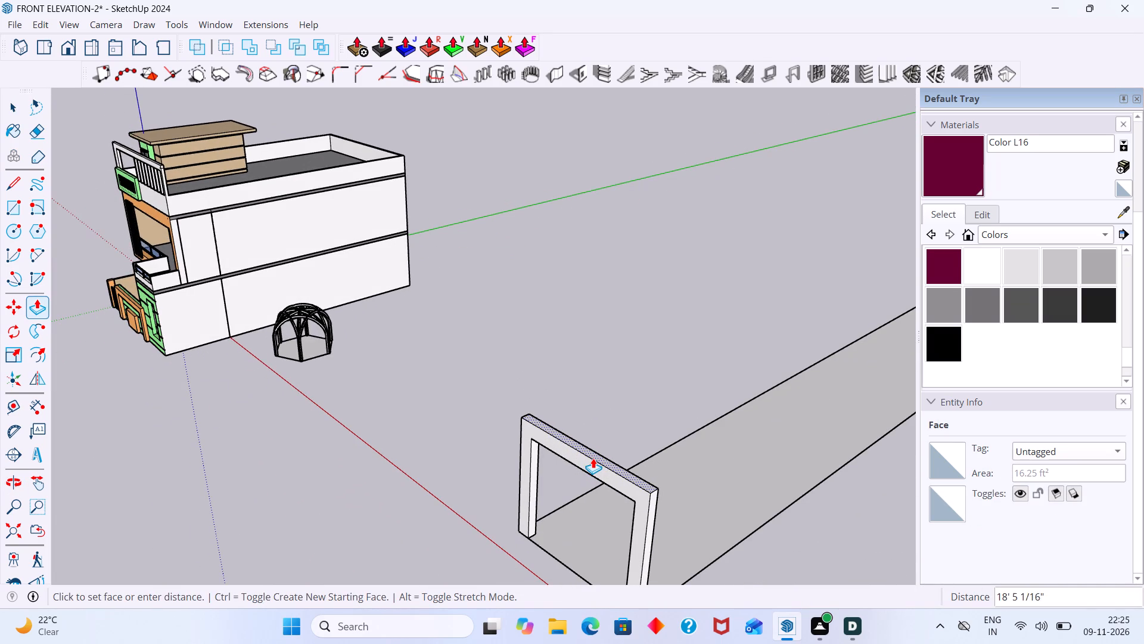
{"action": "left_click", "coordinate": [593, 460]}
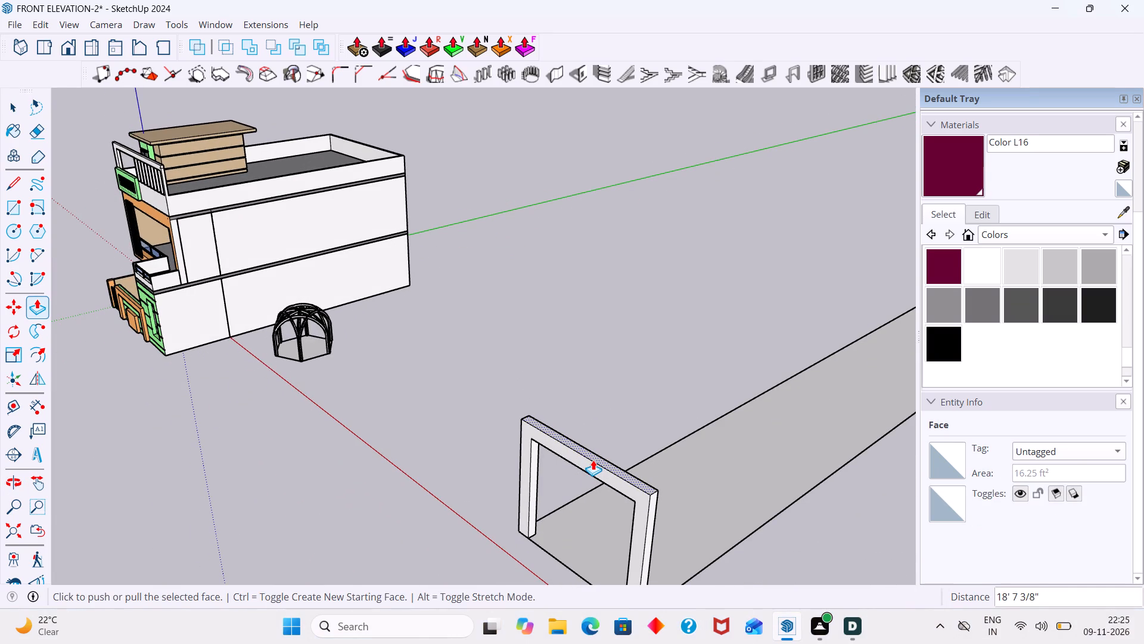
{"action": "key", "text": "space"}
{"action": "left_click", "coordinate": [621, 392]}
Make a group from all the connected faces and edges of the portal frame.
{"action": "scroll", "coordinate": [564, 479], "scroll_direction": "down", "scroll_amount": 4}
{"action": "middle_click_drag", "start_coordinate": [590, 498], "coordinate": [656, 517]}
{"action": "scroll", "coordinate": [649, 516], "scroll_direction": "up", "scroll_amount": 3}
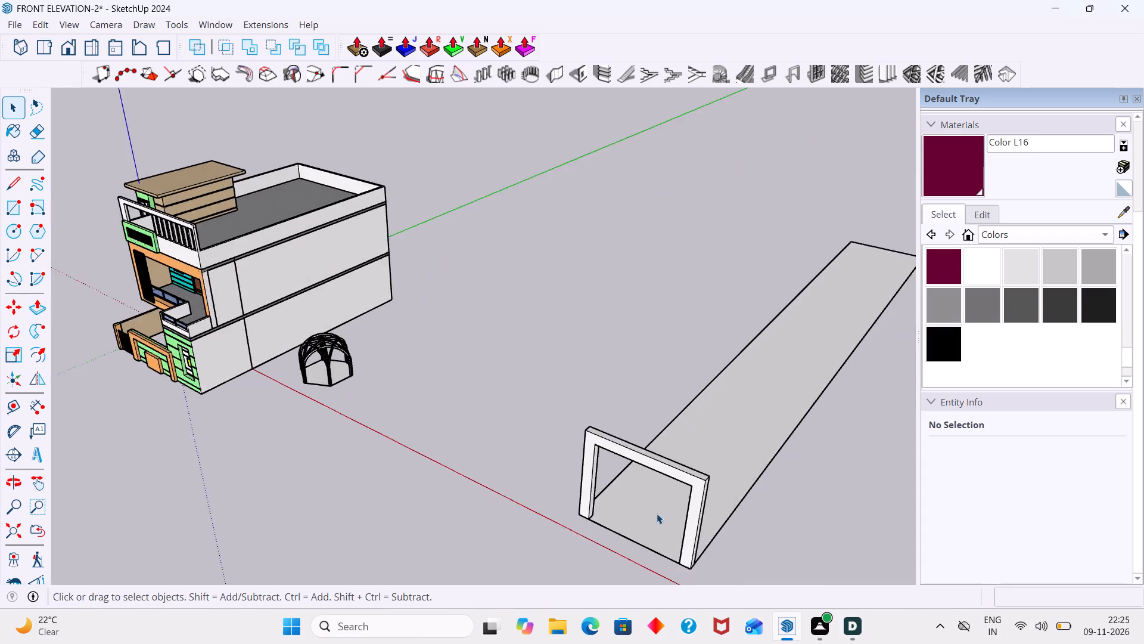
{"action": "scroll", "coordinate": [657, 513], "scroll_direction": "up", "scroll_amount": 2}
{"action": "triple_click", "coordinate": [717, 503]}
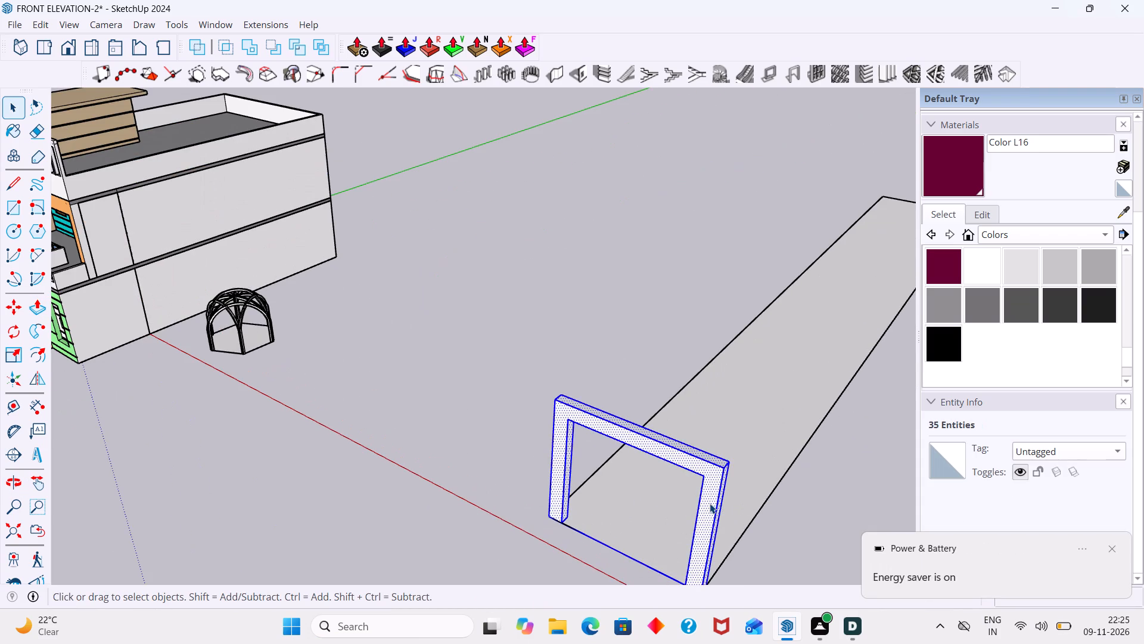
{"action": "left_click", "coordinate": [1108, 553]}
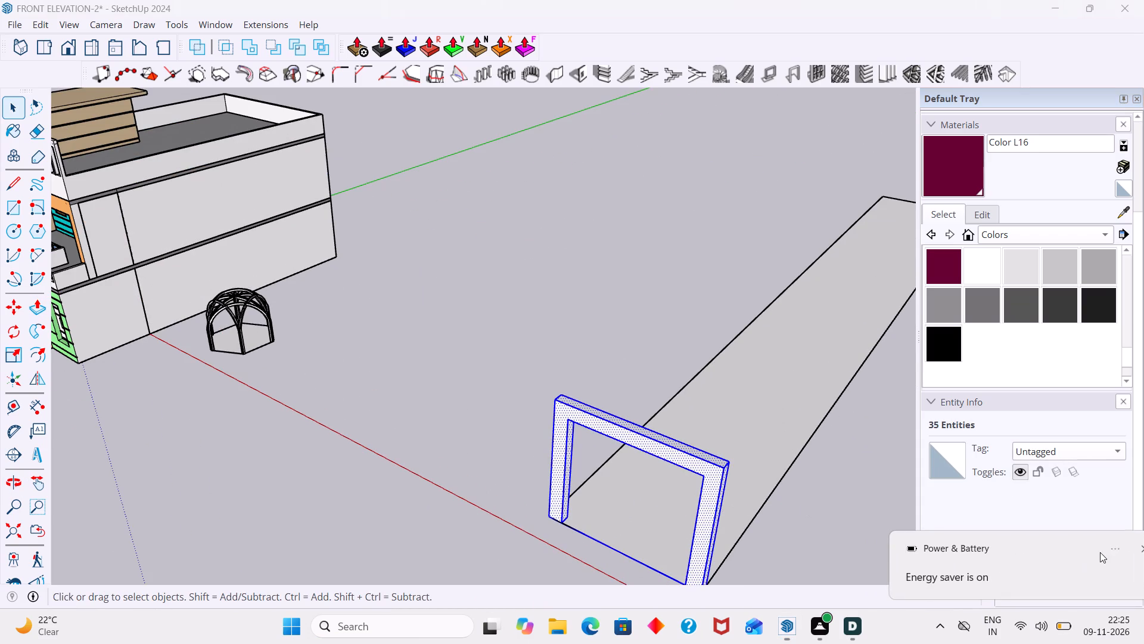
{"action": "right_click", "coordinate": [710, 534]}
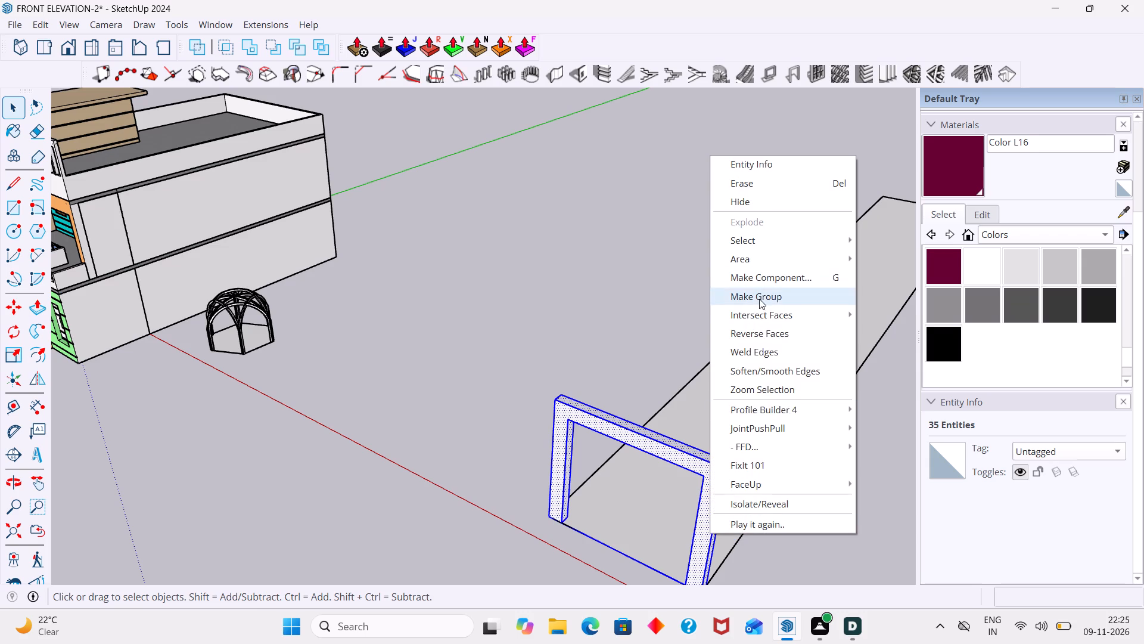
{"action": "left_click", "coordinate": [759, 299]}
{"action": "left_click", "coordinate": [840, 506]}
{"action": "scroll", "coordinate": [825, 507], "scroll_direction": "down", "scroll_amount": 3}
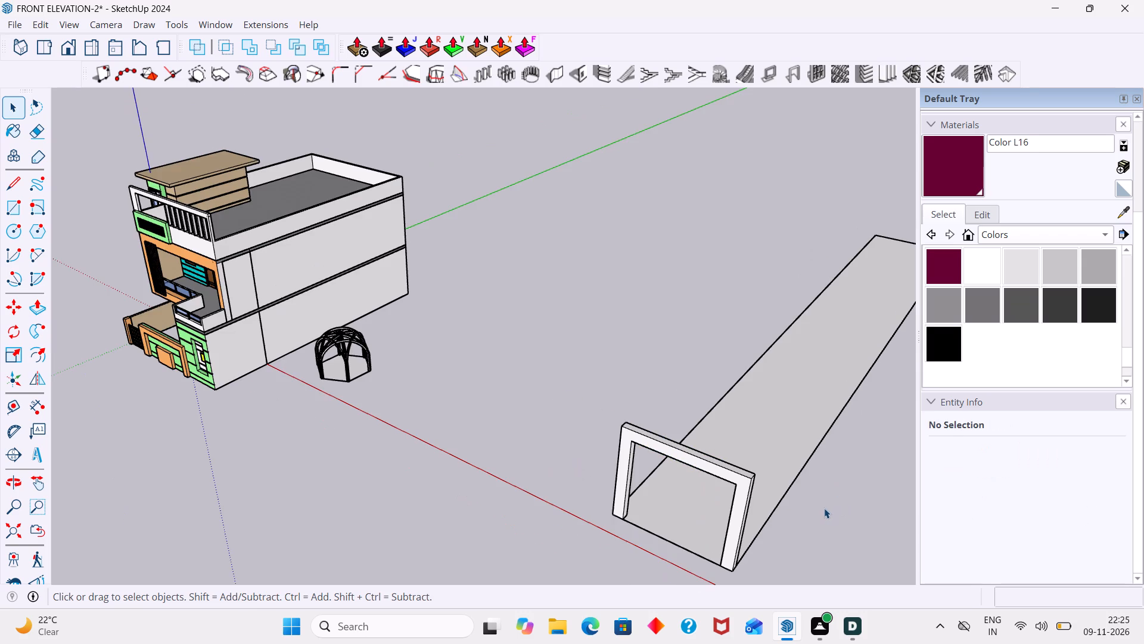
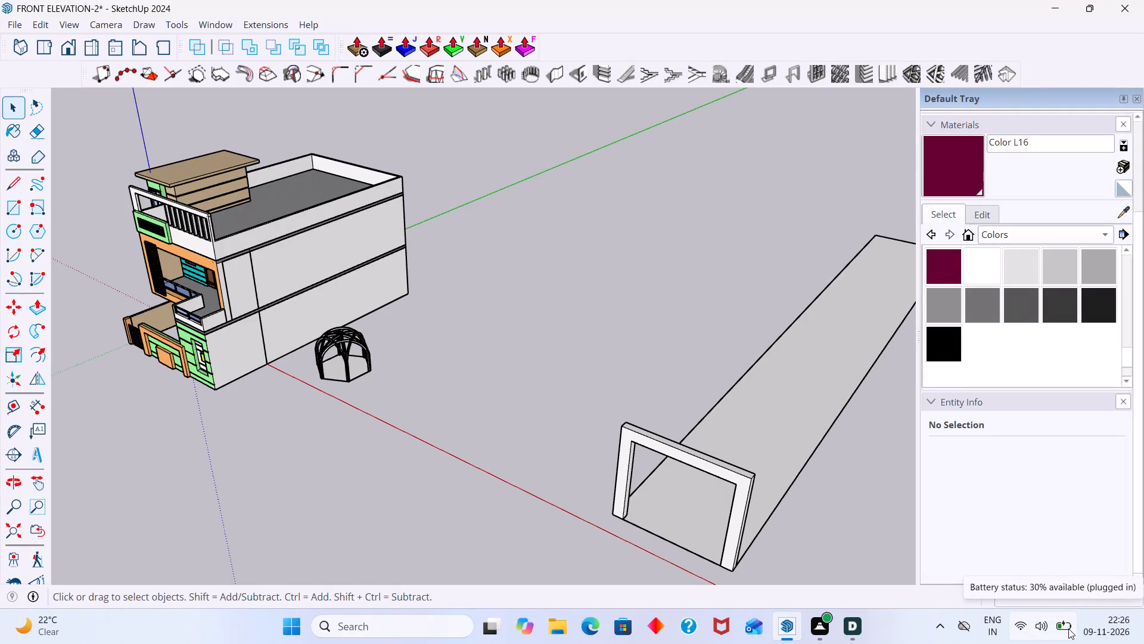
Undo the last grouping of the portal frame on the ground strip.
{"action": "scroll", "coordinate": [583, 383], "scroll_direction": "down", "scroll_amount": 6}
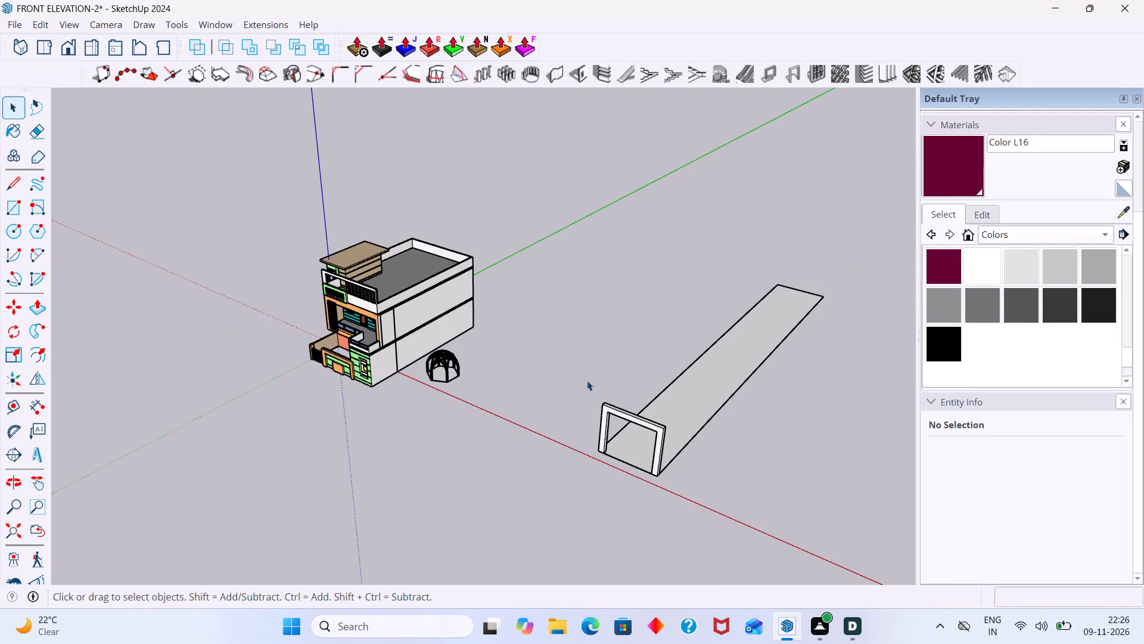
{"action": "scroll", "coordinate": [657, 433], "scroll_direction": "up", "scroll_amount": 3}
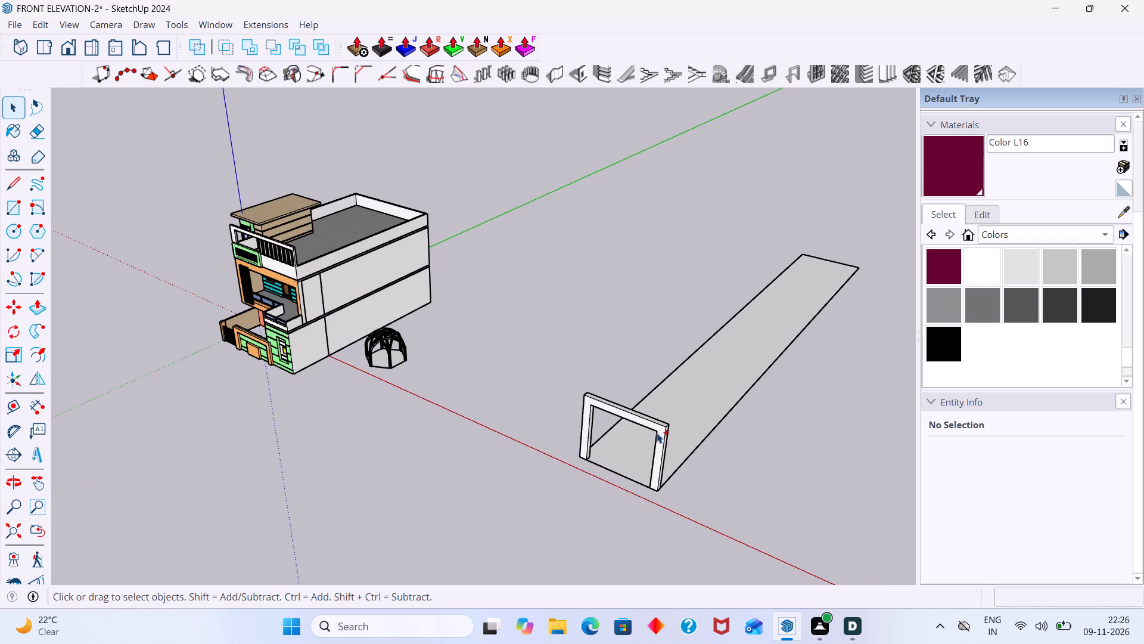
{"action": "key", "text": "ctrl+z"}
{"action": "key", "text": "ctrl+z"}
{"action": "key", "text": "ctrl+z"}
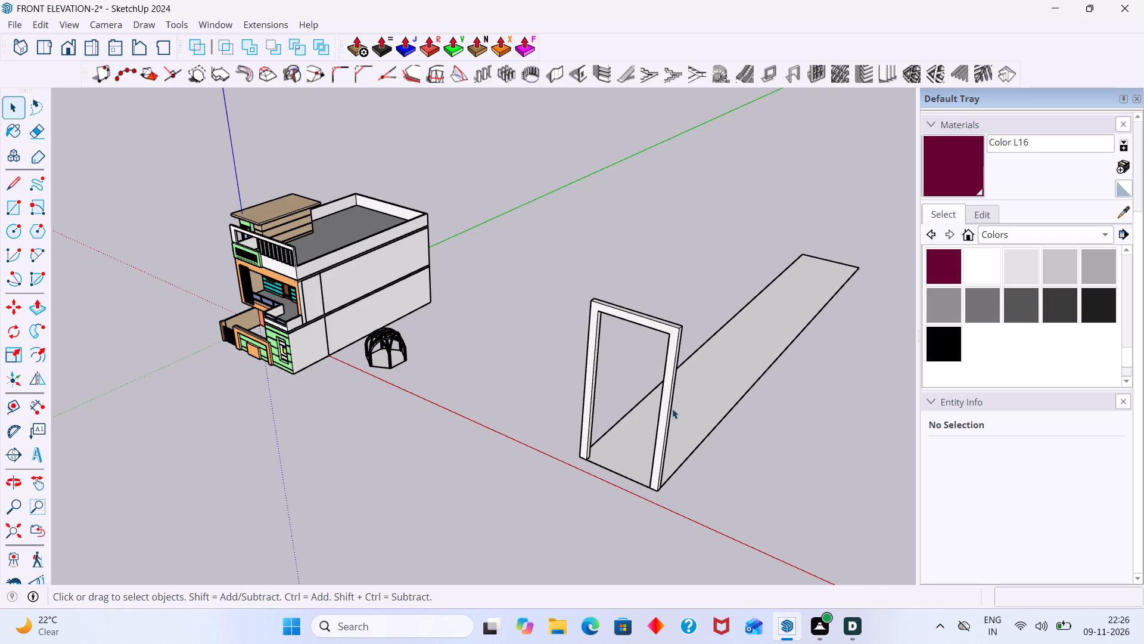
{"action": "key", "text": "ctrl+y"}
{"action": "key", "text": "ctrl+y"}
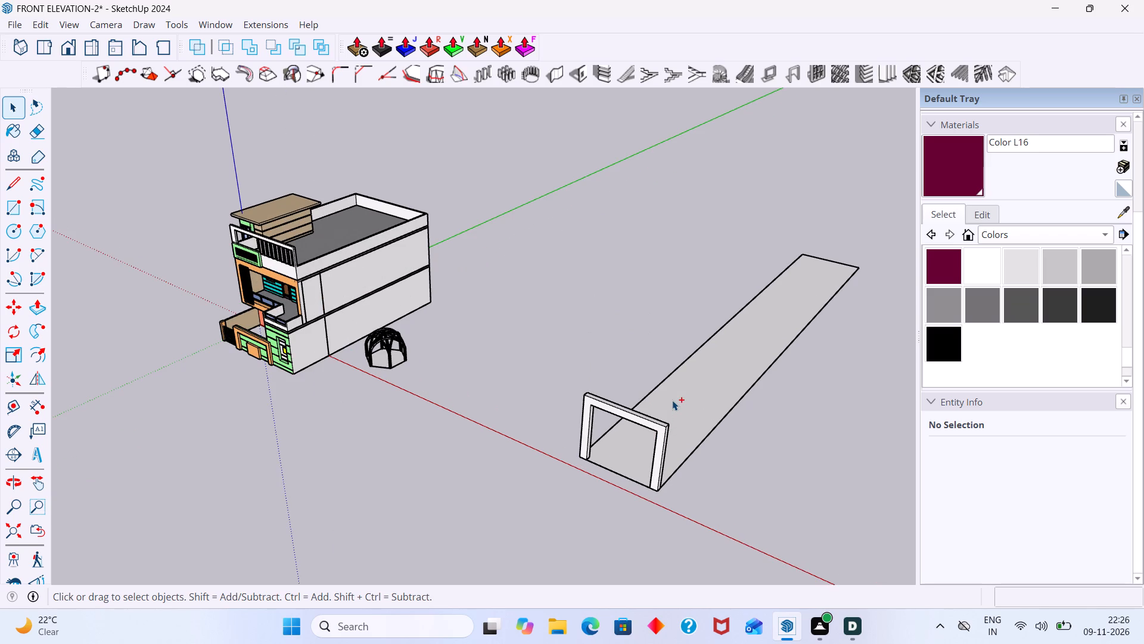
Make a component from all the connected faces and edges of the portal frame, keeping the default definition settings.
{"action": "scroll", "coordinate": [645, 411], "scroll_direction": "up", "scroll_amount": 4}
{"action": "double_click", "coordinate": [642, 417]}
{"action": "double_click", "coordinate": [642, 421]}
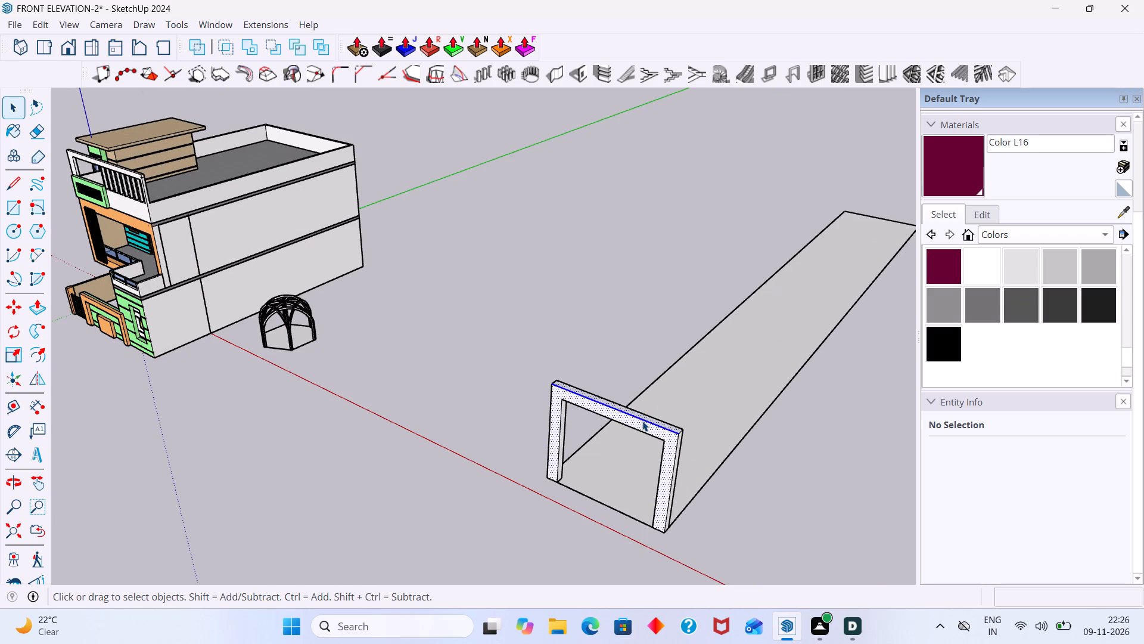
{"action": "scroll", "coordinate": [642, 422], "scroll_direction": "up", "scroll_amount": 1}
{"action": "triple_click", "coordinate": [642, 422]}
{"action": "right_click", "coordinate": [643, 422]}
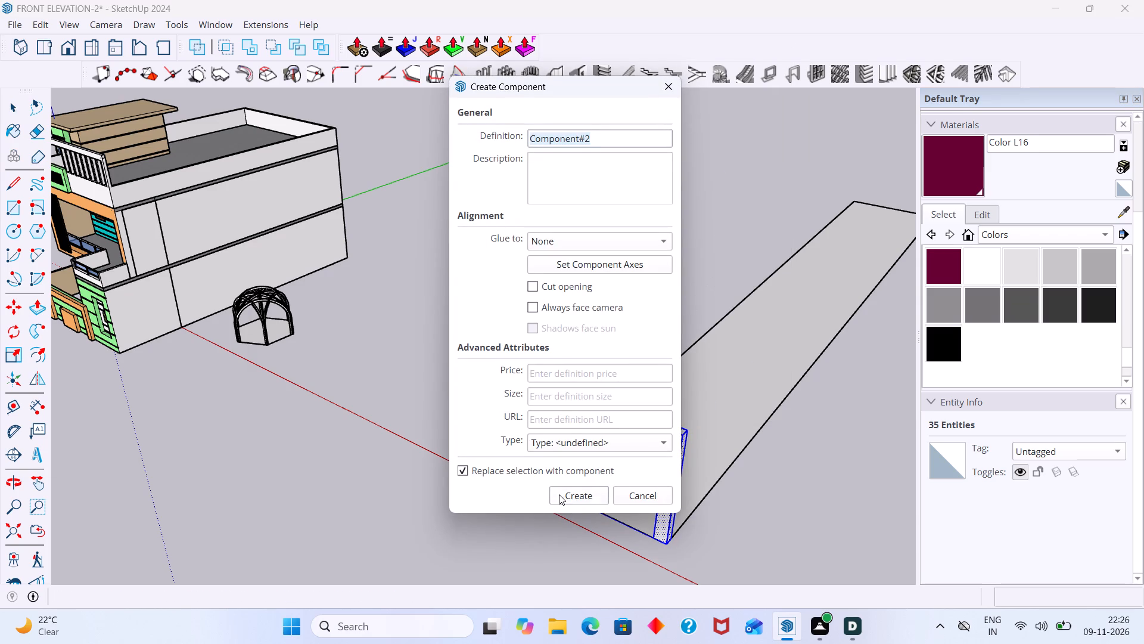
{"action": "left_click", "coordinate": [567, 493]}
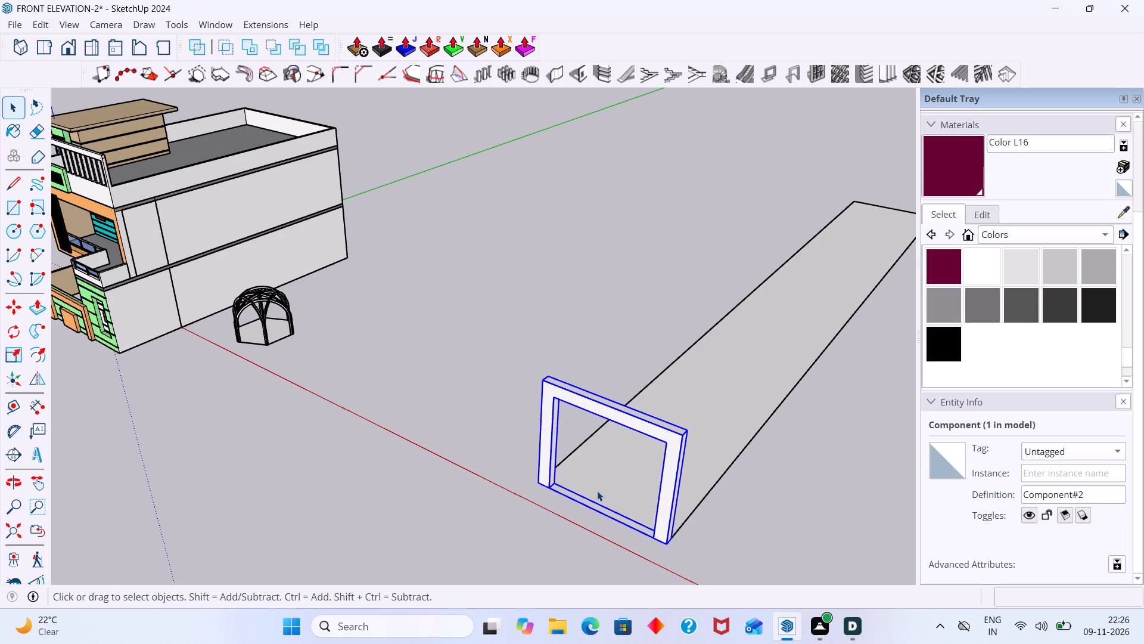
{"action": "left_click", "coordinate": [675, 441]}
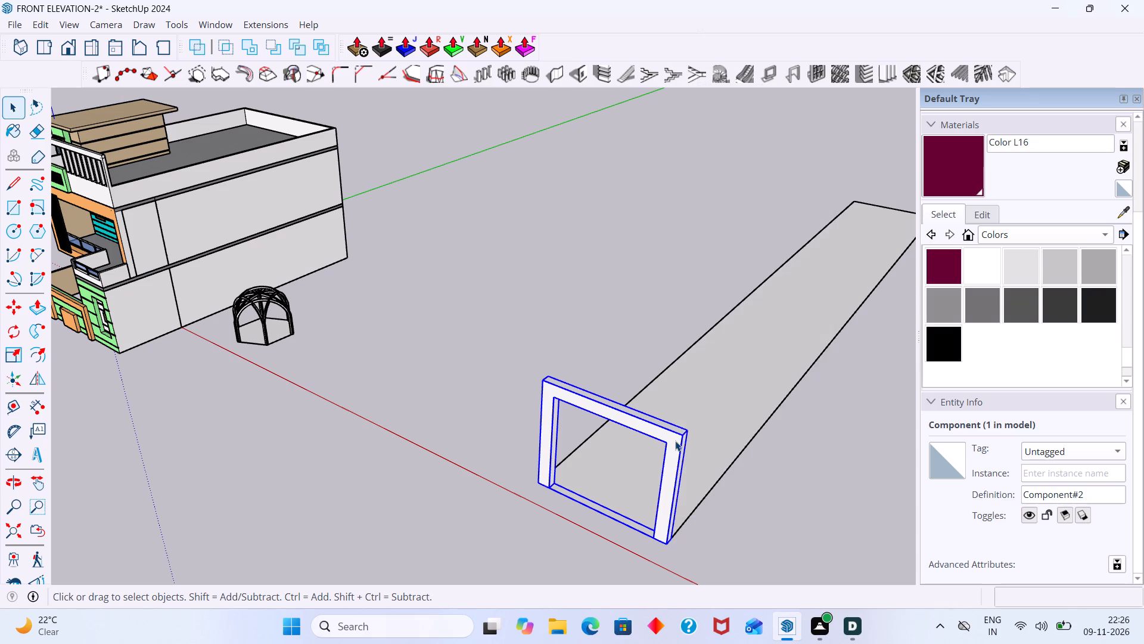
{"action": "right_click", "coordinate": [675, 441]}
{"action": "left_click", "coordinate": [630, 270]}
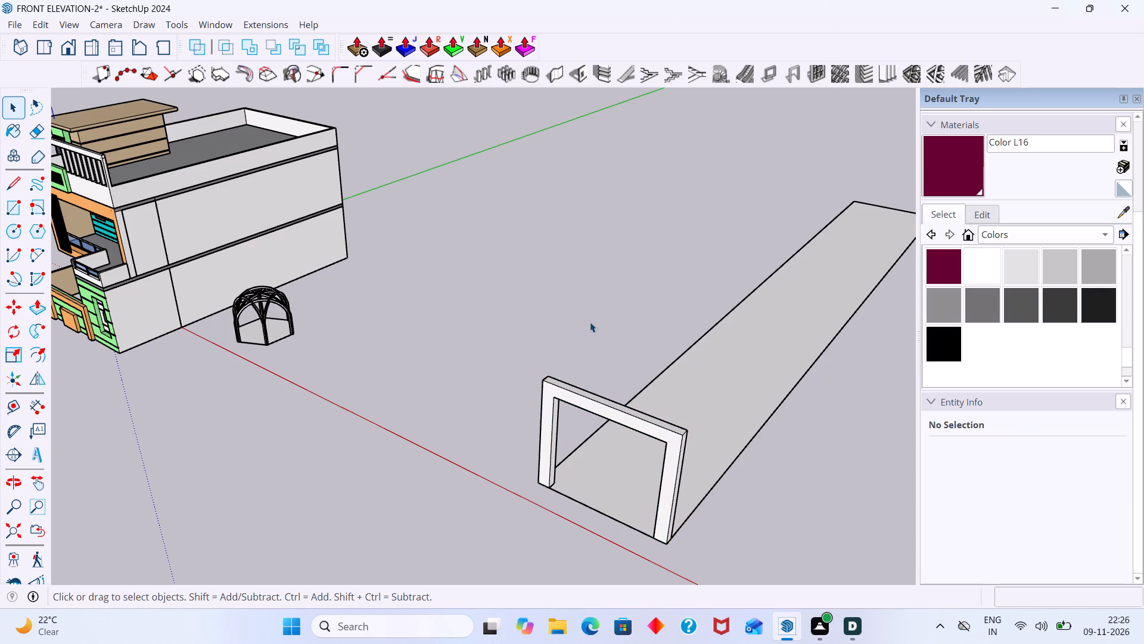
Copy the portal frame component about 2' 6" along the edge of the ground strip, behind the original frame.
{"action": "middle_click_drag", "start_coordinate": [636, 426], "coordinate": [672, 435]}
{"action": "scroll", "coordinate": [678, 426], "scroll_direction": "up", "scroll_amount": 1}
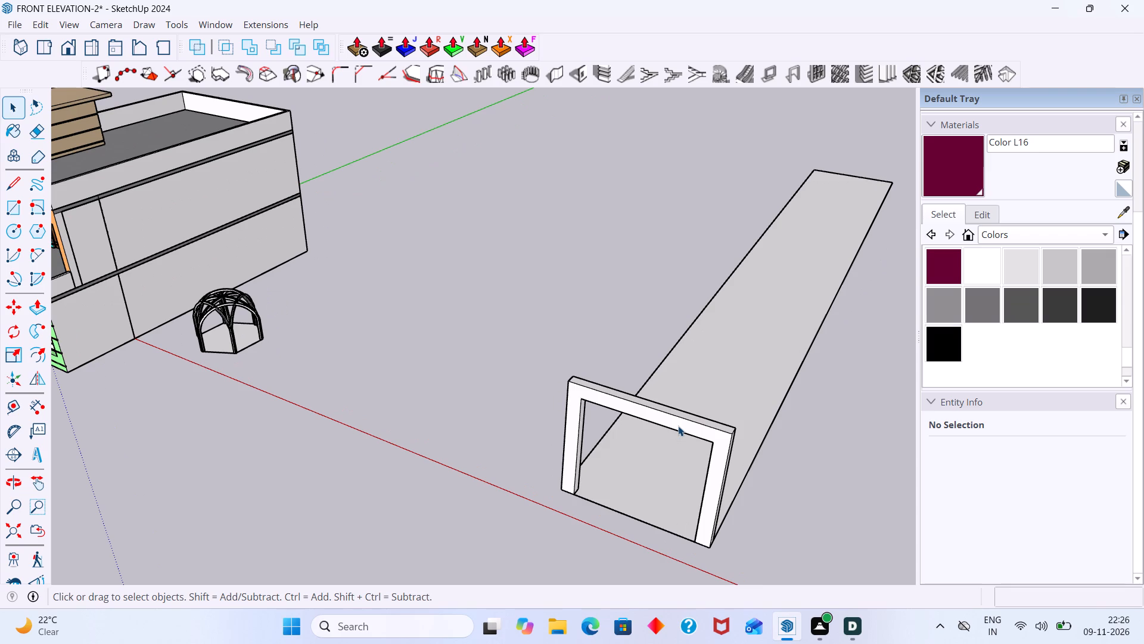
{"action": "left_click", "coordinate": [678, 426]}
{"action": "key", "text": "m"}
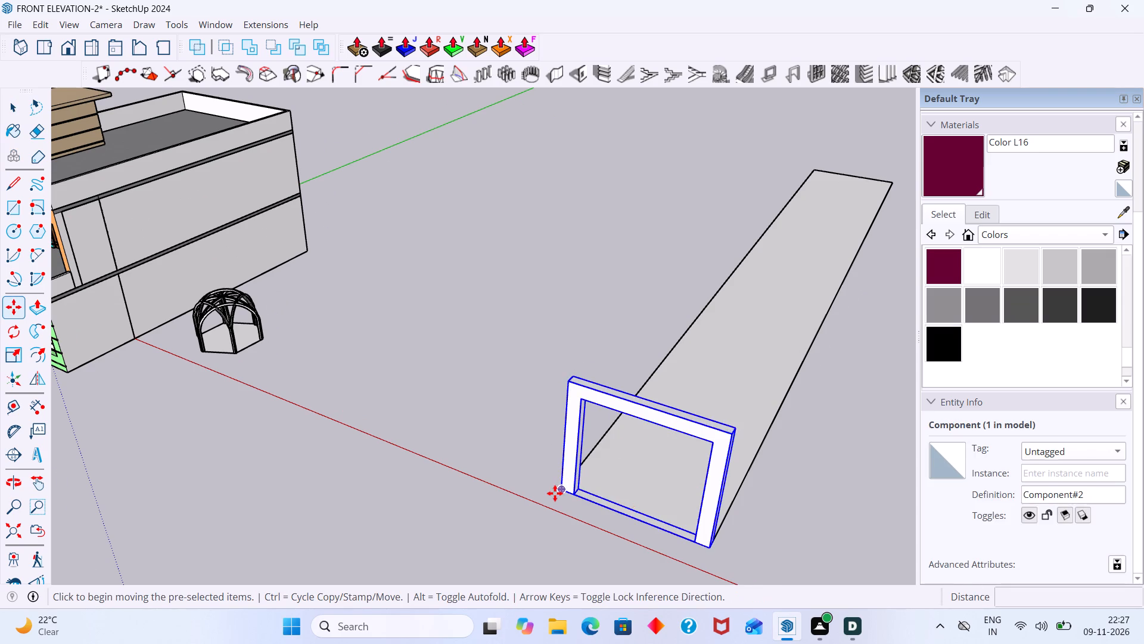
{"action": "scroll", "coordinate": [555, 493], "scroll_direction": "up", "scroll_amount": 3}
{"action": "left_click", "coordinate": [562, 490]}
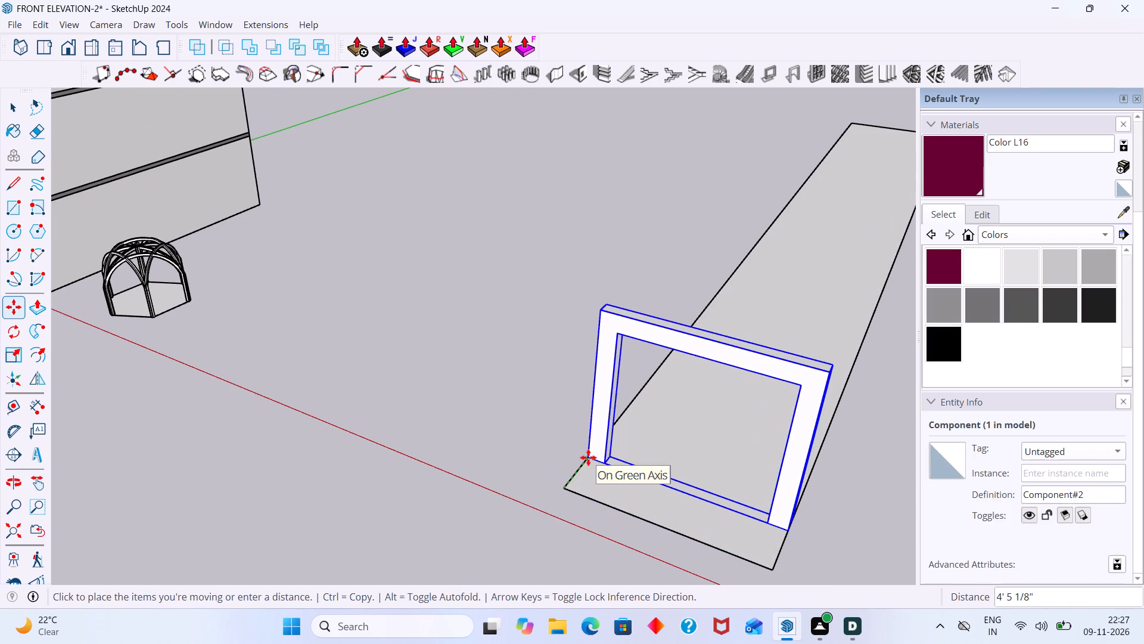
{"action": "middle_click_drag", "start_coordinate": [589, 445], "coordinate": [865, 556]}
{"action": "scroll", "coordinate": [865, 554], "scroll_direction": "up", "scroll_amount": 1}
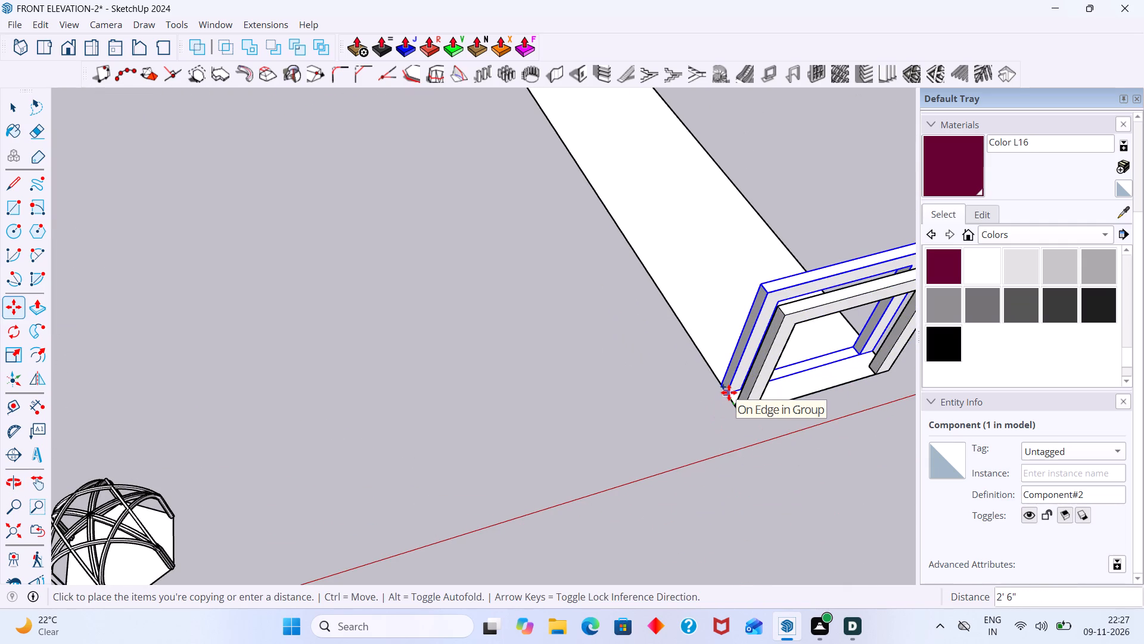
{"action": "left_click", "coordinate": [728, 390]}
{"action": "key", "text": "space"}
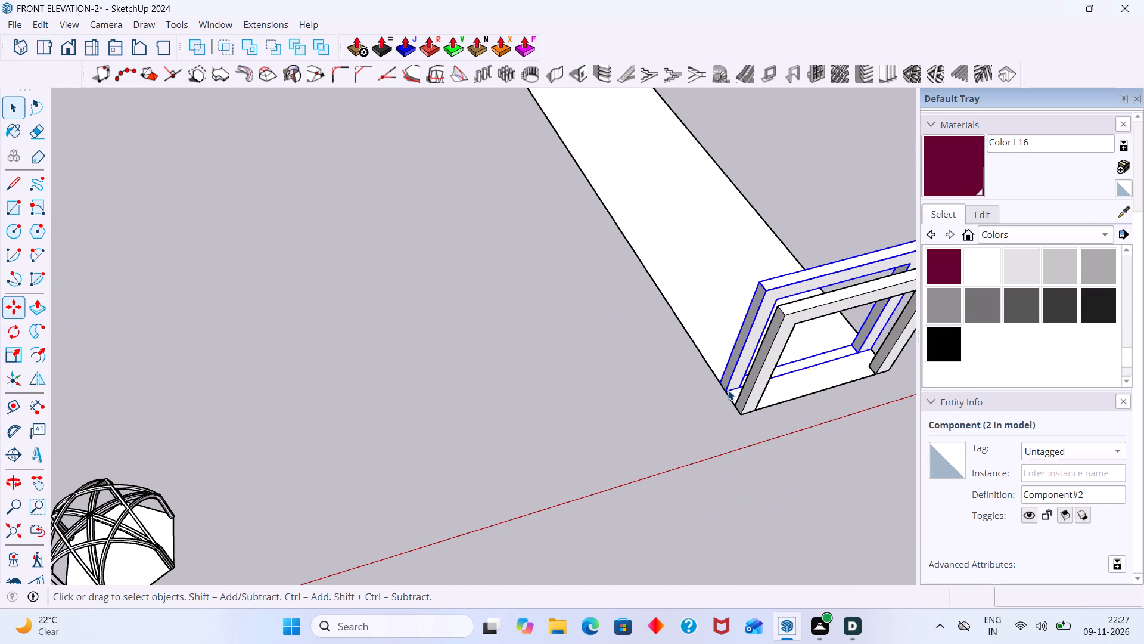
Examine the copied portal frame behind the original on the ground strip from several angles.
{"action": "scroll", "coordinate": [733, 395], "scroll_direction": "down", "scroll_amount": 4}
{"action": "middle_click_drag", "start_coordinate": [739, 414], "coordinate": [564, 361]}
{"action": "scroll", "coordinate": [773, 484], "scroll_direction": "down", "scroll_amount": 2}
{"action": "middle_click_drag", "start_coordinate": [770, 477], "coordinate": [641, 413]}
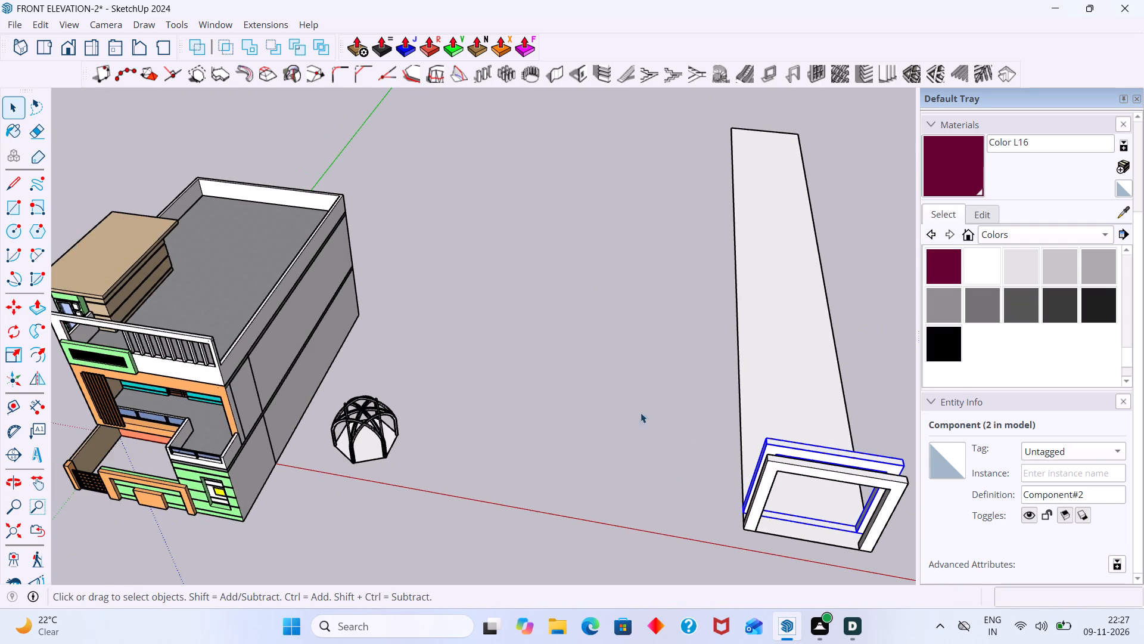
{"action": "middle_click_drag", "start_coordinate": [641, 413], "coordinate": [548, 370]}
{"action": "scroll", "coordinate": [668, 384], "scroll_direction": "up", "scroll_amount": 7}
{"action": "middle_click_drag", "start_coordinate": [664, 380], "coordinate": [655, 402]}
{"action": "scroll", "coordinate": [655, 400], "scroll_direction": "up", "scroll_amount": 3}
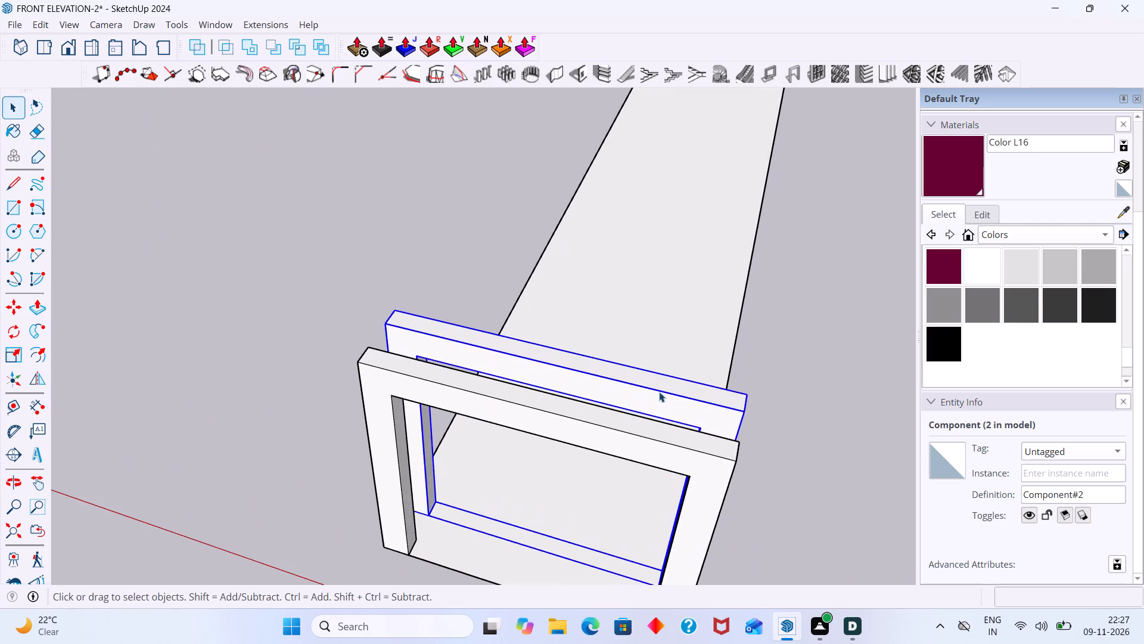
{"action": "scroll", "coordinate": [663, 391], "scroll_direction": "down", "scroll_amount": 3}
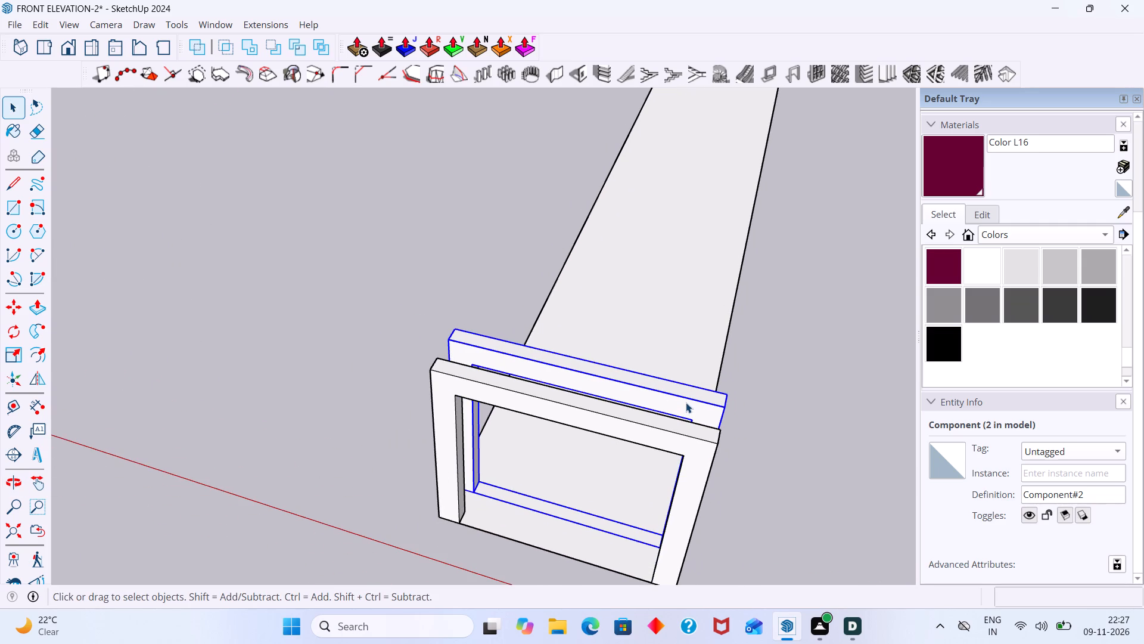
{"action": "left_click", "coordinate": [752, 401]}
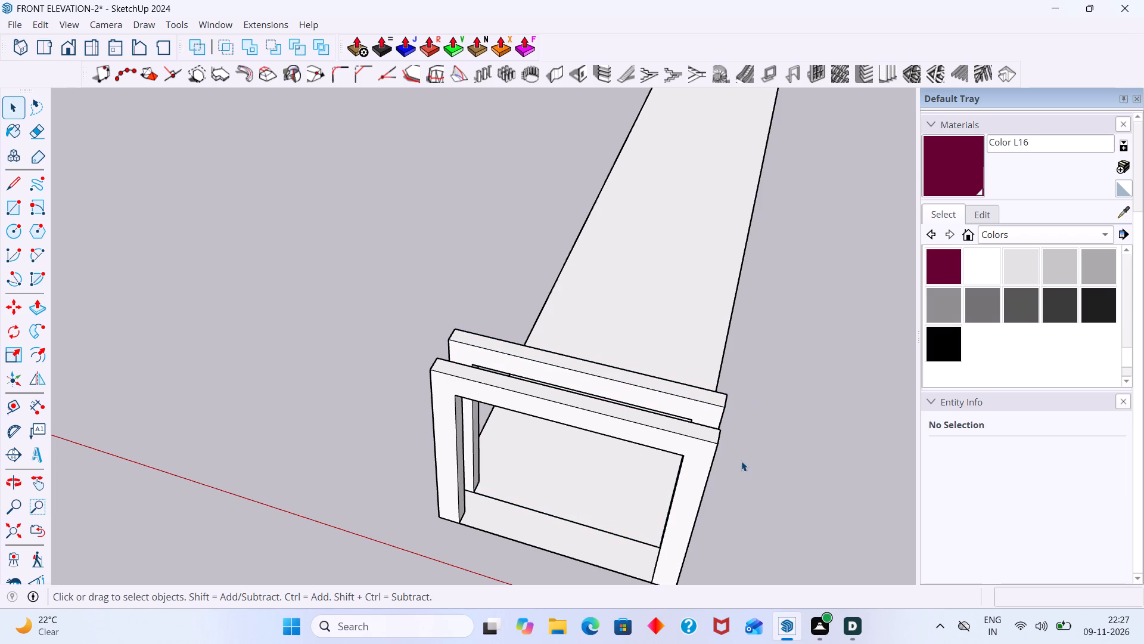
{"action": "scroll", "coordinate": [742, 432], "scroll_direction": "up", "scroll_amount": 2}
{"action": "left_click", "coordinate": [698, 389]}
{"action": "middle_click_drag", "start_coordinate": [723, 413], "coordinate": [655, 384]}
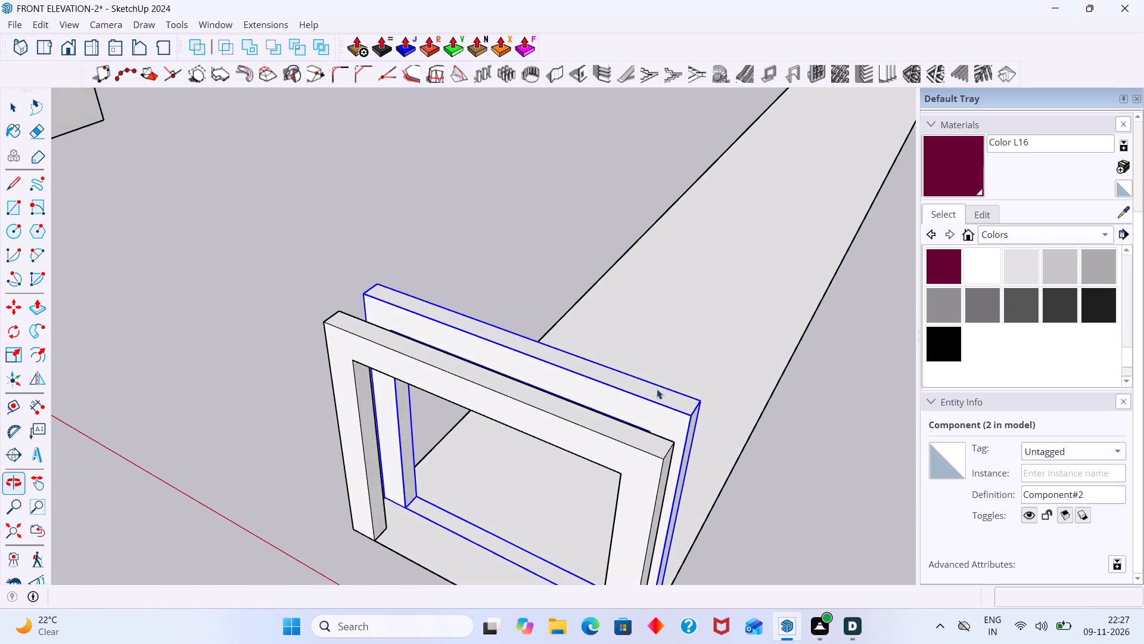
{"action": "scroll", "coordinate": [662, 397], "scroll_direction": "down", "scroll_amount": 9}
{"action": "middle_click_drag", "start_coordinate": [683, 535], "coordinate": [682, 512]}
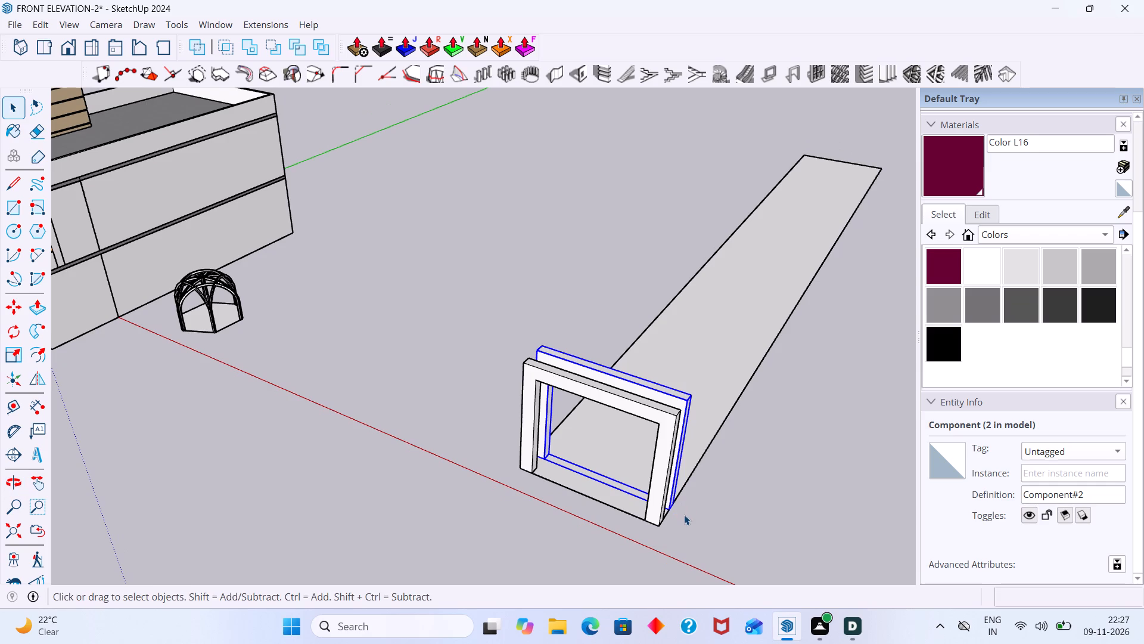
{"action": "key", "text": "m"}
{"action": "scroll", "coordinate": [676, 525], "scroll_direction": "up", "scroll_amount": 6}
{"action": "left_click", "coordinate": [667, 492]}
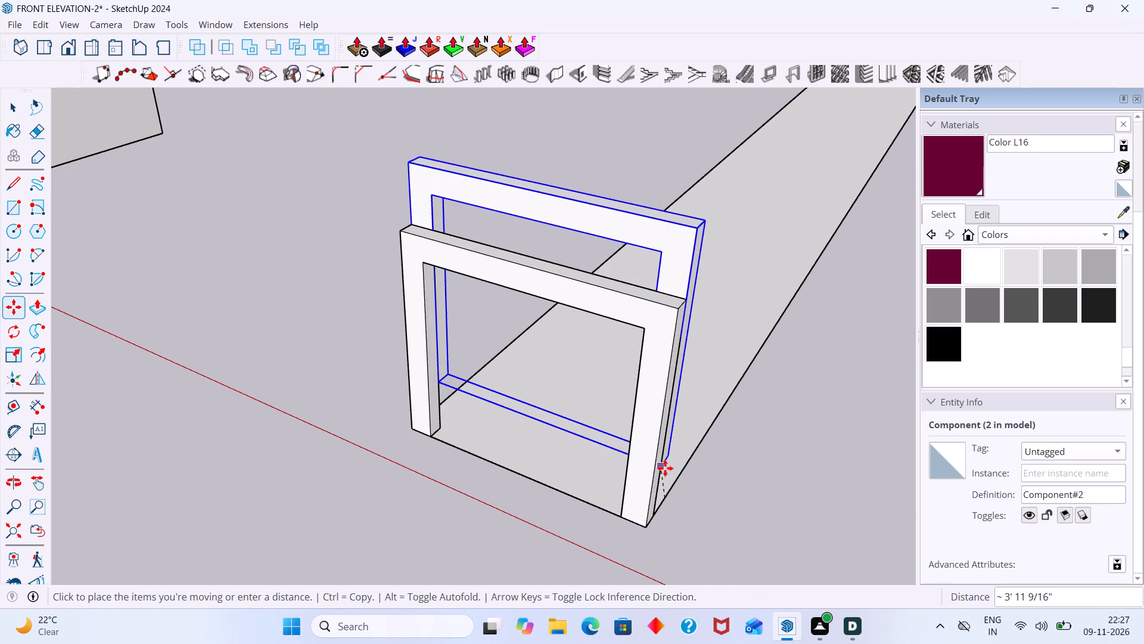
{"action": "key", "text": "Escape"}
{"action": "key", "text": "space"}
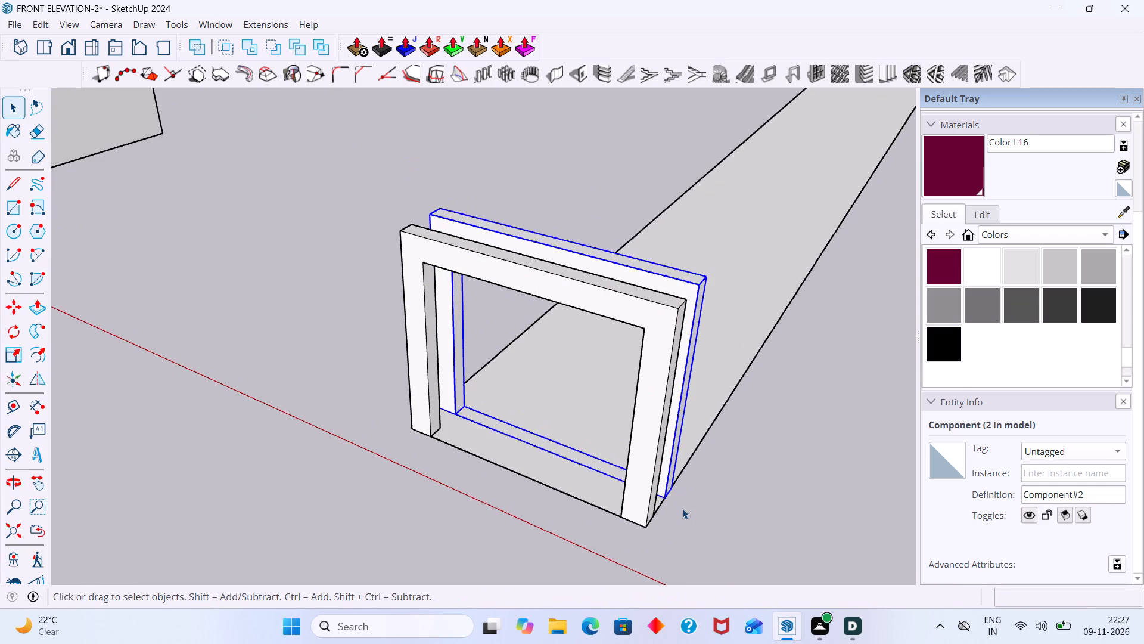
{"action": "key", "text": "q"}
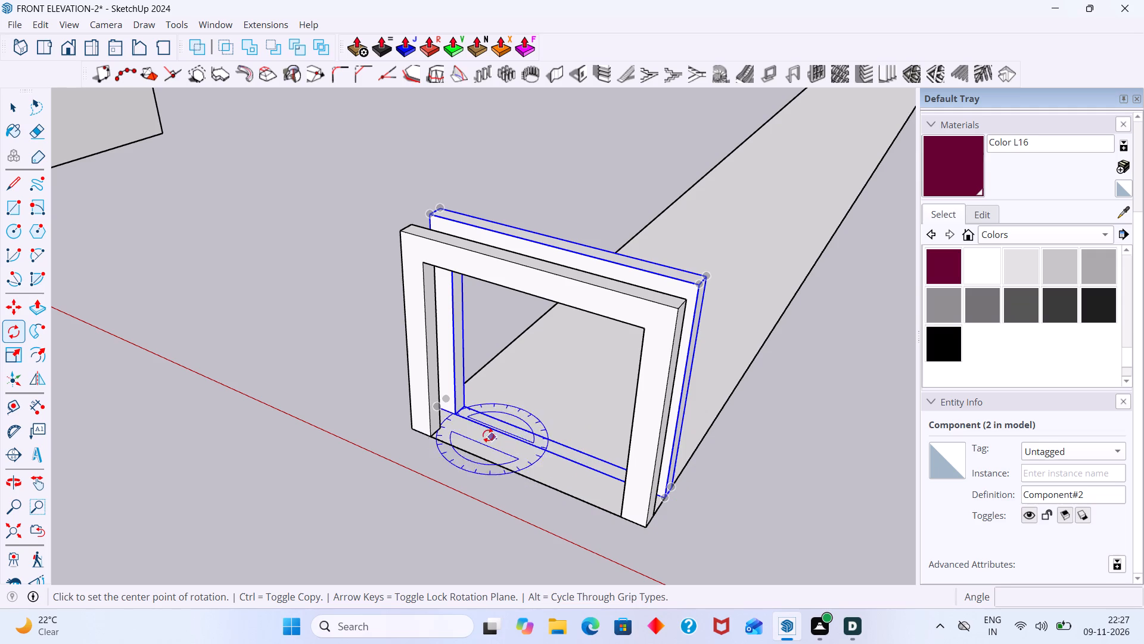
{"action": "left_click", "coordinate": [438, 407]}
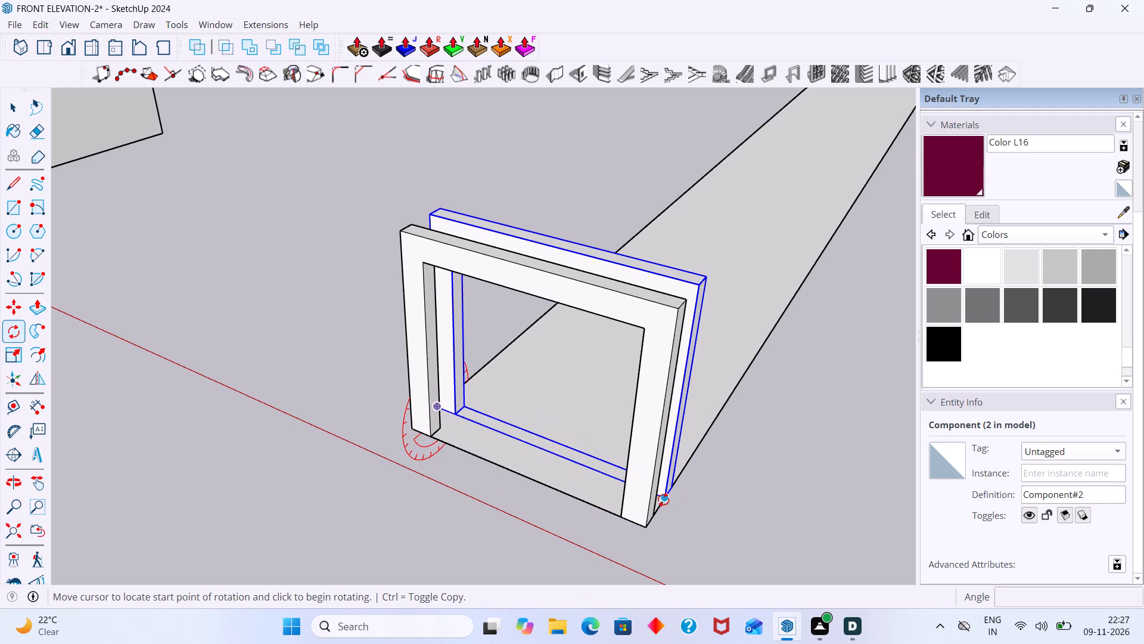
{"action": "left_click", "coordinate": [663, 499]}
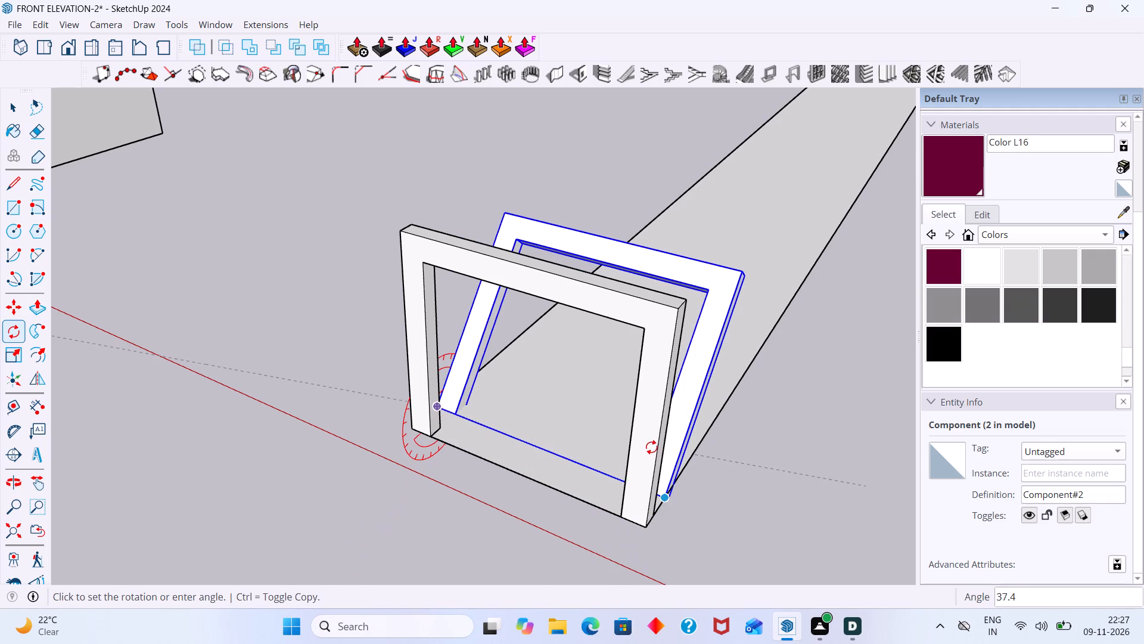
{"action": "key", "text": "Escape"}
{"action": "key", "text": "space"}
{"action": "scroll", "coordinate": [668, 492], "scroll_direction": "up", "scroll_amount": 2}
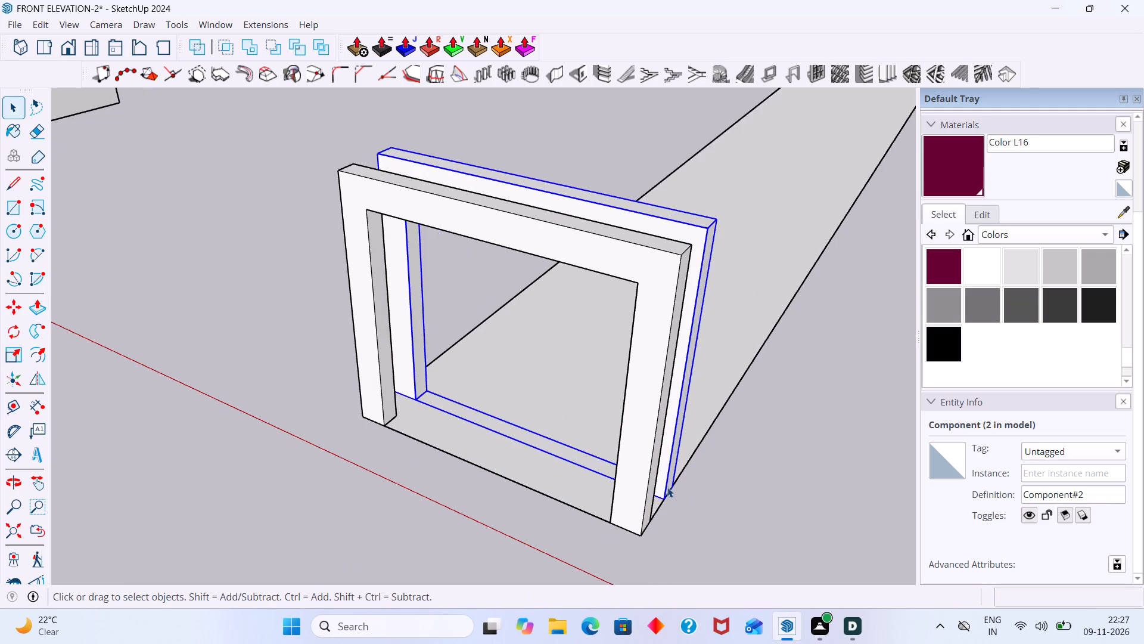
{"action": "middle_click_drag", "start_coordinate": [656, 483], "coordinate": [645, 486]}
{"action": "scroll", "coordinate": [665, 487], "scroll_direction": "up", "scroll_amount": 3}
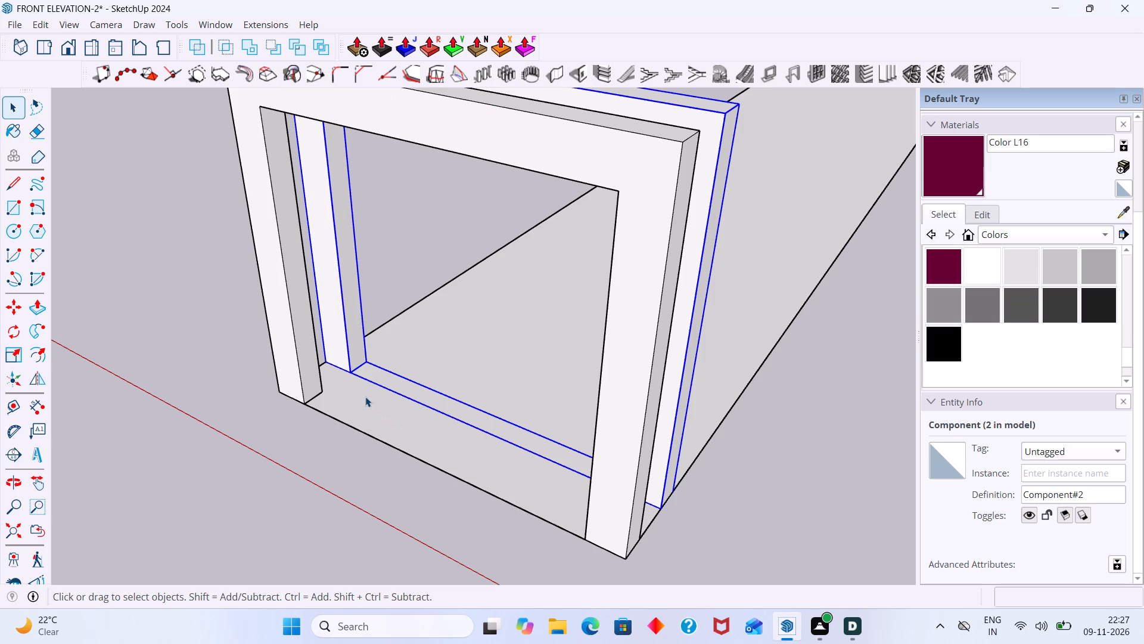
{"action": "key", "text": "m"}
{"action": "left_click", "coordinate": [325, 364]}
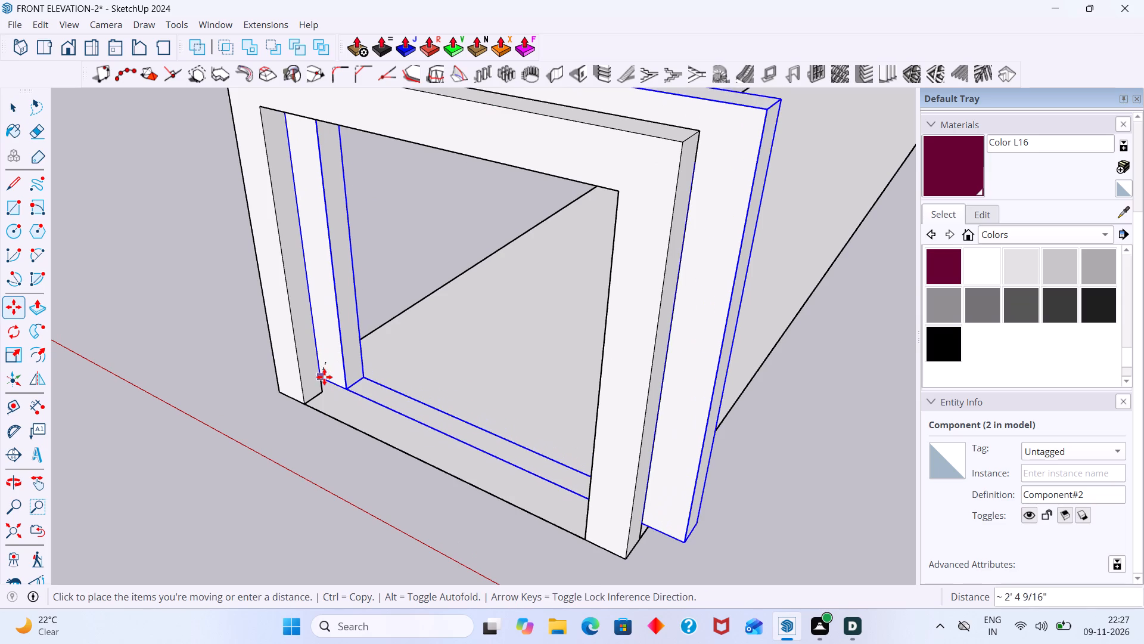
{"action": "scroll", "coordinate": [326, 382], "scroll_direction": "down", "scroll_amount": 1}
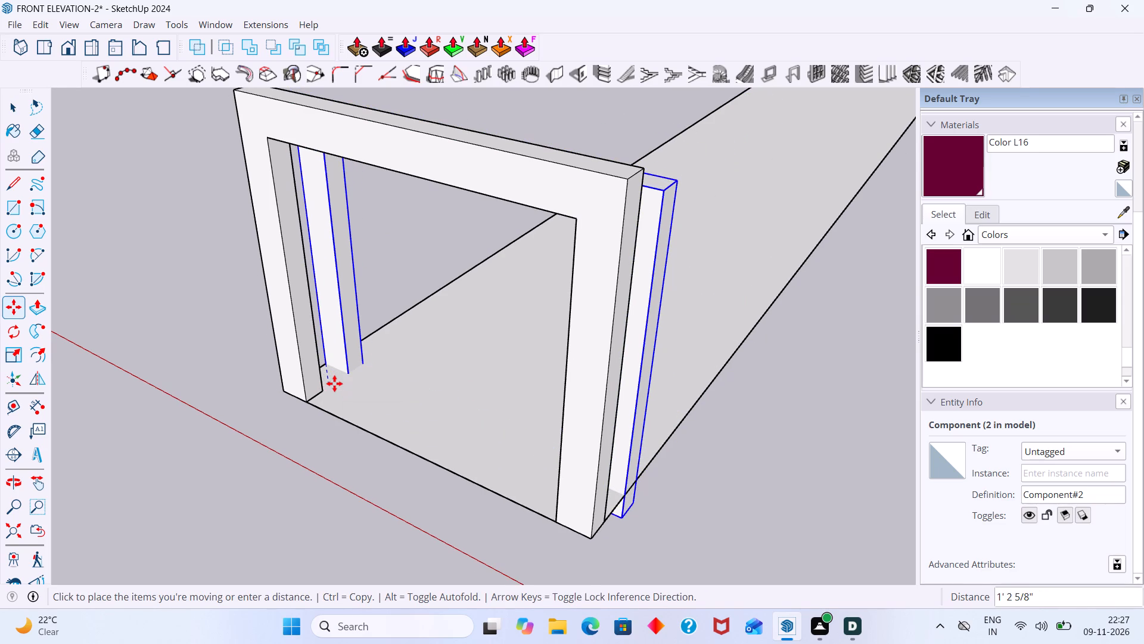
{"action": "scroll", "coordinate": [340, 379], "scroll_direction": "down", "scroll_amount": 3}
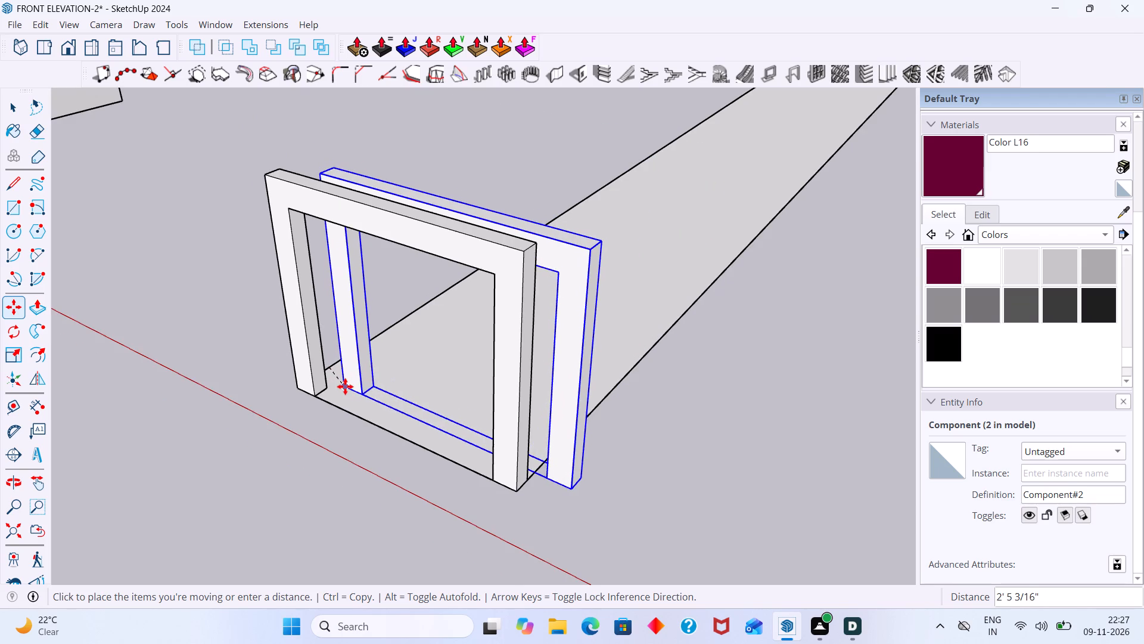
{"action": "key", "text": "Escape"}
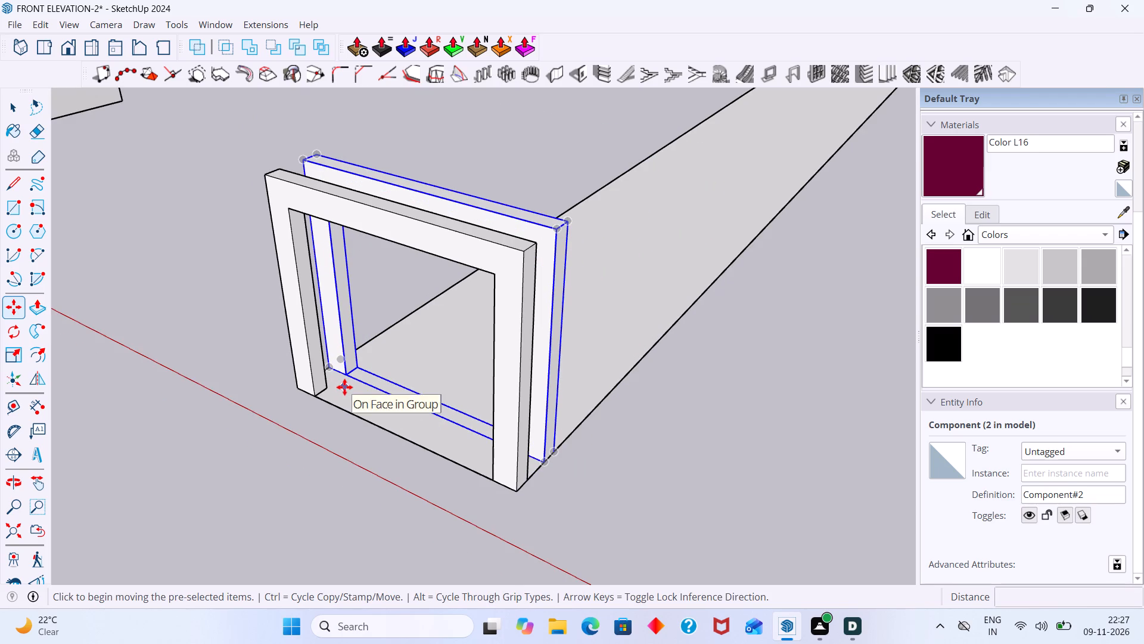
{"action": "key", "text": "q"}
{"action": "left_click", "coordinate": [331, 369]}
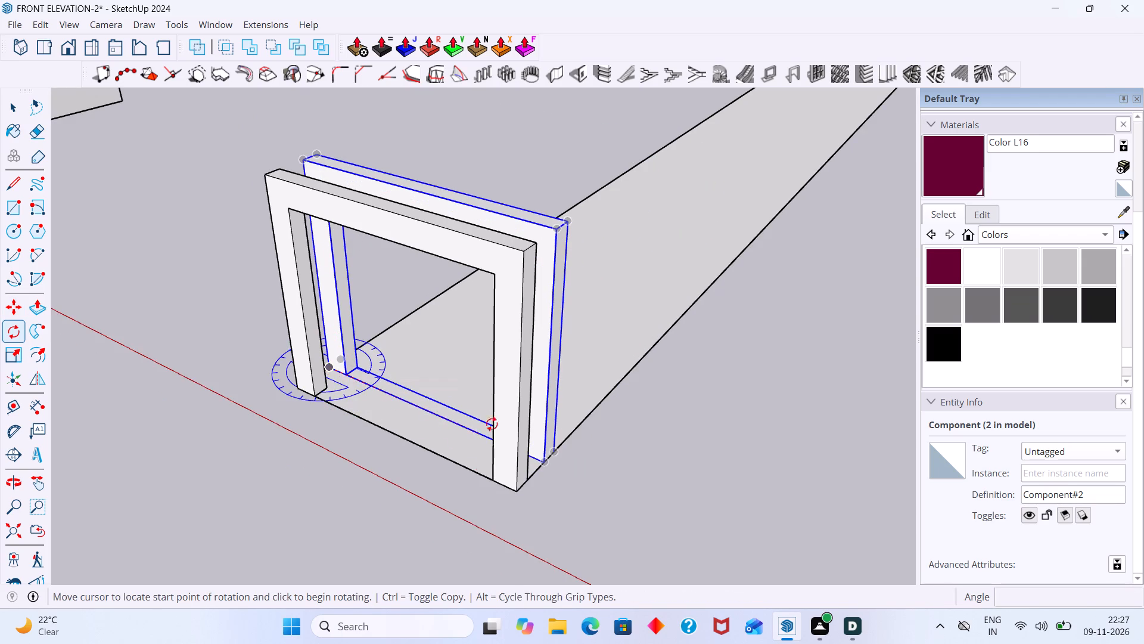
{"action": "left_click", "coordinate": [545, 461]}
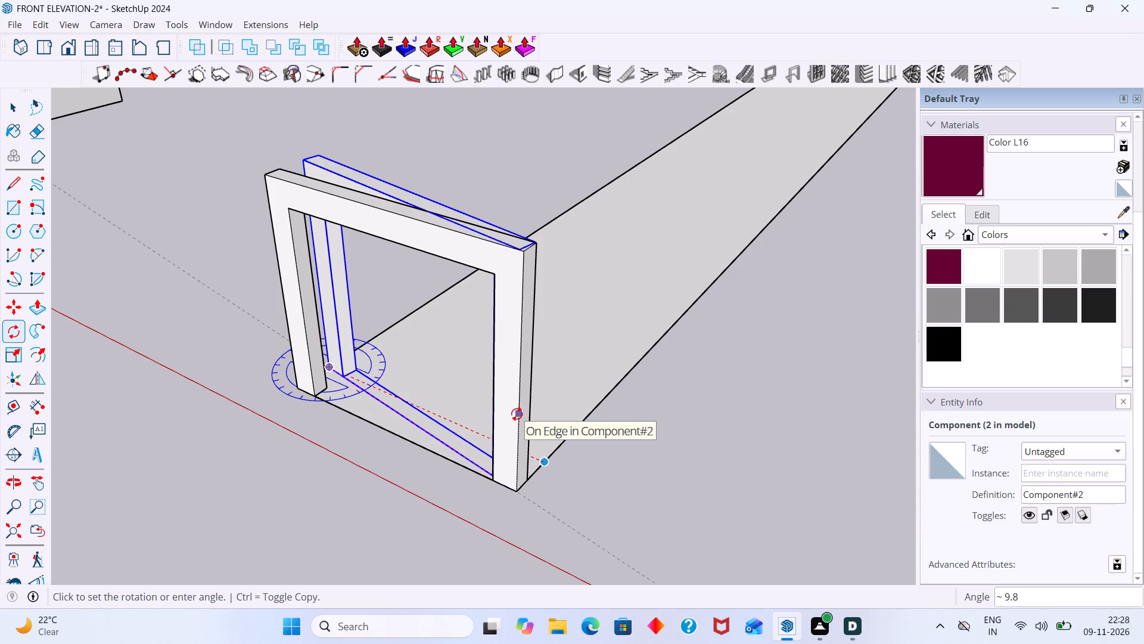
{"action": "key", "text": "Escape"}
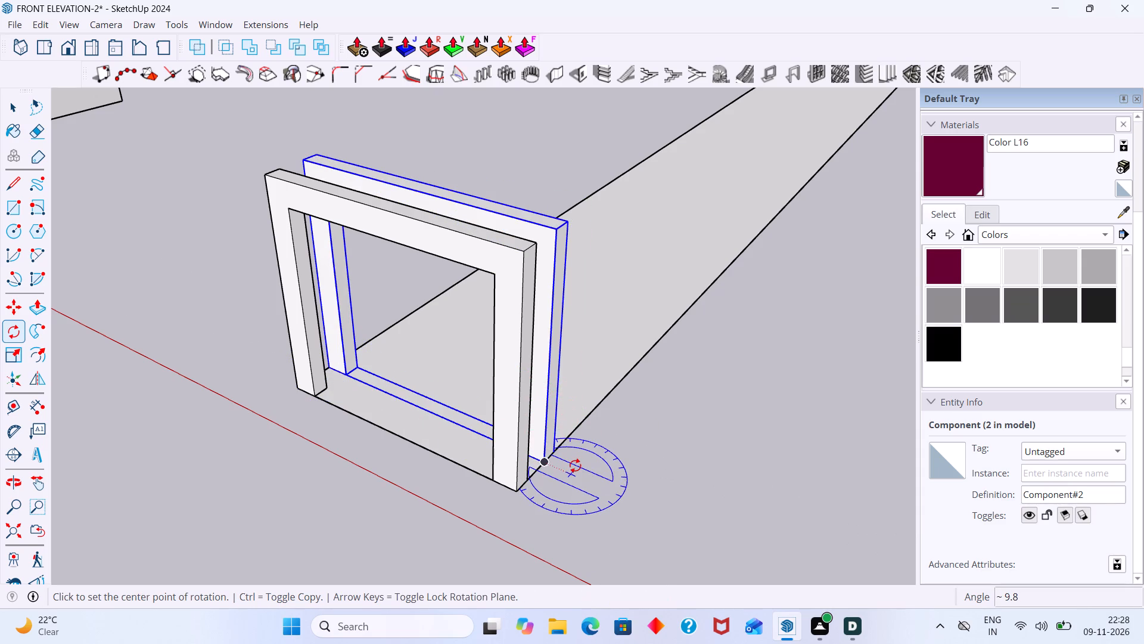
Rotate the copied portal frame about 10.3° in its own upright plane, around its base corner opposite the strip's long near edge.
{"action": "key", "text": "Up"}
{"action": "key", "text": "Left"}
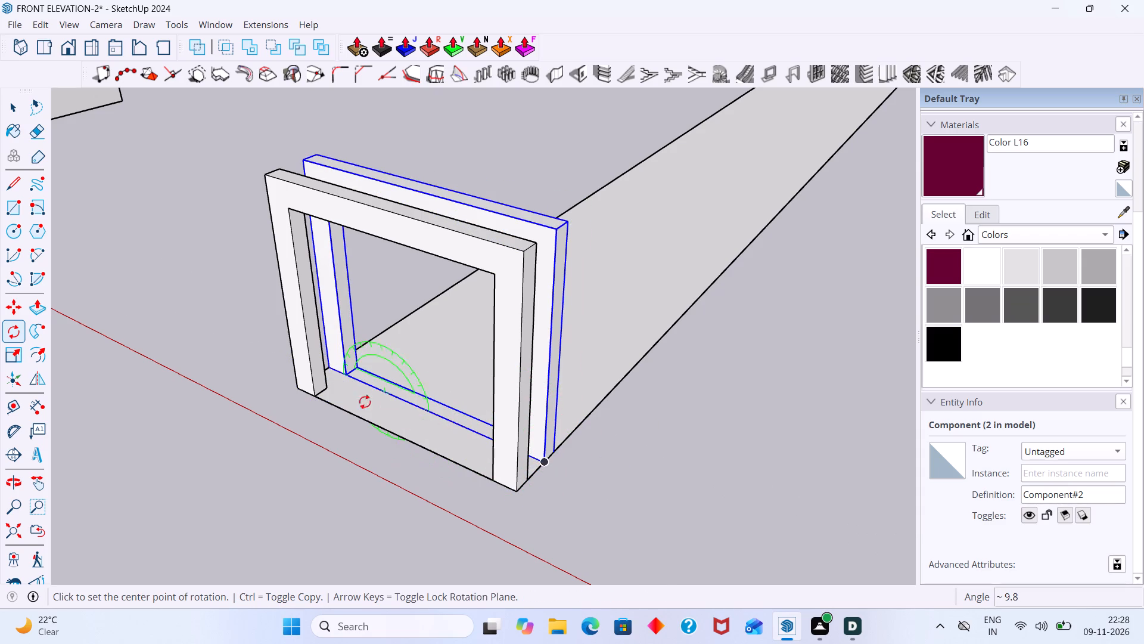
{"action": "left_click", "coordinate": [329, 367]}
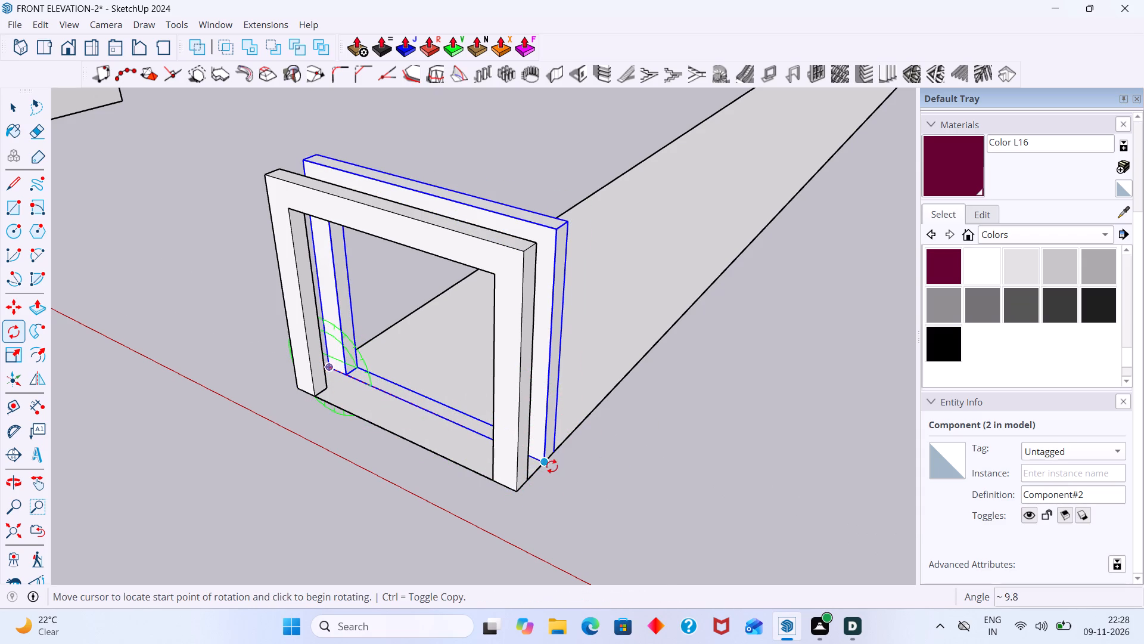
{"action": "left_click", "coordinate": [545, 464]}
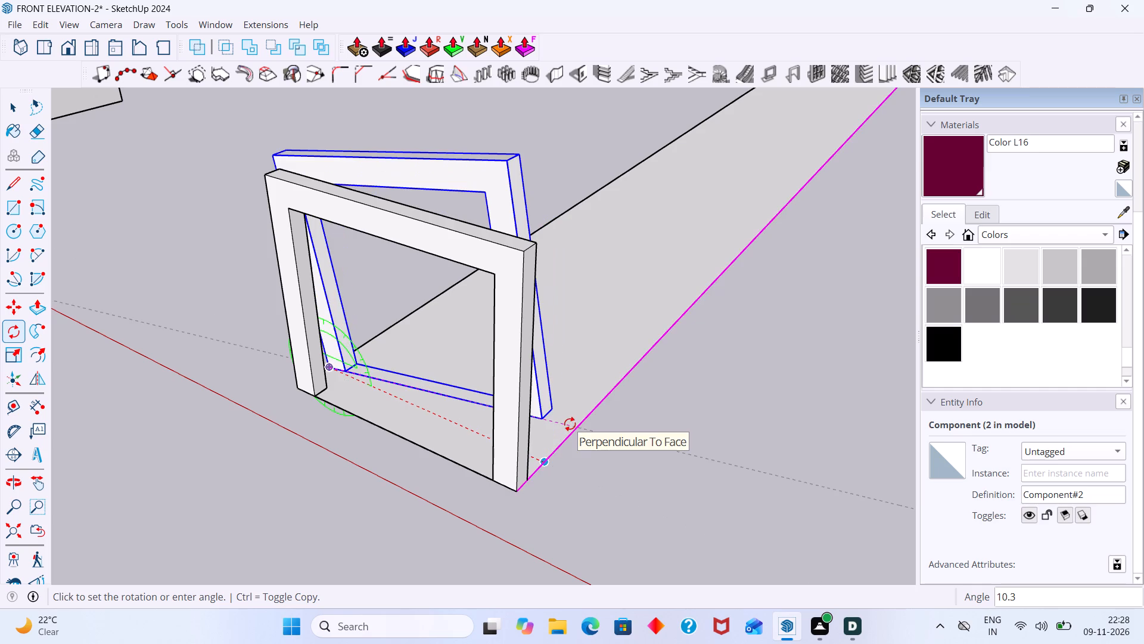
{"action": "left_click", "coordinate": [570, 424]}
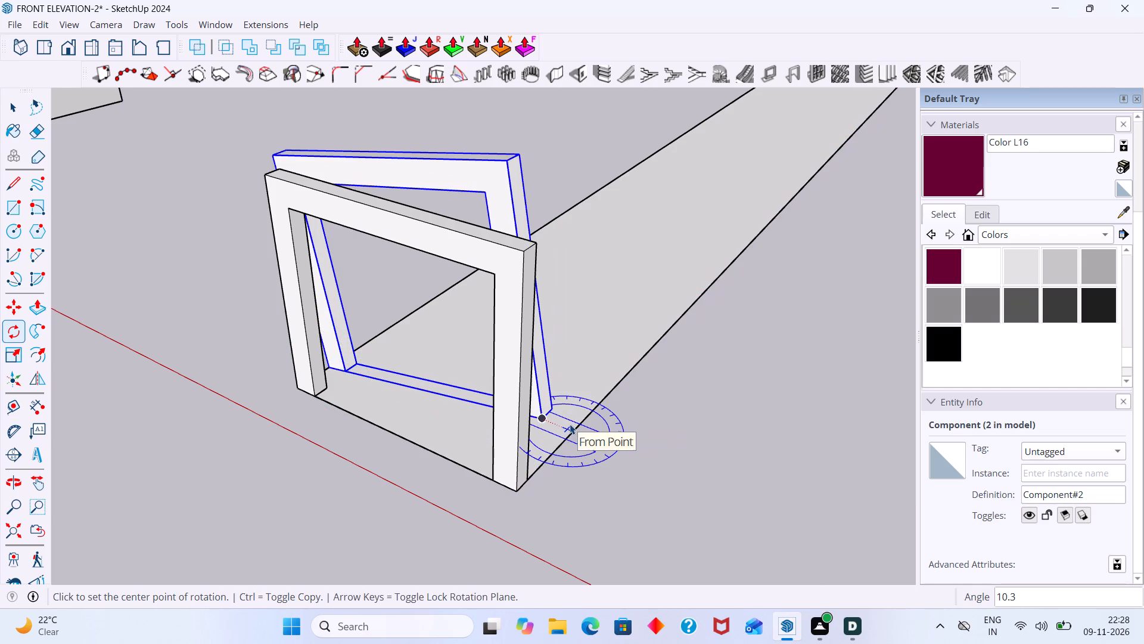
{"action": "key", "text": "space"}
{"action": "left_click", "coordinate": [607, 466]}
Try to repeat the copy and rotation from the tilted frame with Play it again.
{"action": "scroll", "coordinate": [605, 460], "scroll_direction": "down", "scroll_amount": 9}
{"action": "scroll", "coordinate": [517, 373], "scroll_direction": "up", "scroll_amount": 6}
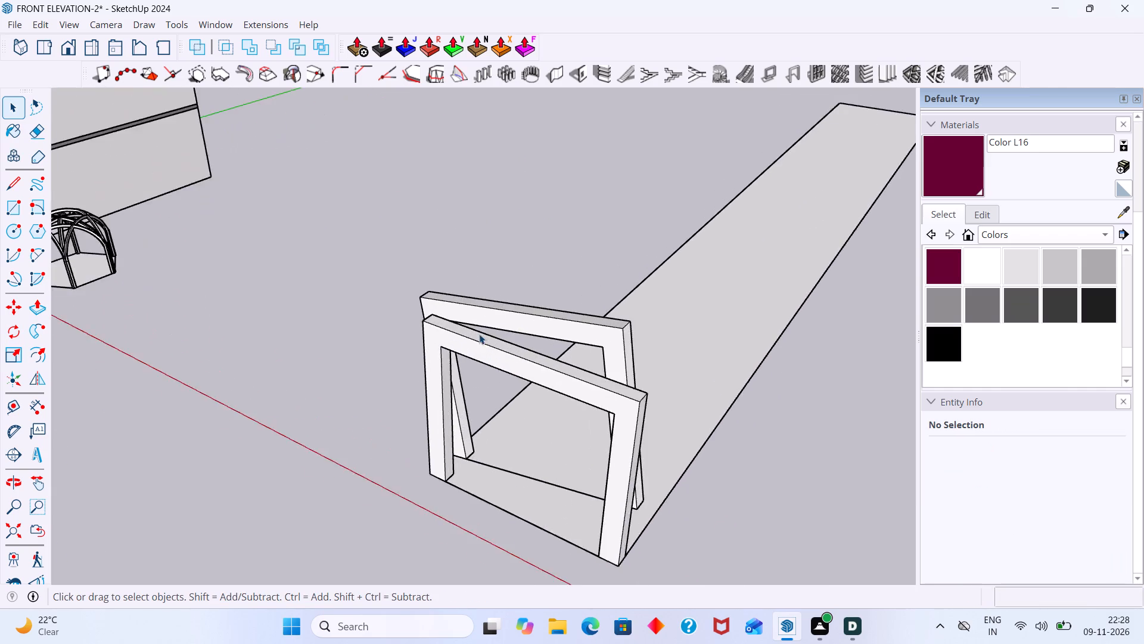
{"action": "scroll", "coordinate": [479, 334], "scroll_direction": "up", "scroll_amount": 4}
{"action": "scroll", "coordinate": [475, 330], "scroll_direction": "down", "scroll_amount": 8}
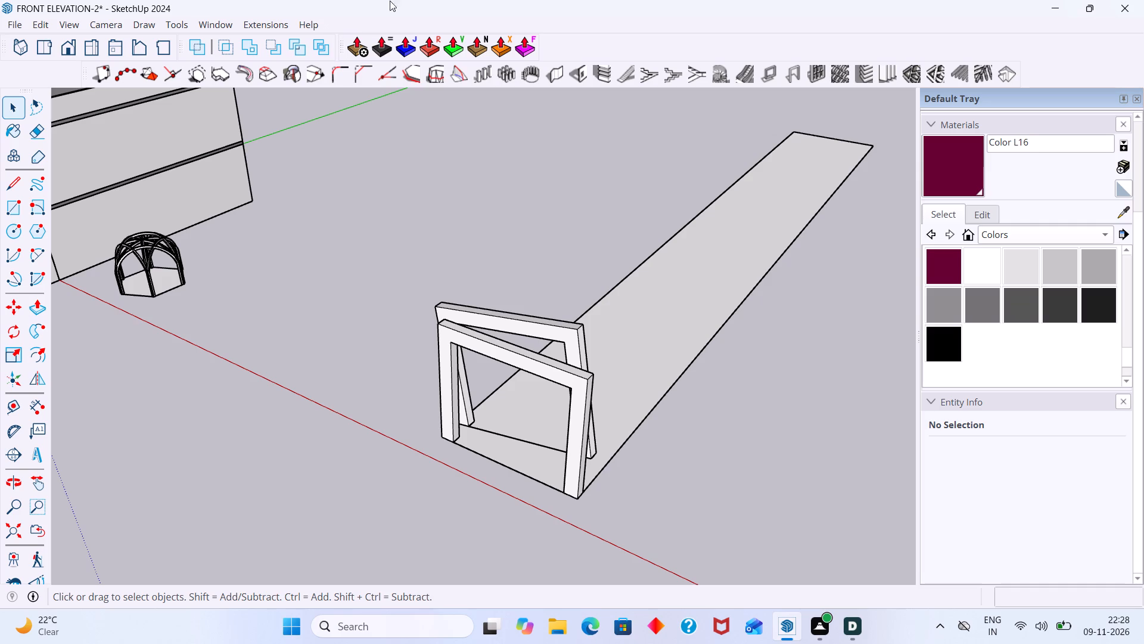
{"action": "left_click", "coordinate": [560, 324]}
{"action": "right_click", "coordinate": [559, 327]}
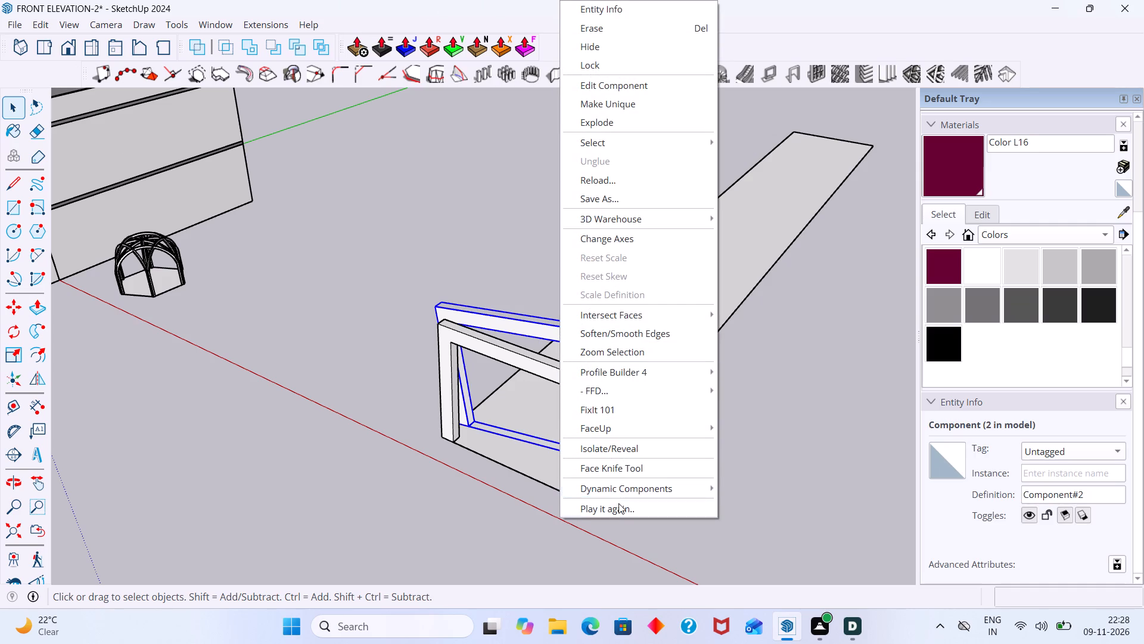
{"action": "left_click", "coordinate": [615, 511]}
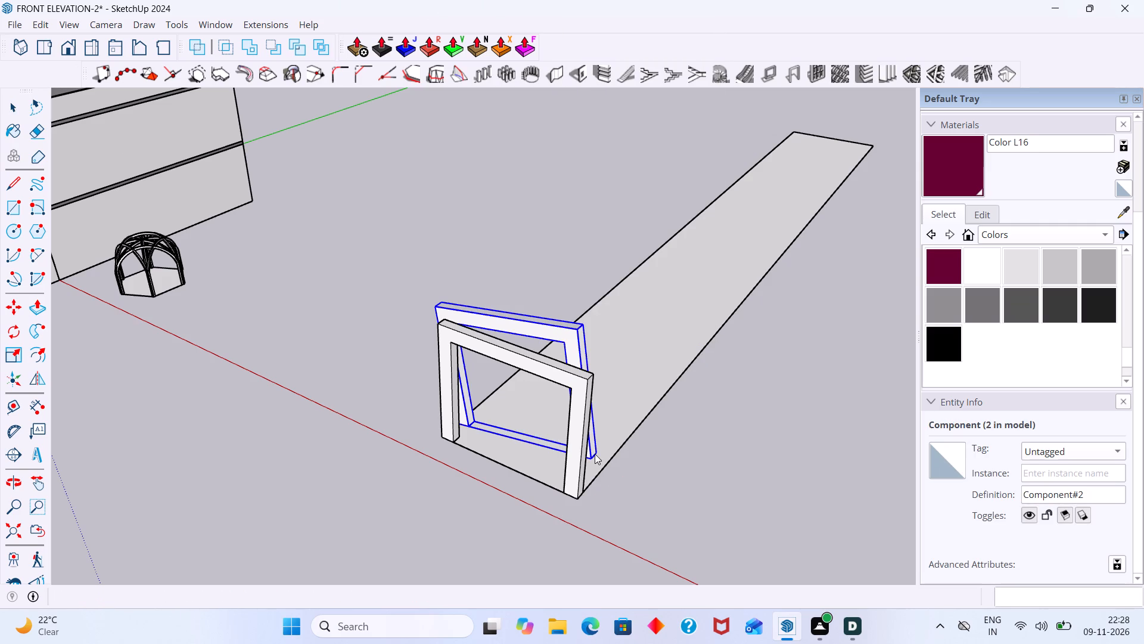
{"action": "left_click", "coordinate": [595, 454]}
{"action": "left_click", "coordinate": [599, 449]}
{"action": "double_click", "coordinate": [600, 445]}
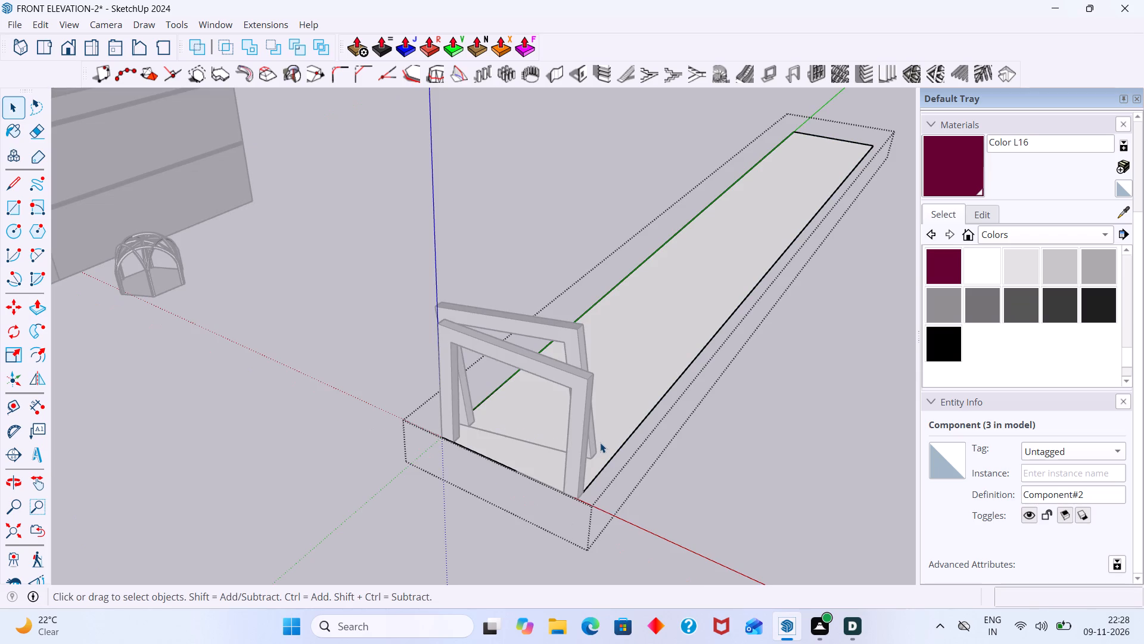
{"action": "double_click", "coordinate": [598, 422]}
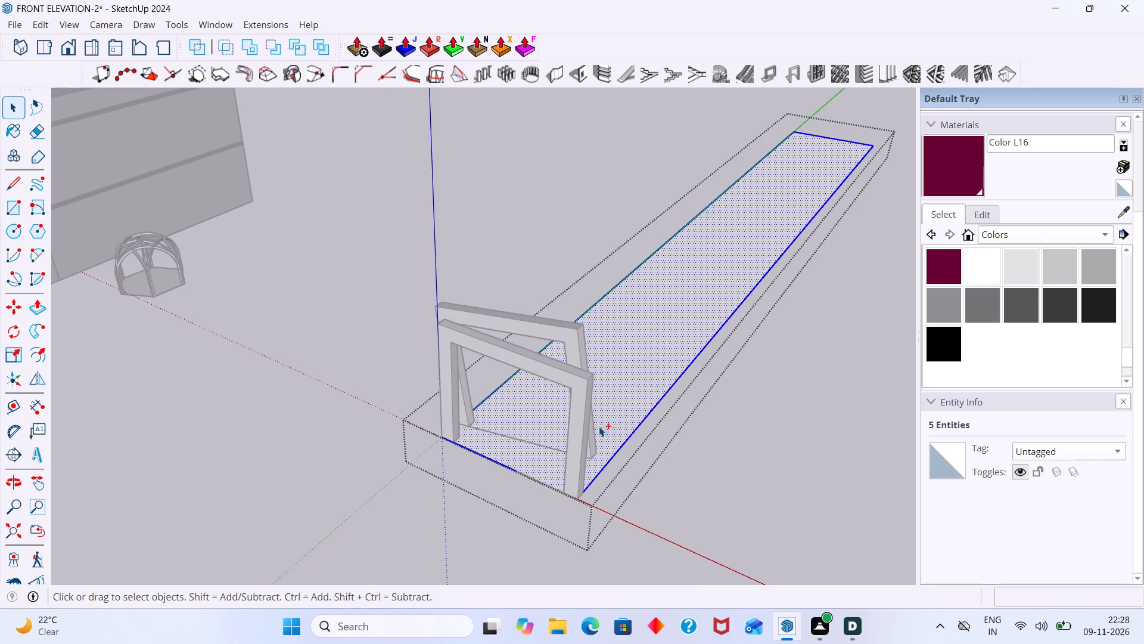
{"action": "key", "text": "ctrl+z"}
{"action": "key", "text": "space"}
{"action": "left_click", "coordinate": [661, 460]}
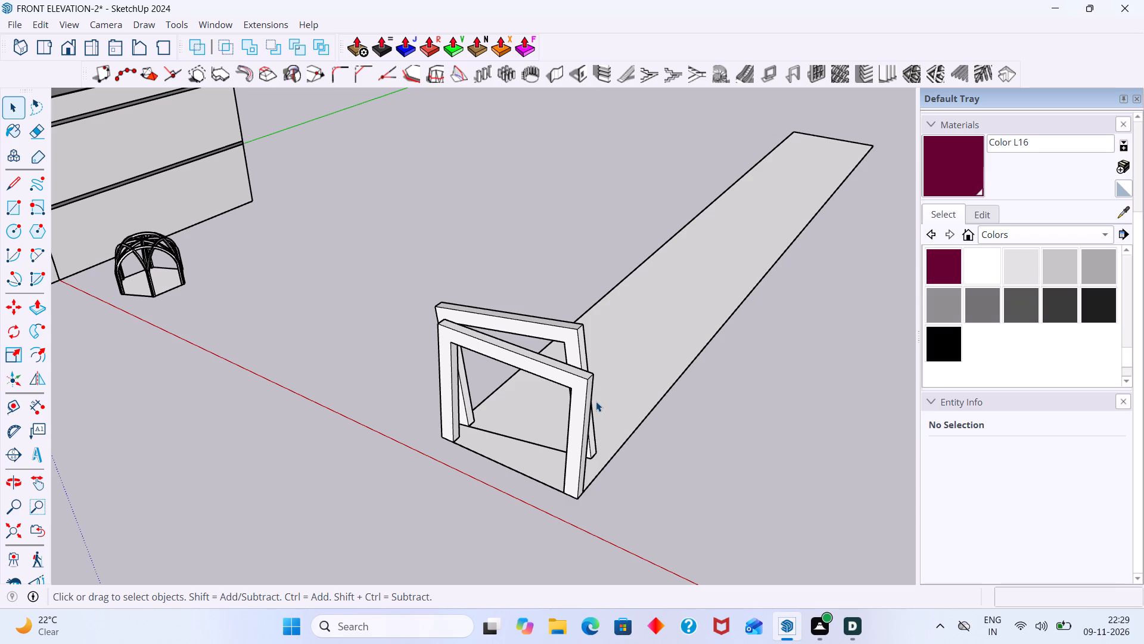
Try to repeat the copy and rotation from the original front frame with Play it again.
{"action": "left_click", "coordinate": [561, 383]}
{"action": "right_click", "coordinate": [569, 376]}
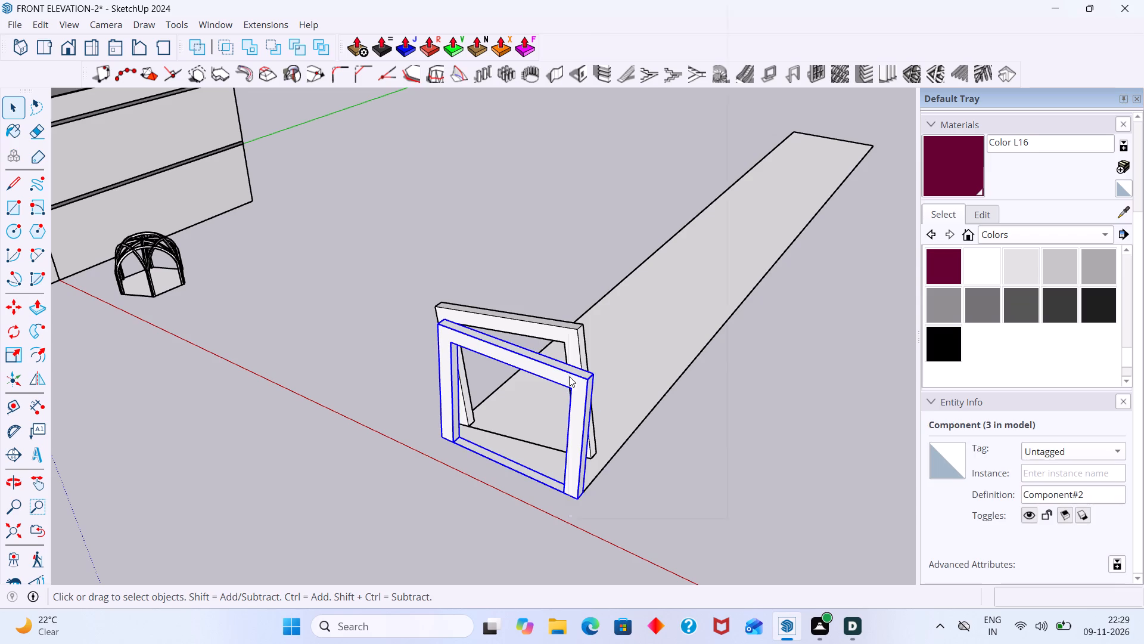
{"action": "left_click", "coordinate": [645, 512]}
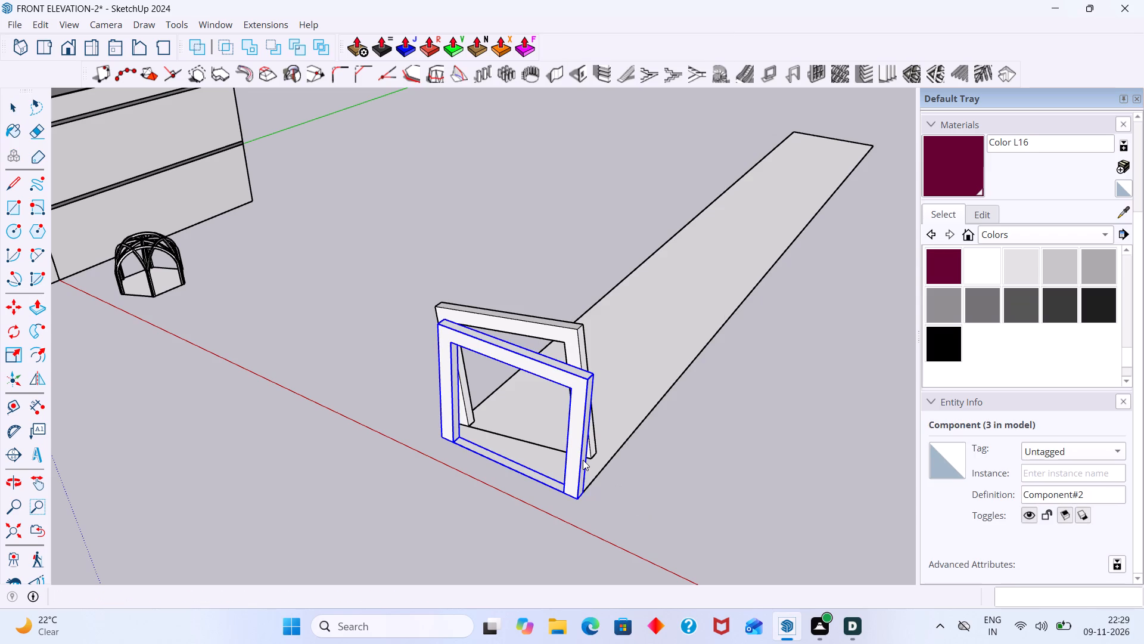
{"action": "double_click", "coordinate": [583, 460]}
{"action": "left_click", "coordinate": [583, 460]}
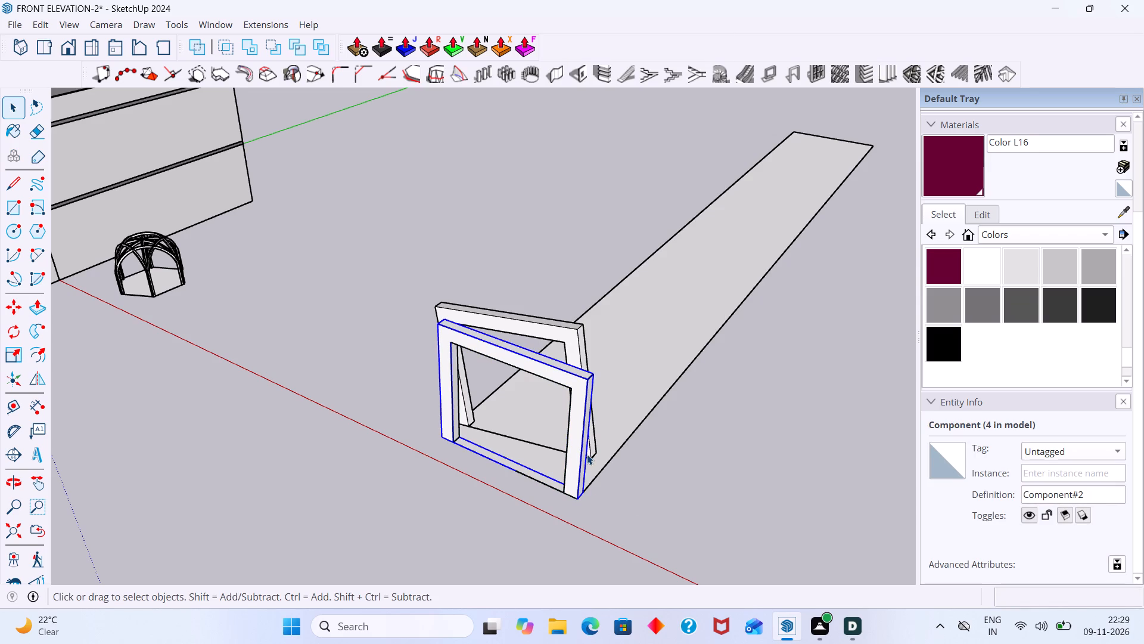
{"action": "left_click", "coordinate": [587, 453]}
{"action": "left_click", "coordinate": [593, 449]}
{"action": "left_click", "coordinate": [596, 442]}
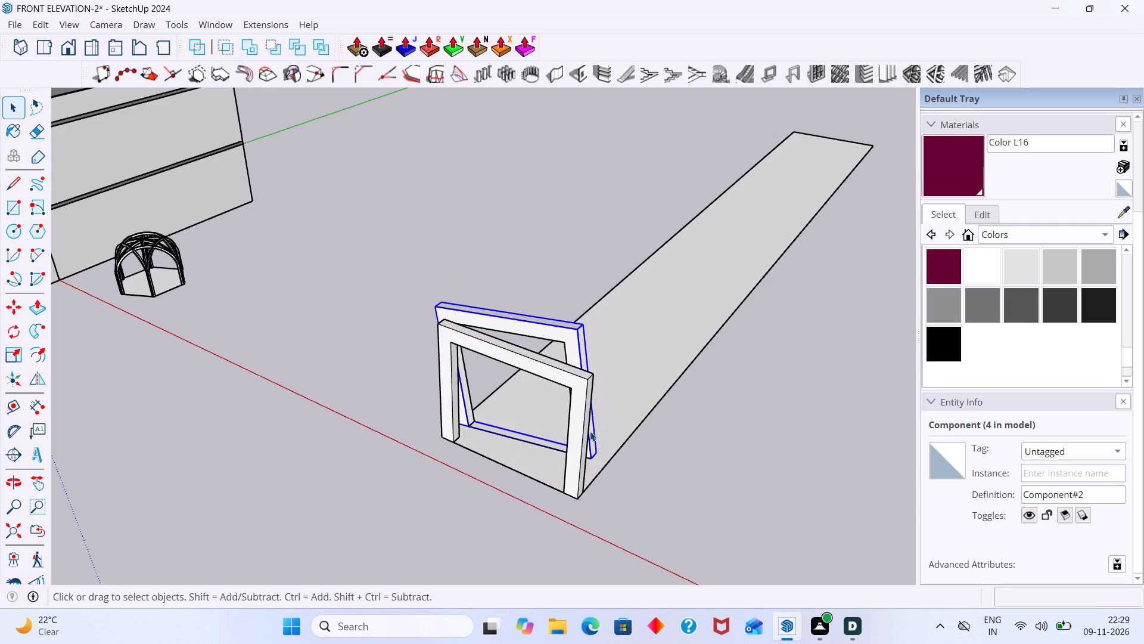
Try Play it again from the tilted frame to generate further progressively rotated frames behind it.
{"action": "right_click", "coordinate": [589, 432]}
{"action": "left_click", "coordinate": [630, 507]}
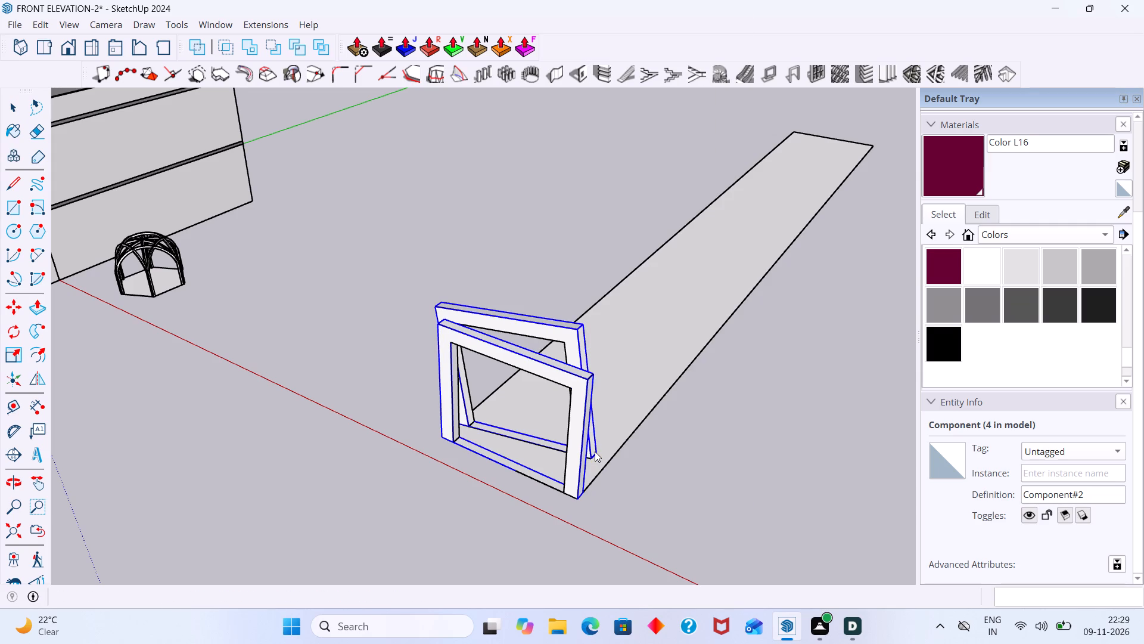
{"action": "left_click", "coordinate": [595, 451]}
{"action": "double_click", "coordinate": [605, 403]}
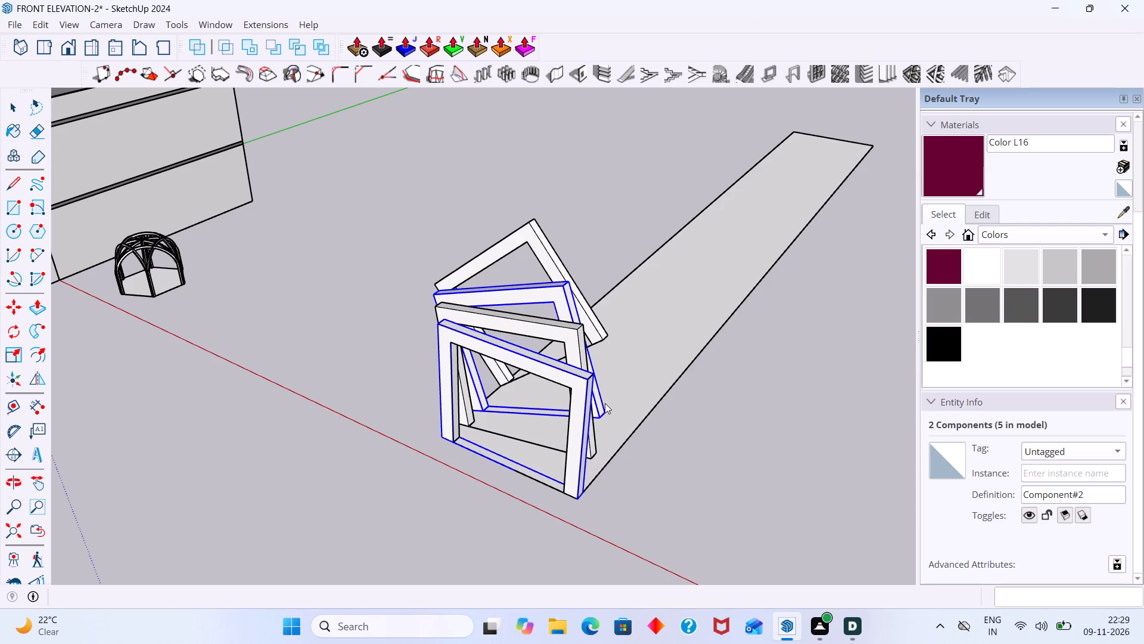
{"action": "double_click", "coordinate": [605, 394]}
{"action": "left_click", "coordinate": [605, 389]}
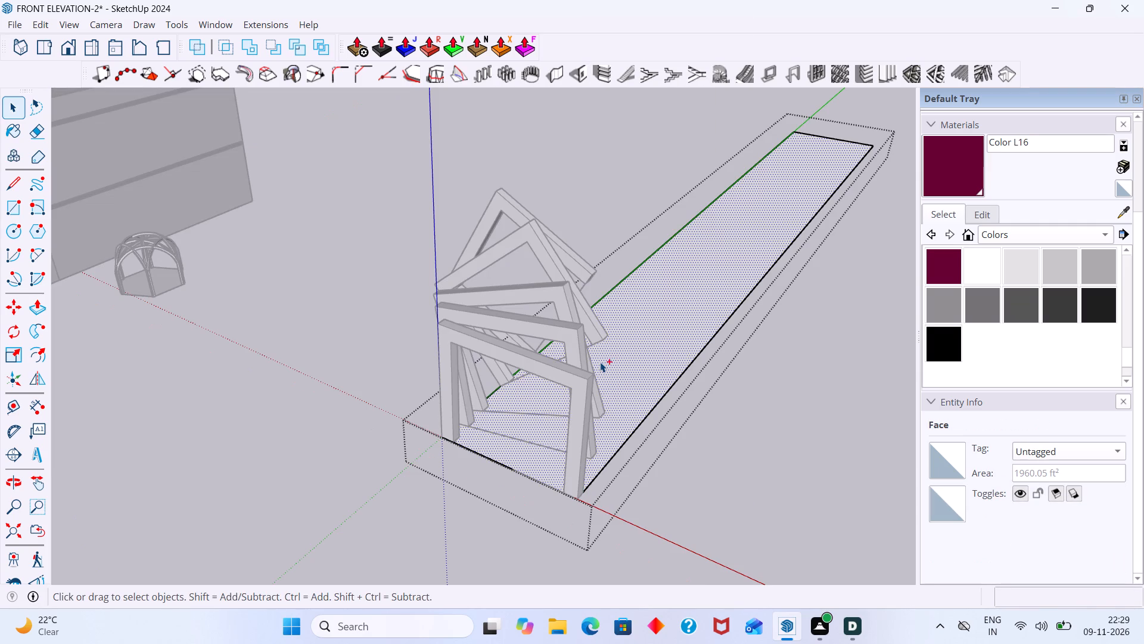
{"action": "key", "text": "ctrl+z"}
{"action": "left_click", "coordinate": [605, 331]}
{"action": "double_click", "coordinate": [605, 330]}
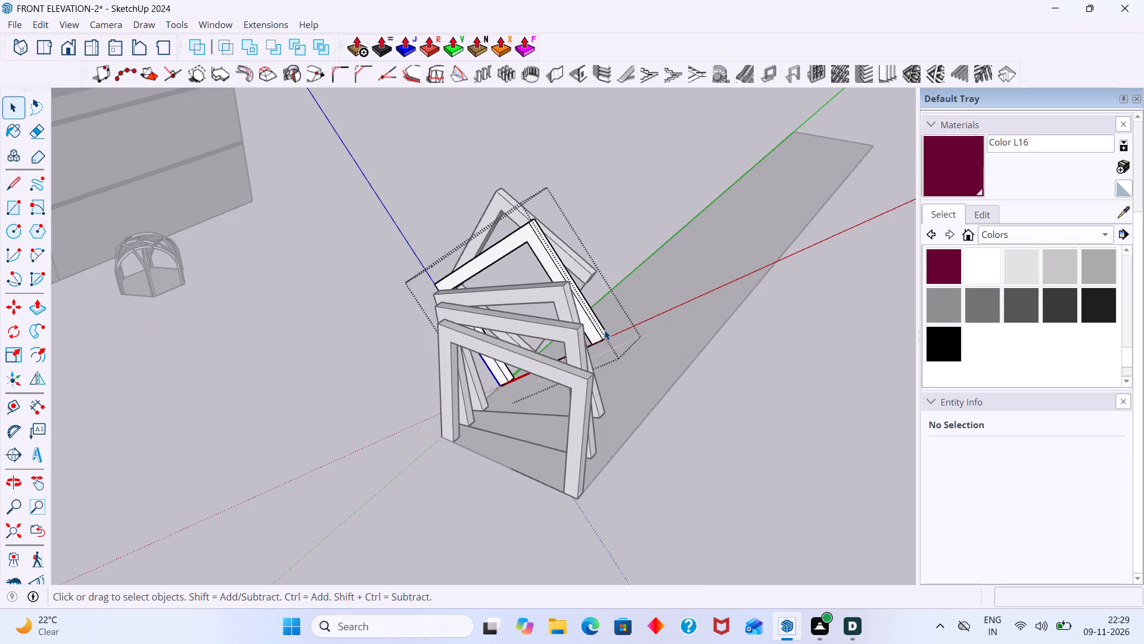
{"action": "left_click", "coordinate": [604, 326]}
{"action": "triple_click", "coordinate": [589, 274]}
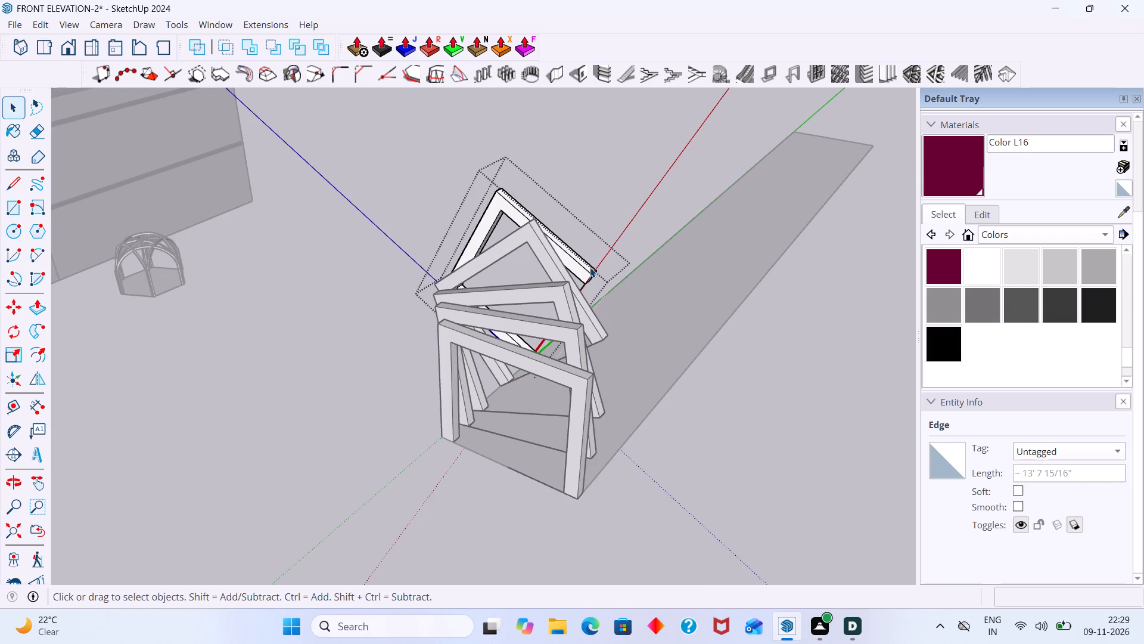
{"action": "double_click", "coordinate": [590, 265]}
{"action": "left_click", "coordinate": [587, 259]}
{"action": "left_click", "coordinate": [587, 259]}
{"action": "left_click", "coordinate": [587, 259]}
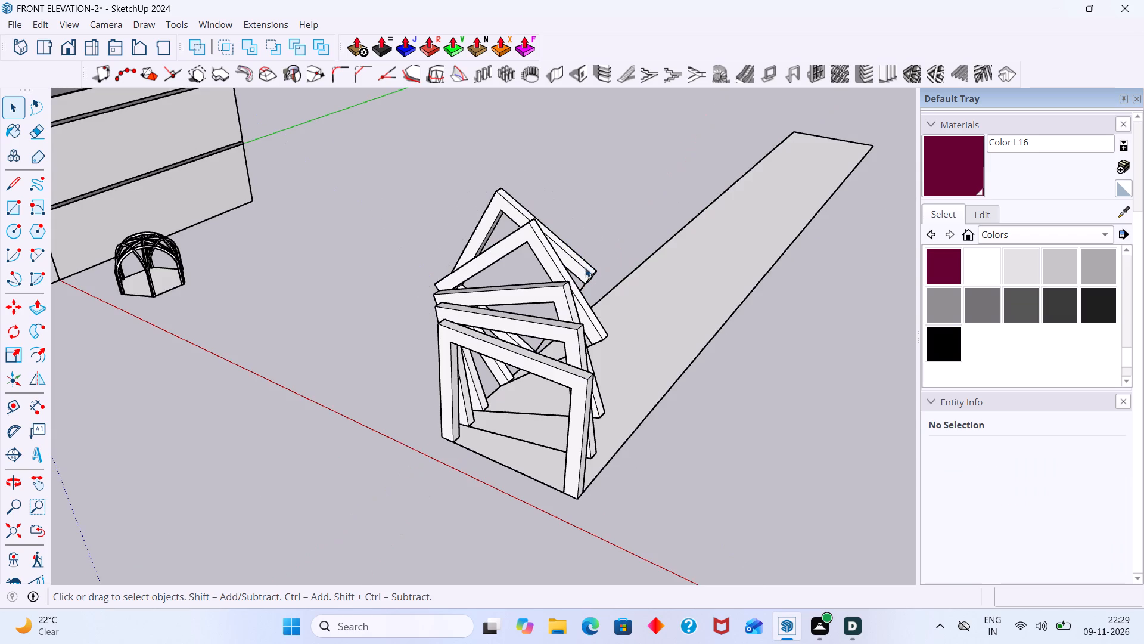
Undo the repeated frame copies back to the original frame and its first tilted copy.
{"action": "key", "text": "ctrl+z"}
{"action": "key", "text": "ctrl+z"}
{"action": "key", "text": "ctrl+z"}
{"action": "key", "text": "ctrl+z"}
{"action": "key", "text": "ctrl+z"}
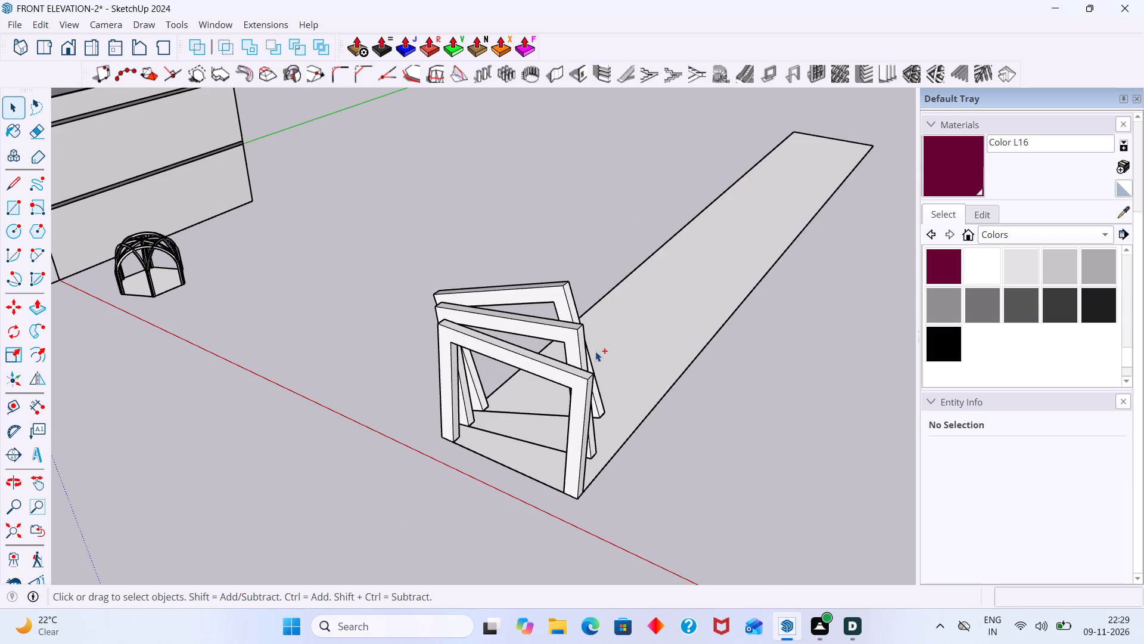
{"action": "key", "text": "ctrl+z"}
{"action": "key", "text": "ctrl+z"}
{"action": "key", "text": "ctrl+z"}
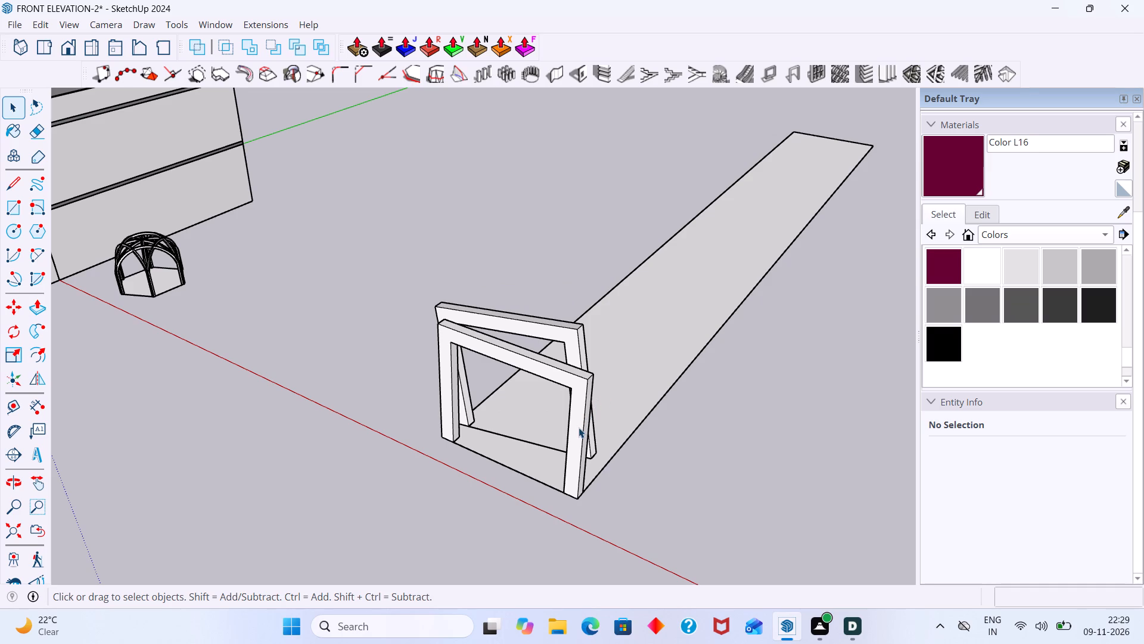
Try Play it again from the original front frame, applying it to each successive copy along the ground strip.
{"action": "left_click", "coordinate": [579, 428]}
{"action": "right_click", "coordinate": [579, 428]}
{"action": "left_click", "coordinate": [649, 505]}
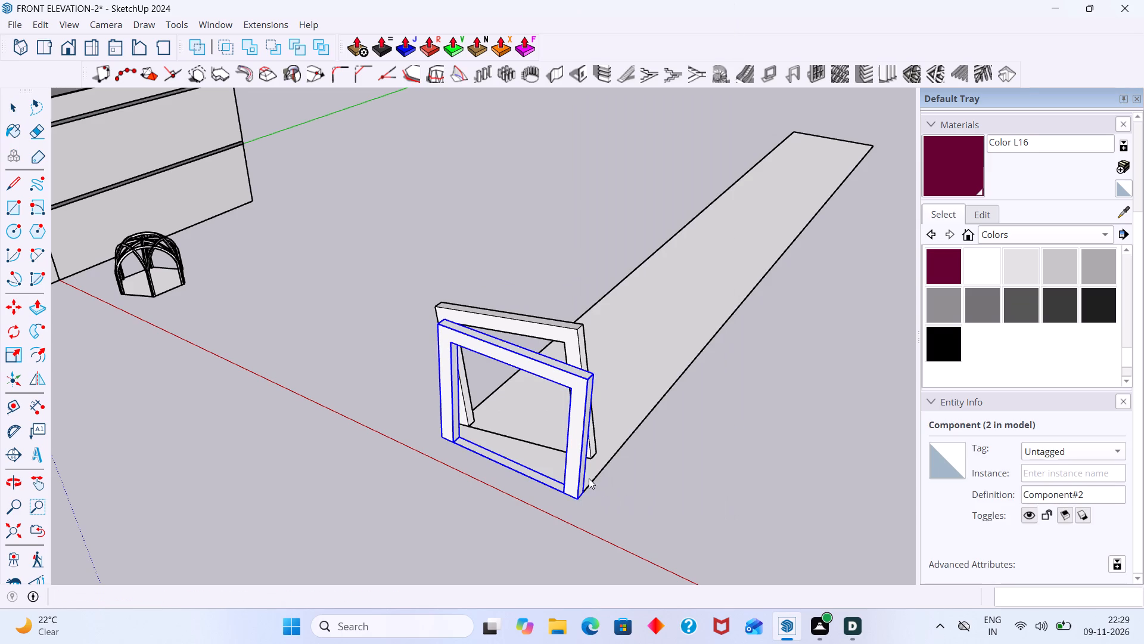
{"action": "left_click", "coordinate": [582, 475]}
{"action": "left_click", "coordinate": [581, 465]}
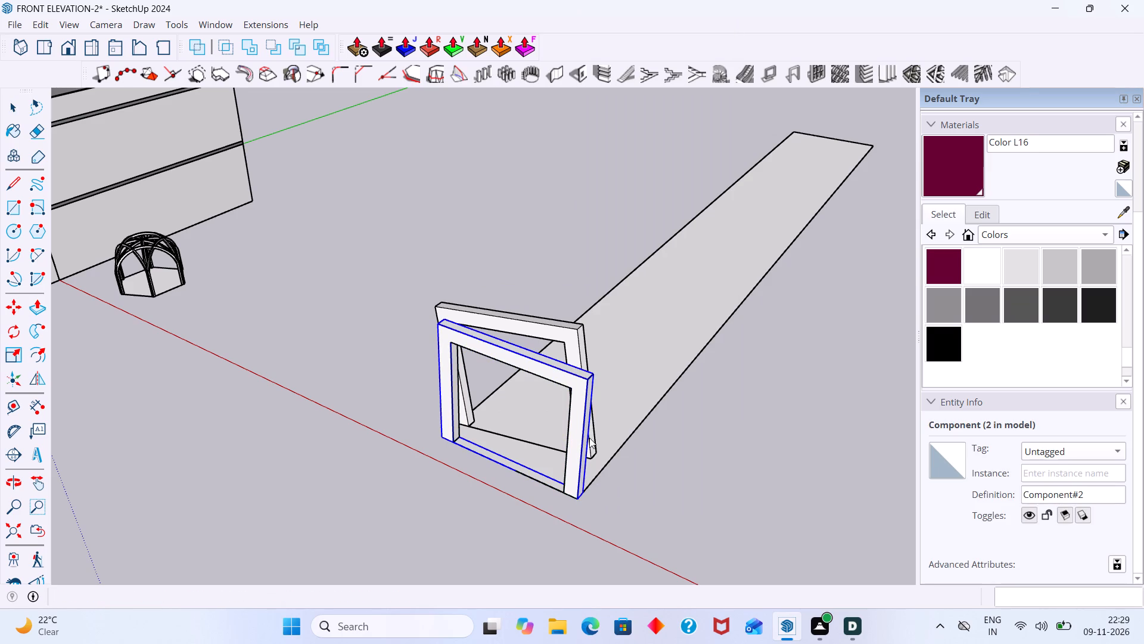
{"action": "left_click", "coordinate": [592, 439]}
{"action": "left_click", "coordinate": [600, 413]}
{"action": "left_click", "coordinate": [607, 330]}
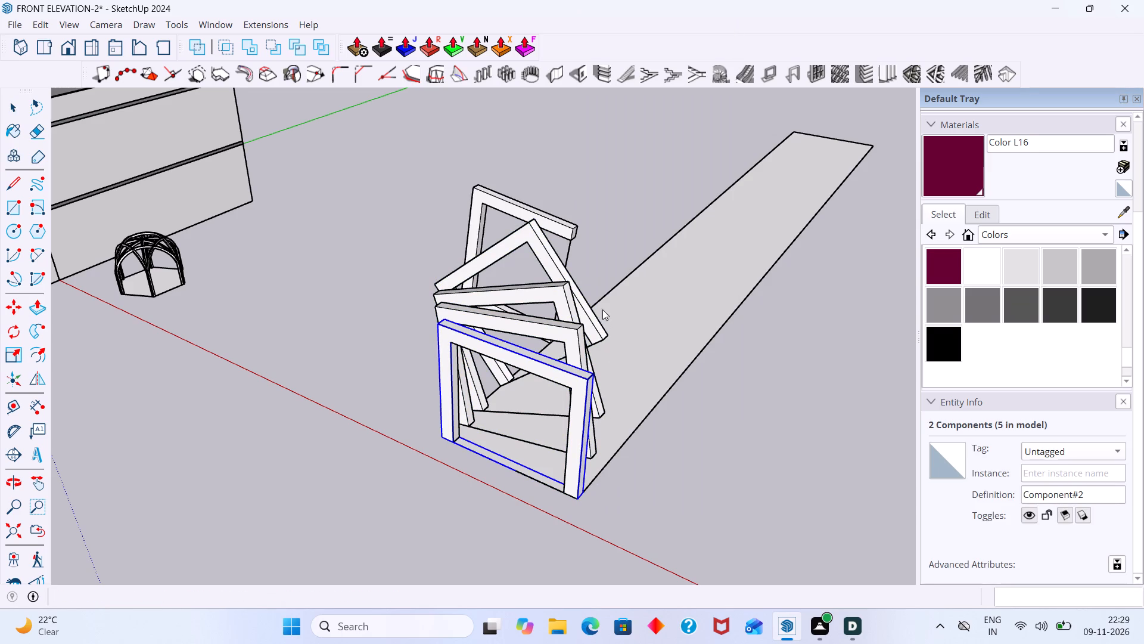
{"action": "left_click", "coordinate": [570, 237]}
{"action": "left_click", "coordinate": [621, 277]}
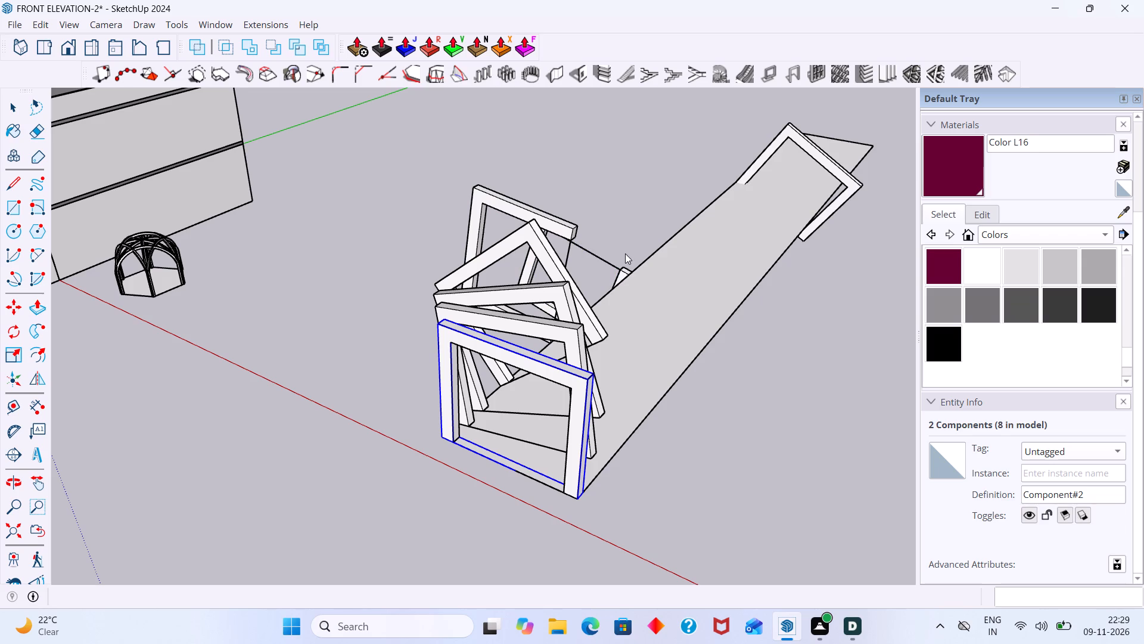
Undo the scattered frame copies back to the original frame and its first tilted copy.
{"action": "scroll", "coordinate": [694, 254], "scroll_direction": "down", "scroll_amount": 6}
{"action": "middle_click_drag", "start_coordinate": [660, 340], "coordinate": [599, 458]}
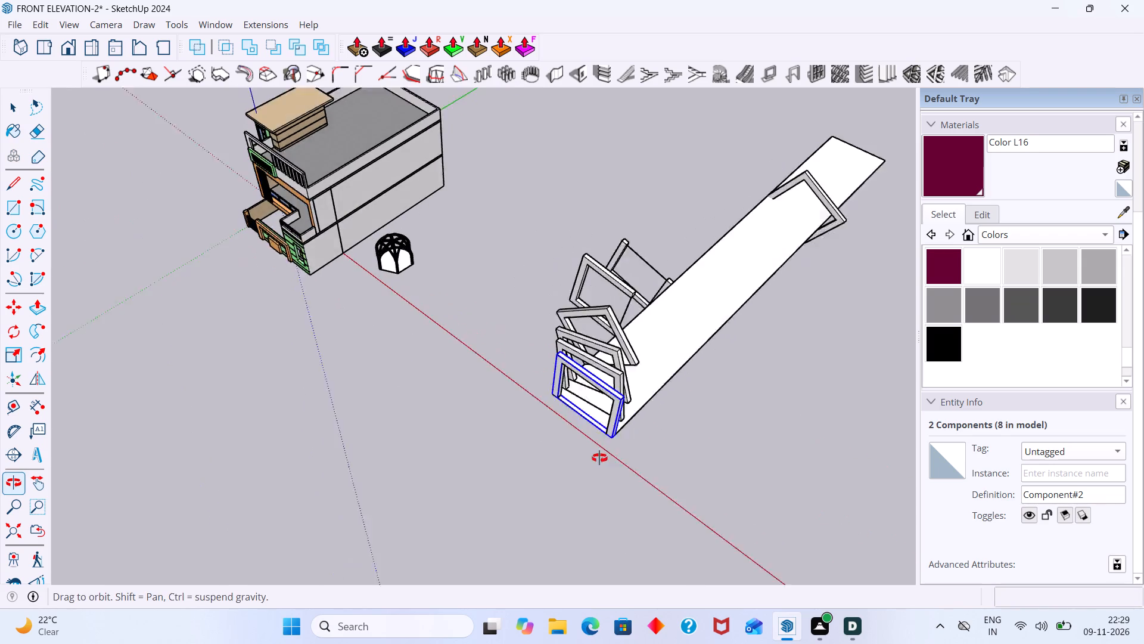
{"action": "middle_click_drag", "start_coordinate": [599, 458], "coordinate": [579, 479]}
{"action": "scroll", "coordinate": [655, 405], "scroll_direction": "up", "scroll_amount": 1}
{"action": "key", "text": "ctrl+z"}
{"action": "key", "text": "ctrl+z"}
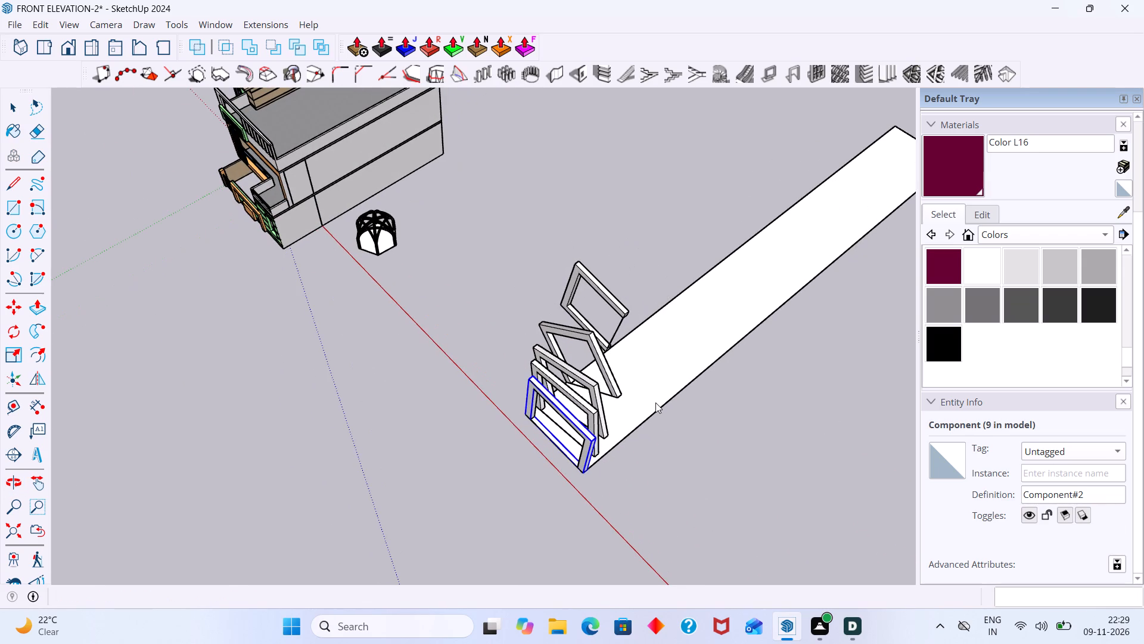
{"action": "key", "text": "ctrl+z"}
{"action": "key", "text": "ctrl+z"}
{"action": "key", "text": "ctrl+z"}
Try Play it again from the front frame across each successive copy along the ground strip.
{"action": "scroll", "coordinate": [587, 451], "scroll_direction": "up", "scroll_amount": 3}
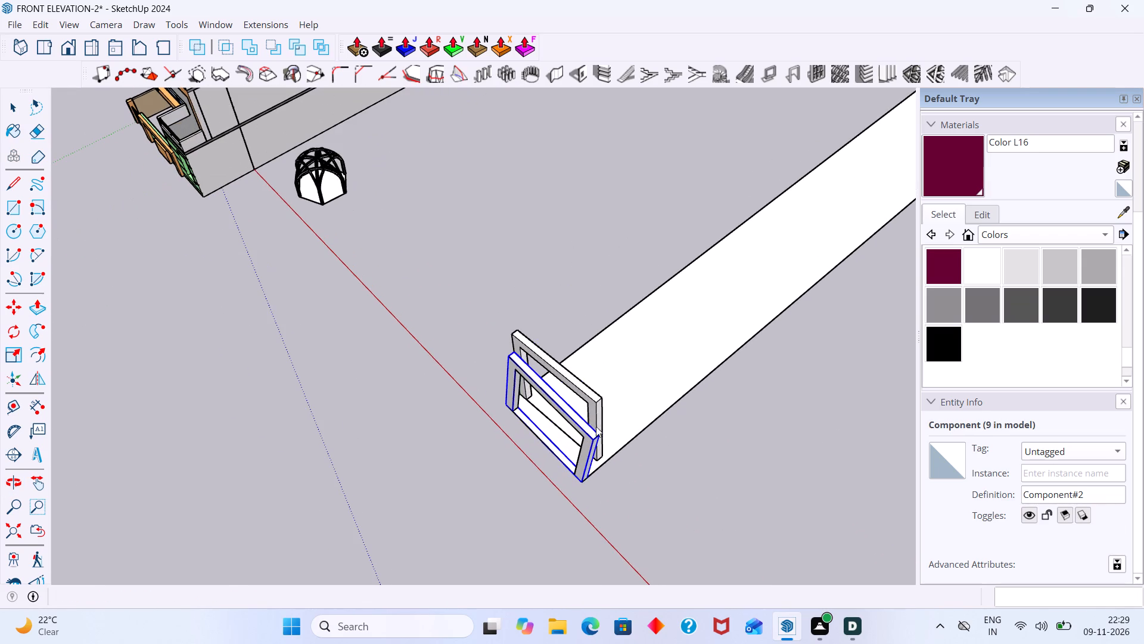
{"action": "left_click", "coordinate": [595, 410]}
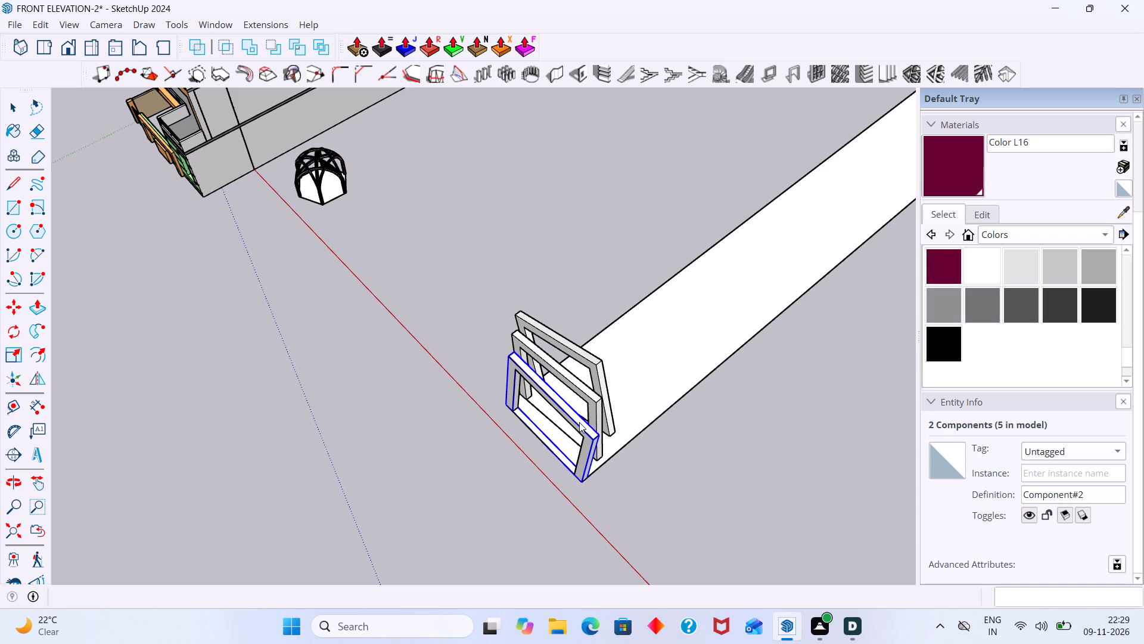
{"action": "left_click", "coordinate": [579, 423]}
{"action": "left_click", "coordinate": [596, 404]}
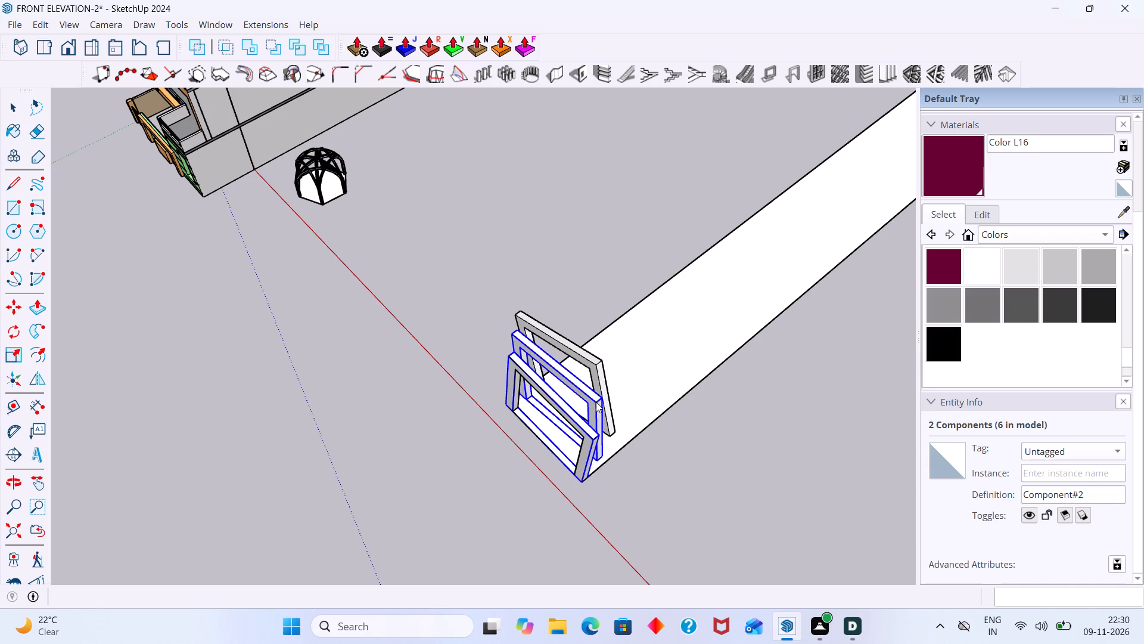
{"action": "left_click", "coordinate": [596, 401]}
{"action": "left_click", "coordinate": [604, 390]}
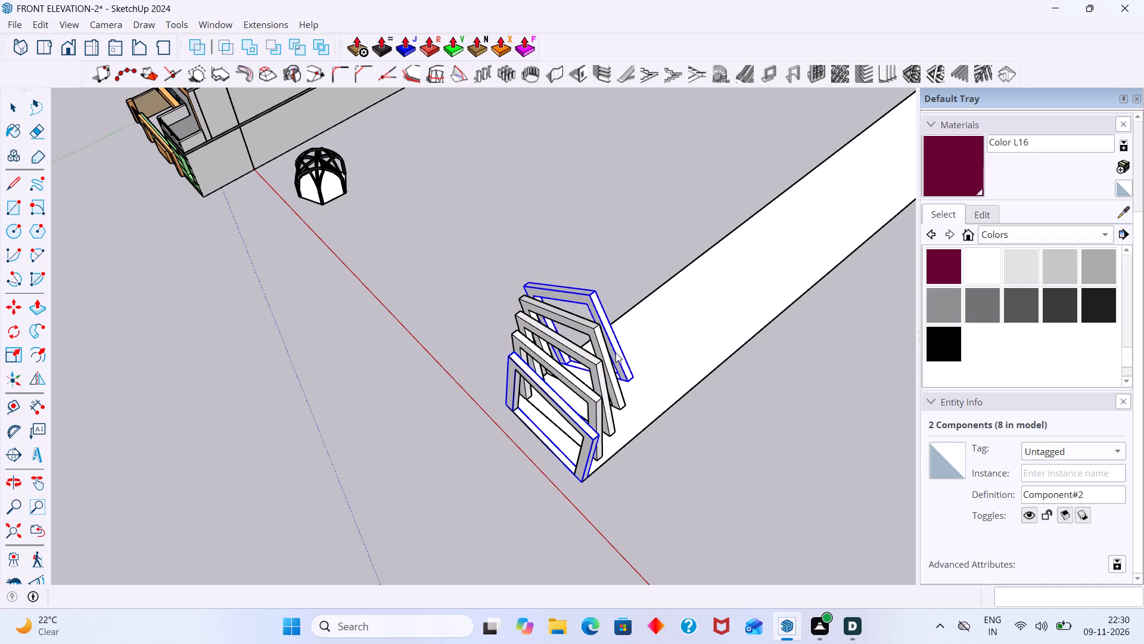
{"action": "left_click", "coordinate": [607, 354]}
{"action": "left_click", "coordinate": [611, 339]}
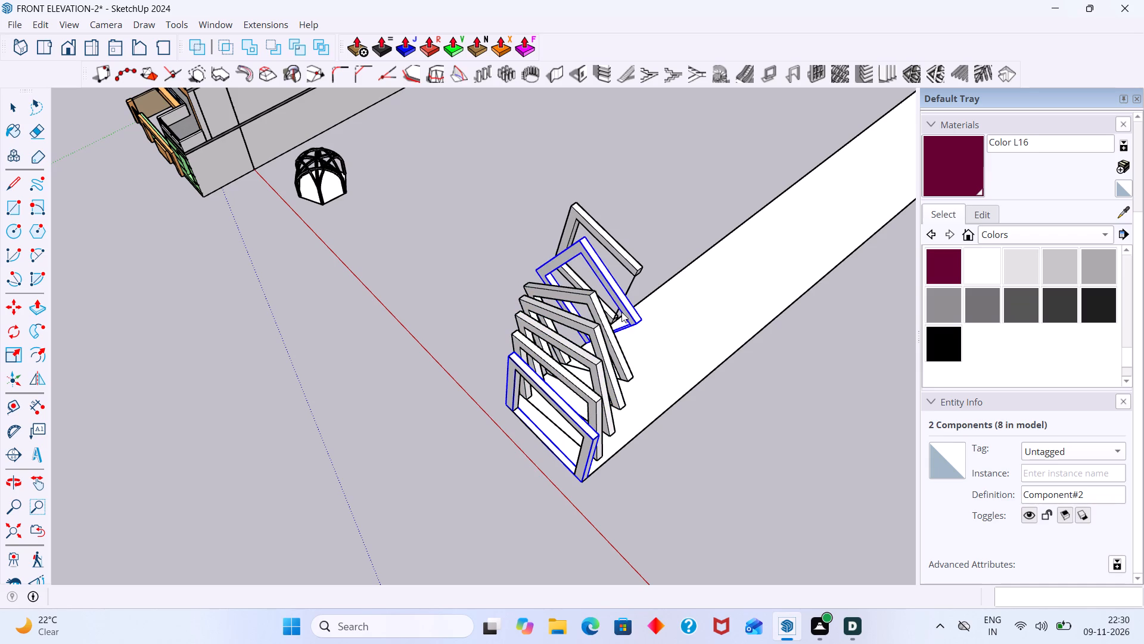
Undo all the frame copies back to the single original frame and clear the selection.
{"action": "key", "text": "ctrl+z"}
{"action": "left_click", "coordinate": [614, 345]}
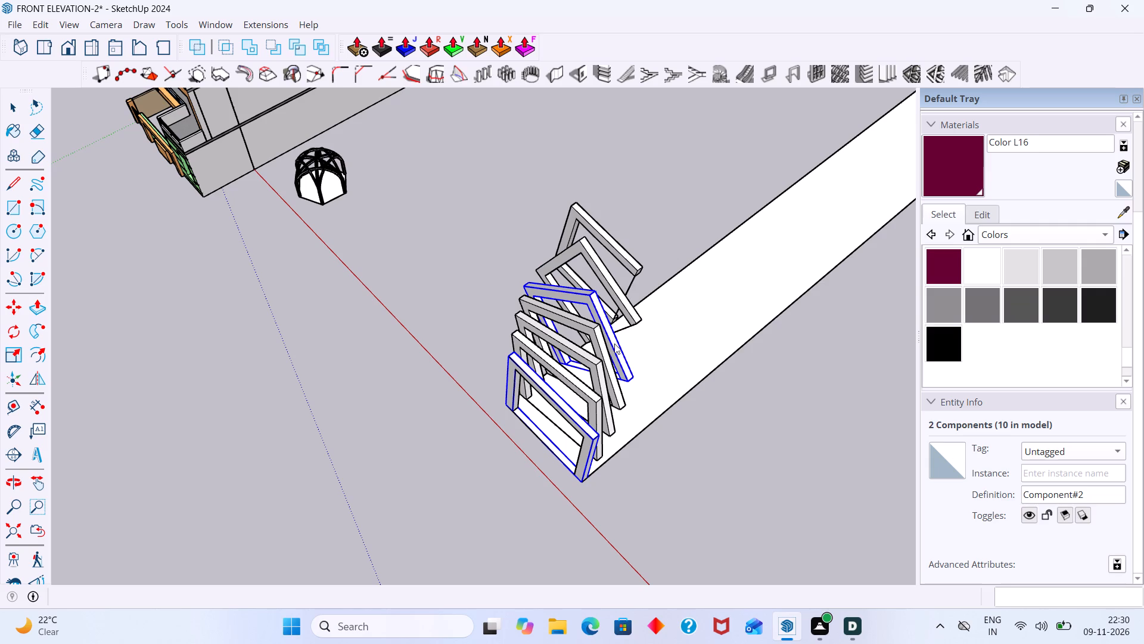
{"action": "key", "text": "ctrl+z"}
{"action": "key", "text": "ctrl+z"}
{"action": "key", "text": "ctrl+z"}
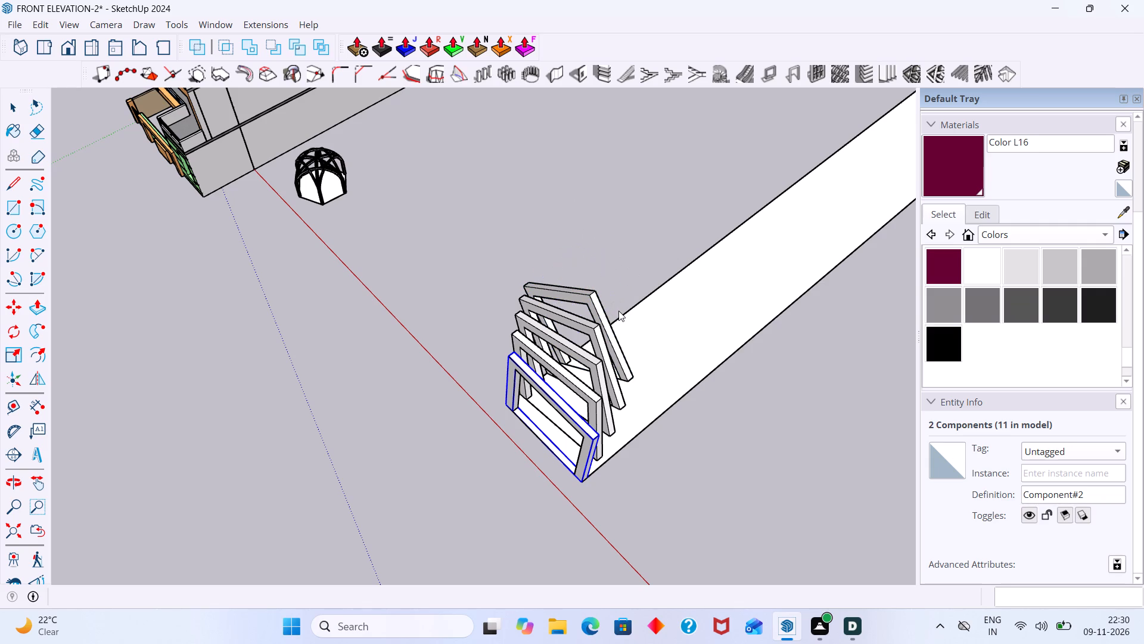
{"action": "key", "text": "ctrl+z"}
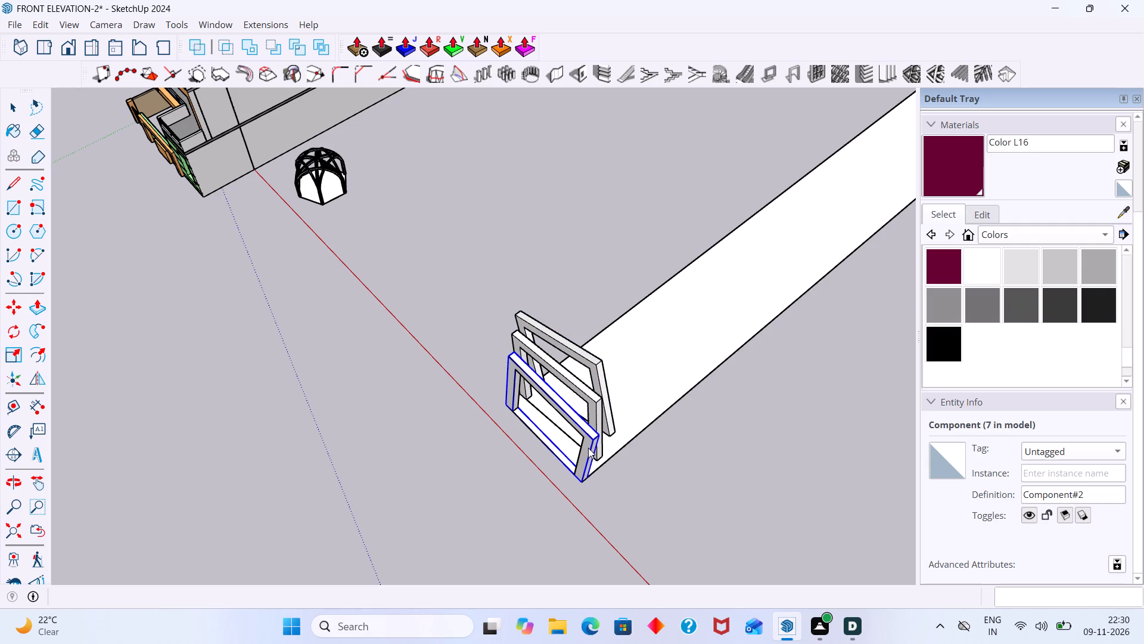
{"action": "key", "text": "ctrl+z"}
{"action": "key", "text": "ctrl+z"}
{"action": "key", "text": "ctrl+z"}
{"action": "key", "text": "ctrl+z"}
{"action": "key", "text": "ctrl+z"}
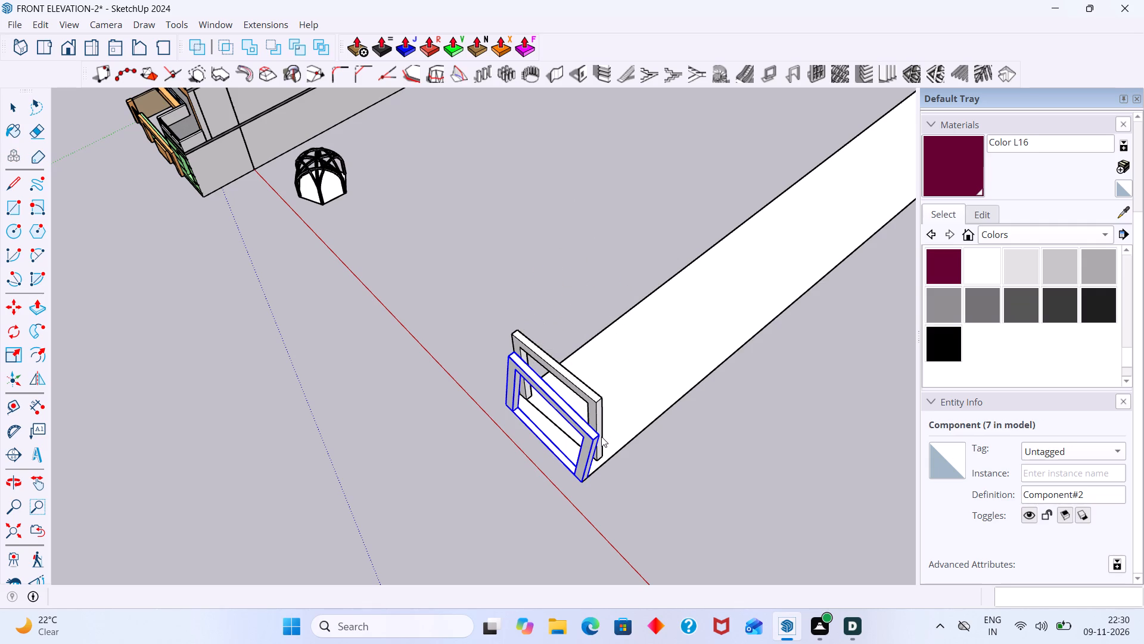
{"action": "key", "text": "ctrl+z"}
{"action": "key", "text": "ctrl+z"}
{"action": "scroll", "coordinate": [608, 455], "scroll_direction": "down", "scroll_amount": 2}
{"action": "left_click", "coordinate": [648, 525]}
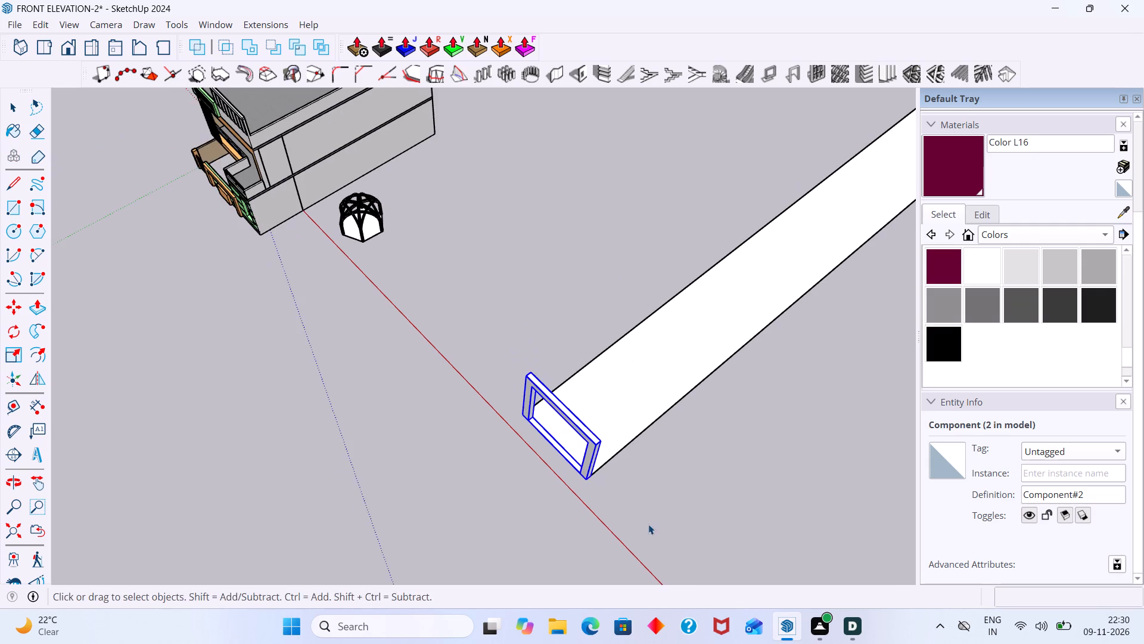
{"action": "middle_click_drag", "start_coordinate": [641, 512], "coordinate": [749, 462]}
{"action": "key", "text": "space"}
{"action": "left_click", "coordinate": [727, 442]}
Copy the original frame about 2' 10 7/16" along the ground strip's side edge.
{"action": "scroll", "coordinate": [675, 416], "scroll_direction": "up", "scroll_amount": 5}
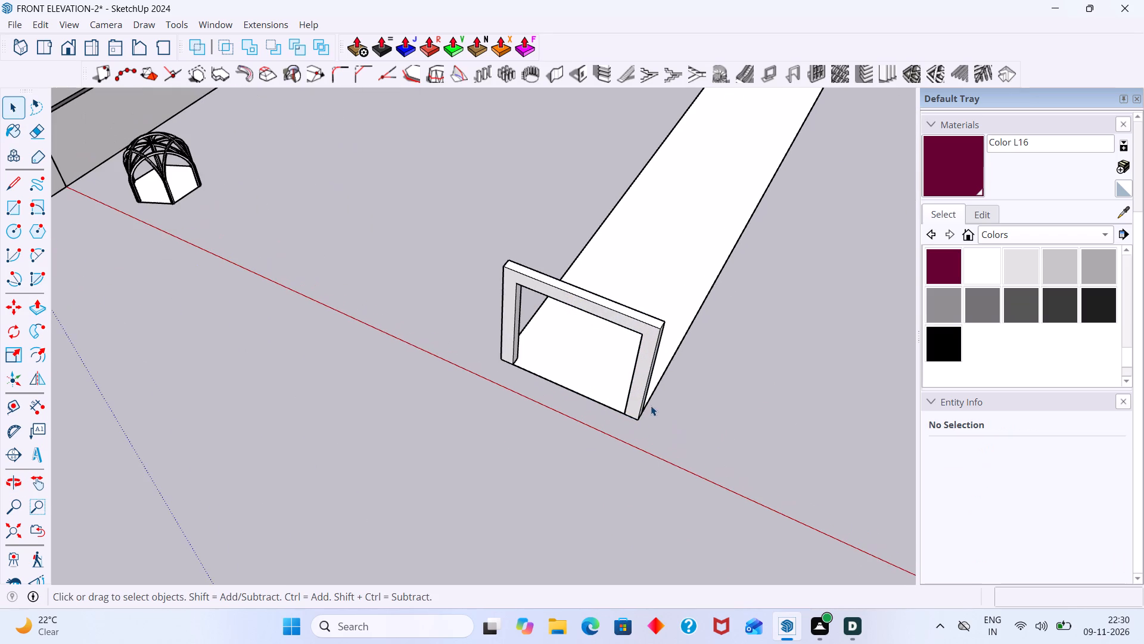
{"action": "left_click", "coordinate": [646, 388]}
{"action": "key", "text": "m"}
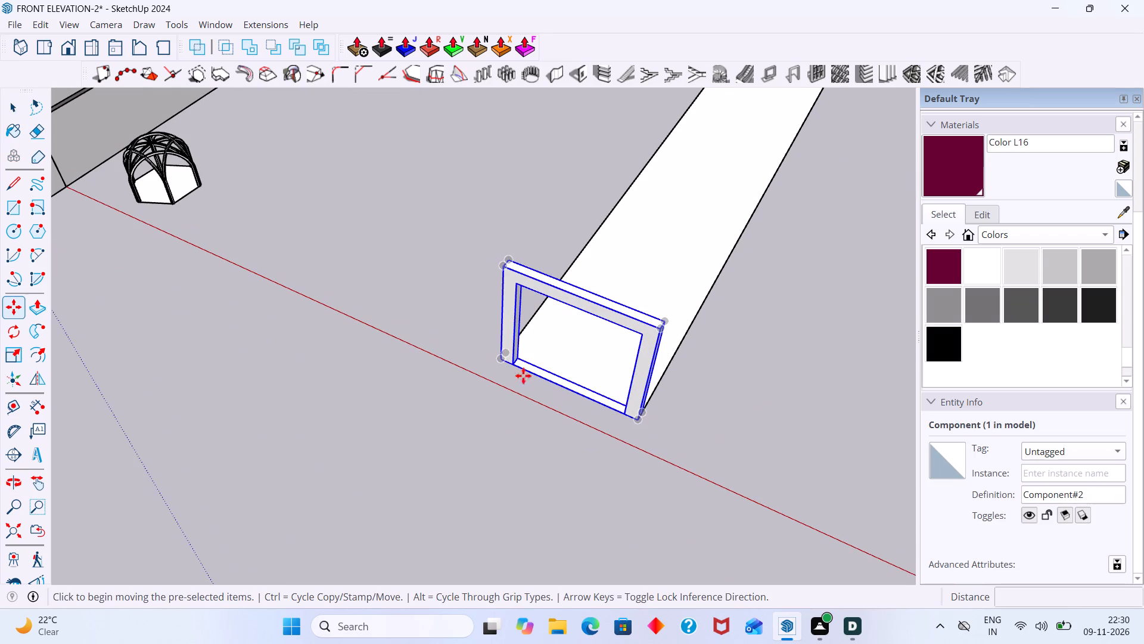
{"action": "middle_click_drag", "start_coordinate": [503, 356], "coordinate": [781, 437]}
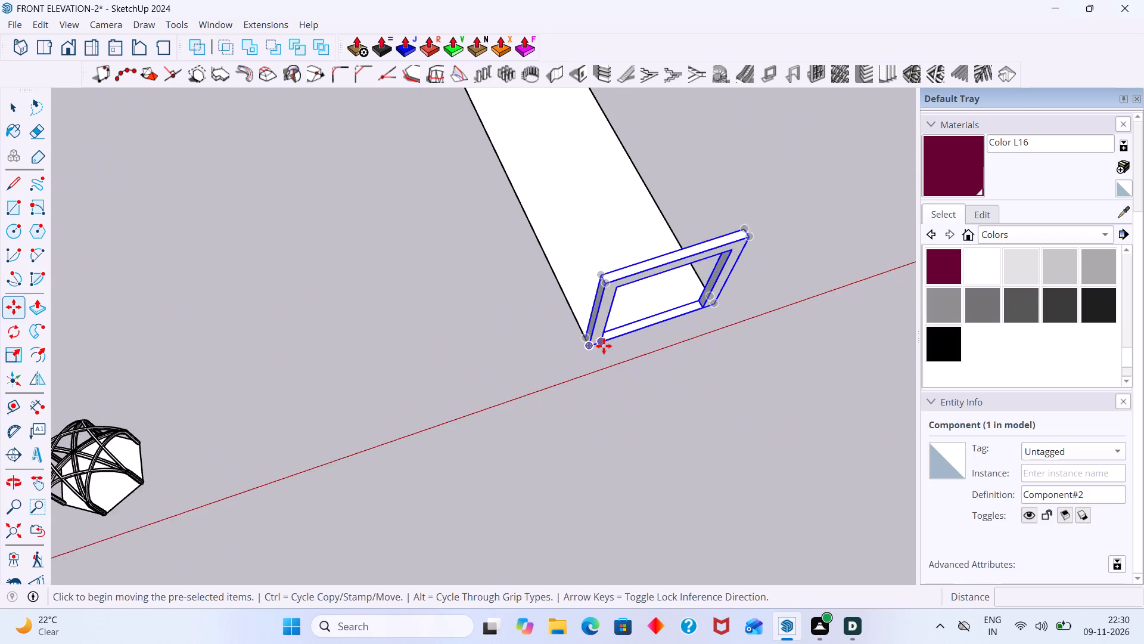
{"action": "scroll", "coordinate": [602, 346], "scroll_direction": "up", "scroll_amount": 4}
{"action": "left_click", "coordinate": [575, 333]}
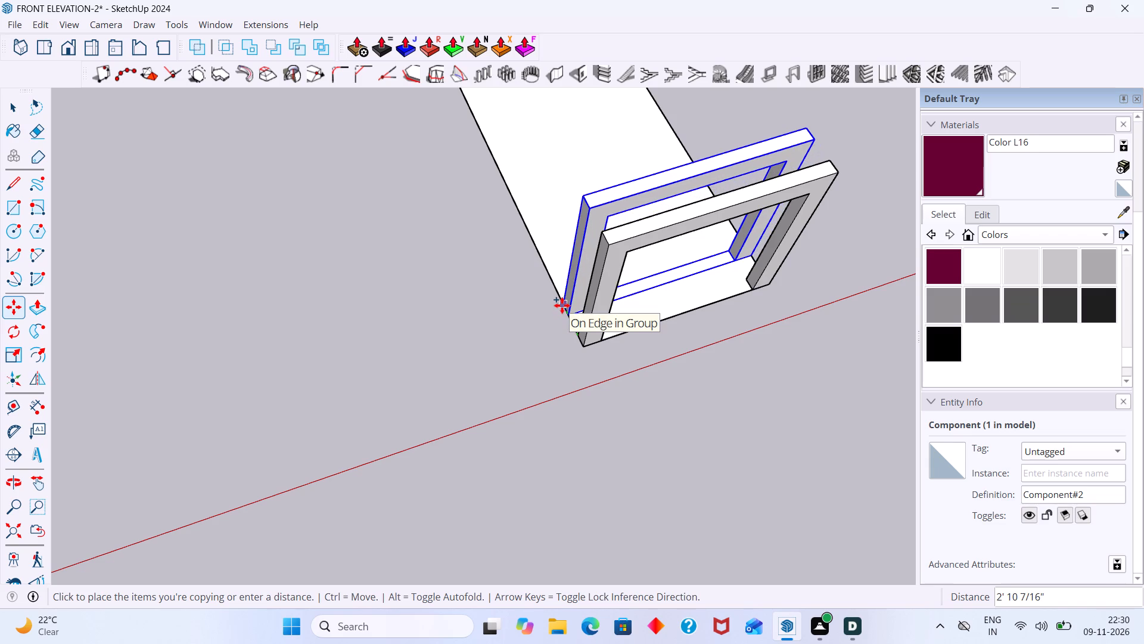
{"action": "left_click", "coordinate": [562, 305]}
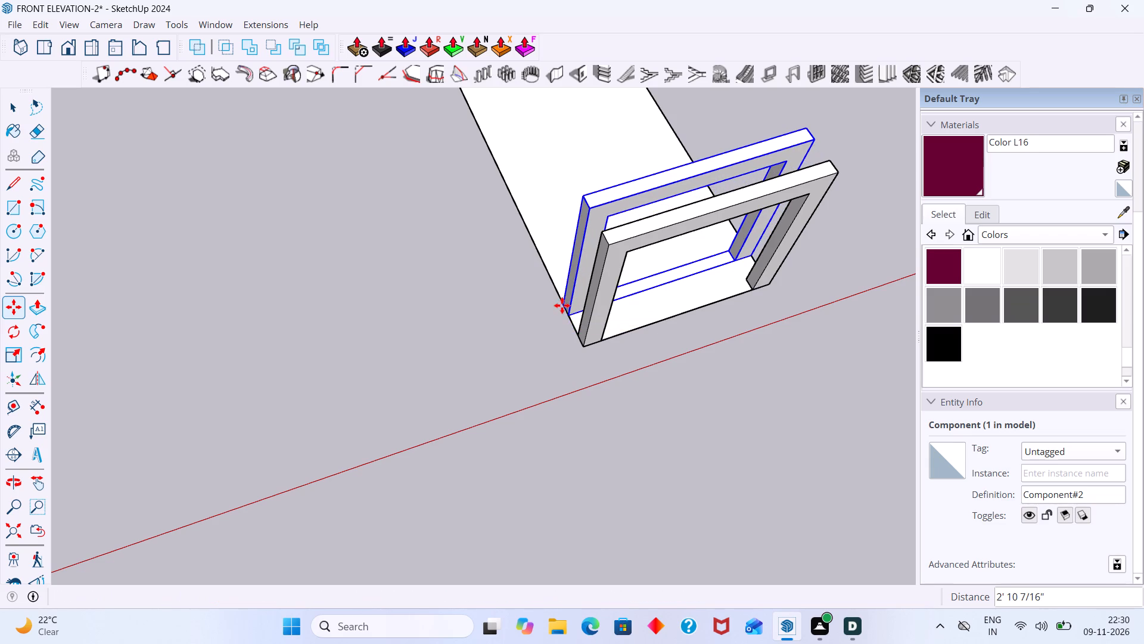
{"action": "scroll", "coordinate": [646, 344], "scroll_direction": "down", "scroll_amount": 3}
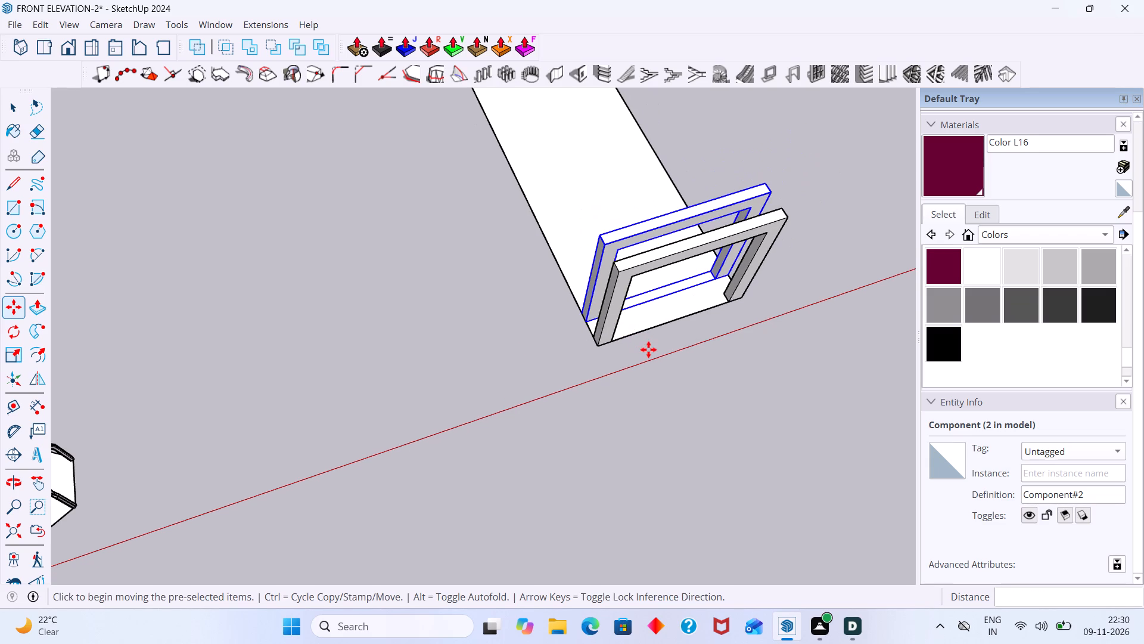
Rotate the copied frame about 6.5 degrees in the vertical plane around its bottom front corner on the strip's edge.
{"action": "key", "text": "q"}
{"action": "scroll", "coordinate": [627, 341], "scroll_direction": "up", "scroll_amount": 7}
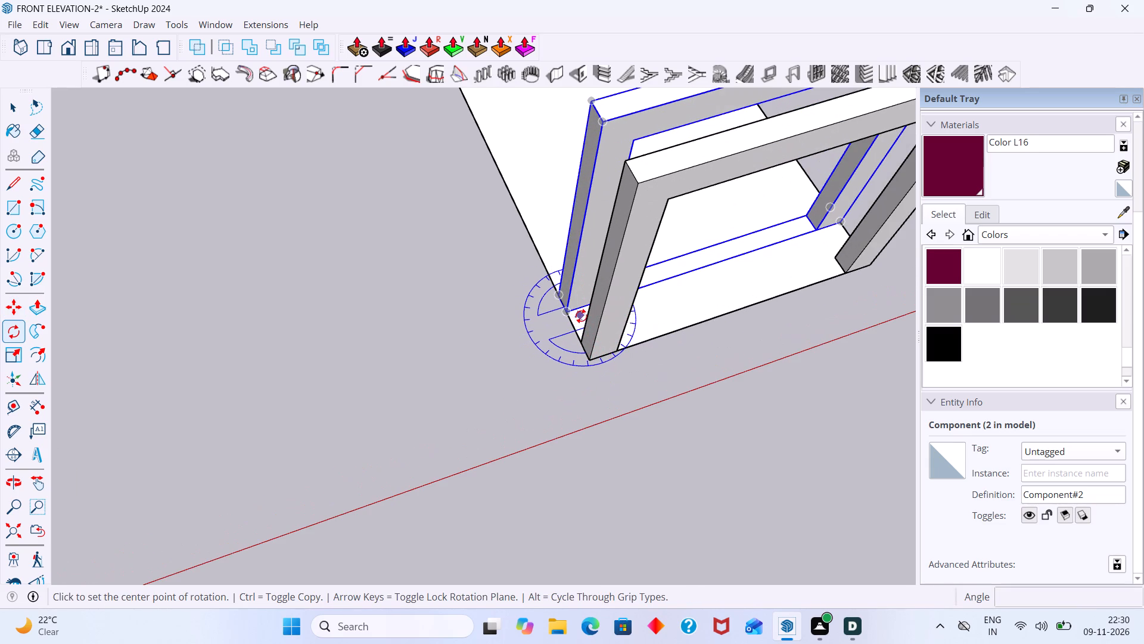
{"action": "key", "text": "Left"}
{"action": "left_click", "coordinate": [566, 312]}
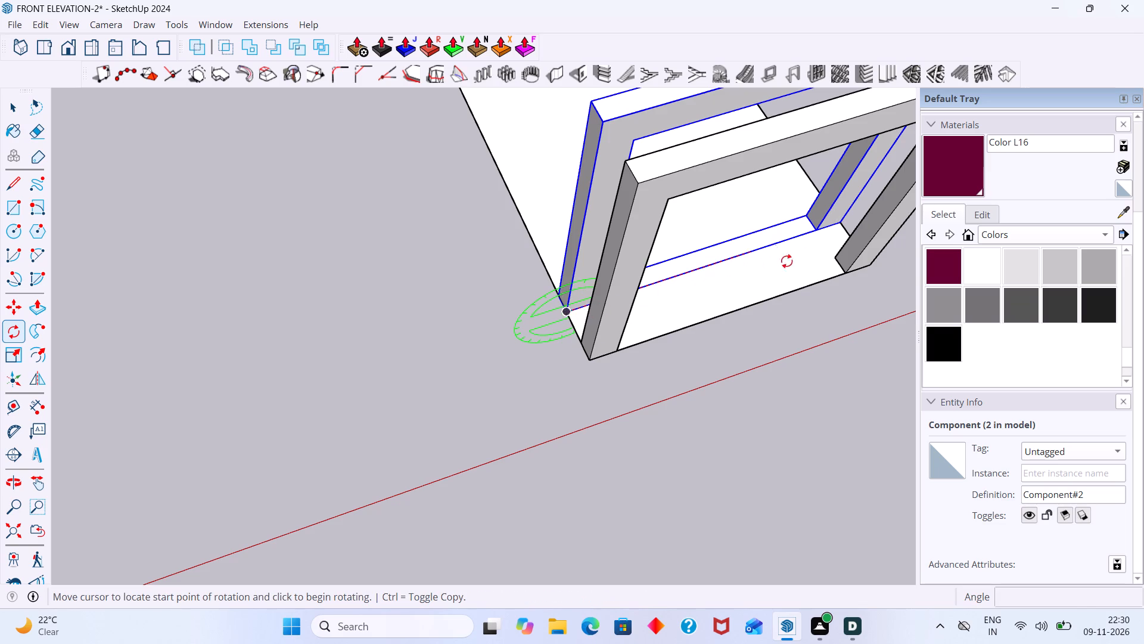
{"action": "left_click", "coordinate": [843, 225]}
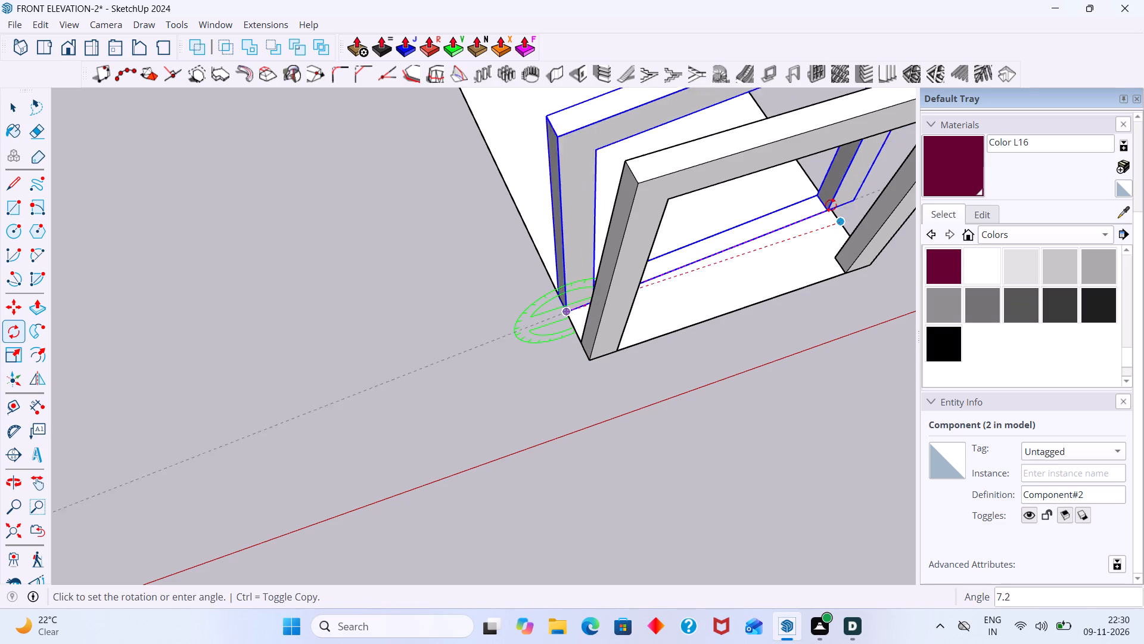
{"action": "scroll", "coordinate": [826, 202], "scroll_direction": "down", "scroll_amount": 4}
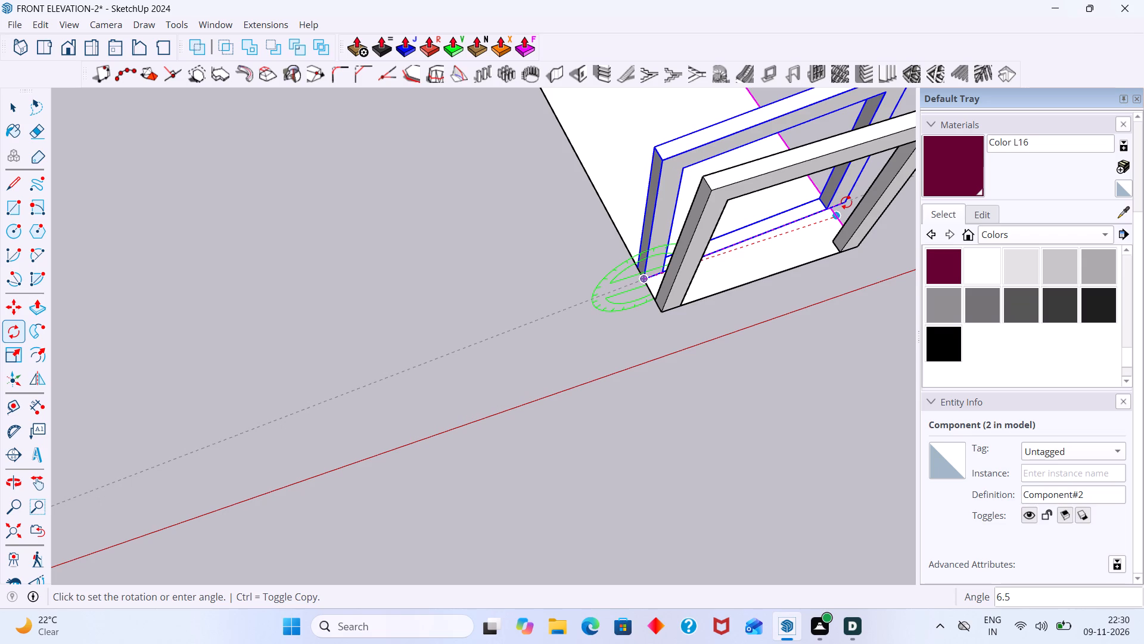
{"action": "left_click", "coordinate": [846, 202]}
{"action": "key", "text": "space"}
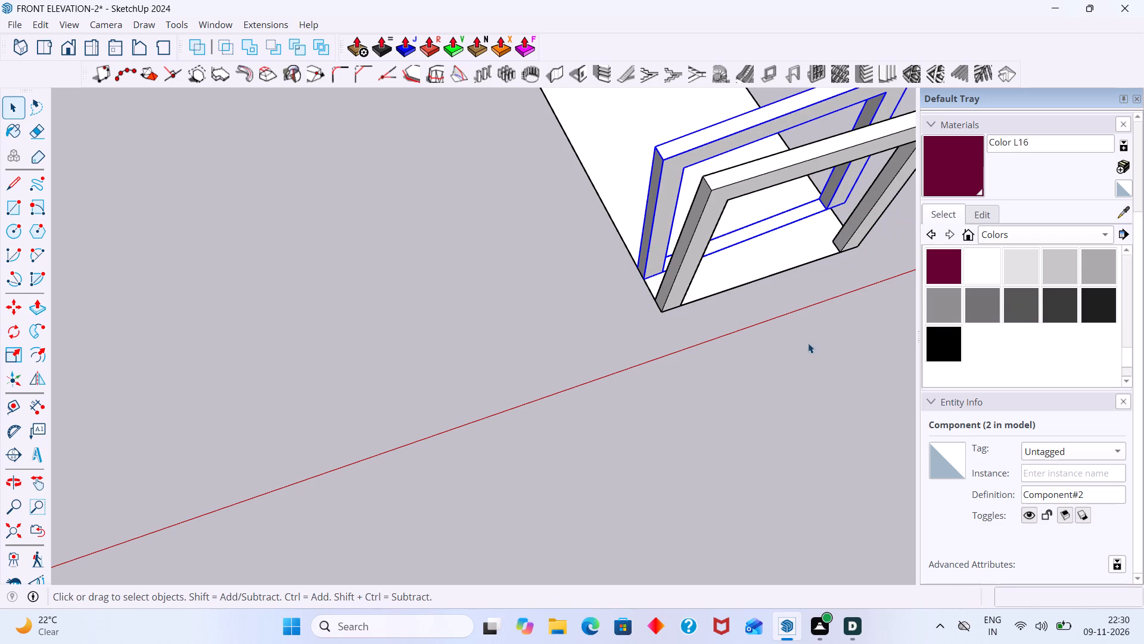
{"action": "left_click", "coordinate": [808, 343]}
Run Play it again from the original front frame and apply it to the tilted copy and each new frame behind it.
{"action": "scroll", "coordinate": [800, 342], "scroll_direction": "down", "scroll_amount": 5}
{"action": "middle_click_drag", "start_coordinate": [802, 244], "coordinate": [692, 177]}
{"action": "scroll", "coordinate": [726, 234], "scroll_direction": "down", "scroll_amount": 3}
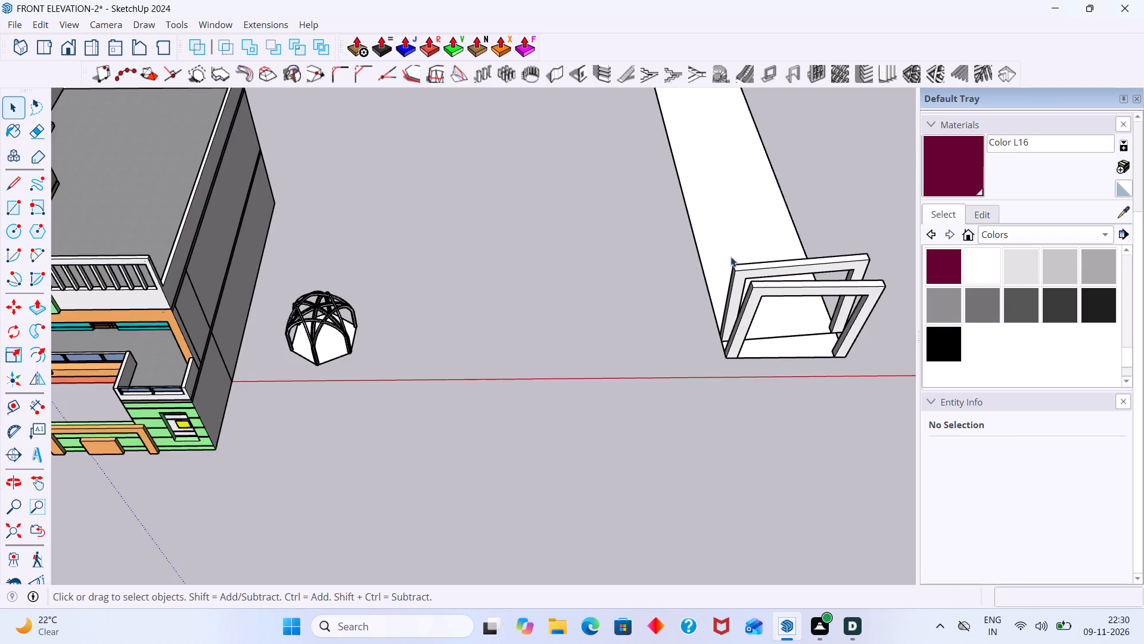
{"action": "middle_click_drag", "start_coordinate": [725, 252], "coordinate": [328, 92]}
{"action": "scroll", "coordinate": [381, 138], "scroll_direction": "up", "scroll_amount": 1}
{"action": "middle_click_drag", "start_coordinate": [417, 169], "coordinate": [436, 315]}
{"action": "scroll", "coordinate": [419, 294], "scroll_direction": "up", "scroll_amount": 2}
{"action": "left_click", "coordinate": [383, 218]}
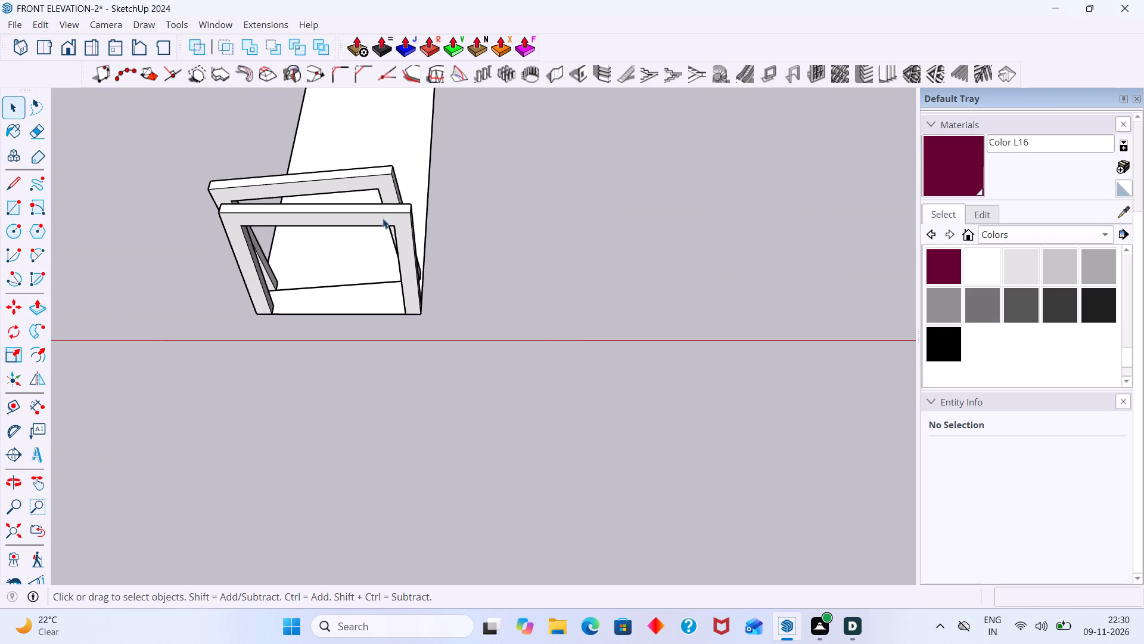
{"action": "right_click", "coordinate": [383, 218]}
{"action": "left_click", "coordinate": [453, 513]}
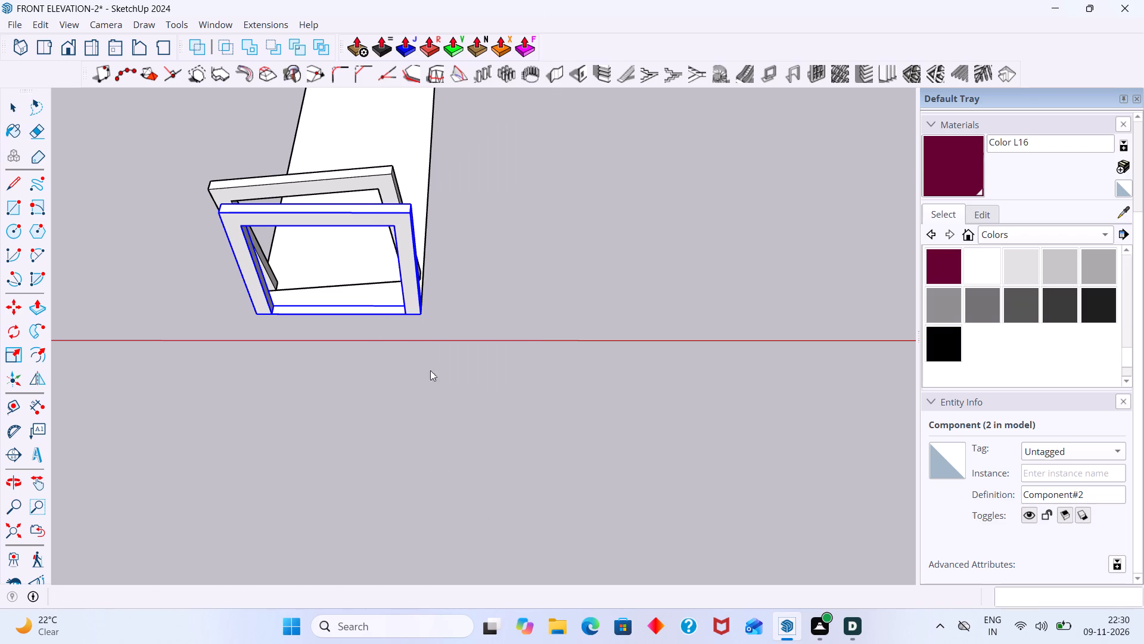
{"action": "left_click", "coordinate": [387, 196]}
{"action": "left_click", "coordinate": [369, 152]}
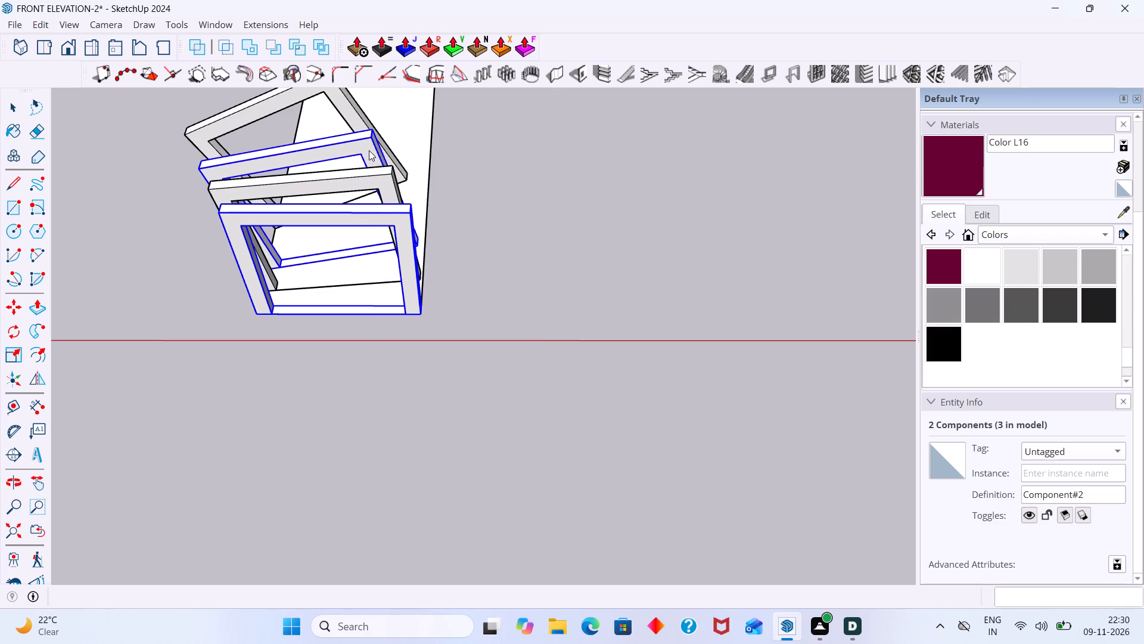
{"action": "middle_click_drag", "start_coordinate": [384, 167], "coordinate": [411, 321]}
{"action": "left_click", "coordinate": [373, 250]}
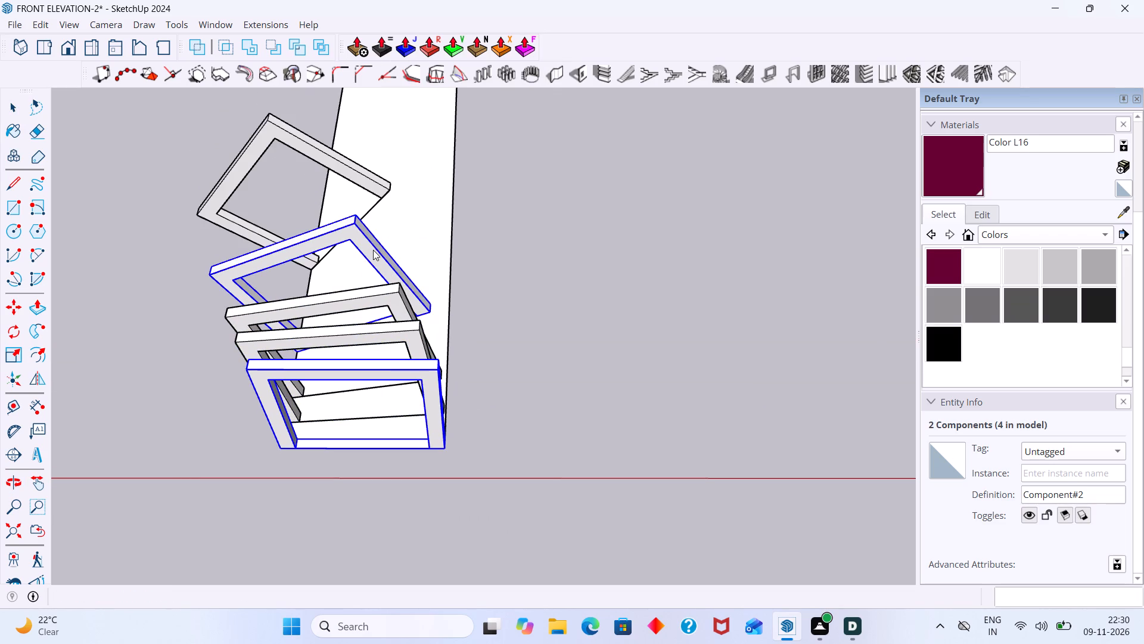
{"action": "left_click", "coordinate": [364, 187]}
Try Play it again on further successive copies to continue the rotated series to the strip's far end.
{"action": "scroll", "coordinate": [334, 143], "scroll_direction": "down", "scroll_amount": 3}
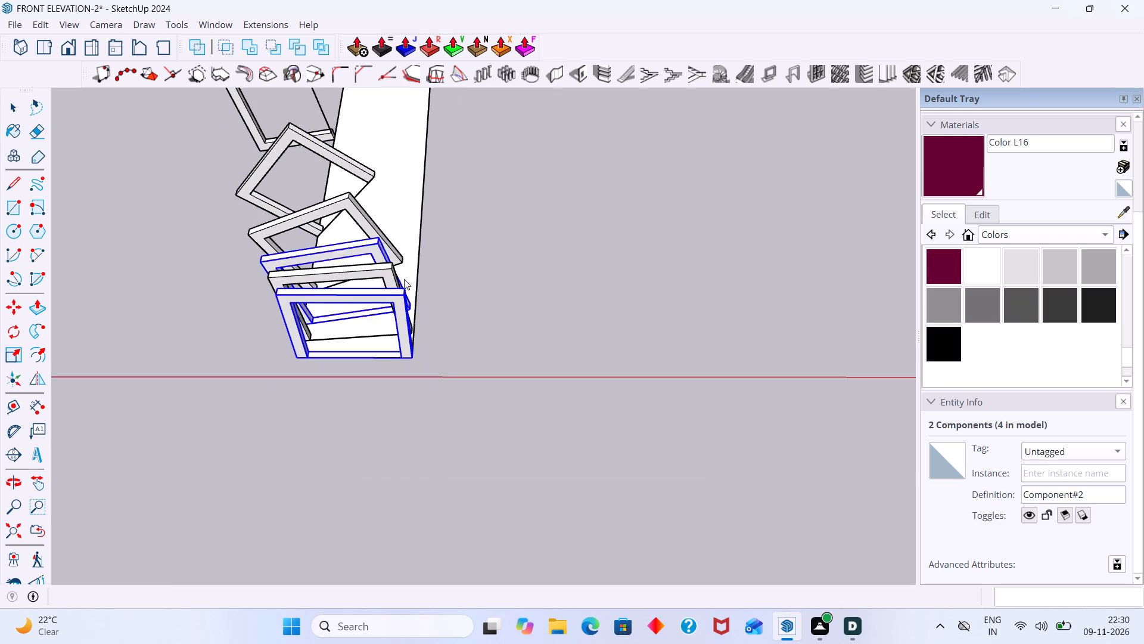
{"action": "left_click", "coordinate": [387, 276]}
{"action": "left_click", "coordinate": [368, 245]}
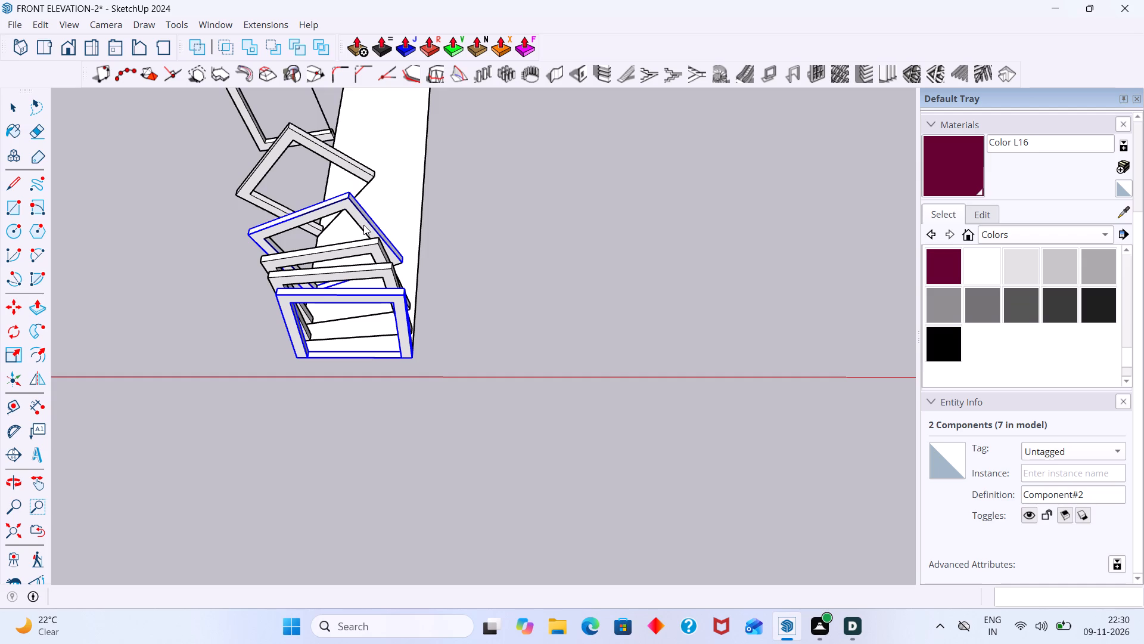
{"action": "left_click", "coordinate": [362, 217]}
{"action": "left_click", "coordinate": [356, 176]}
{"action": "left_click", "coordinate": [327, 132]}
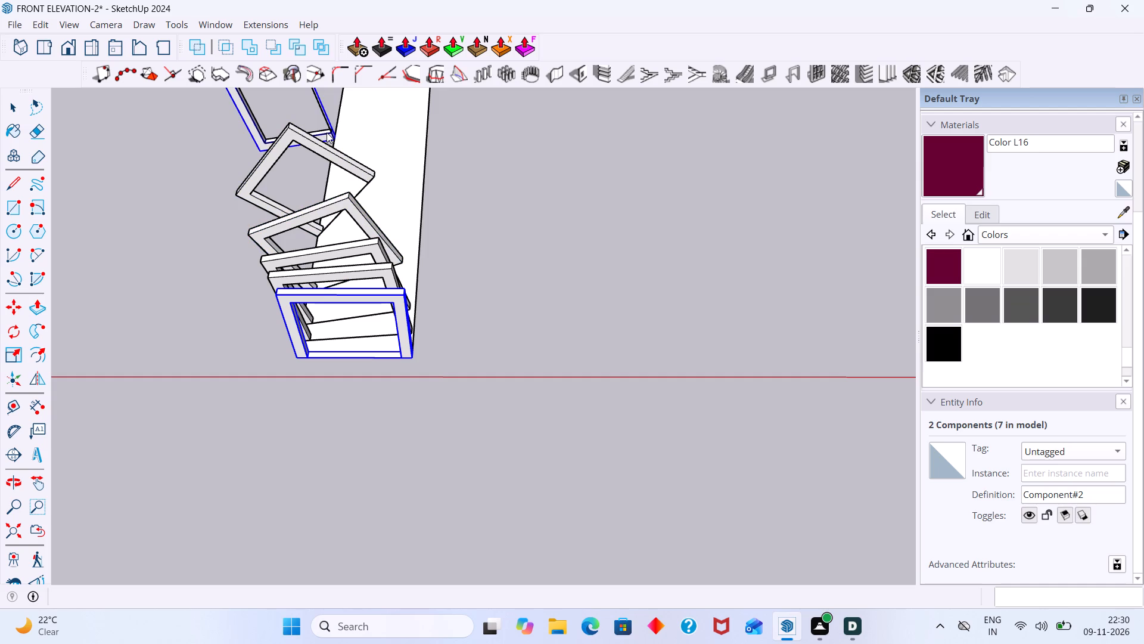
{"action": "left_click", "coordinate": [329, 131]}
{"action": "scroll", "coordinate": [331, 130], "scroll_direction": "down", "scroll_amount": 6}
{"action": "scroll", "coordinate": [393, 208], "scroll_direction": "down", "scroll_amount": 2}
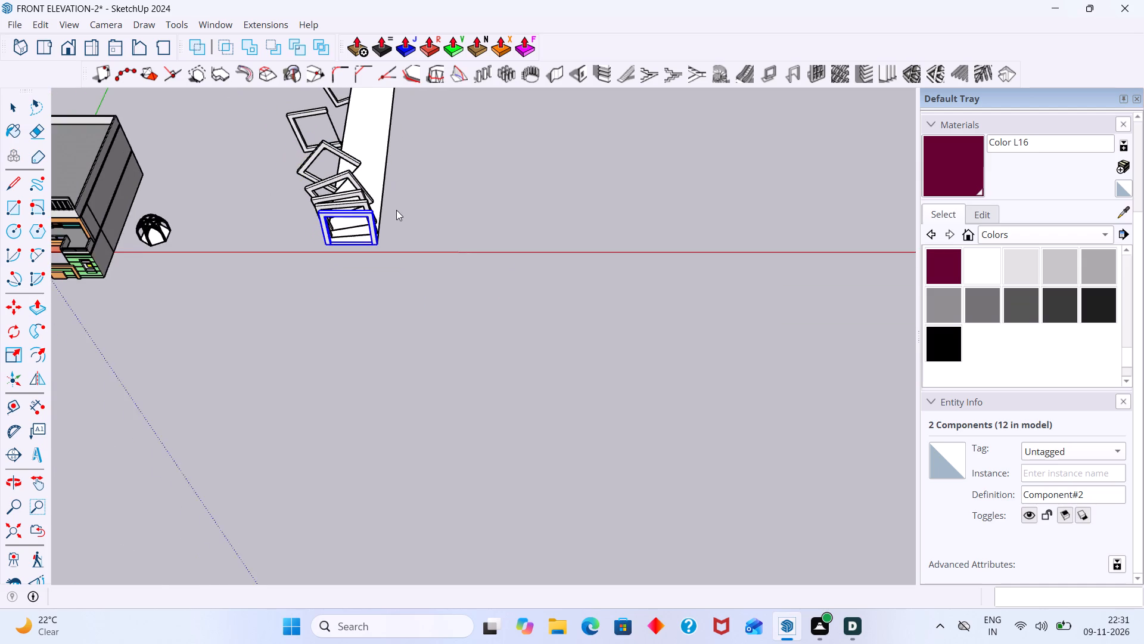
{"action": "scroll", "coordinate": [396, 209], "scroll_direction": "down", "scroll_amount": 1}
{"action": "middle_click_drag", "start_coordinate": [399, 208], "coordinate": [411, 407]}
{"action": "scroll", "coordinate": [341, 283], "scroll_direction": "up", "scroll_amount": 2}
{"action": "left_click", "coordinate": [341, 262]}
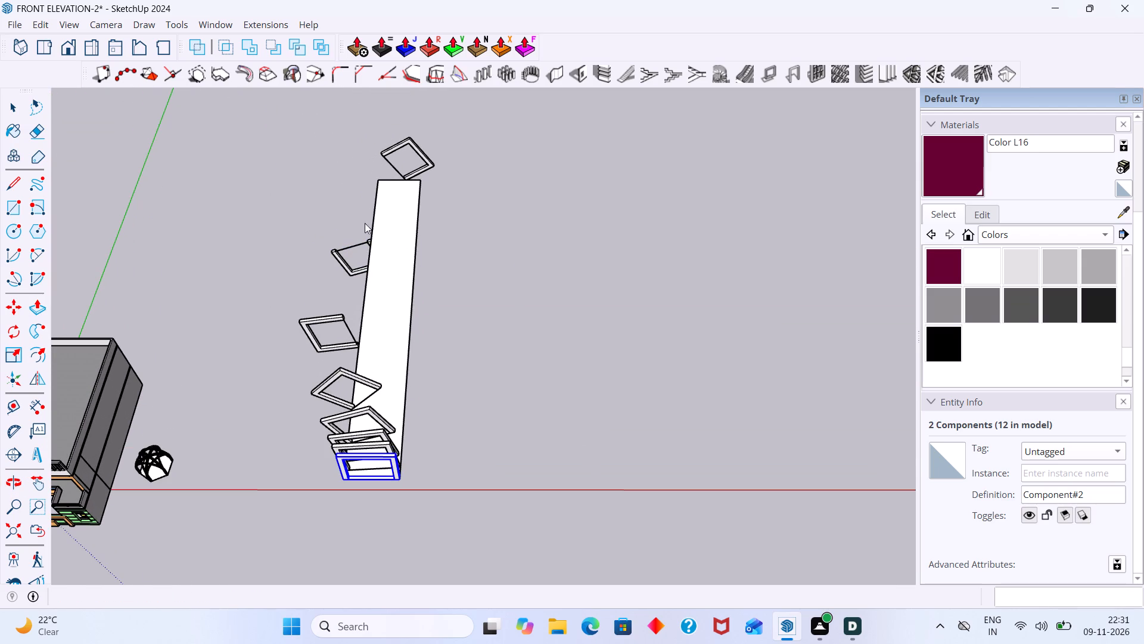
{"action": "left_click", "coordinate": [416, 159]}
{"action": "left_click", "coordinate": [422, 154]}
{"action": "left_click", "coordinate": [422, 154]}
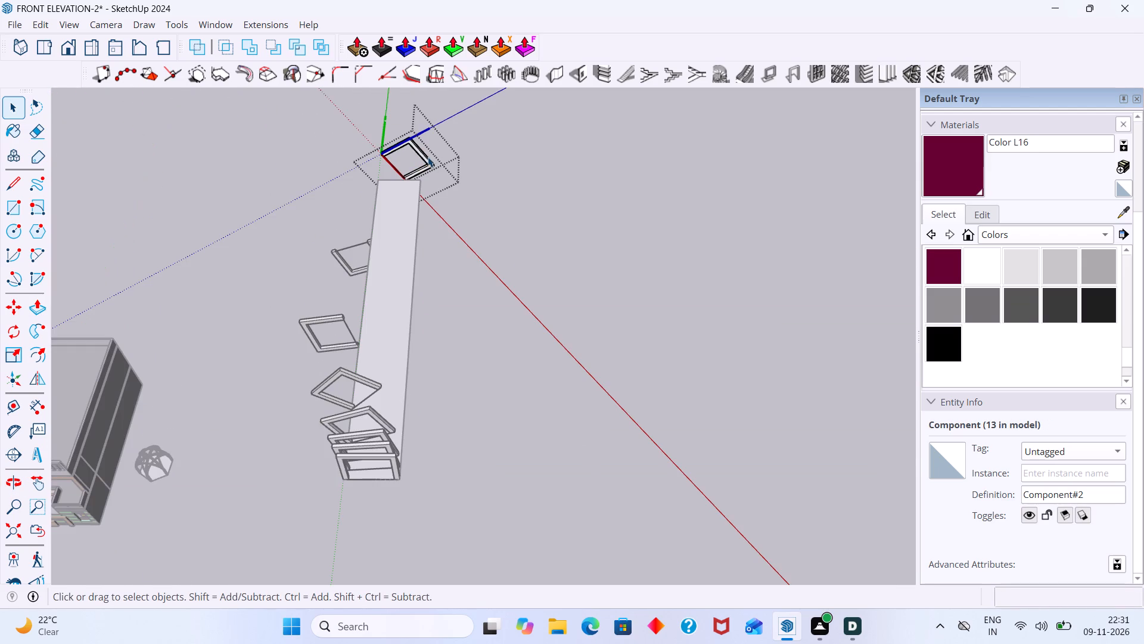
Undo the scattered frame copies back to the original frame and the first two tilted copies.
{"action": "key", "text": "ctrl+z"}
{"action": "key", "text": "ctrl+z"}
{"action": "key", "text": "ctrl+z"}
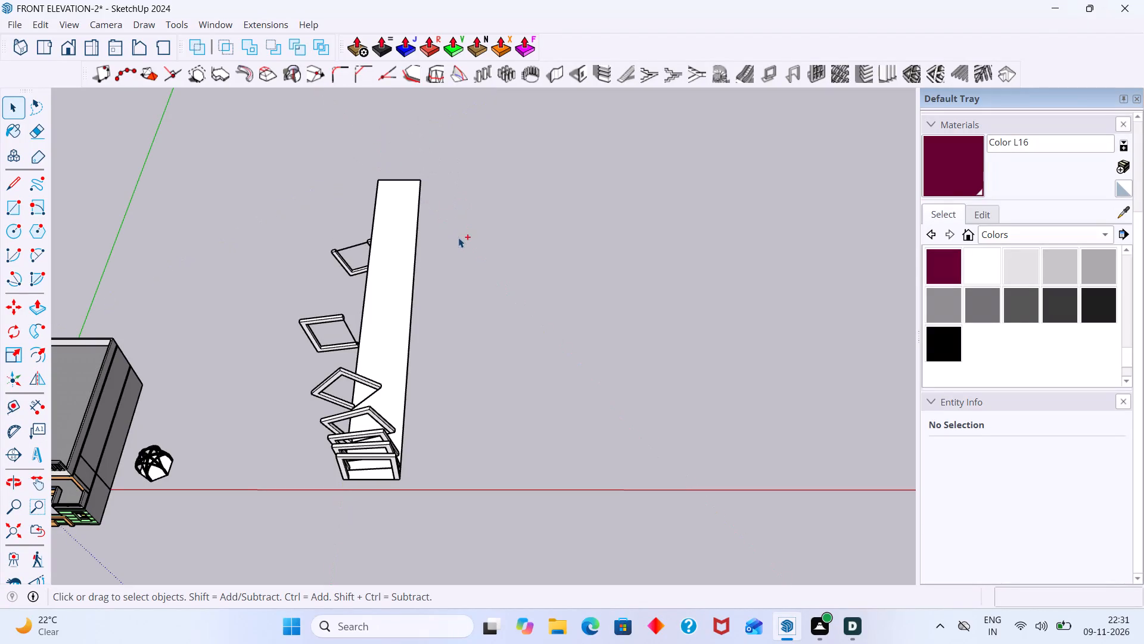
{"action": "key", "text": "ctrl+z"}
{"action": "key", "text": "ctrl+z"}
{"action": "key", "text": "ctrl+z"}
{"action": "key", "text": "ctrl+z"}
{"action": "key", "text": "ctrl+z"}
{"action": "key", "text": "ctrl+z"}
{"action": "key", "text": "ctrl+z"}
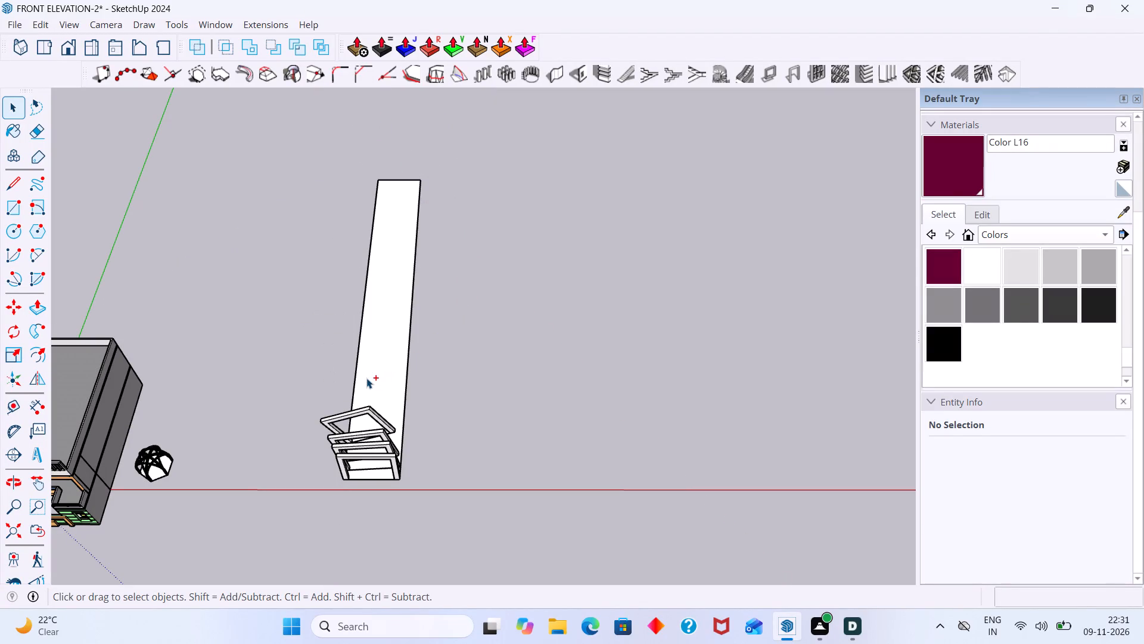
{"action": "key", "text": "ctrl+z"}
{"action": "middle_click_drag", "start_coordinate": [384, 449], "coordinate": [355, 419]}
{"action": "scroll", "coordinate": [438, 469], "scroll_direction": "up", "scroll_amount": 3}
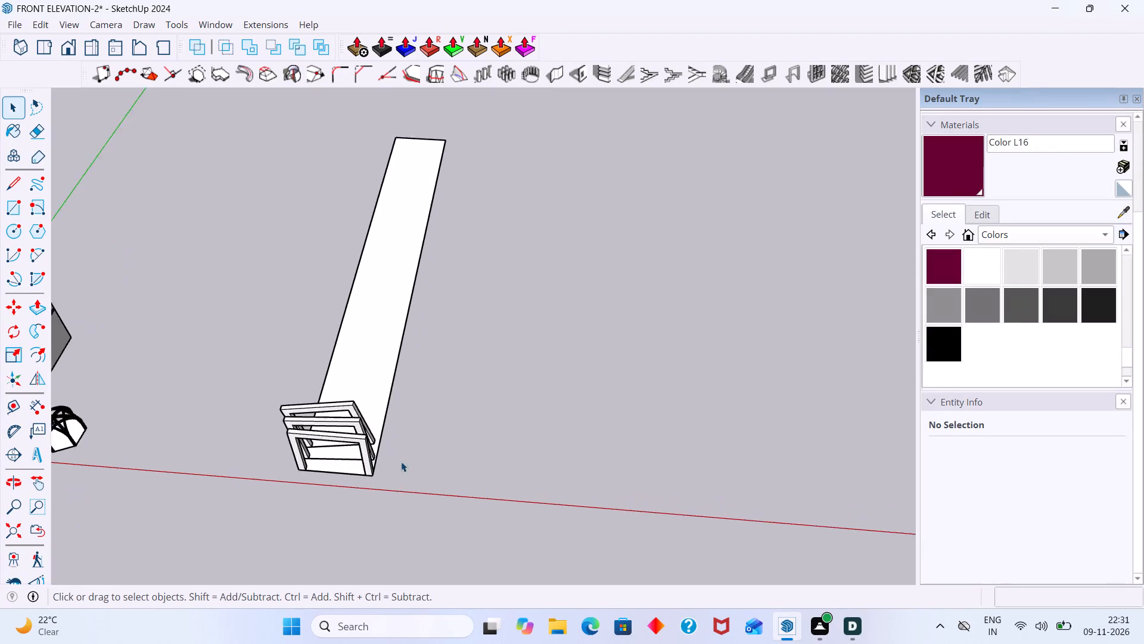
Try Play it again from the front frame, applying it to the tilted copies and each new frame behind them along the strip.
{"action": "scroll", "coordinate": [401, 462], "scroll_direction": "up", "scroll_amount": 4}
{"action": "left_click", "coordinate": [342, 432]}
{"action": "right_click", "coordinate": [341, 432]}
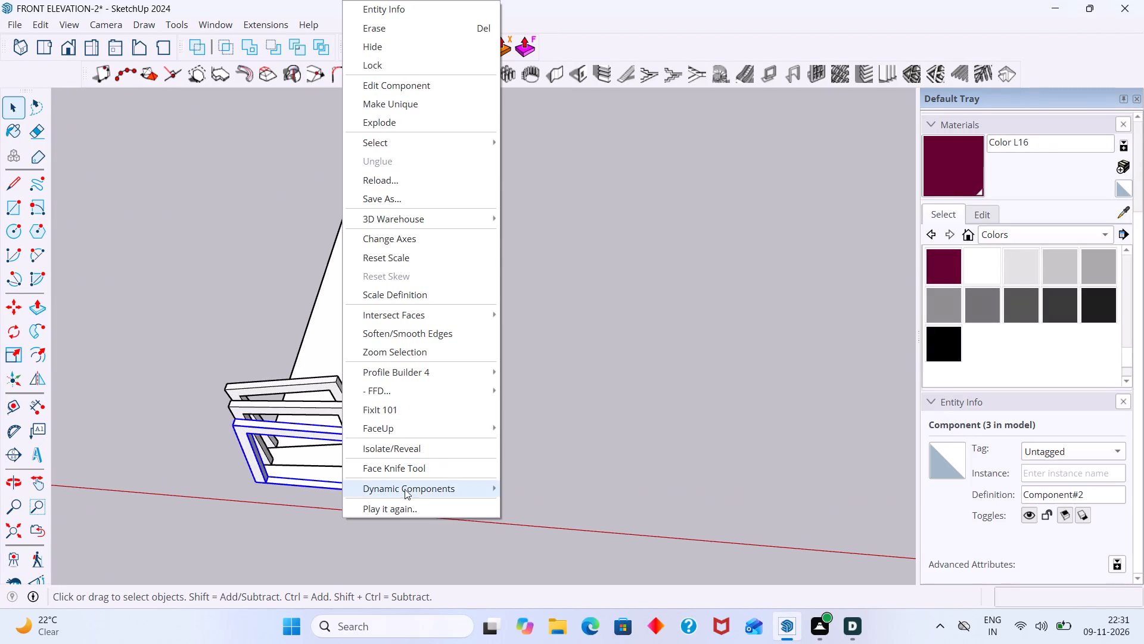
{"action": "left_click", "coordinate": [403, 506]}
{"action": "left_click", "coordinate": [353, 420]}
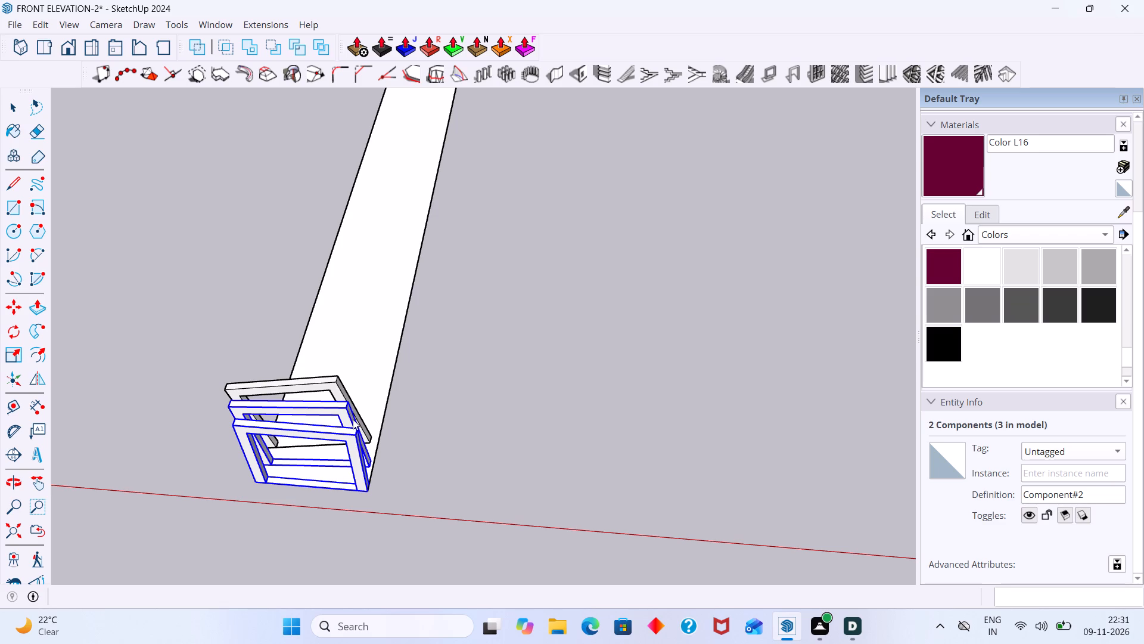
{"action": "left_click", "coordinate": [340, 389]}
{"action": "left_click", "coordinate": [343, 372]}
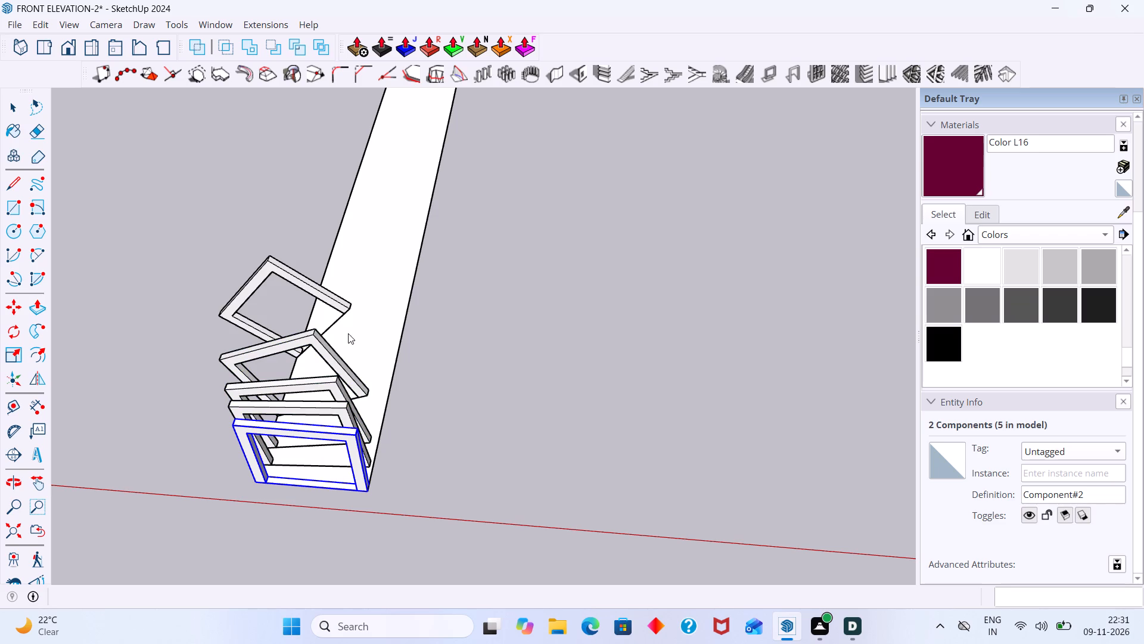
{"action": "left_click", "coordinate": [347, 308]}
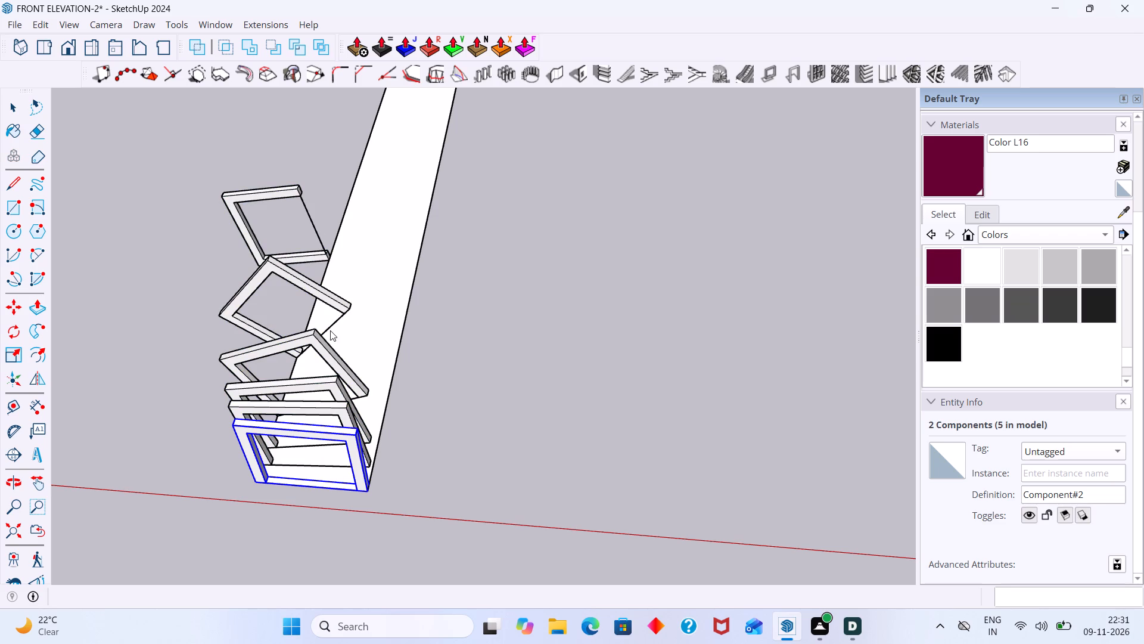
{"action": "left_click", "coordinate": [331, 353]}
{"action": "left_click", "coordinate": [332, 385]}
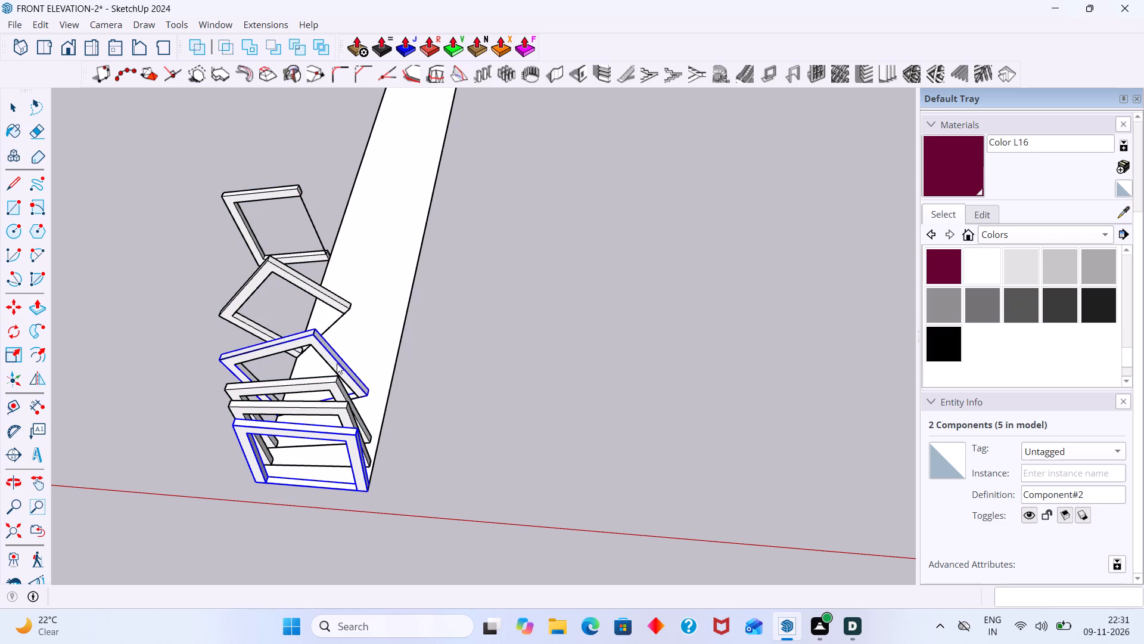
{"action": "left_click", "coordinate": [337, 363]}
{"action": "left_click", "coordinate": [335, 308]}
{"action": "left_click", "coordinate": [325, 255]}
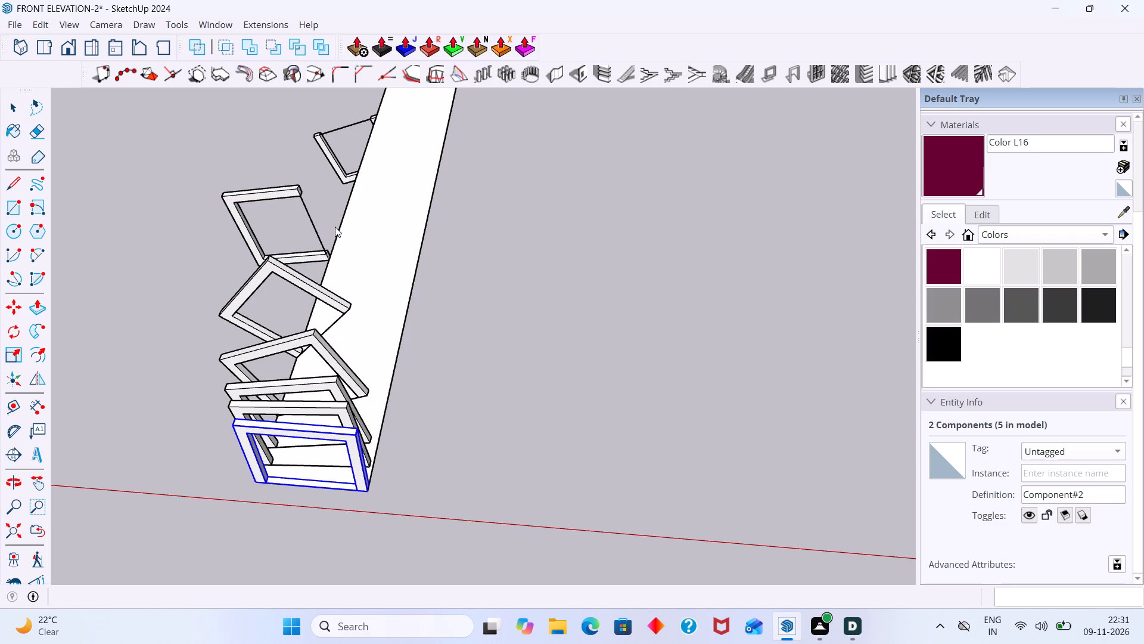
Undo the repeated and tilted frame copies back to the single original frame at the strip's front end.
{"action": "key", "text": "ctrl+z"}
{"action": "key", "text": "ctrl+z"}
{"action": "key", "text": "ctrl+z"}
{"action": "key", "text": "ctrl+z"}
{"action": "key", "text": "ctrl+z"}
{"action": "key", "text": "ctrl+z"}
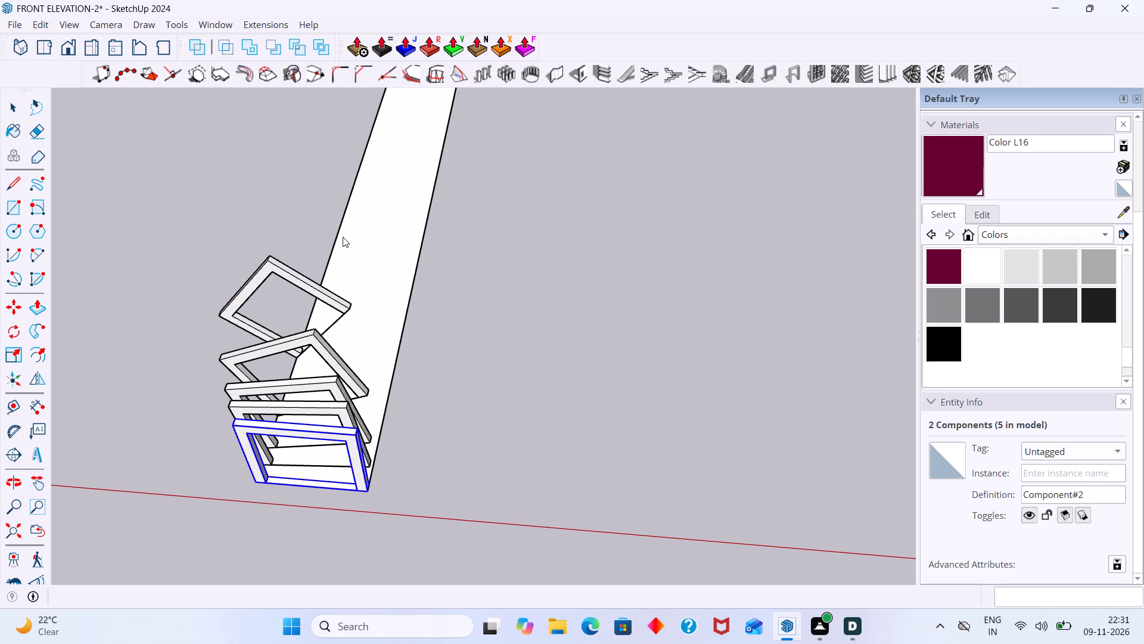
{"action": "key", "text": "ctrl+z"}
{"action": "key", "text": "ctrl+z"}
{"action": "key", "text": "ctrl+z"}
{"action": "key", "text": "ctrl+z"}
{"action": "key", "text": "ctrl+z"}
{"action": "key", "text": "ctrl+z"}
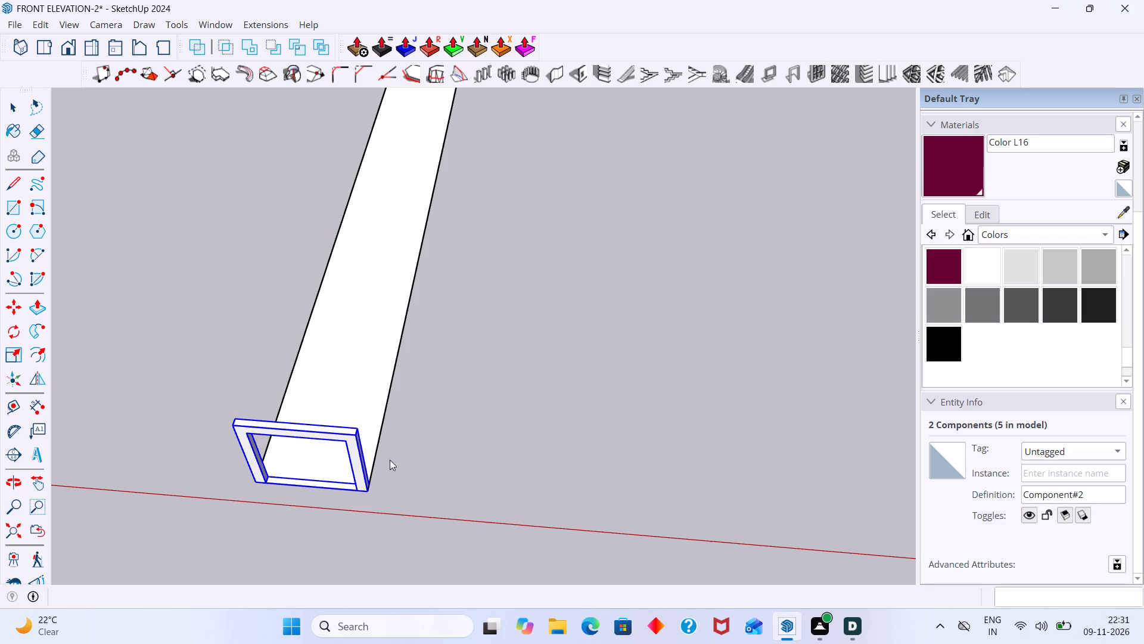
{"action": "key", "text": "space"}
{"action": "left_click", "coordinate": [446, 426]}
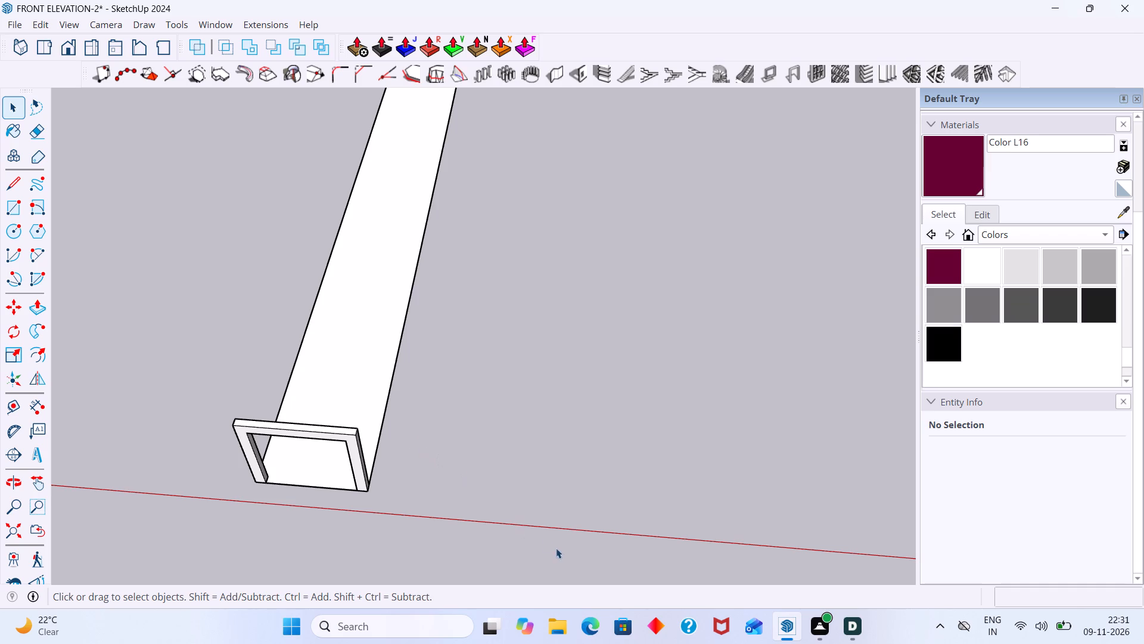
Delete the remaining portal frame and the long ground strip.
{"action": "left_click", "coordinate": [363, 419]}
{"action": "key", "text": "Delete"}
{"action": "left_click_drag", "start_coordinate": [418, 478], "coordinate": [307, 422]}
{"action": "key", "text": "Delete"}
Delete the arched dome beside the house, including its hexagonal base and the leftover curved rib.
{"action": "scroll", "coordinate": [400, 457], "scroll_direction": "up", "scroll_amount": 1}
{"action": "scroll", "coordinate": [400, 457], "scroll_direction": "down", "scroll_amount": 12}
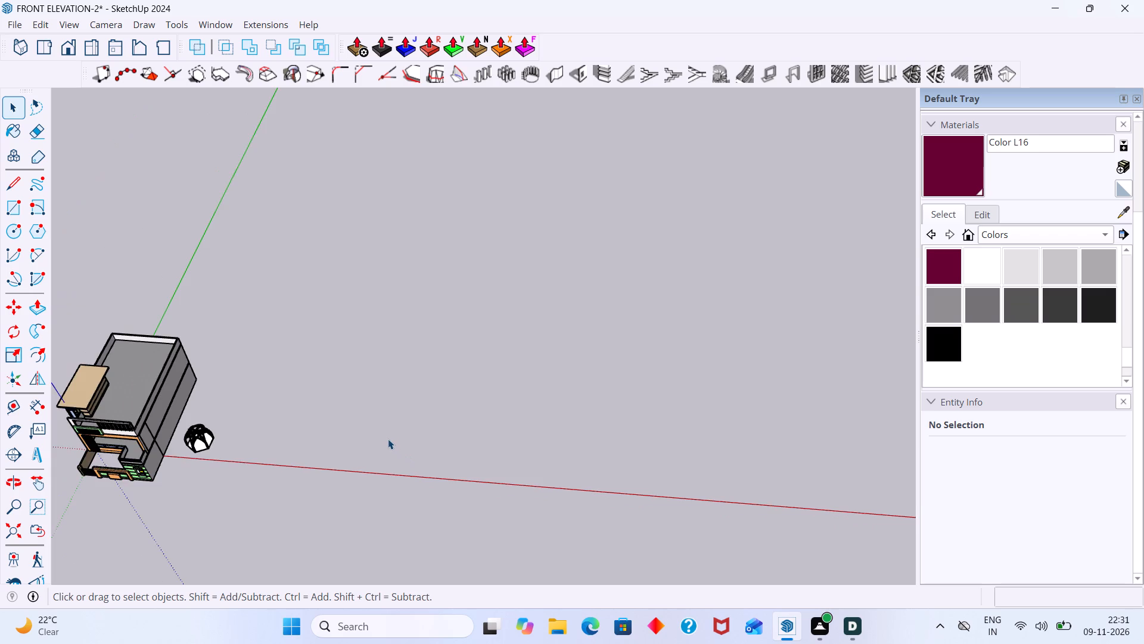
{"action": "scroll", "coordinate": [388, 439], "scroll_direction": "down", "scroll_amount": 5}
{"action": "scroll", "coordinate": [253, 438], "scroll_direction": "up", "scroll_amount": 3}
{"action": "middle_click_drag", "start_coordinate": [229, 437], "coordinate": [237, 393]}
{"action": "scroll", "coordinate": [239, 471], "scroll_direction": "up", "scroll_amount": 18}
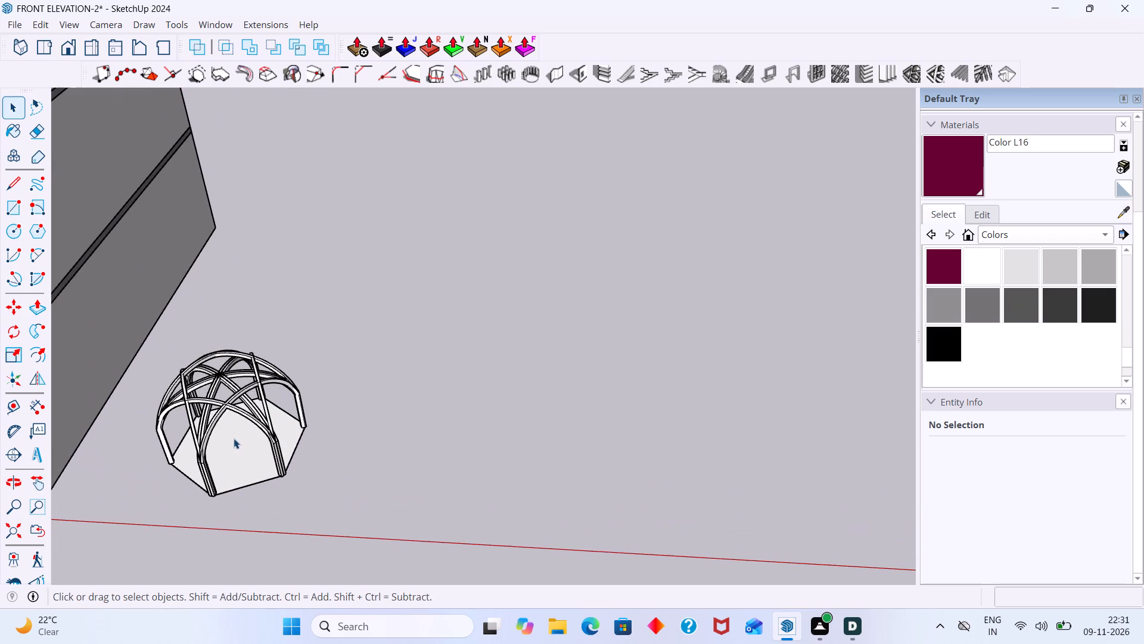
{"action": "left_click_drag", "start_coordinate": [285, 419], "coordinate": [231, 370]}
{"action": "key", "text": "Delete"}
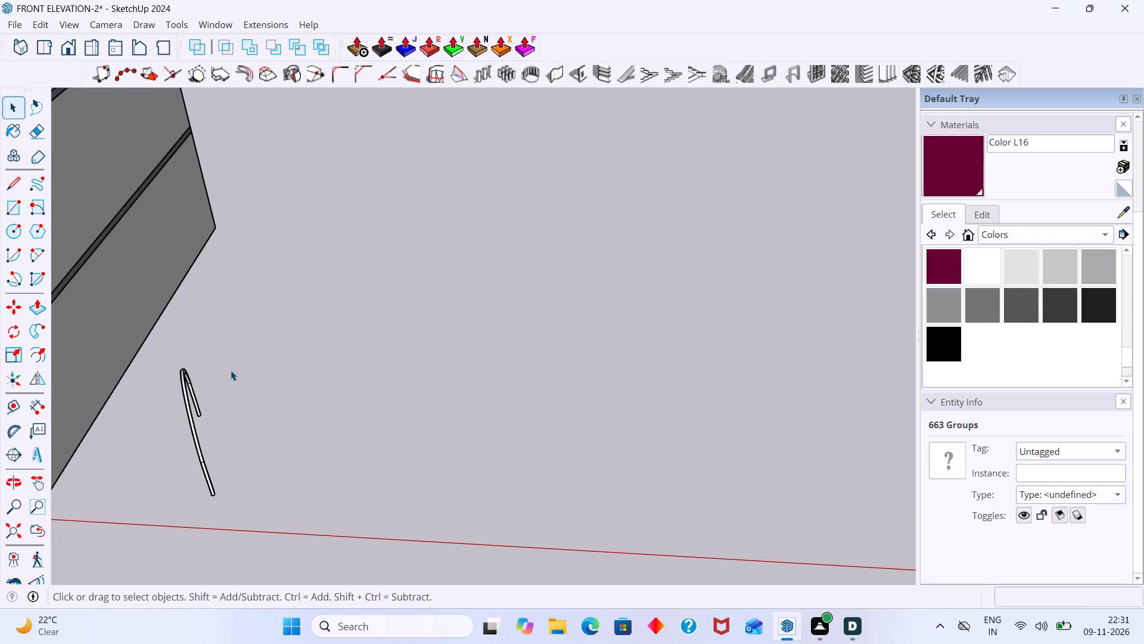
{"action": "scroll", "coordinate": [231, 386], "scroll_direction": "down", "scroll_amount": 4}
{"action": "left_click", "coordinate": [209, 427]}
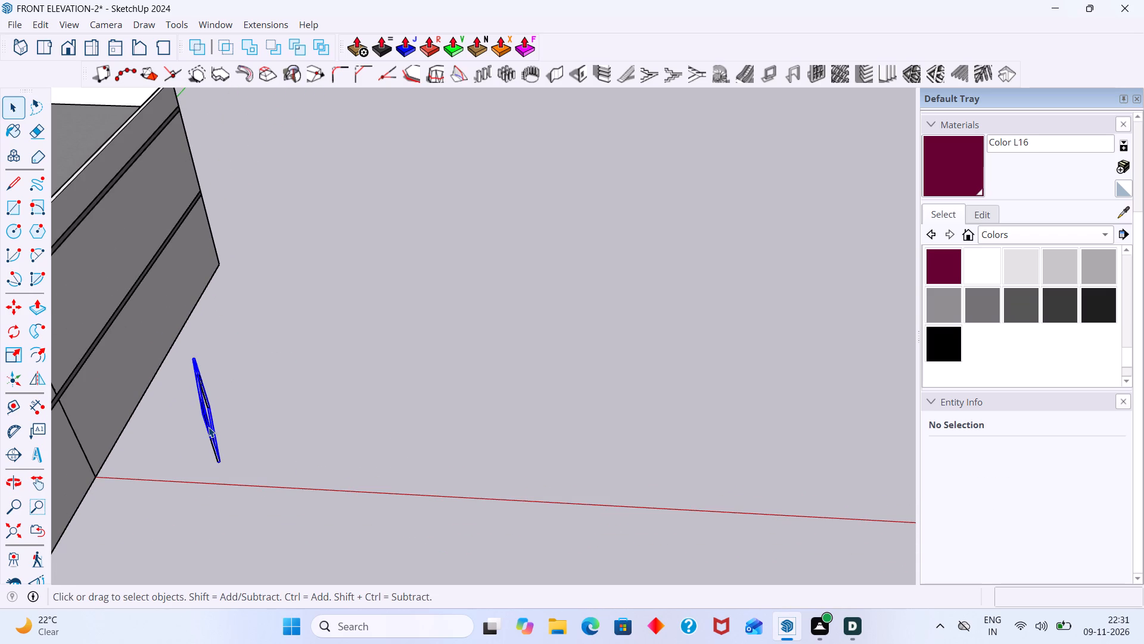
{"action": "key", "text": "Delete"}
{"action": "left_click_drag", "start_coordinate": [250, 447], "coordinate": [191, 392]}
{"action": "key", "text": "Delete"}
{"action": "scroll", "coordinate": [206, 412], "scroll_direction": "down", "scroll_amount": 11}
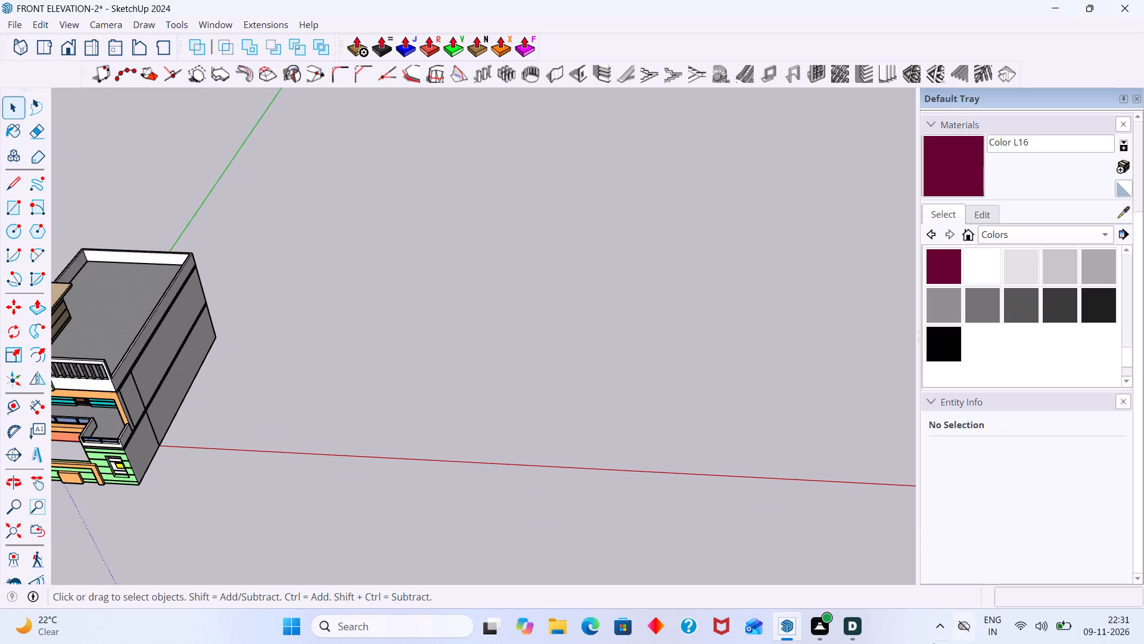
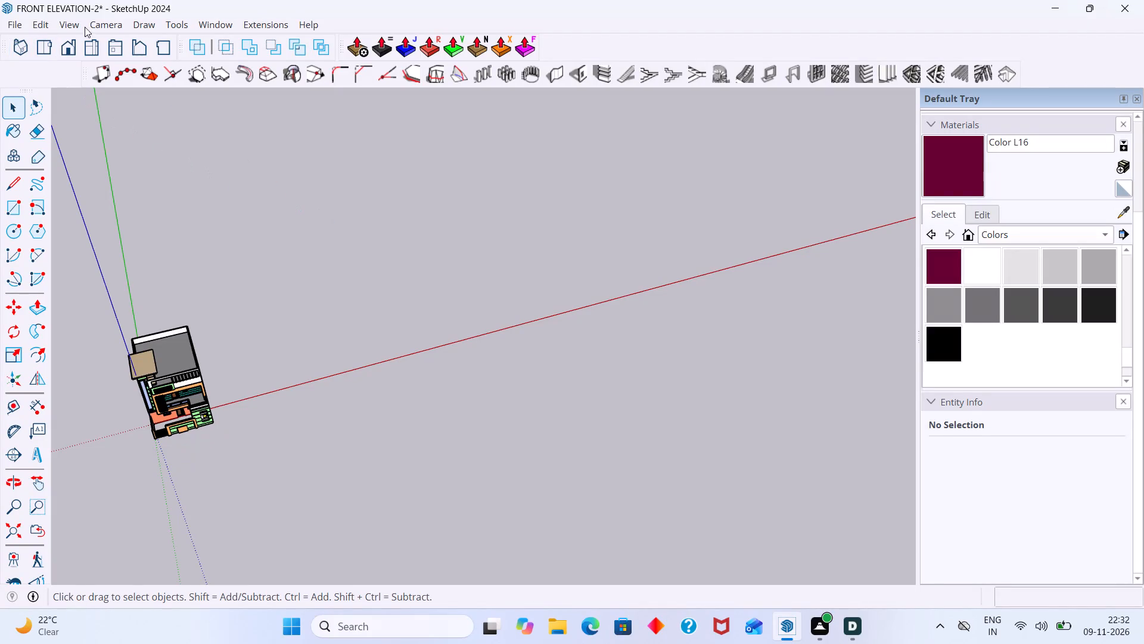
Save the model as FRONT ELEVATION-2 in the Documents folder as a SketchUp model, replacing the existing file.
{"action": "left_click", "coordinate": [24, 21]}
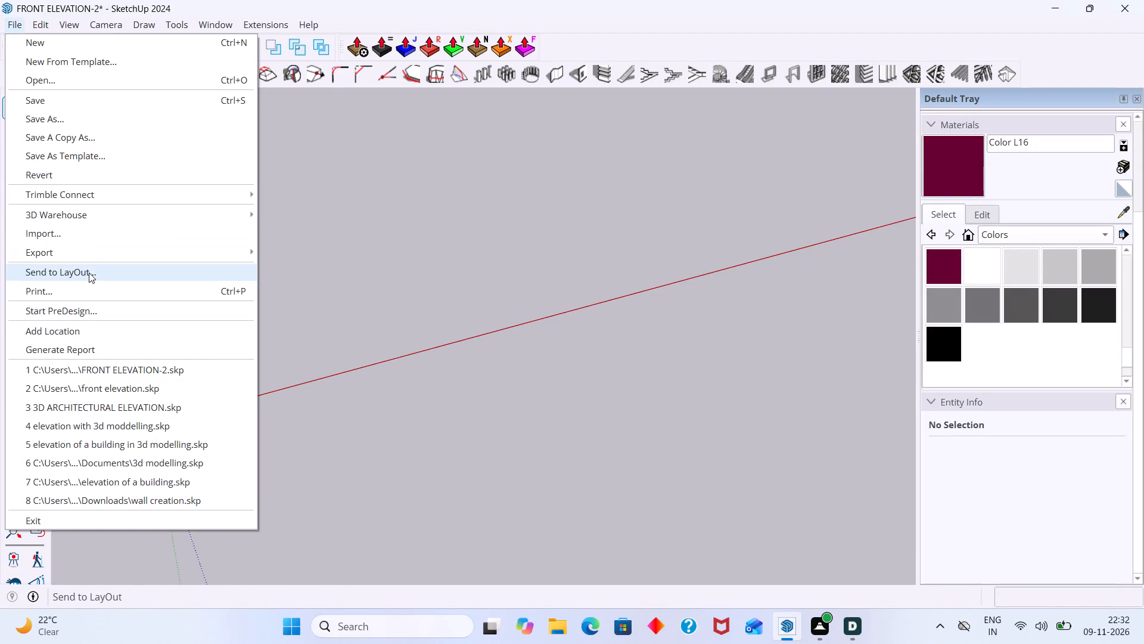
{"action": "left_click", "coordinate": [52, 122]}
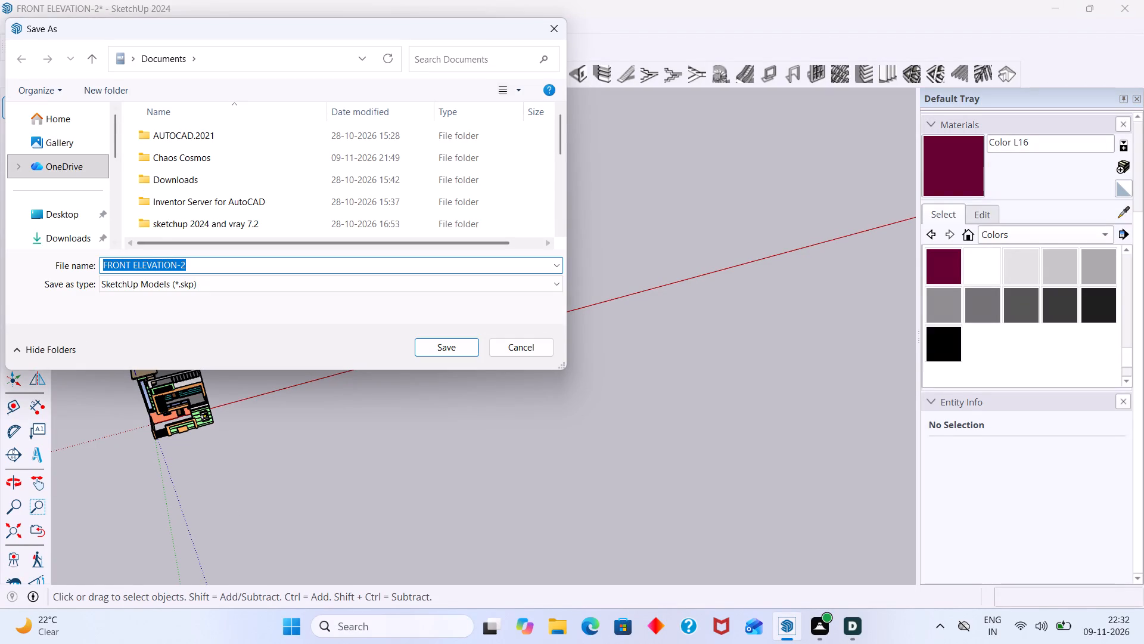
{"action": "scroll", "coordinate": [77, 237], "scroll_direction": "down", "scroll_amount": 2}
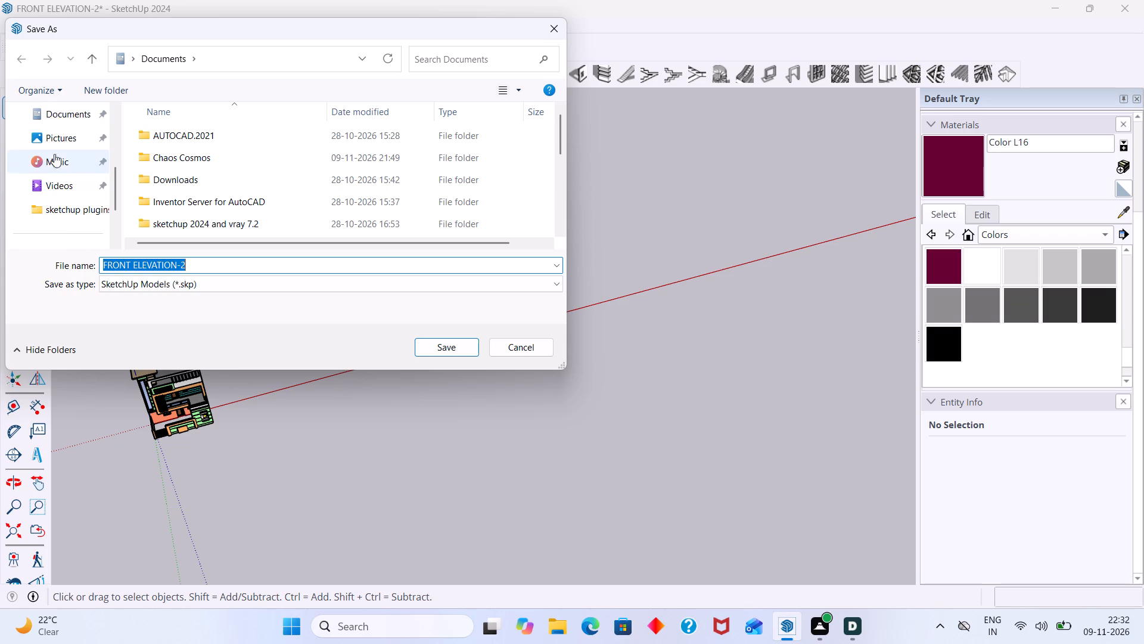
{"action": "left_click", "coordinate": [58, 119]}
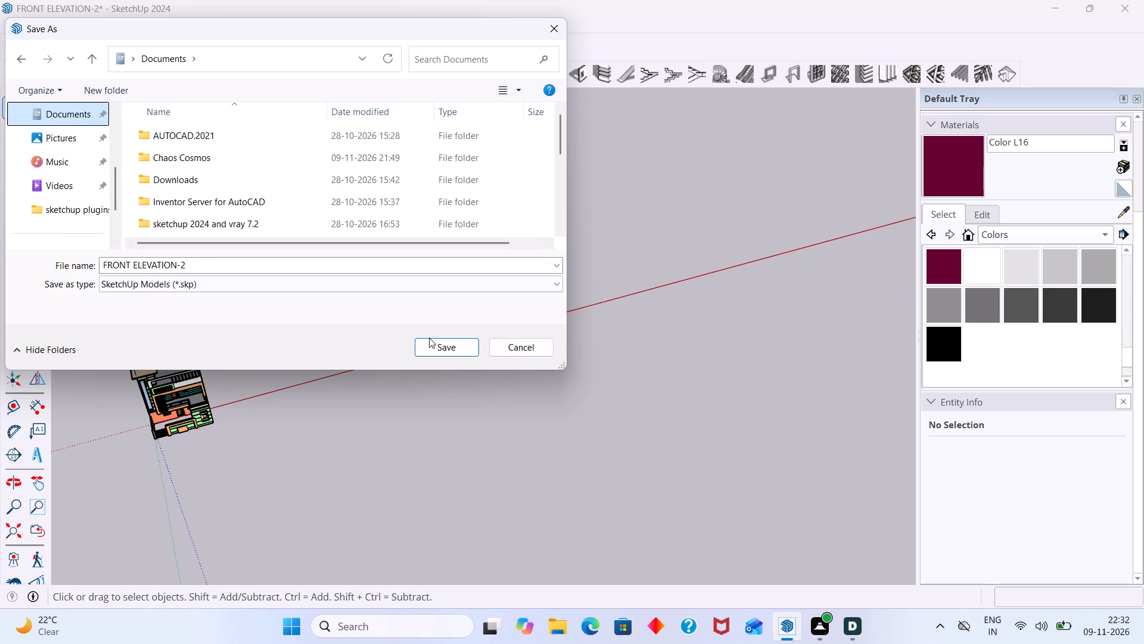
{"action": "left_click", "coordinate": [444, 345]}
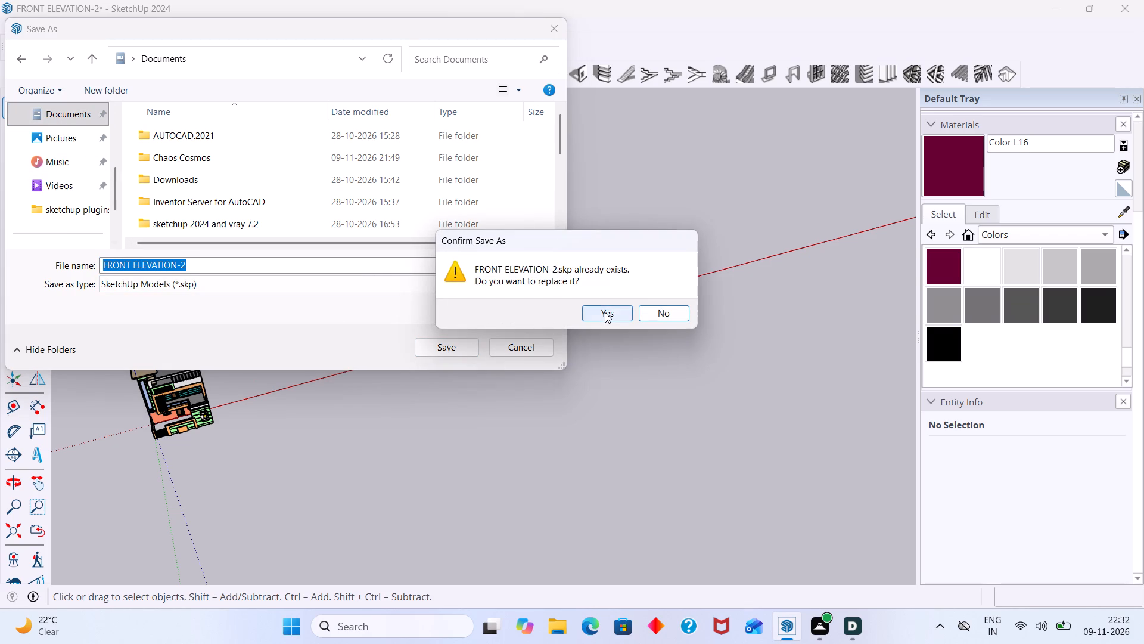
{"action": "left_click", "coordinate": [605, 312]}
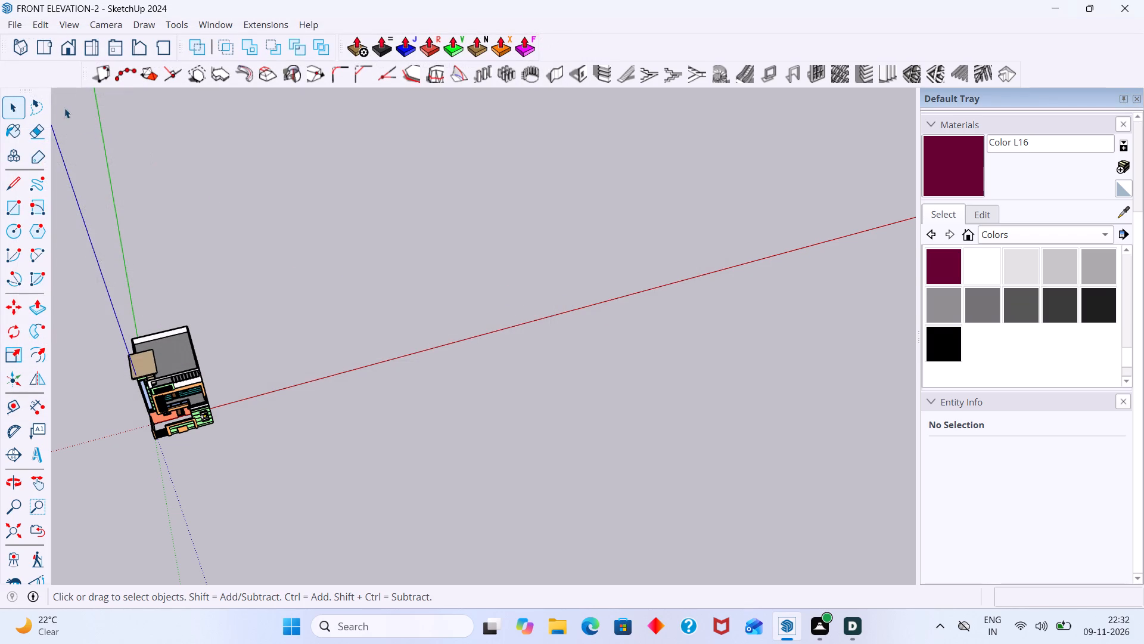
Export an angled perspective view of the building as a 2D graphic PDF named FRONT ELEVATION-2 in the Documents folder.
{"action": "middle_click_drag", "start_coordinate": [158, 338], "coordinate": [190, 287]}
{"action": "scroll", "coordinate": [160, 366], "scroll_direction": "up", "scroll_amount": 2}
{"action": "middle_click_drag", "start_coordinate": [117, 393], "coordinate": [226, 287]}
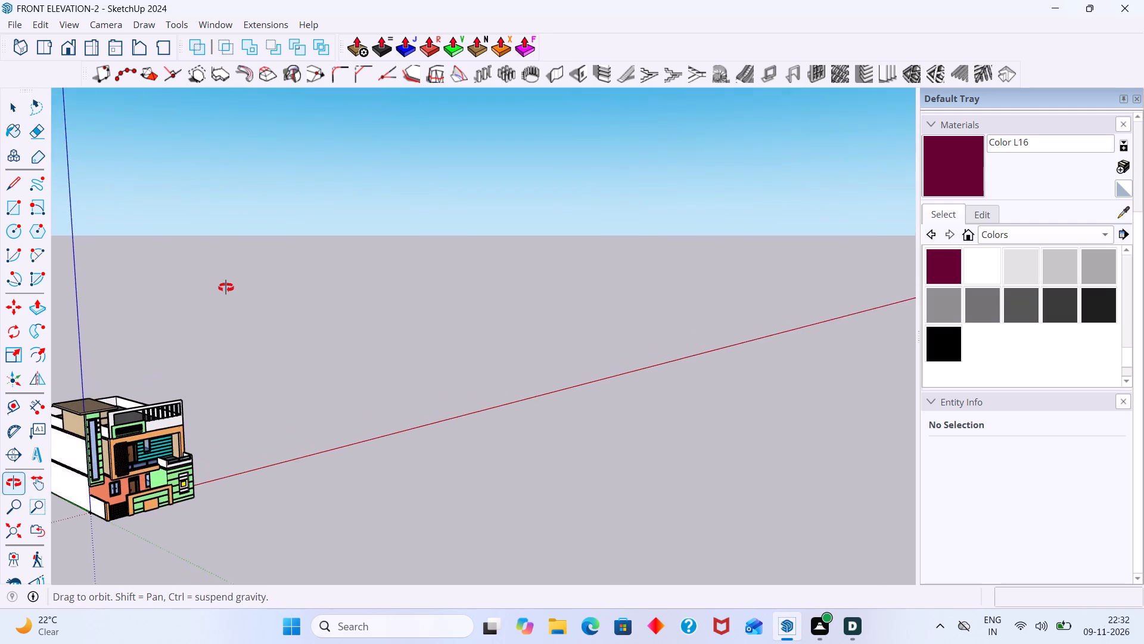
{"action": "middle_click_drag", "start_coordinate": [226, 287], "coordinate": [221, 309]}
{"action": "left_click", "coordinate": [20, 31]}
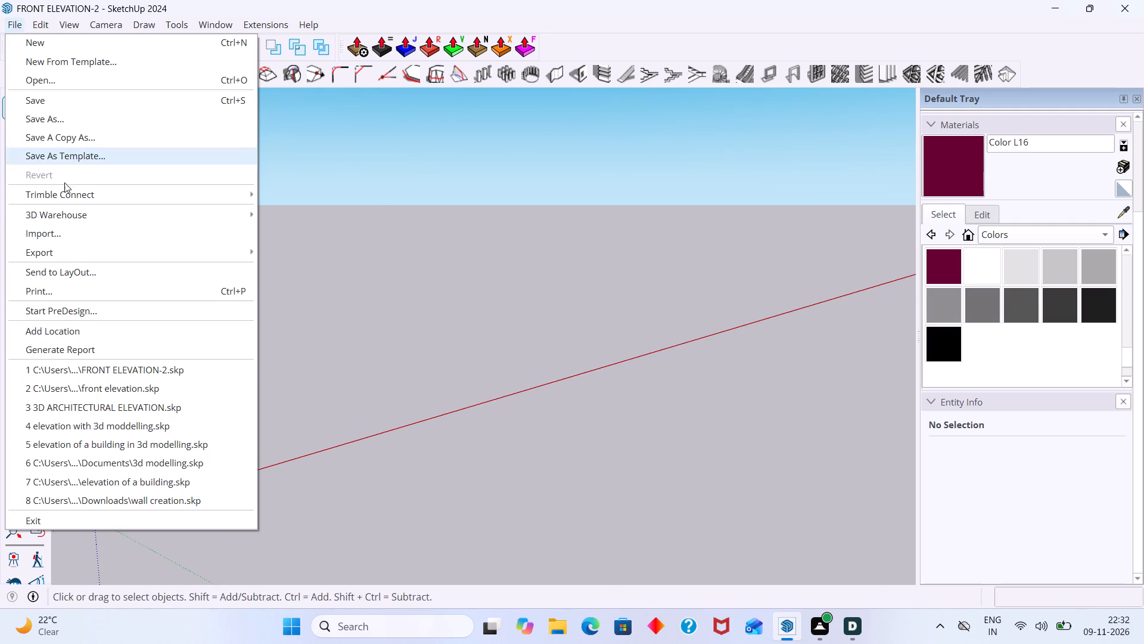
{"action": "left_click", "coordinate": [51, 254]}
{"action": "left_click", "coordinate": [297, 272]}
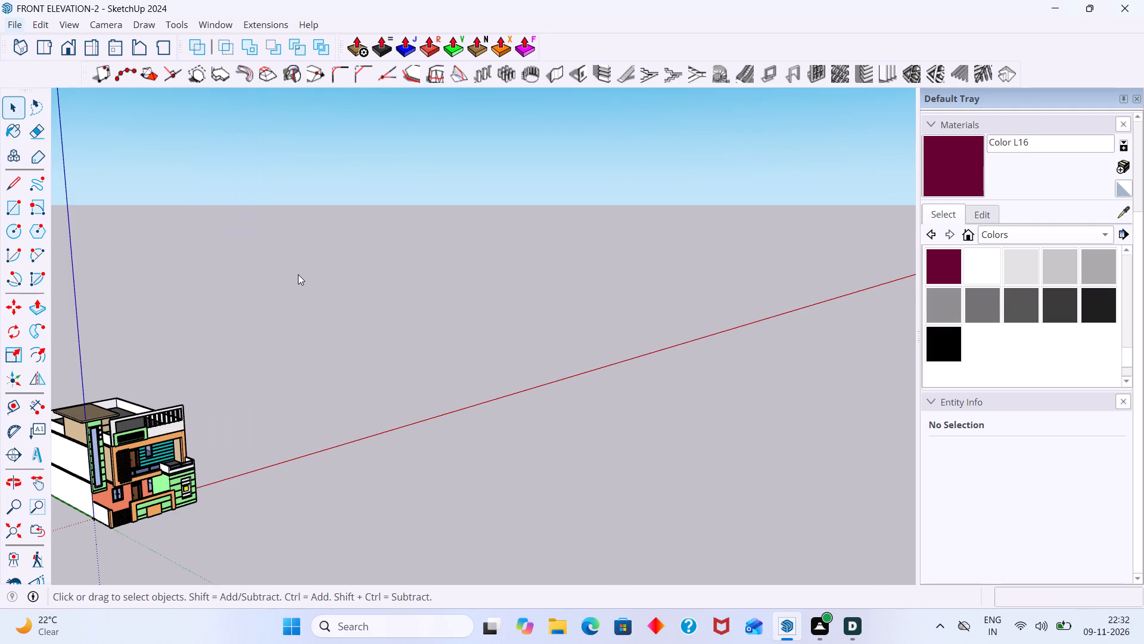
{"action": "scroll", "coordinate": [73, 234], "scroll_direction": "down", "scroll_amount": 2}
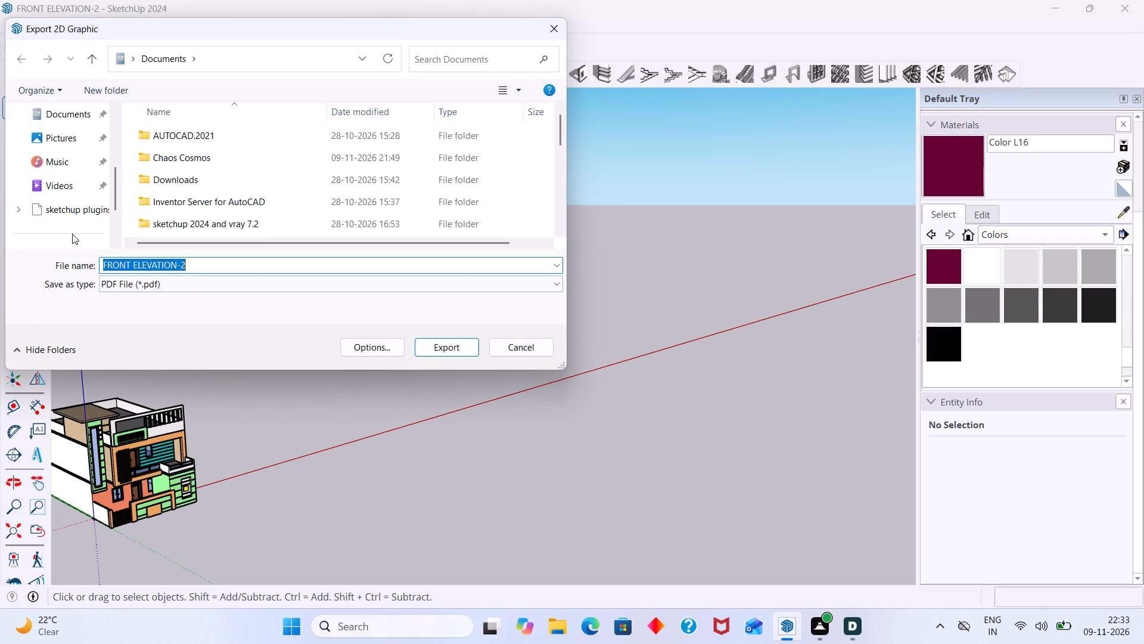
{"action": "left_click", "coordinate": [61, 118]}
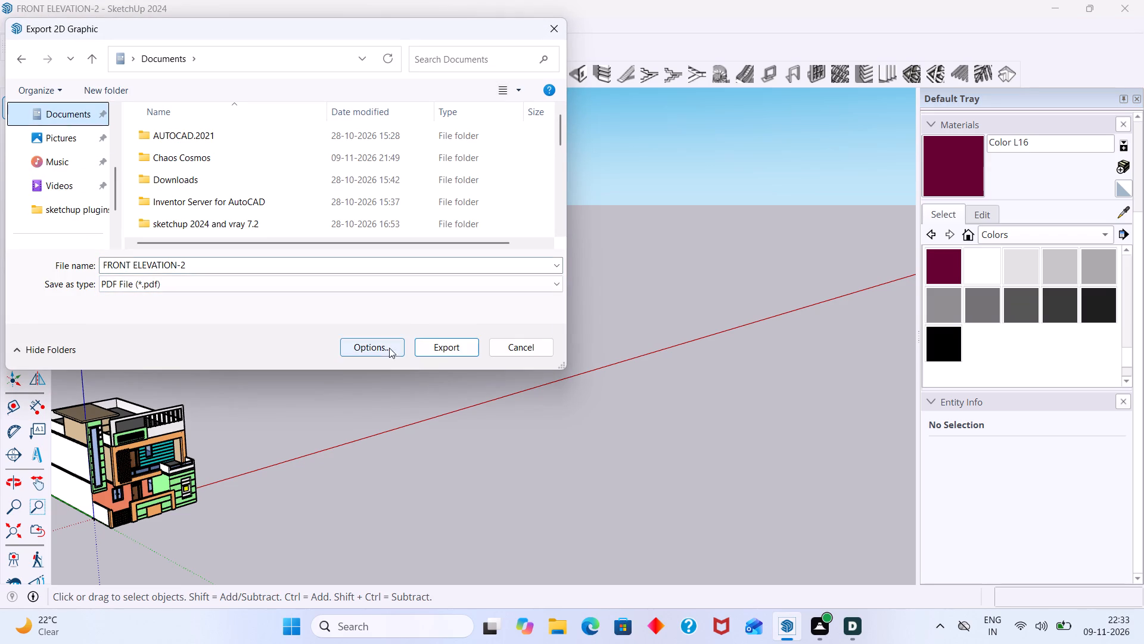
{"action": "left_click", "coordinate": [452, 345]}
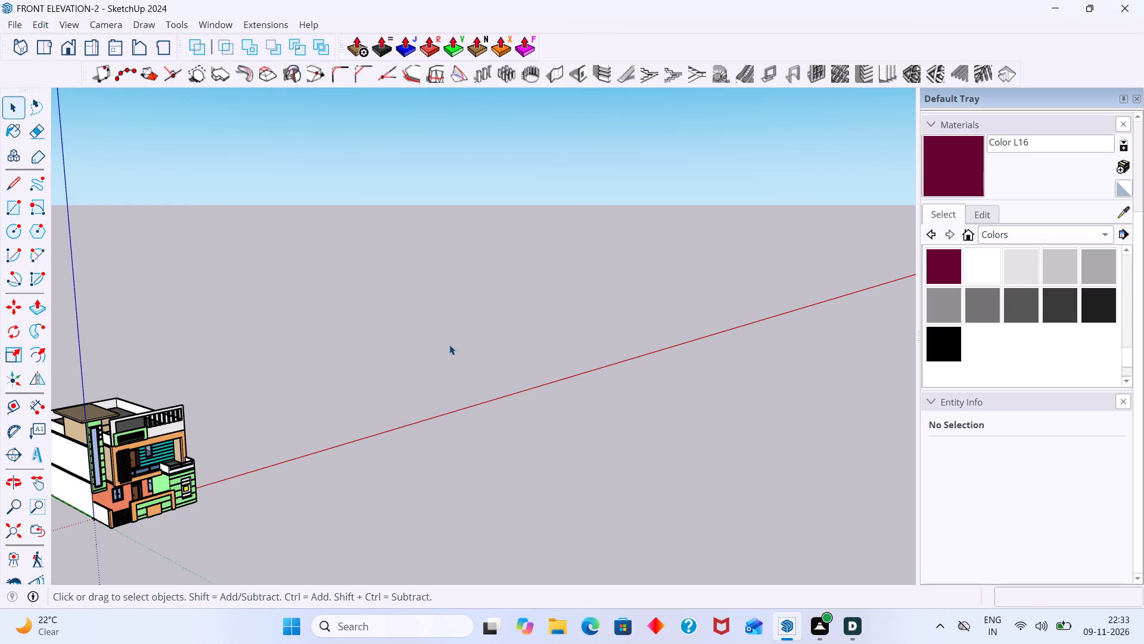